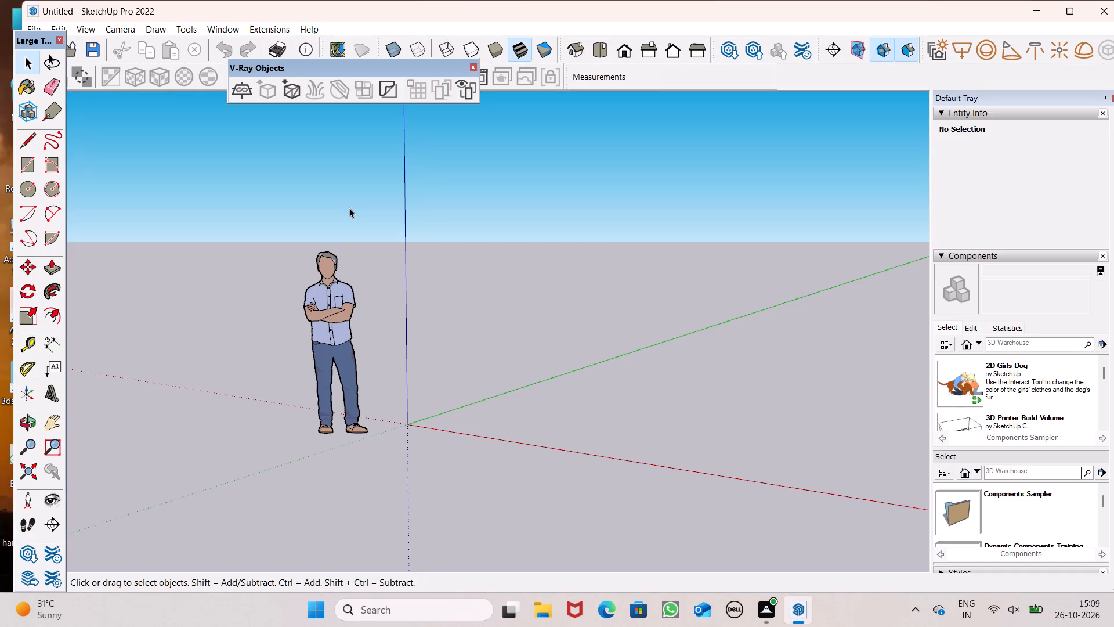
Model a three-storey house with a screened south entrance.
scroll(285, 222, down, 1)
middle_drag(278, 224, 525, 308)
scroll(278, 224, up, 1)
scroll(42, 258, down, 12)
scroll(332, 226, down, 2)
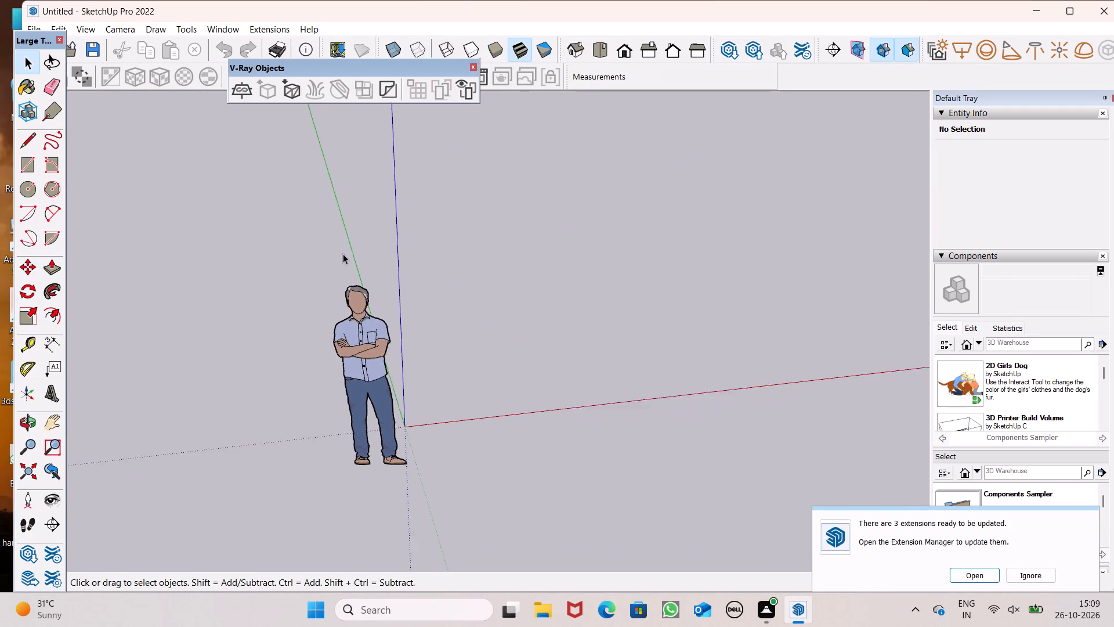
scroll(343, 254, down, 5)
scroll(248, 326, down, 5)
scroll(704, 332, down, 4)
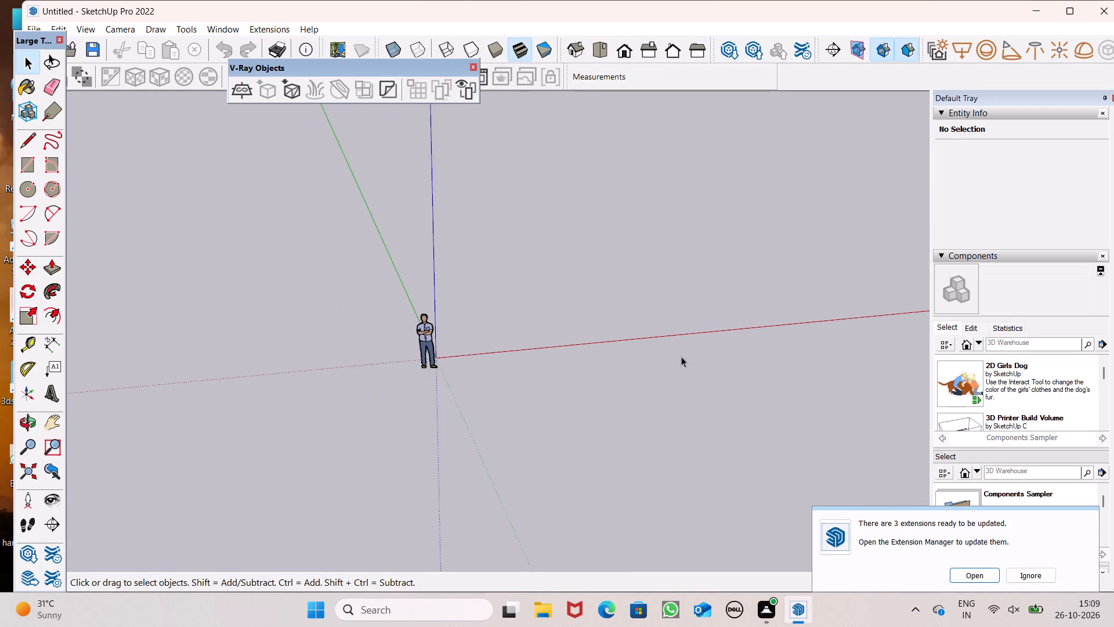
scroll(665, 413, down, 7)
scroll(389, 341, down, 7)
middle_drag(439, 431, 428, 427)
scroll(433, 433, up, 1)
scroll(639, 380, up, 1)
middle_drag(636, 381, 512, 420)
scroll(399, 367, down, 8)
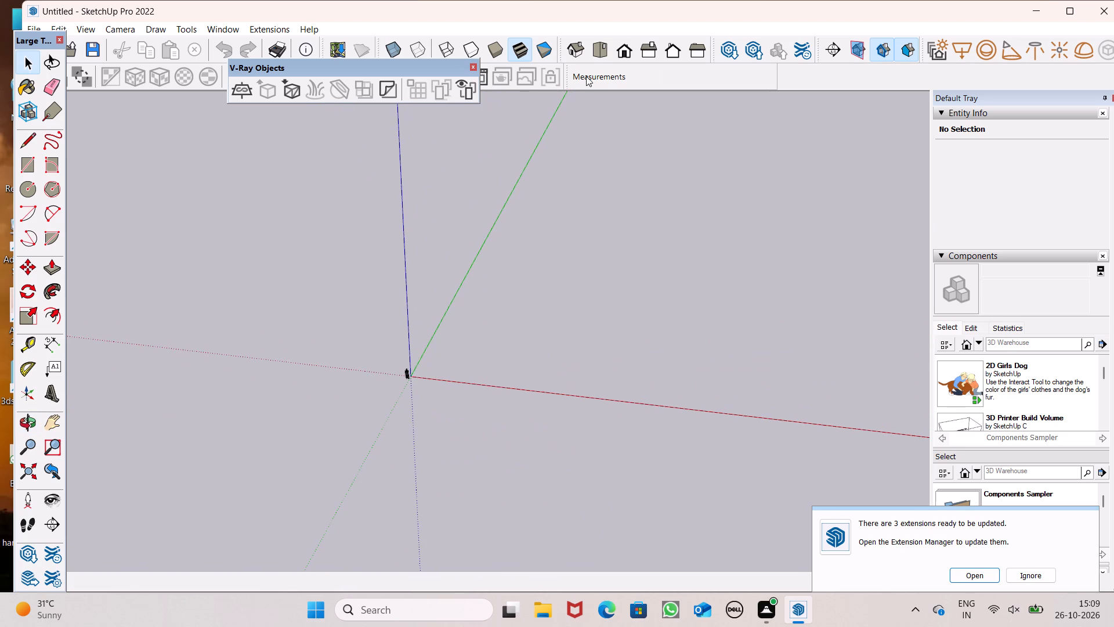
In top view, draw a 40' by 35' rectangle on the ground plane, near the origin between the red and green axes.
click(592, 60)
scroll(346, 361, down, 7)
scroll(525, 299, up, 7)
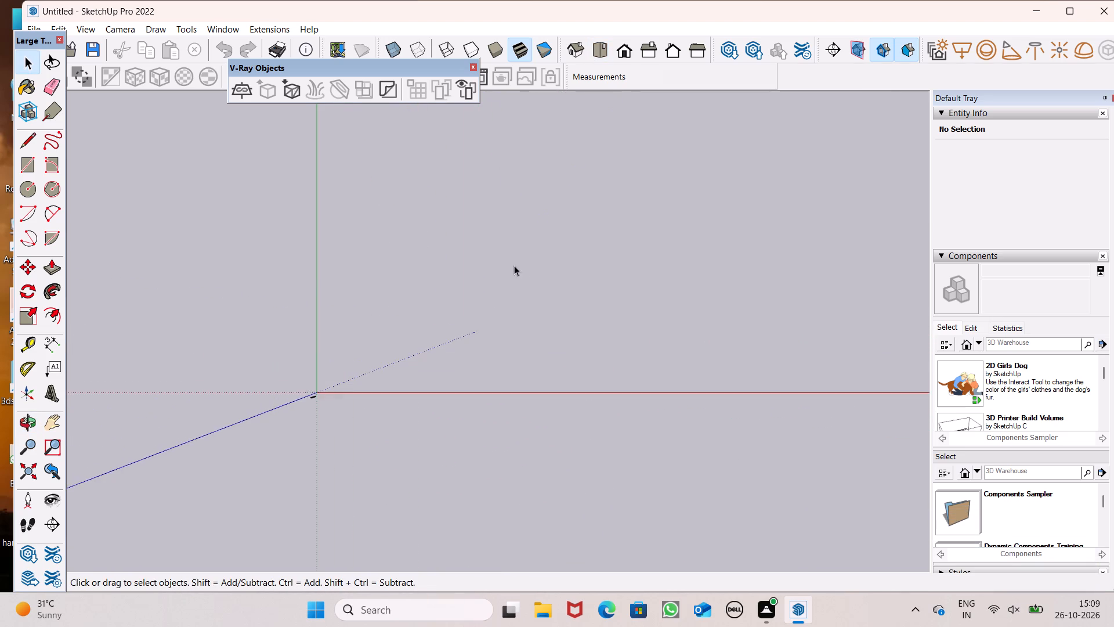
scroll(471, 316, up, 8)
scroll(383, 329, up, 1)
scroll(379, 307, down, 1)
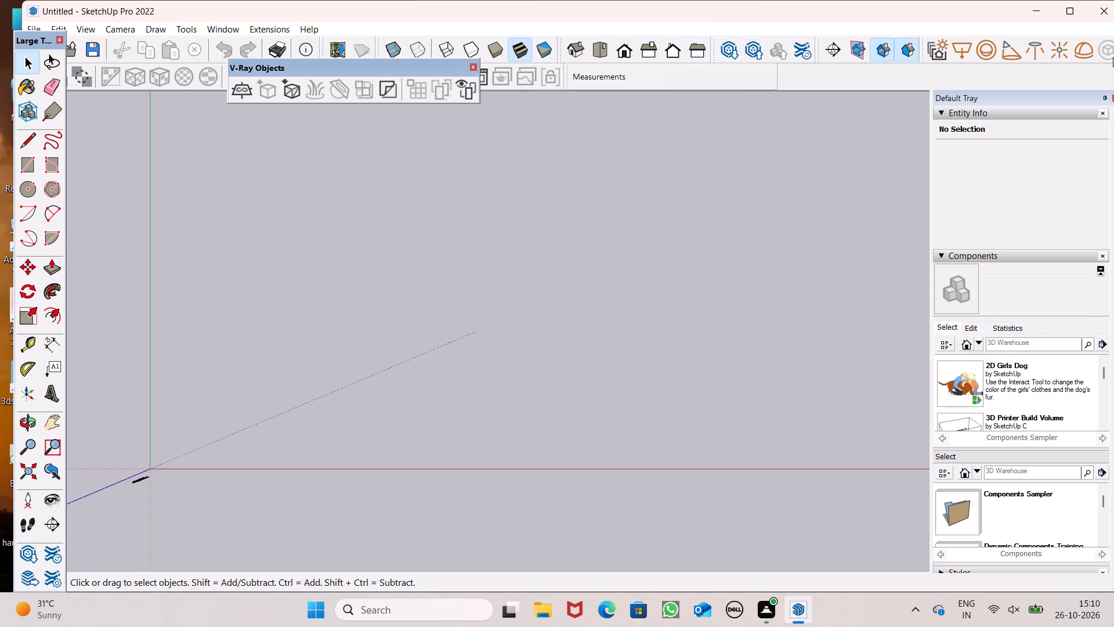
click(19, 165)
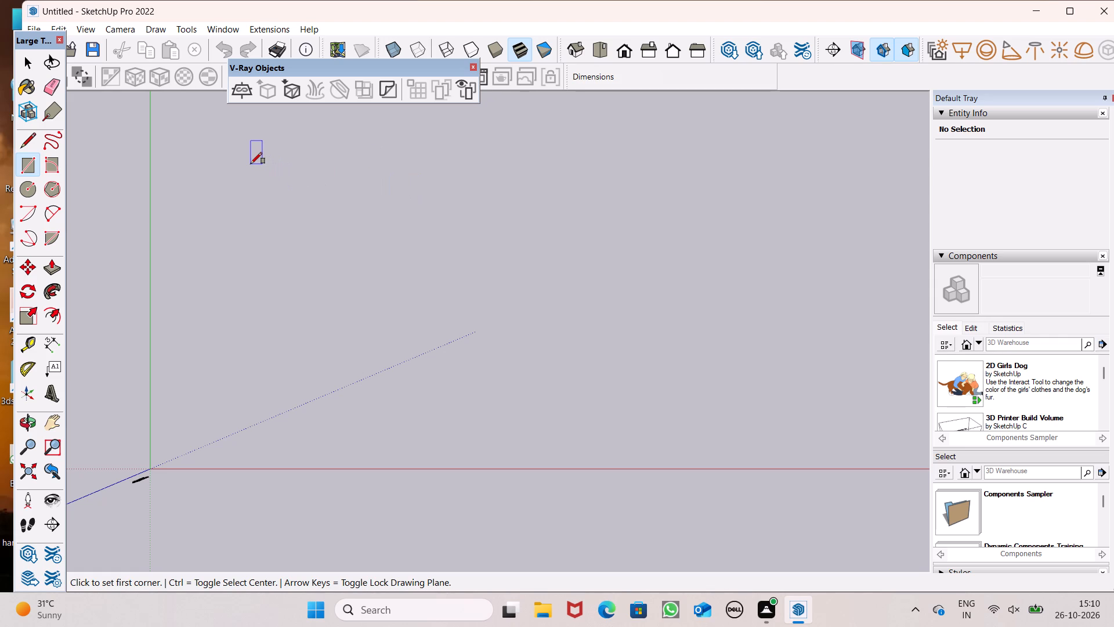
click(253, 160)
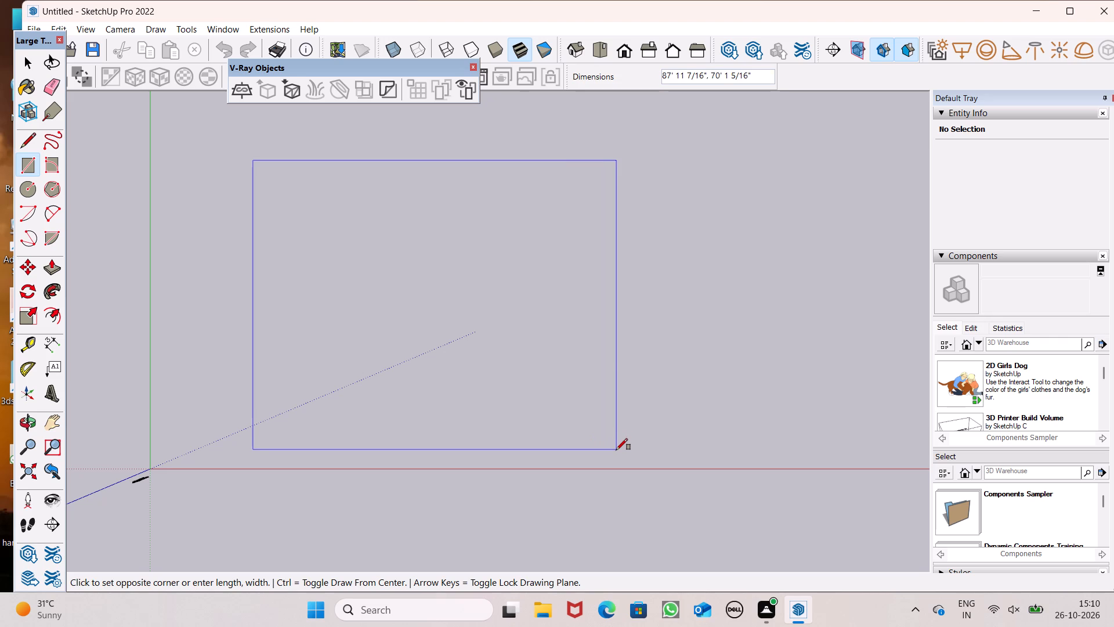
text(40',35')
key(Return)
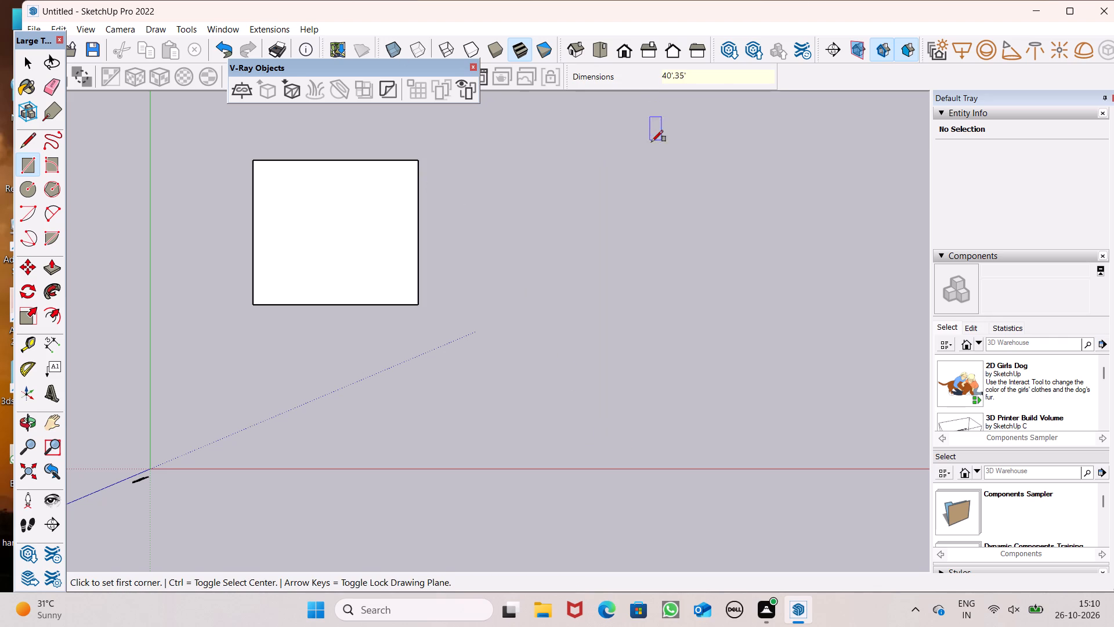
Push/Pull the rectangle face up 6" to form the floor slab.
click(44, 269)
scroll(356, 320, down, 2)
scroll(372, 317, up, 1)
middle_drag(372, 316, 413, 109)
middle_drag(331, 323, 330, 252)
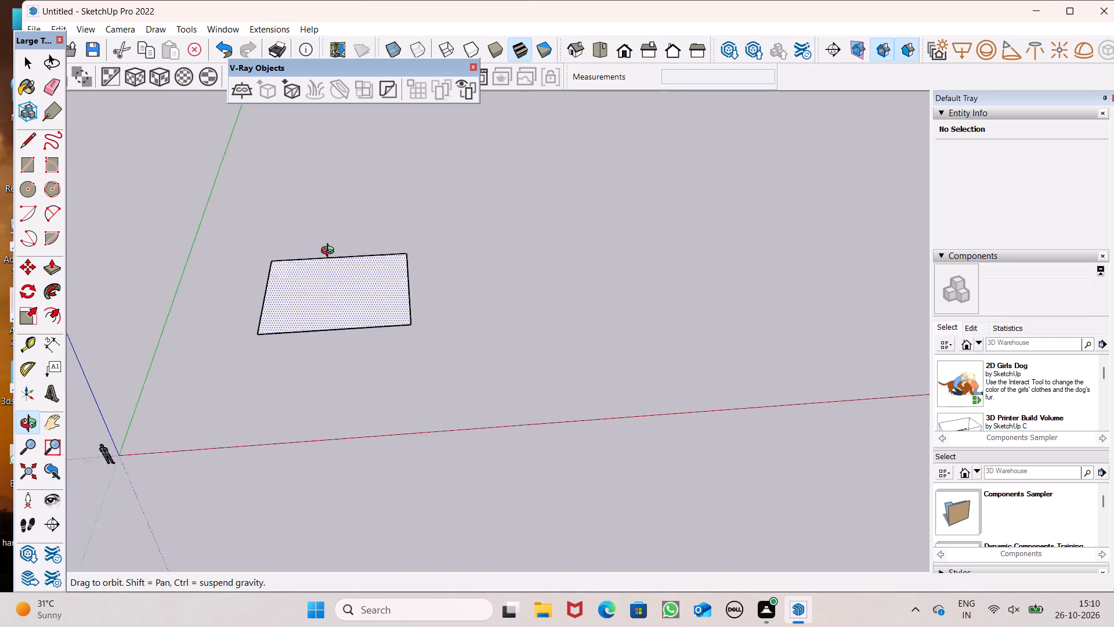
middle_drag(330, 252, 309, 170)
scroll(302, 178, up, 2)
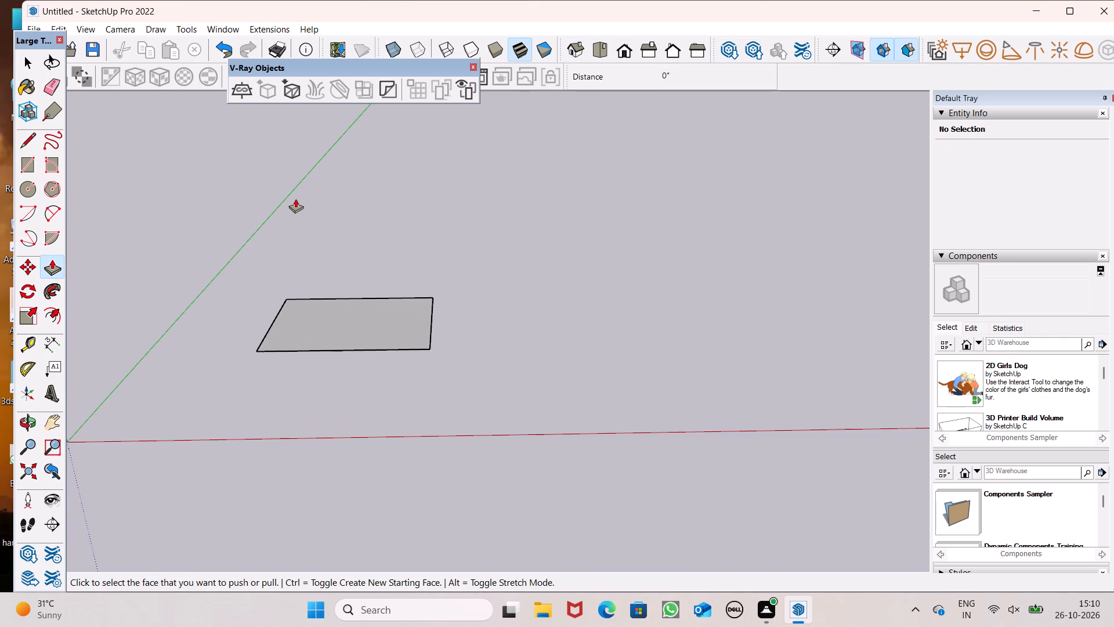
middle_drag(269, 251, 246, 369)
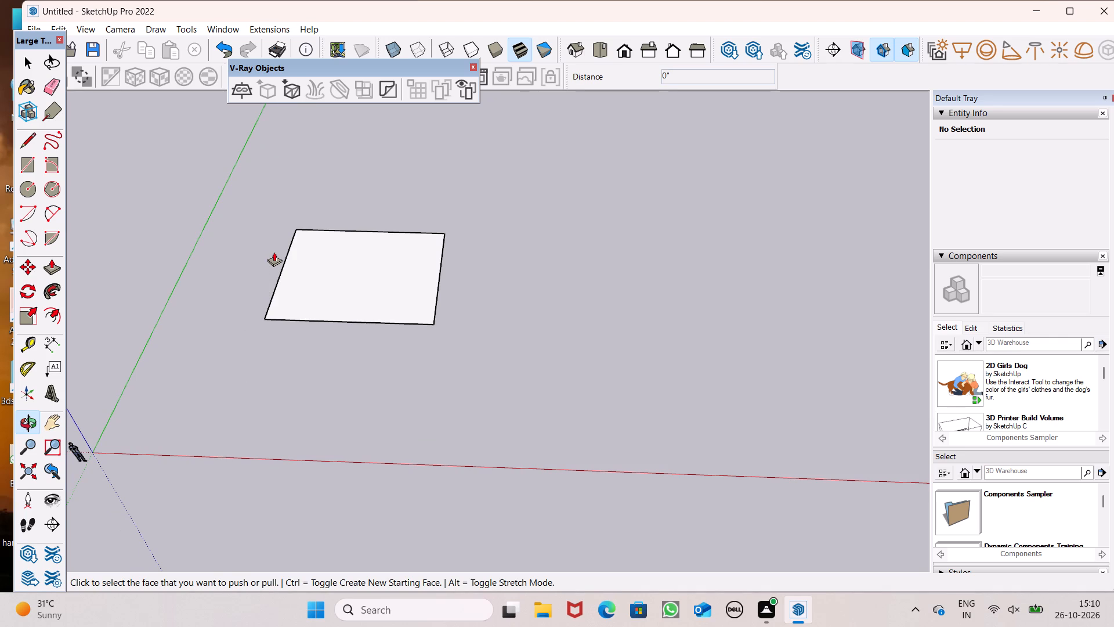
middle_drag(271, 256, 258, 308)
scroll(258, 308, up, 1)
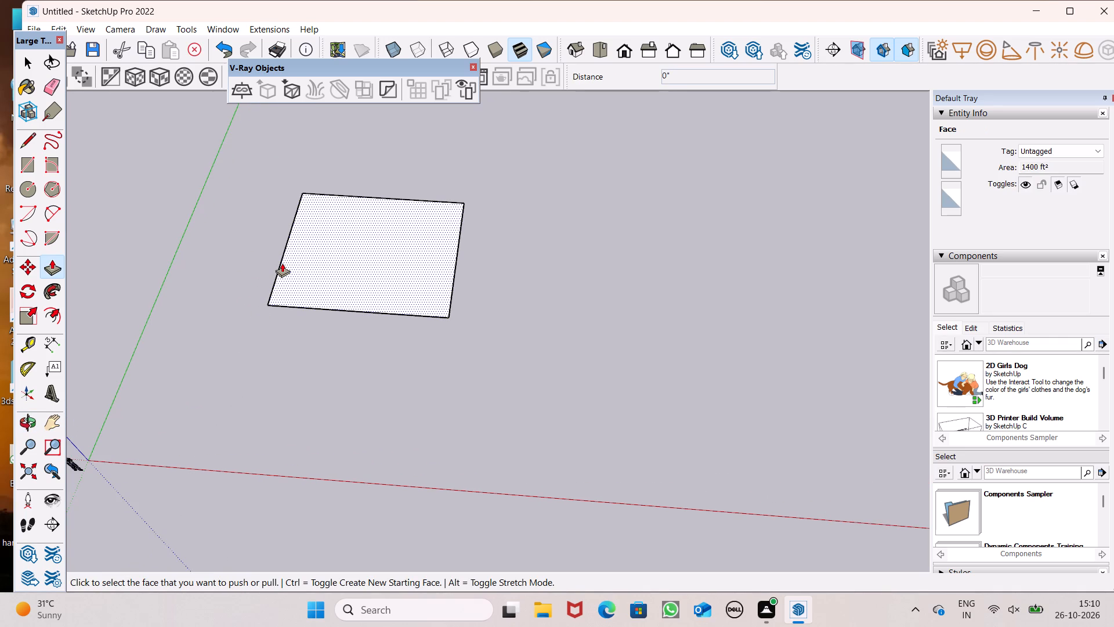
scroll(282, 262, up, 5)
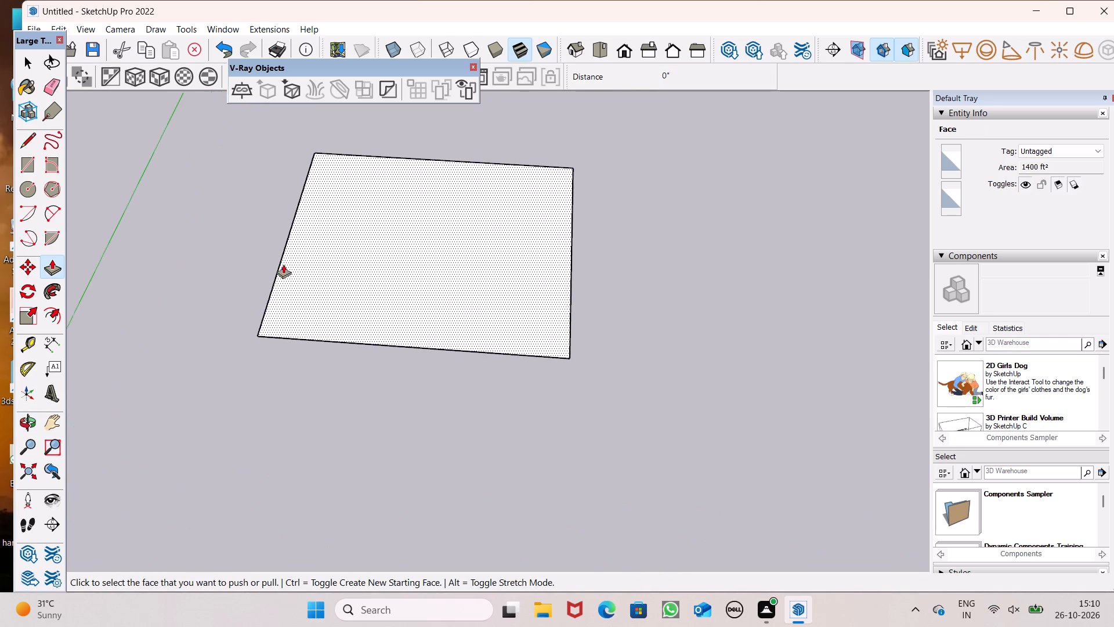
scroll(299, 316, up, 1)
scroll(299, 316, down, 2)
middle_click(305, 330)
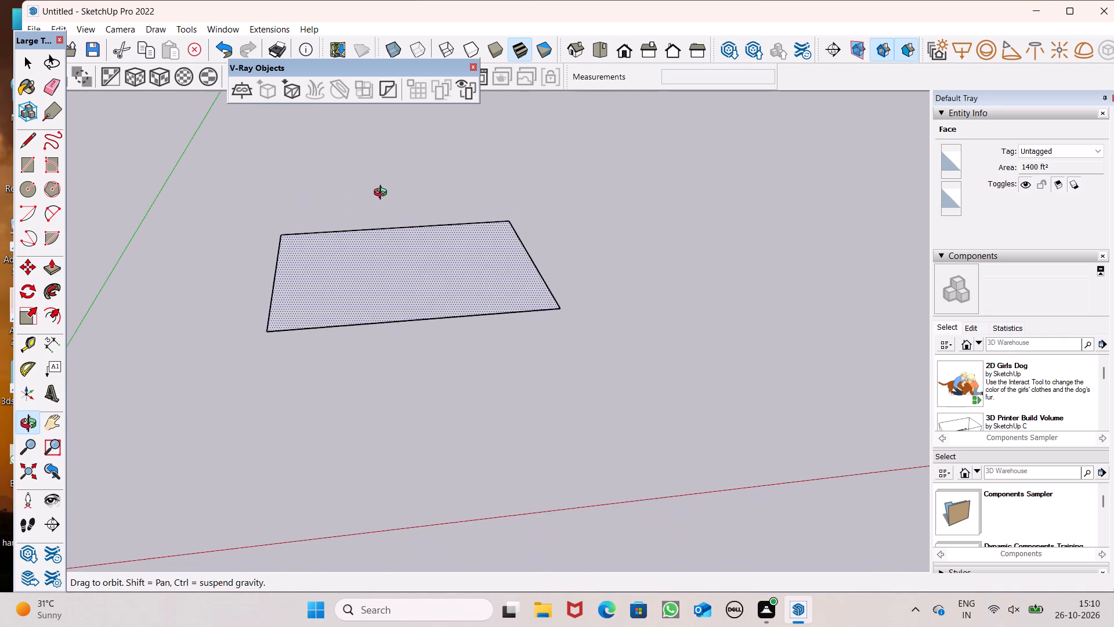
scroll(301, 310, up, 4)
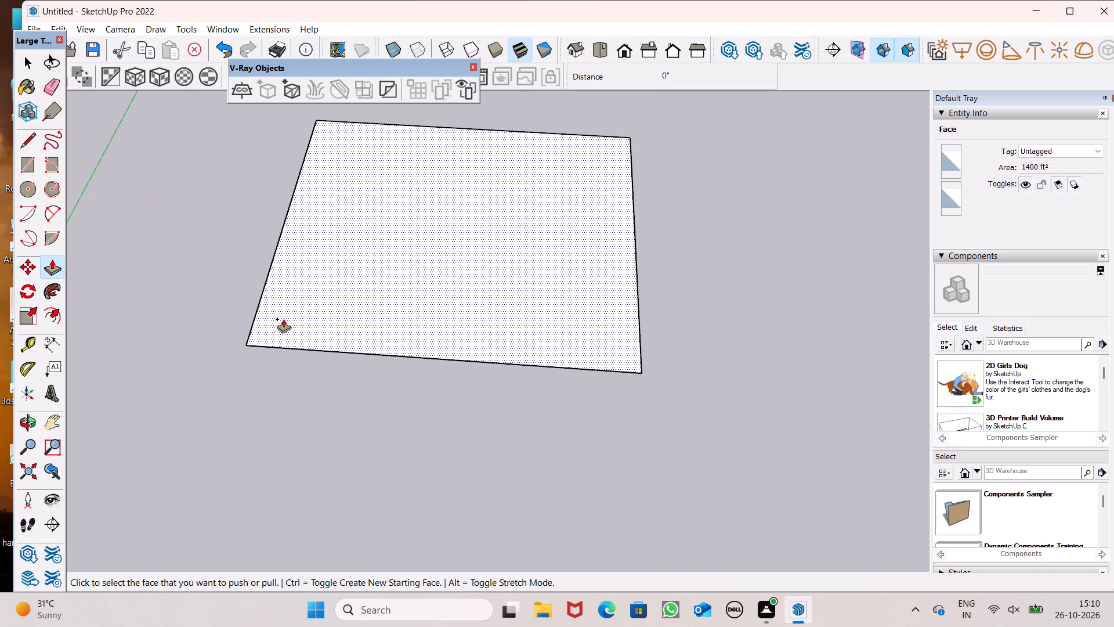
drag(287, 323, 312, 245)
text(6")
key(Return)
scroll(307, 257, down, 2)
key(space)
Offset the slab's top face outline inward by 9" to mark the outer wall thickness.
scroll(347, 358, down, 2)
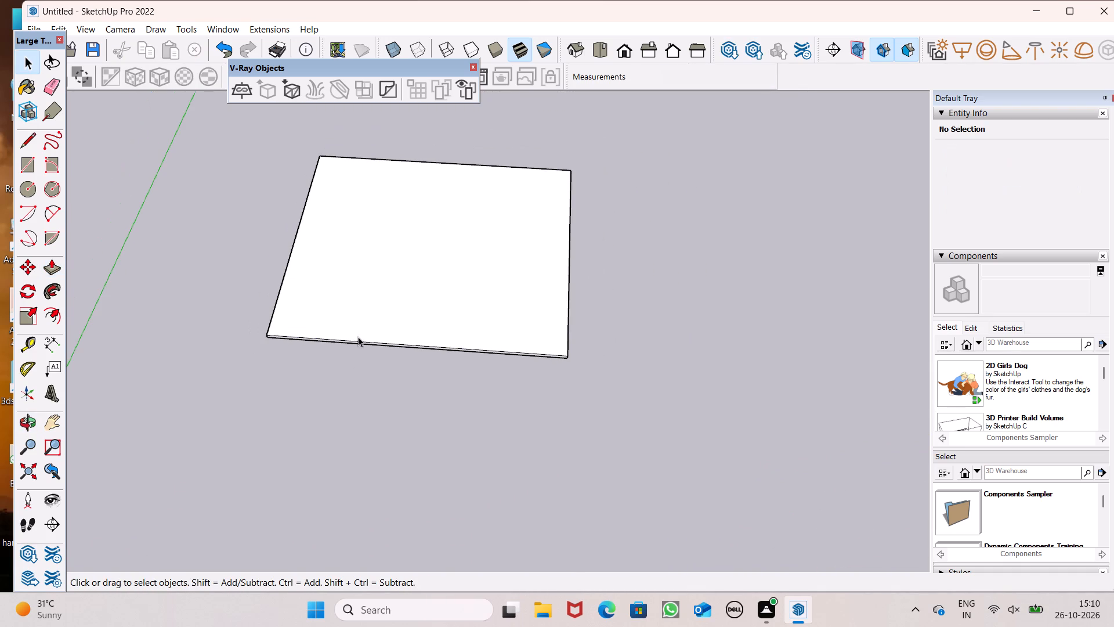
middle_drag(374, 329, 383, 452)
scroll(360, 344, down, 1)
middle_drag(355, 380, 370, 481)
scroll(374, 388, down, 3)
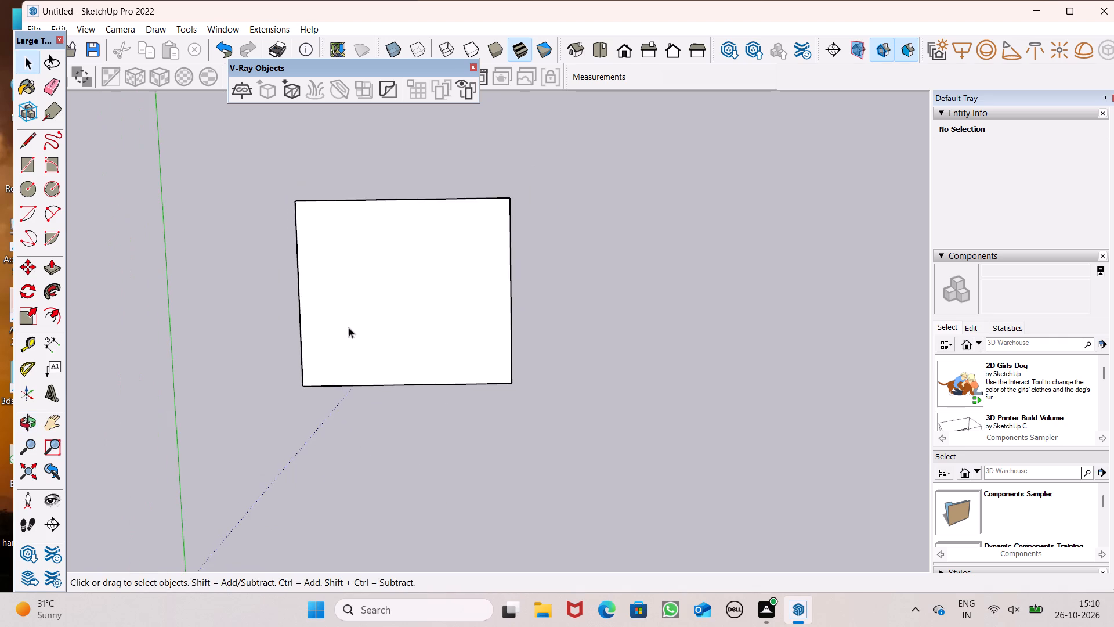
scroll(369, 254, up, 4)
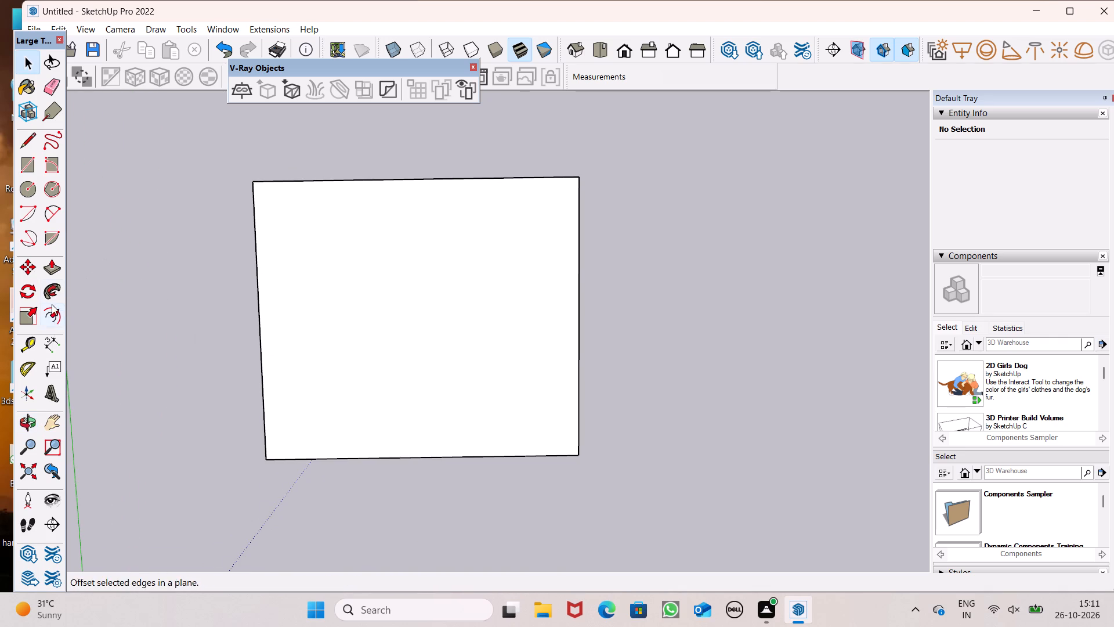
click(53, 315)
middle_drag(67, 319, 28, 268)
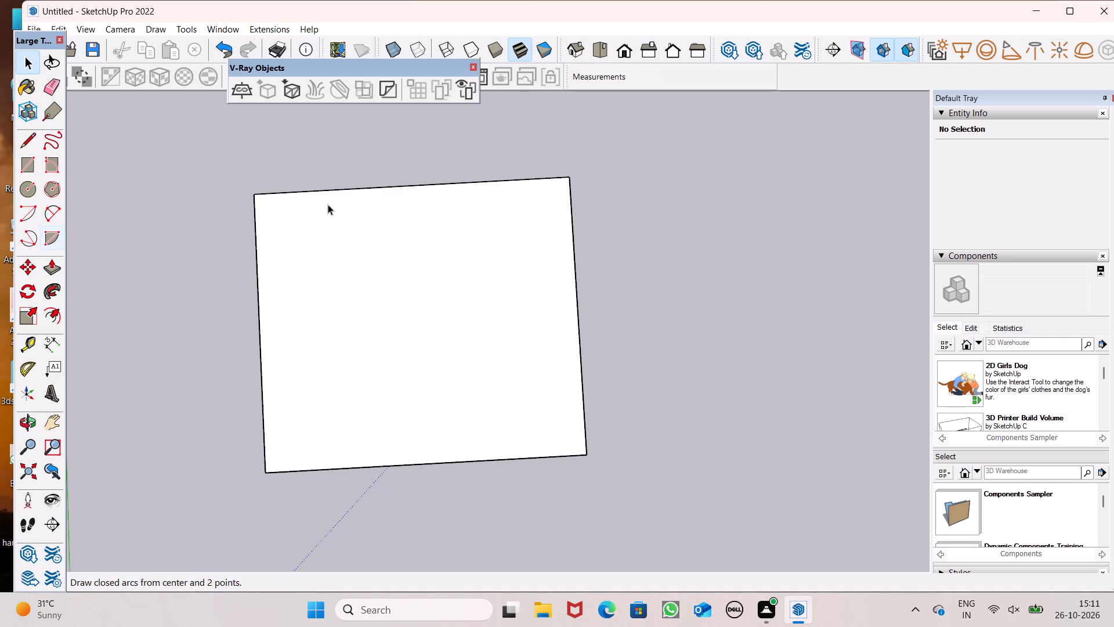
click(55, 308)
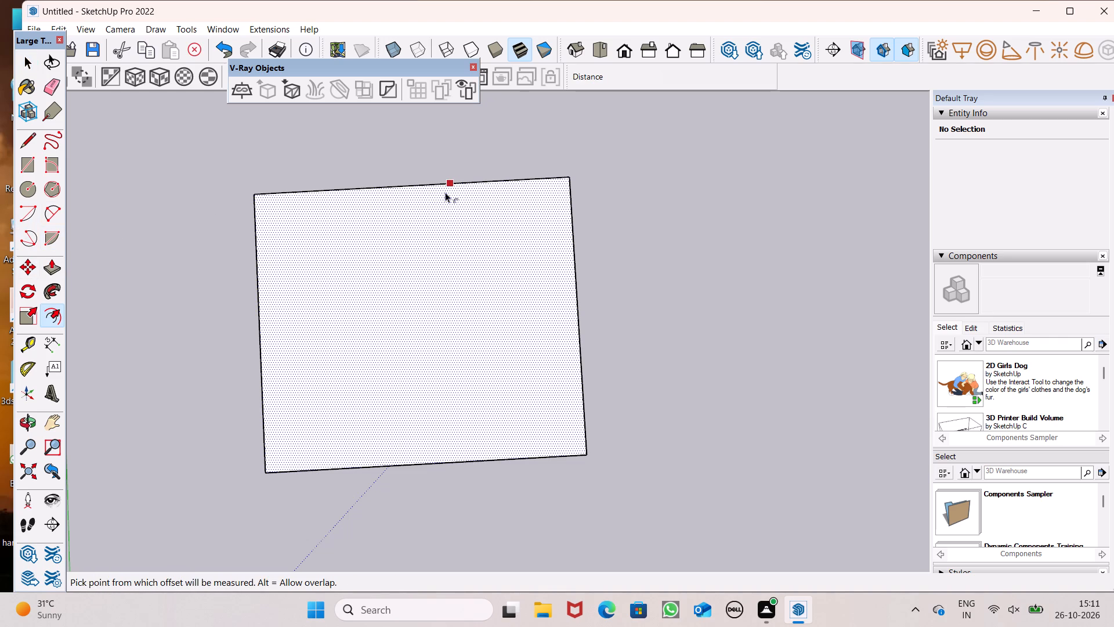
drag(430, 190, 437, 207)
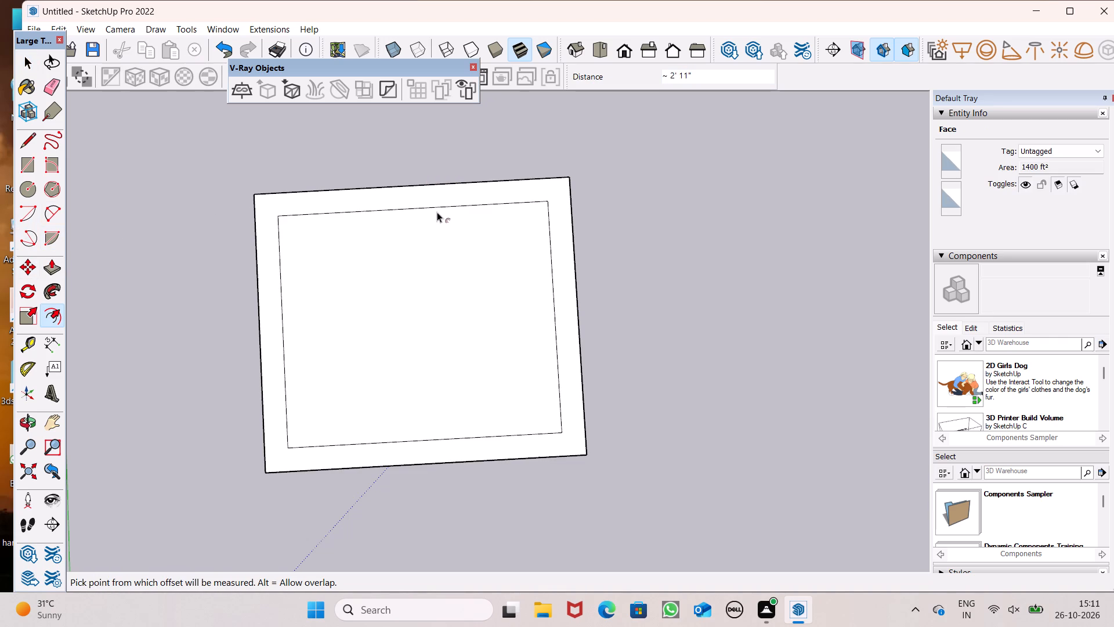
key(9)
key(shift+quotedbl)
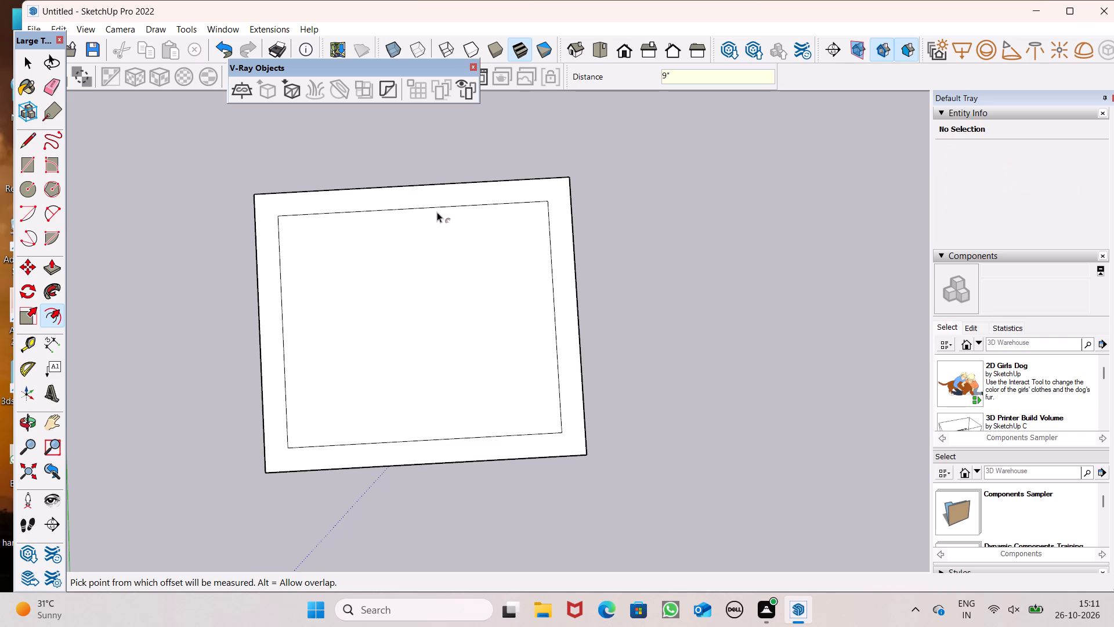
key(Return)
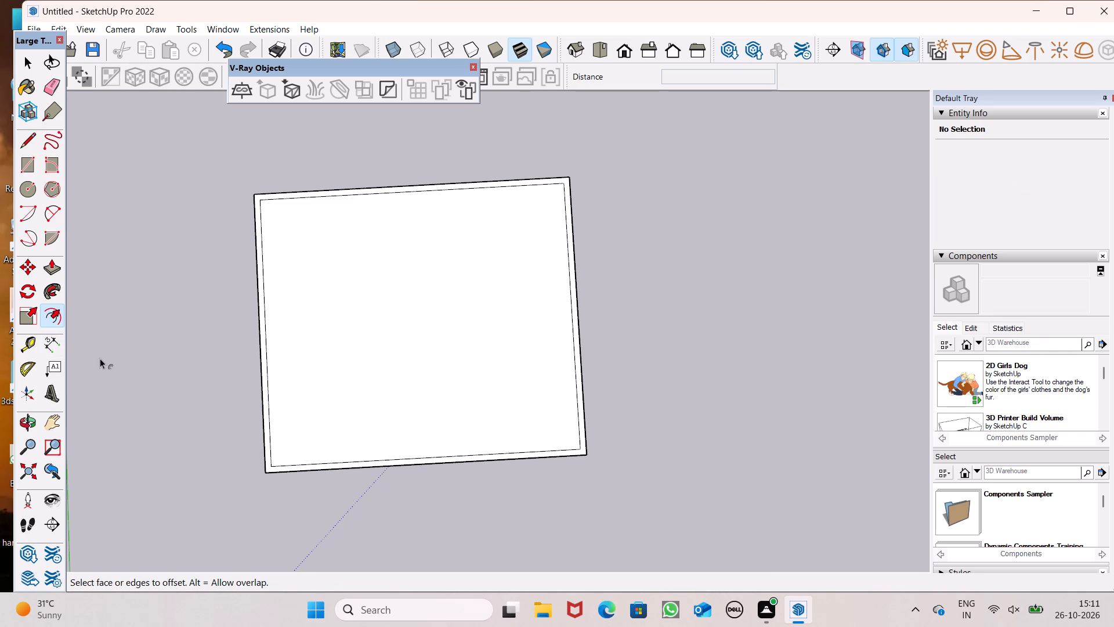
In top view, place a Tape Measure guide parallel to the slab's right inner offset edge, about 17' 9" inward from it.
click(25, 339)
scroll(320, 366, down, 3)
middle_drag(296, 397, 293, 279)
scroll(384, 435, down, 2)
middle_drag(527, 455, 491, 602)
scroll(435, 560, up, 1)
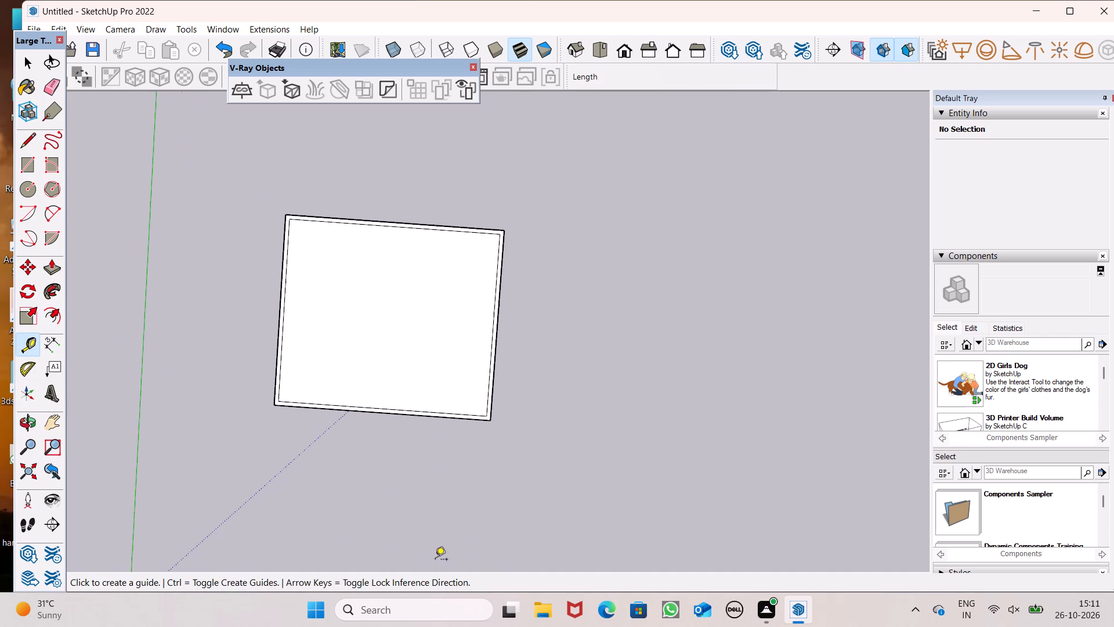
middle_drag(414, 624, 400, 626)
scroll(400, 626, up, 1)
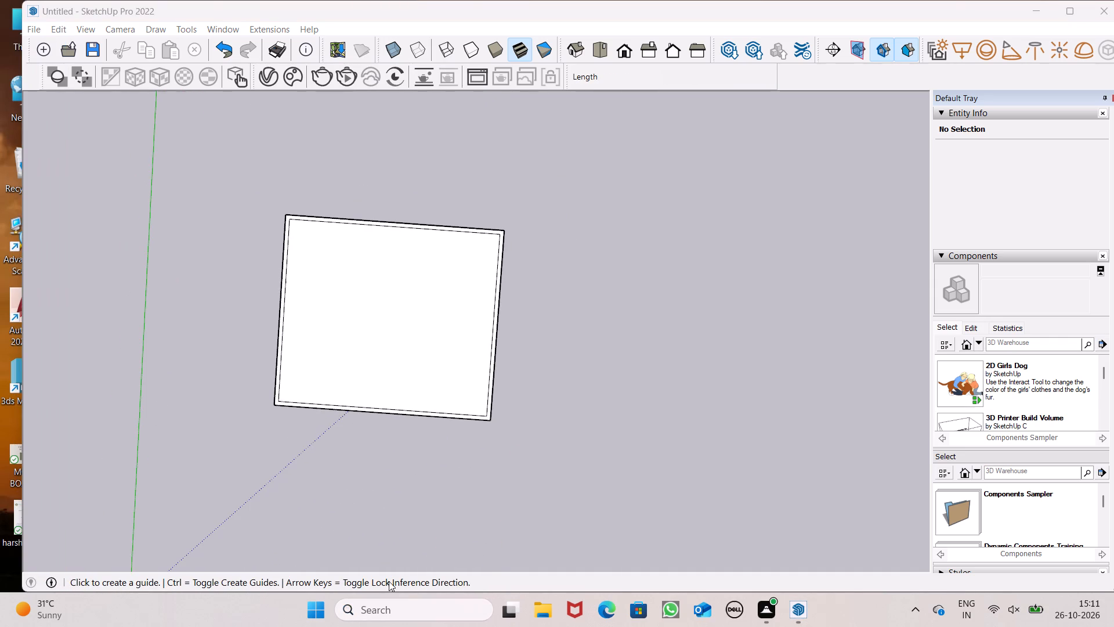
scroll(390, 563, up, 1)
scroll(293, 446, down, 1)
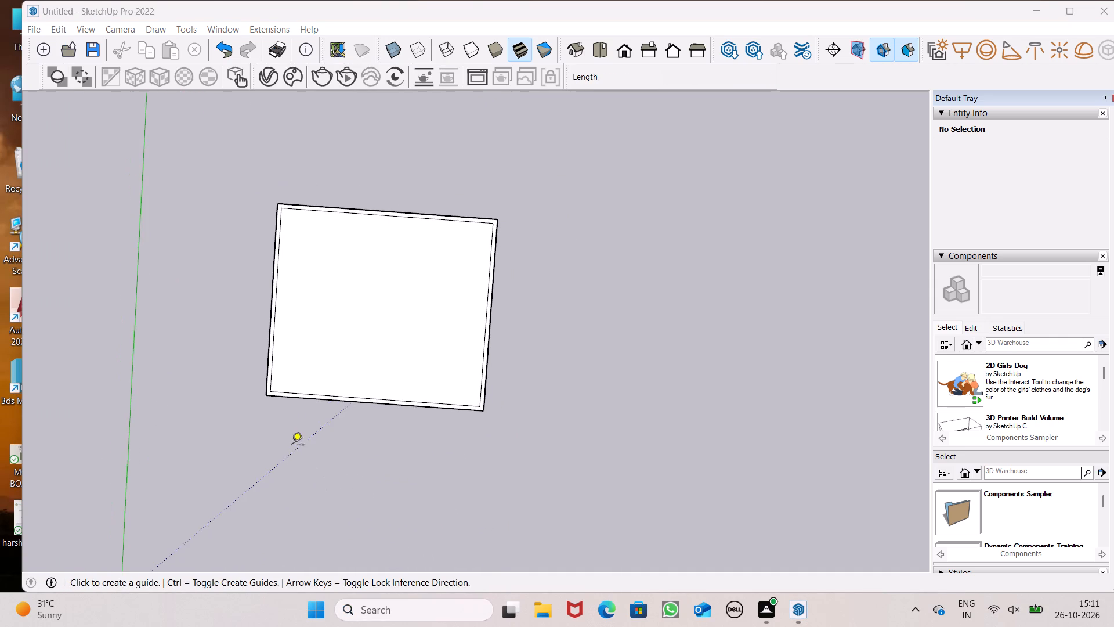
middle_drag(301, 480, 314, 515)
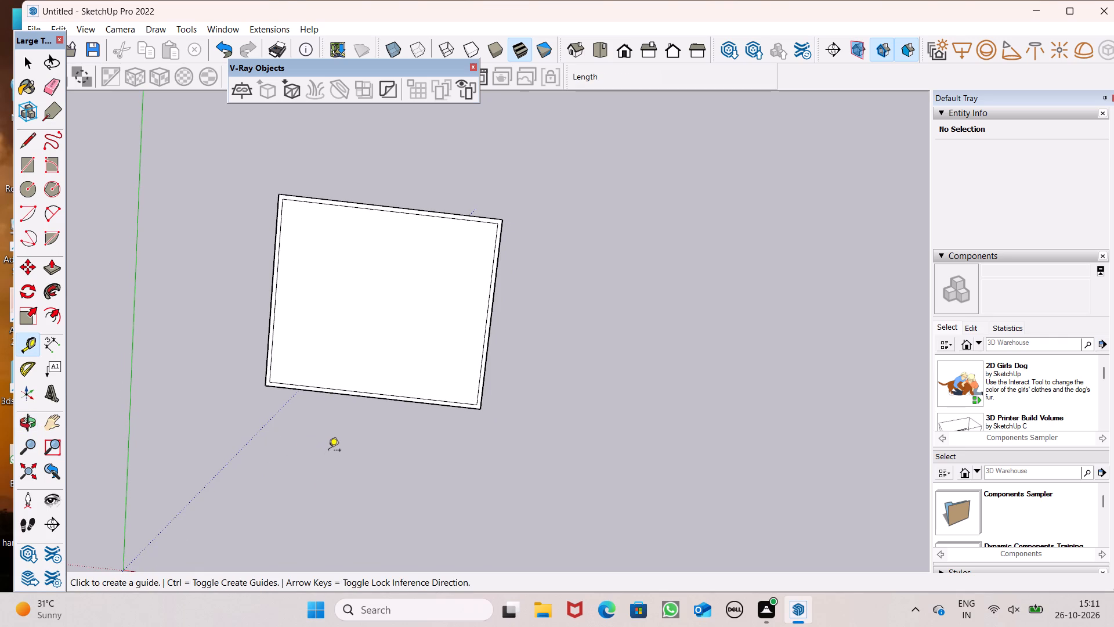
middle_drag(328, 451, 348, 440)
middle_drag(350, 464, 438, 480)
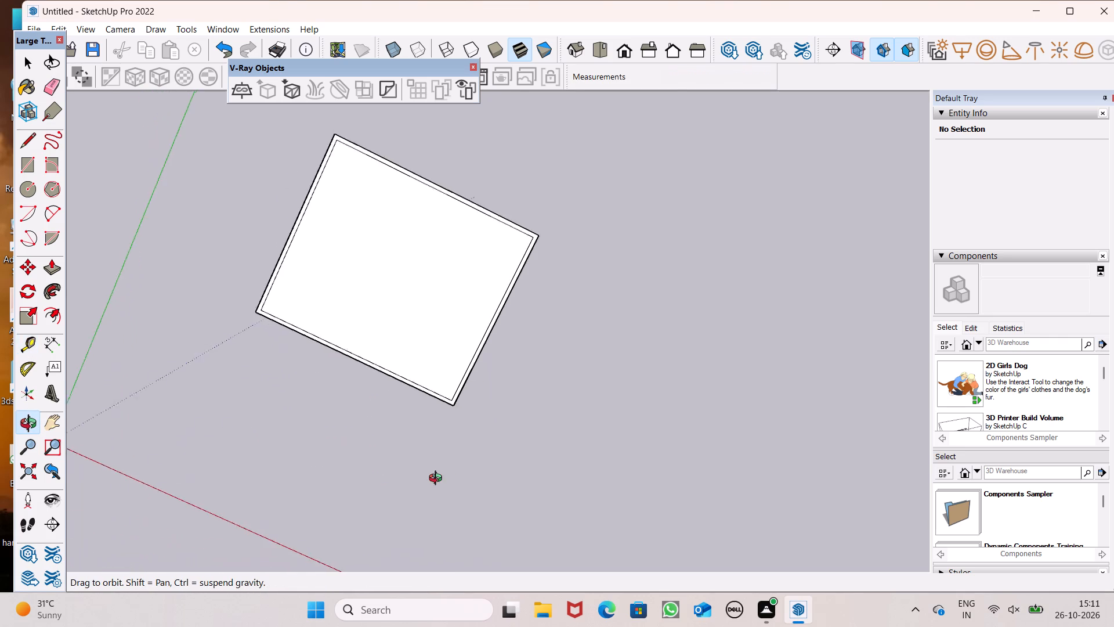
middle_drag(438, 480, 417, 424)
scroll(429, 379, up, 1)
middle_drag(400, 431, 585, 392)
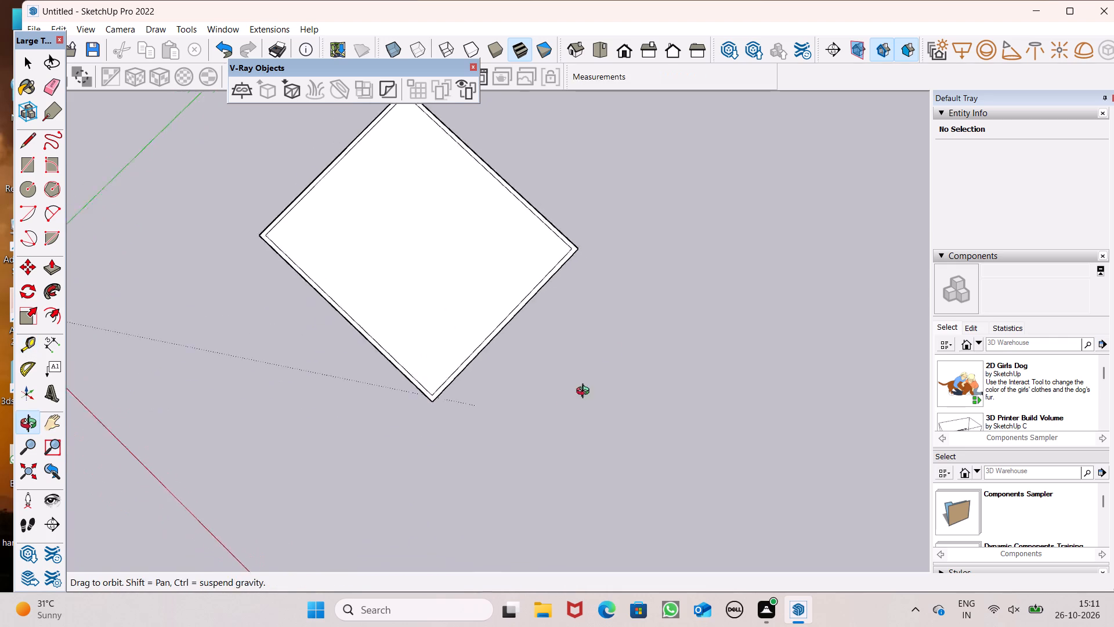
middle_drag(585, 392, 622, 337)
scroll(622, 337, up, 1)
click(596, 52)
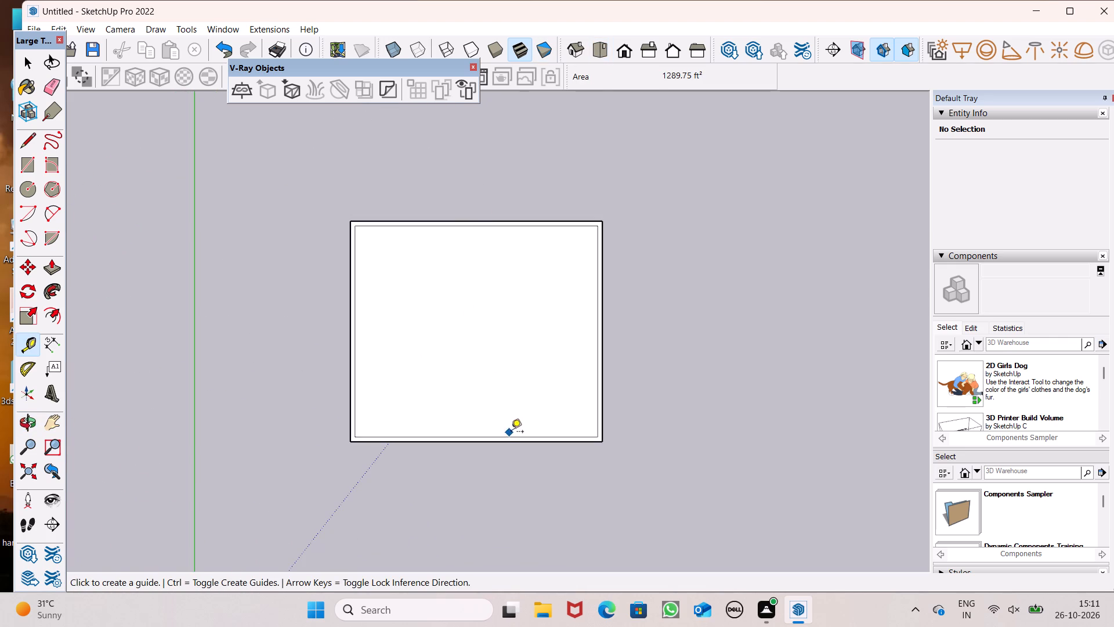
scroll(511, 433, up, 5)
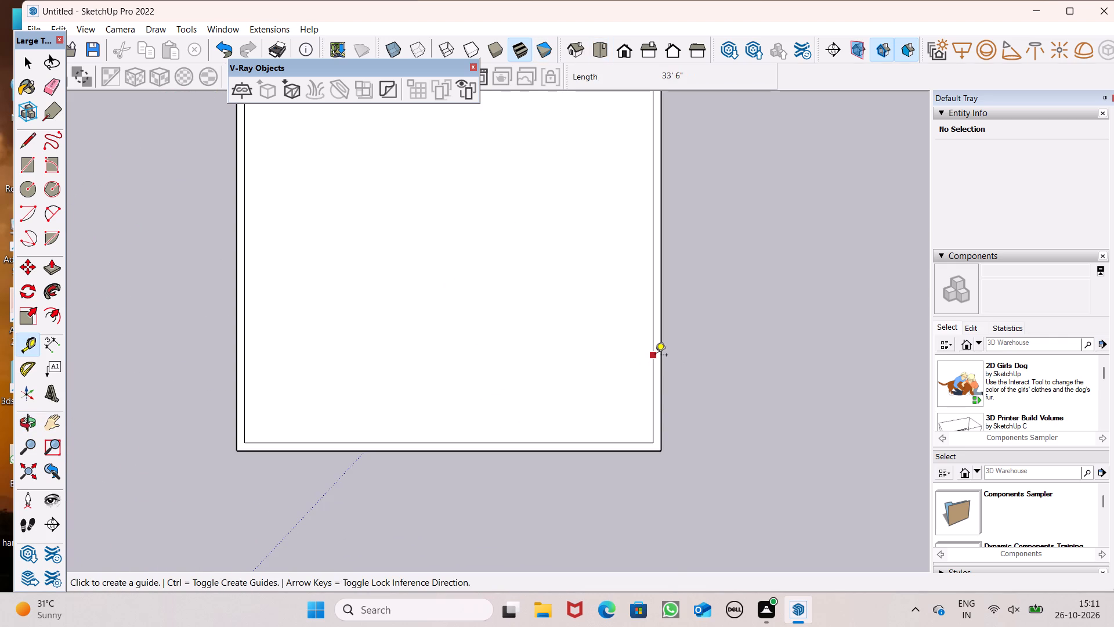
click(655, 356)
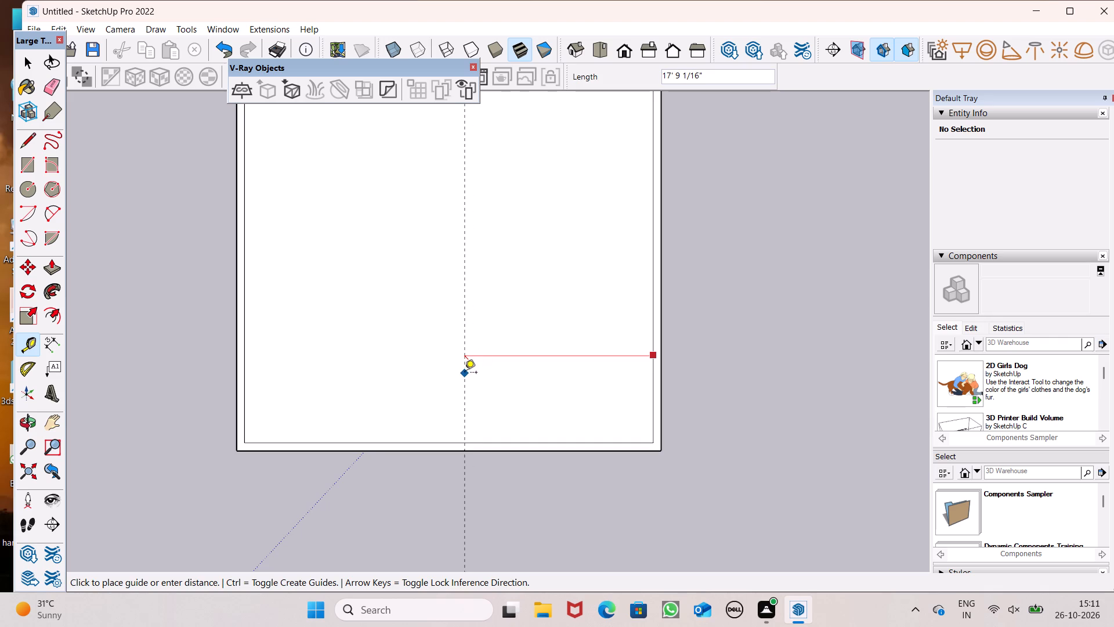
click(465, 373)
Place a second parallel guide about 6' 2" to the left of the first guide.
click(466, 366)
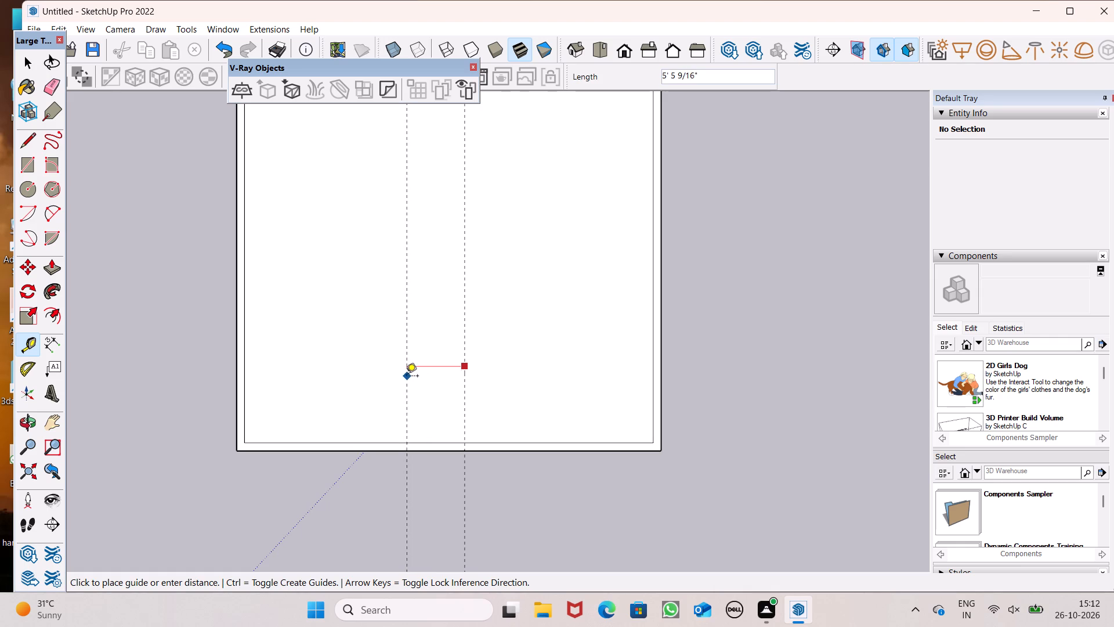
click(399, 379)
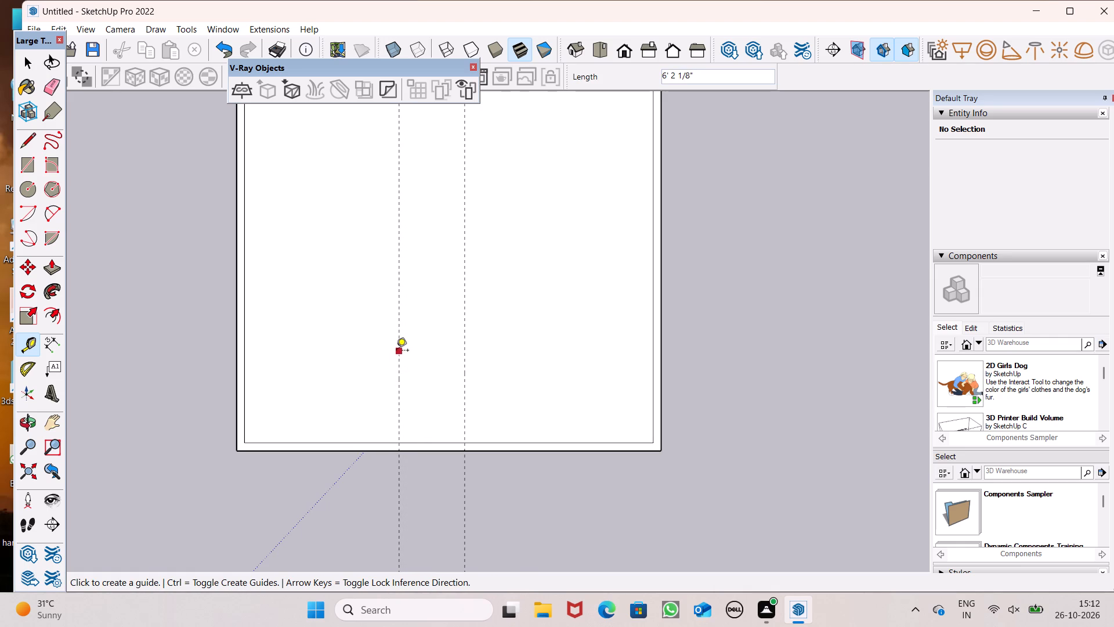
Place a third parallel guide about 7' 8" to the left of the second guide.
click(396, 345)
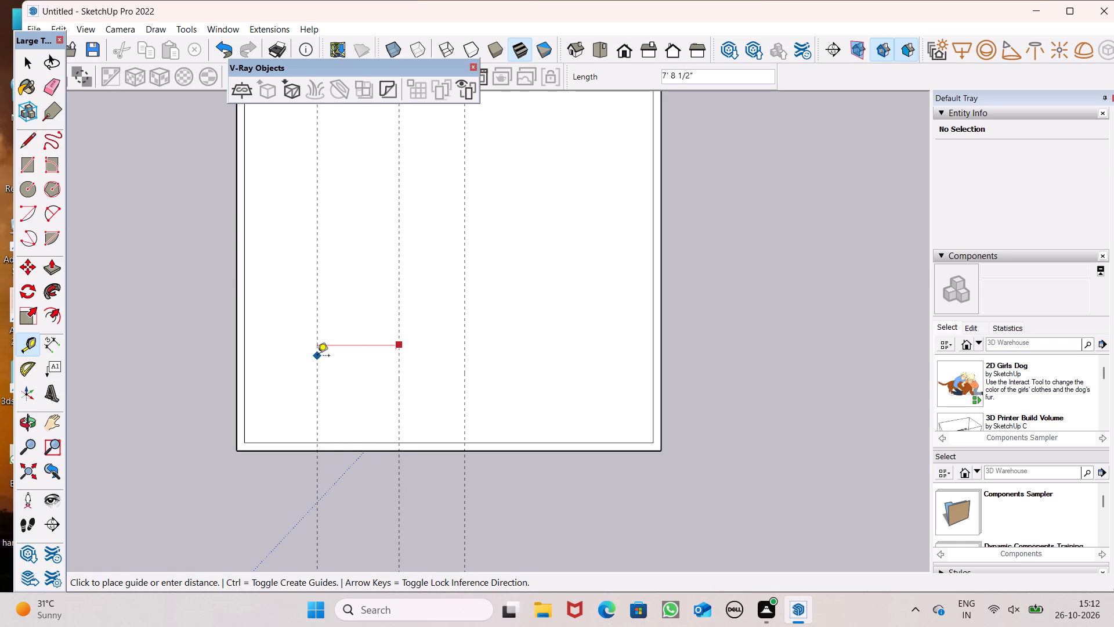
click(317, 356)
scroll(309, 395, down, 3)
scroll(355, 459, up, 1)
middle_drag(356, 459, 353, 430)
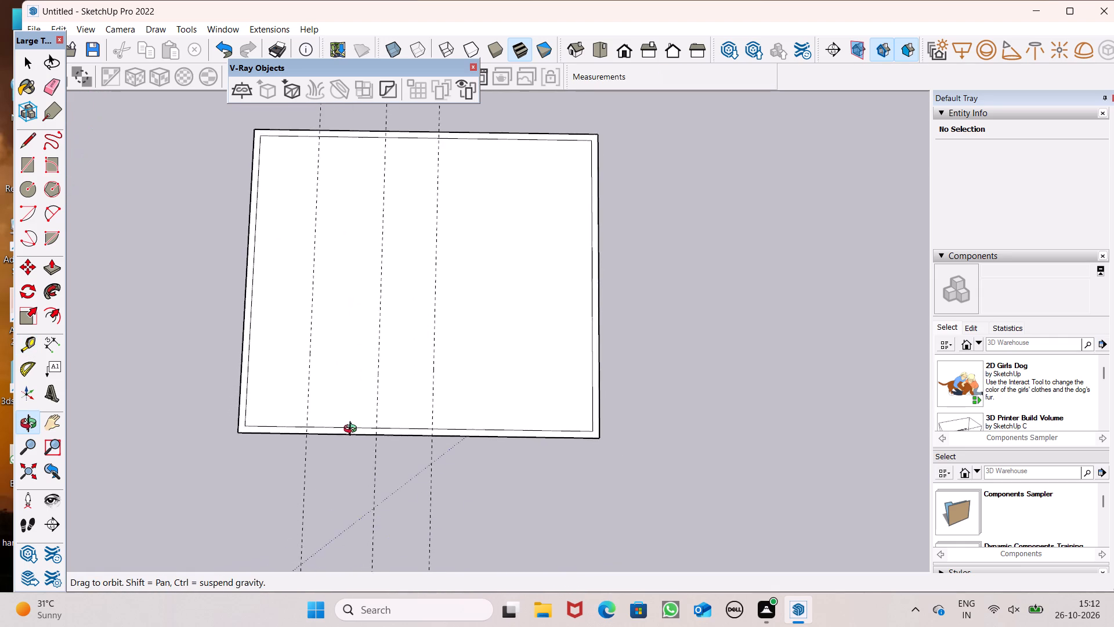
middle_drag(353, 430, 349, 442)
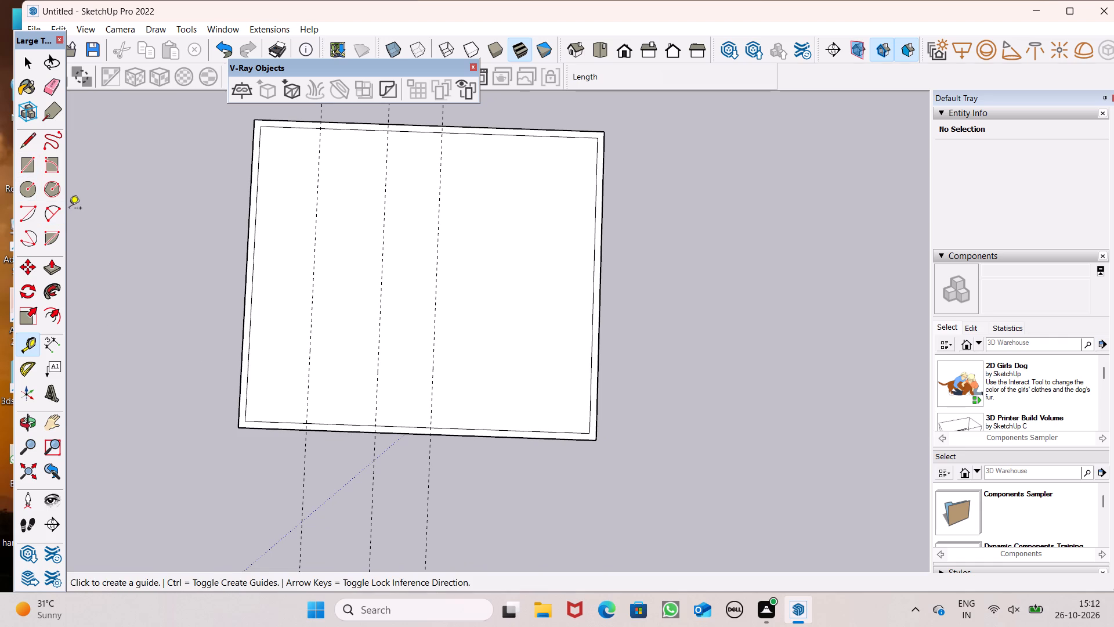
Undo the three vertical guides so that the slab keeps only its offset wall outline.
key(ctrl+z)
key(ctrl+z)
key(ctrl+z)
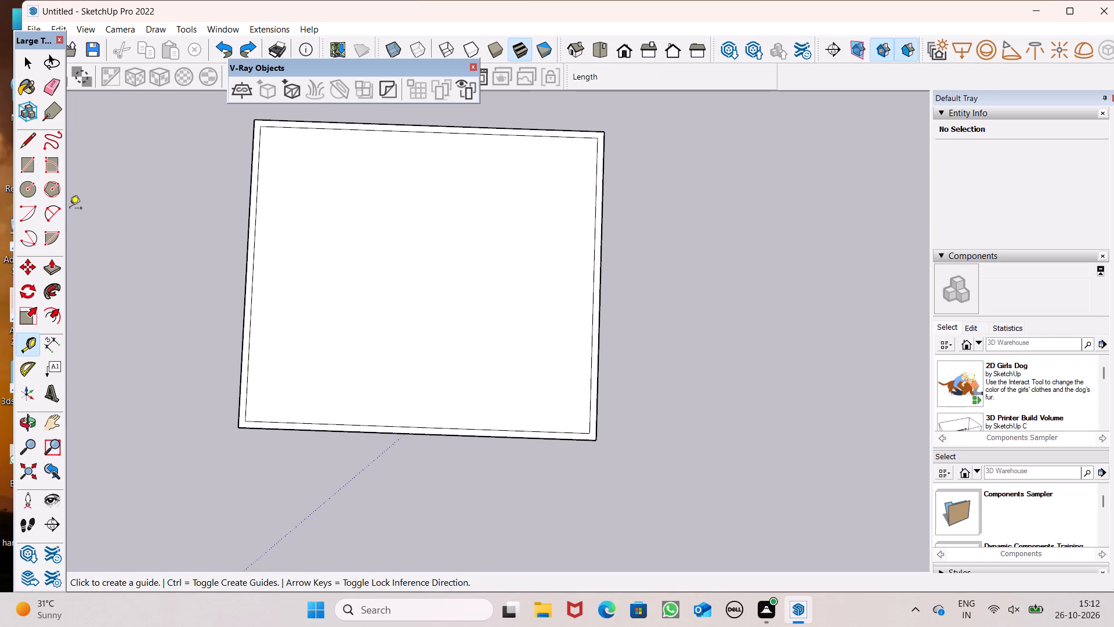
In top view, place a Tape Measure guide parallel to the slab's right inner offset edge, about 15' 9" inward from it.
scroll(627, 480, down, 1)
middle_drag(601, 535, 633, 550)
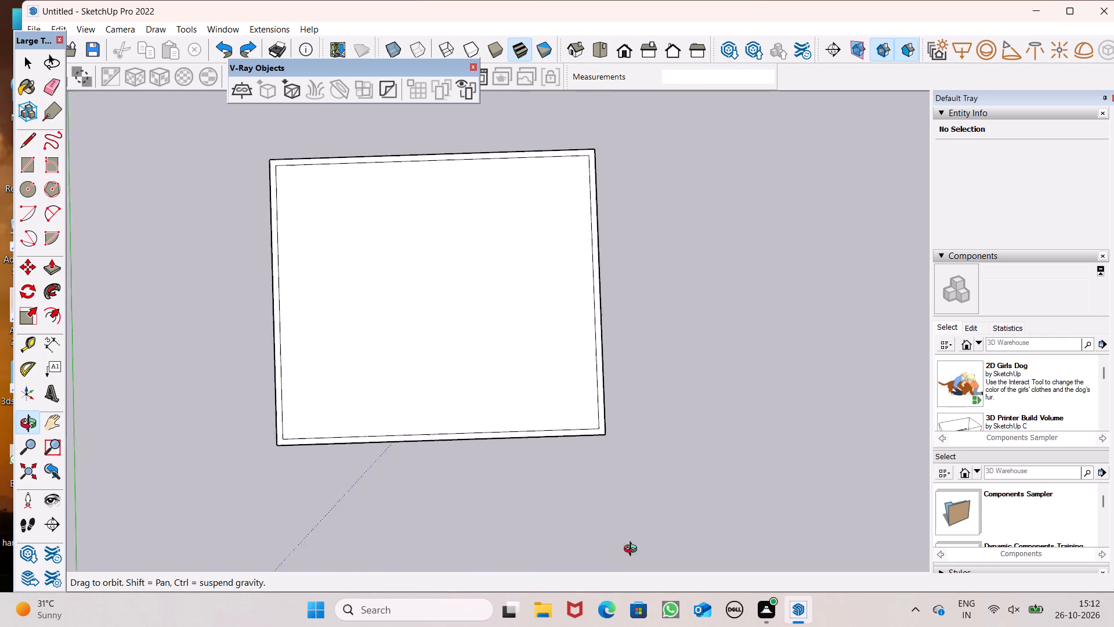
middle_drag(633, 550, 656, 566)
scroll(635, 518, up, 1)
scroll(363, 510, up, 1)
middle_drag(363, 521, 599, 325)
scroll(589, 350, up, 1)
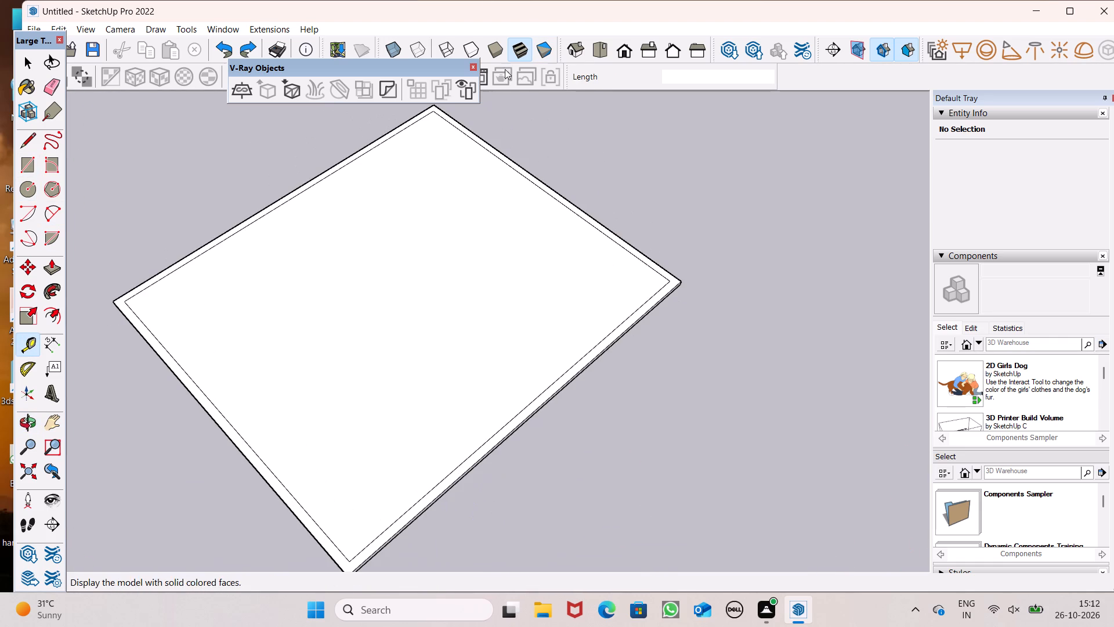
click(592, 51)
scroll(527, 297, down, 2)
scroll(517, 394, up, 2)
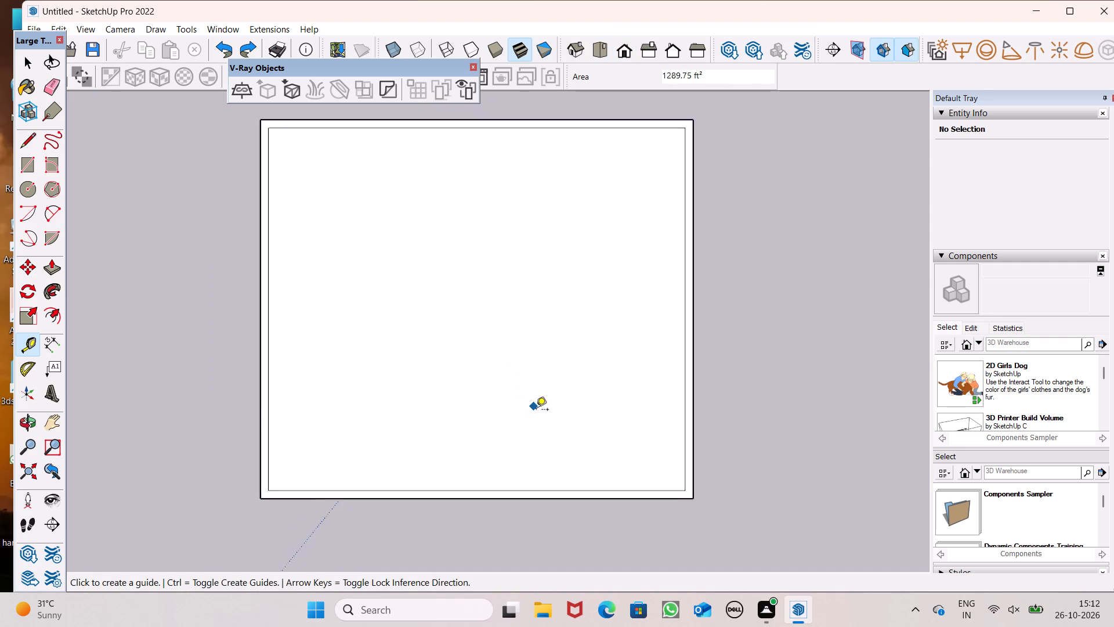
scroll(536, 410, up, 1)
scroll(531, 338, down, 3)
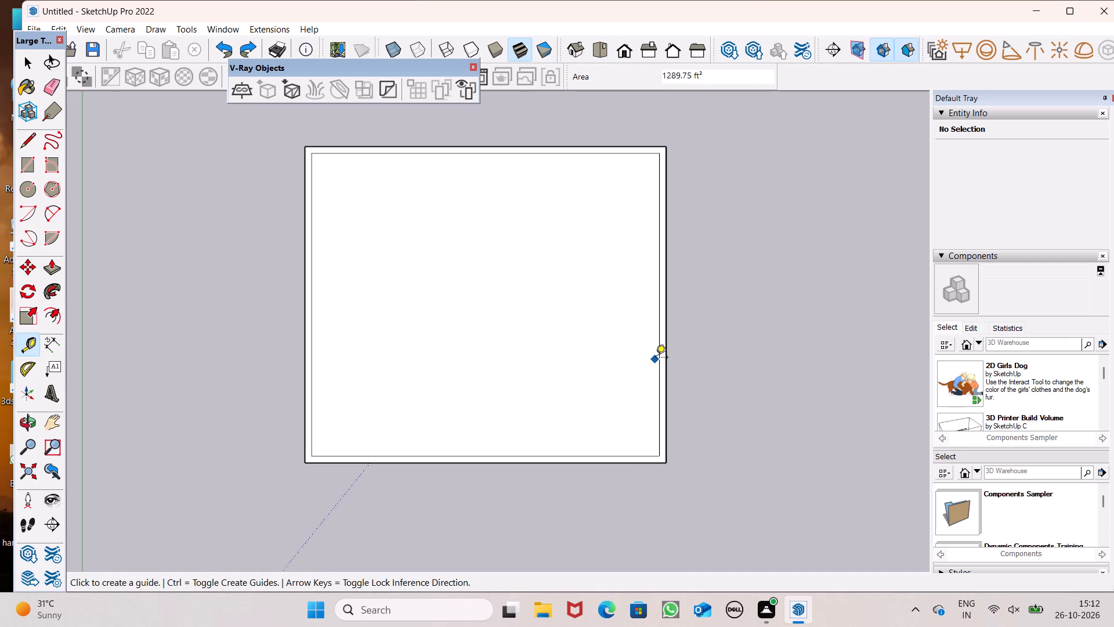
click(656, 358)
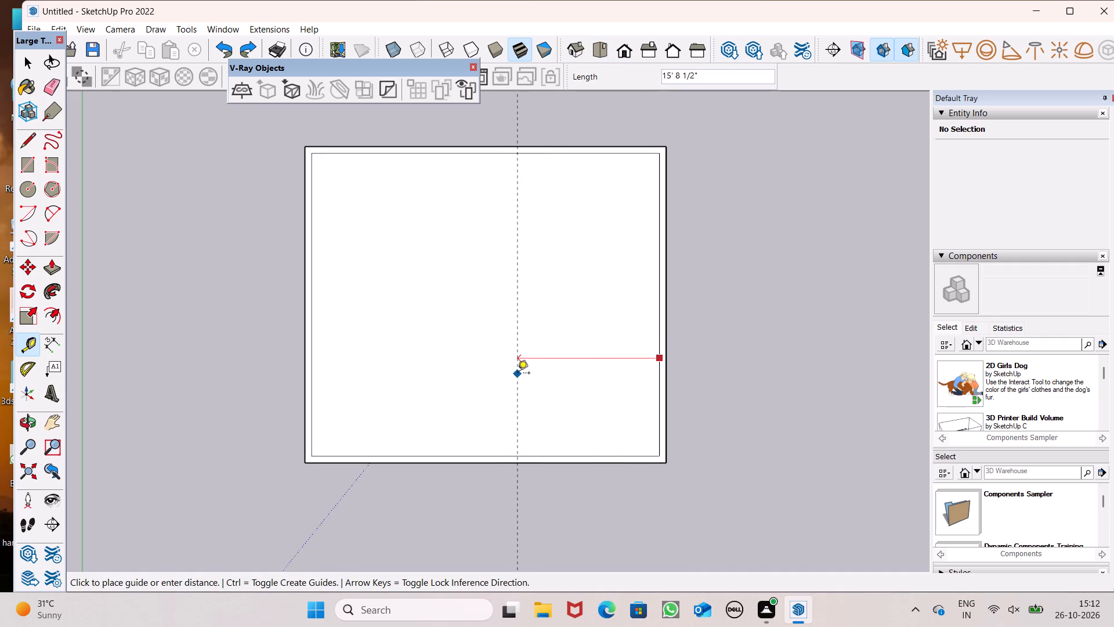
click(517, 373)
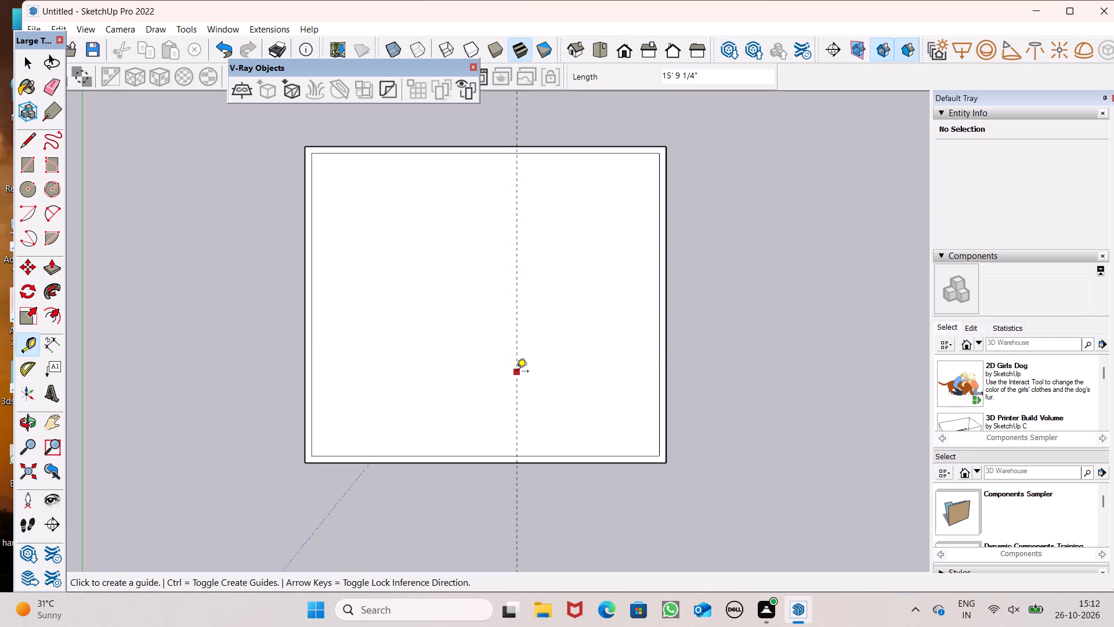
Place a parallel guide 6" to the left of the new guide to mark an interior wall's thickness.
click(516, 371)
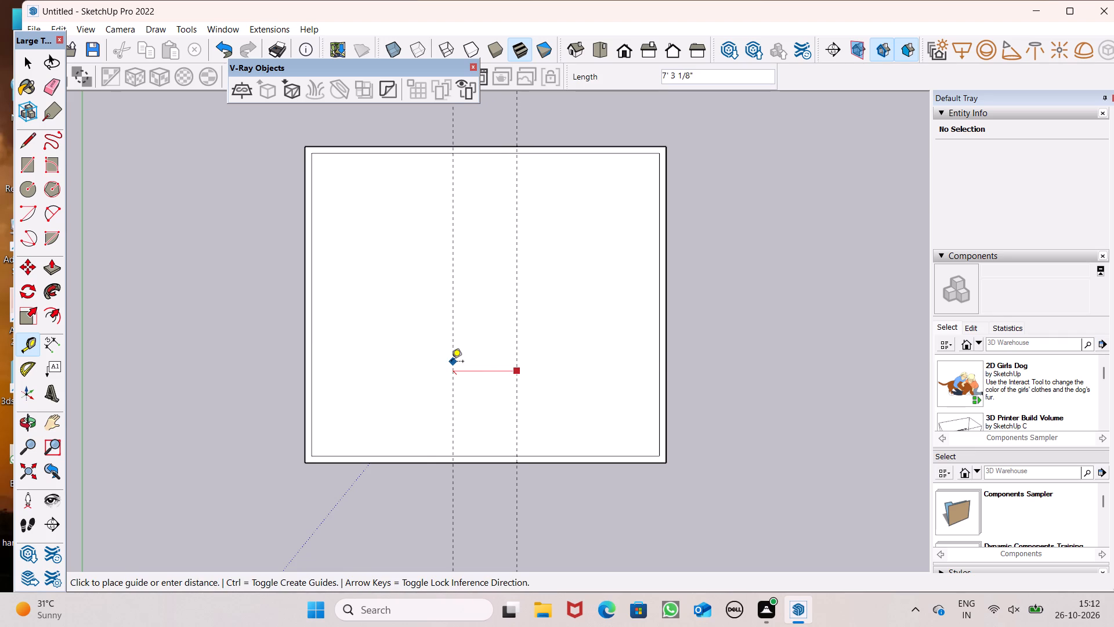
key(6)
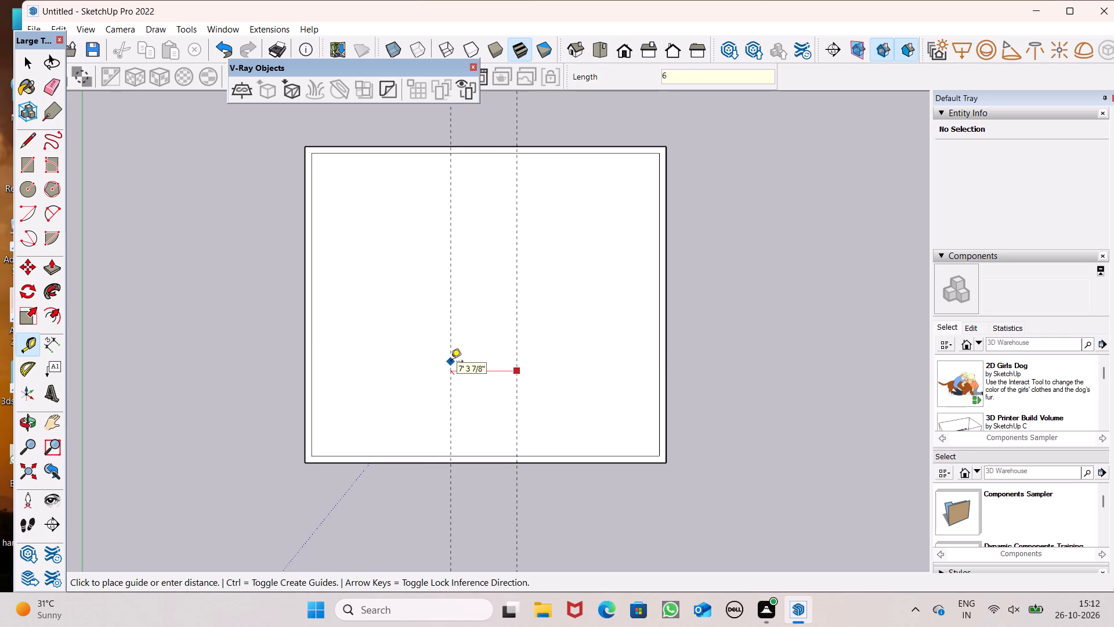
key(shift+quotedbl)
key(Return)
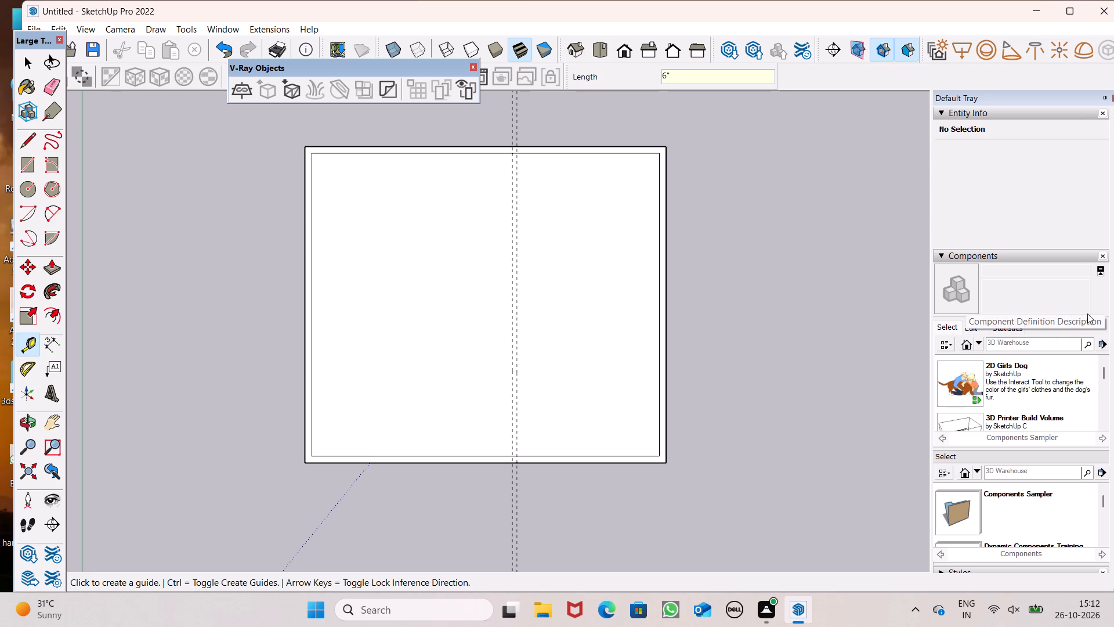
Place a vertical guide left of the first wall pair, plus a parallel guide 6" further left, marking a second interior wall.
scroll(1112, 336, up, 1)
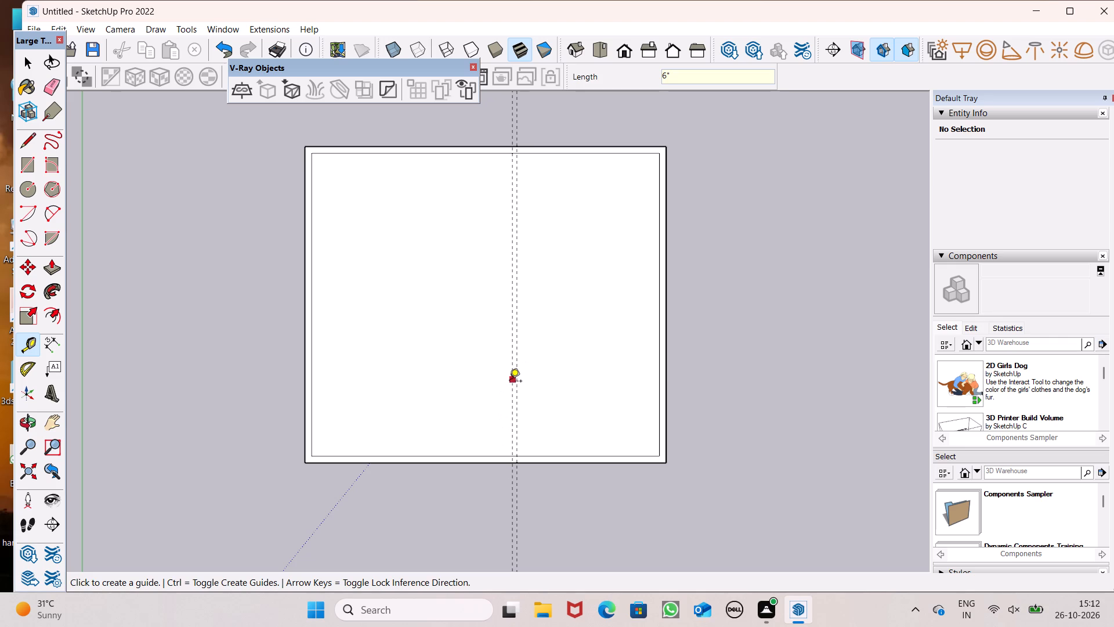
click(509, 382)
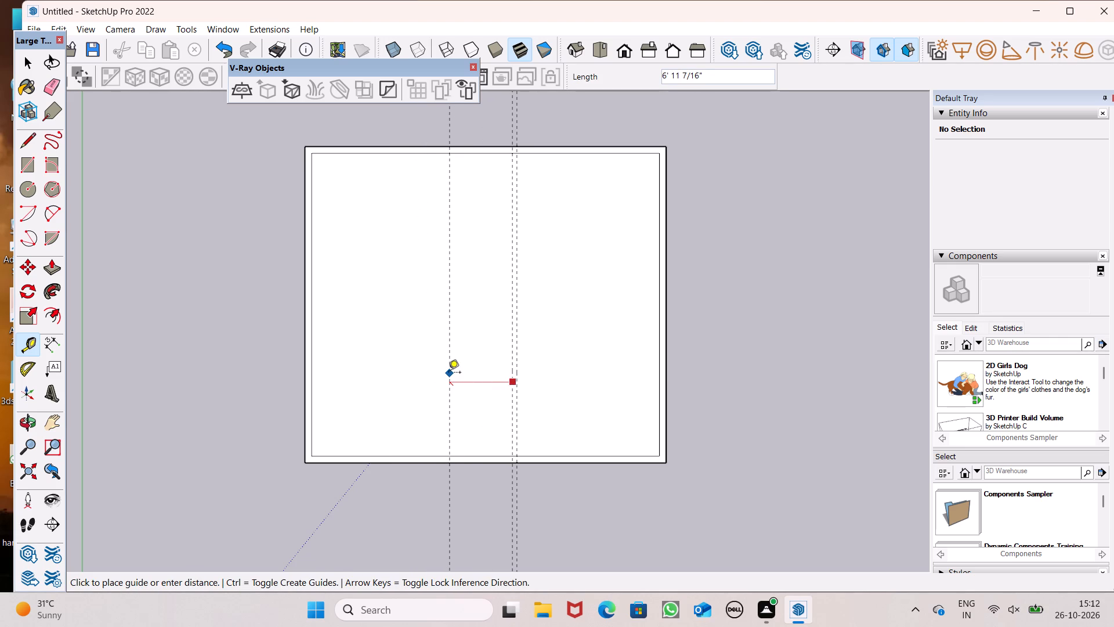
click(455, 372)
click(455, 368)
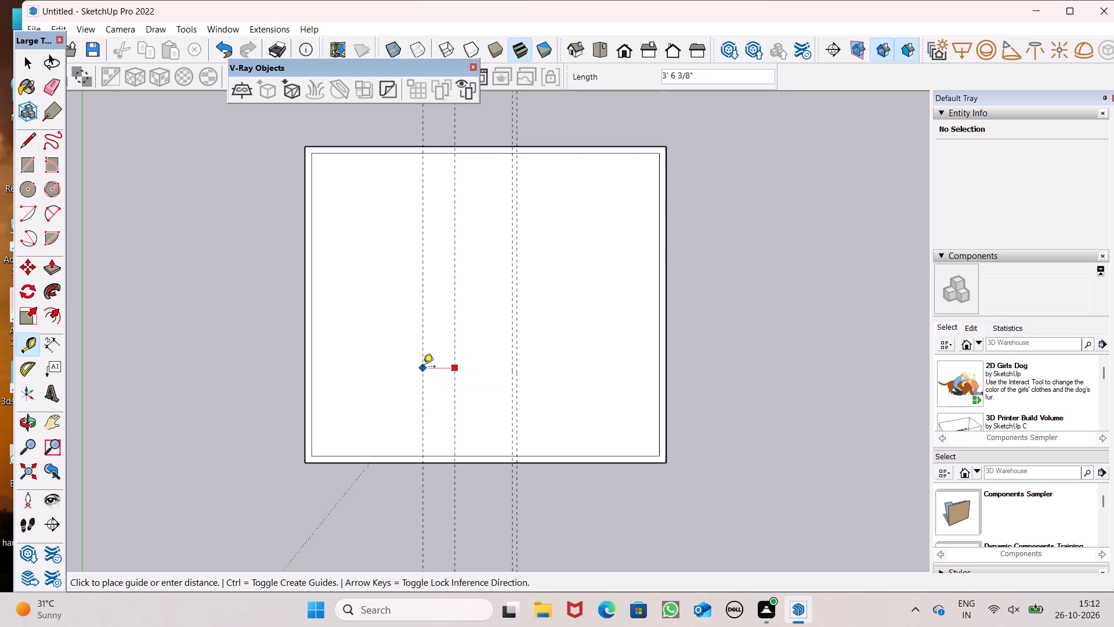
key(6)
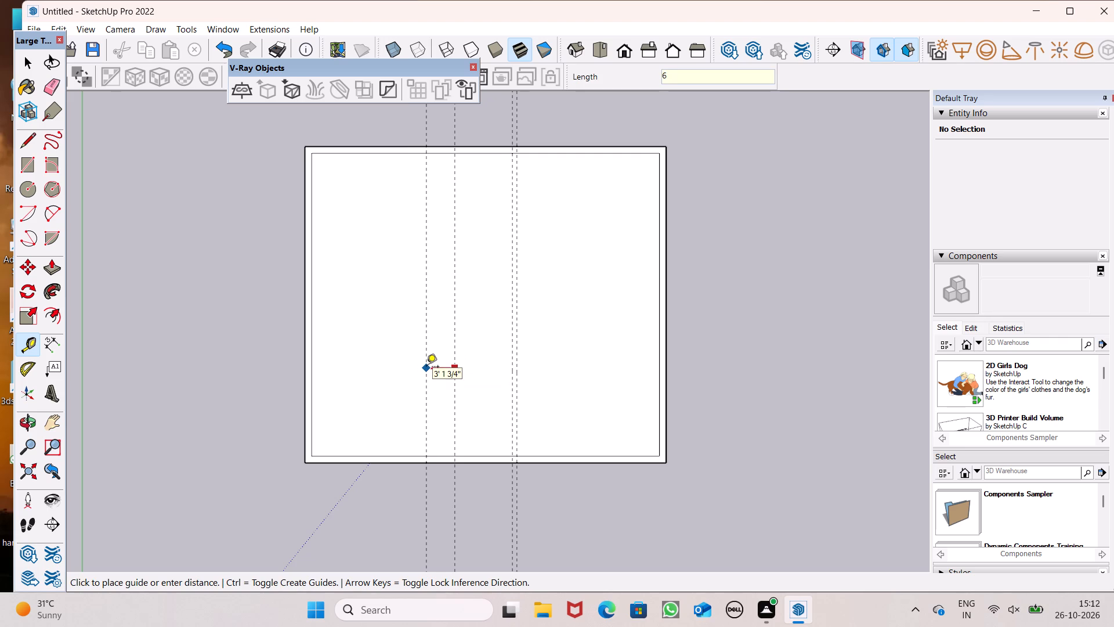
key(shift+quotedbl)
key(Return)
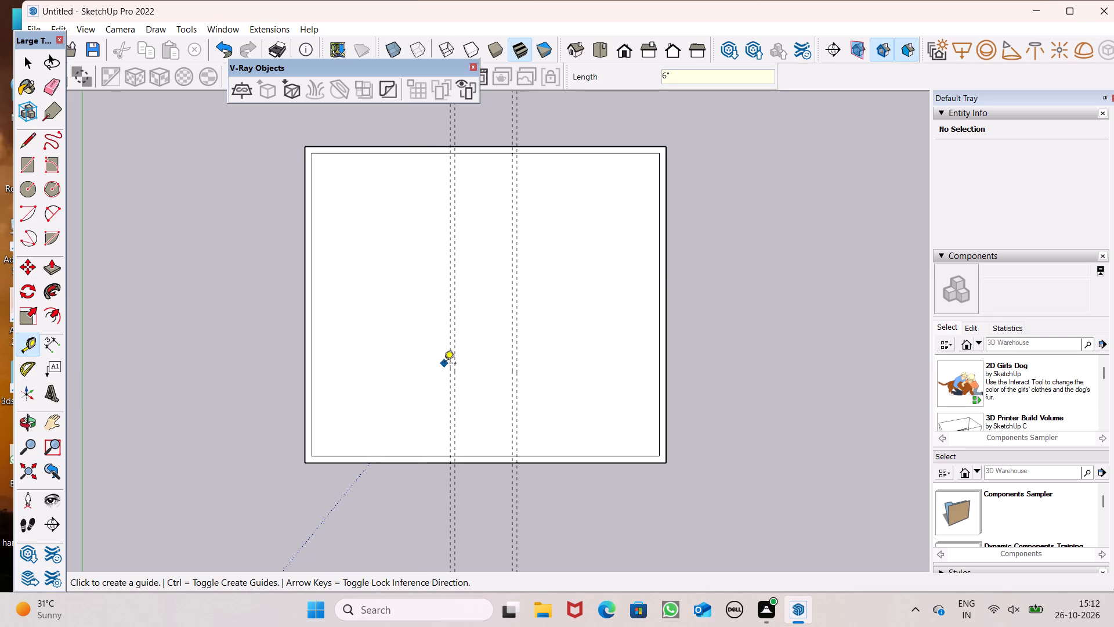
Place another parallel guide about 5' 10" to the left of the second wall pair's left guide.
click(447, 362)
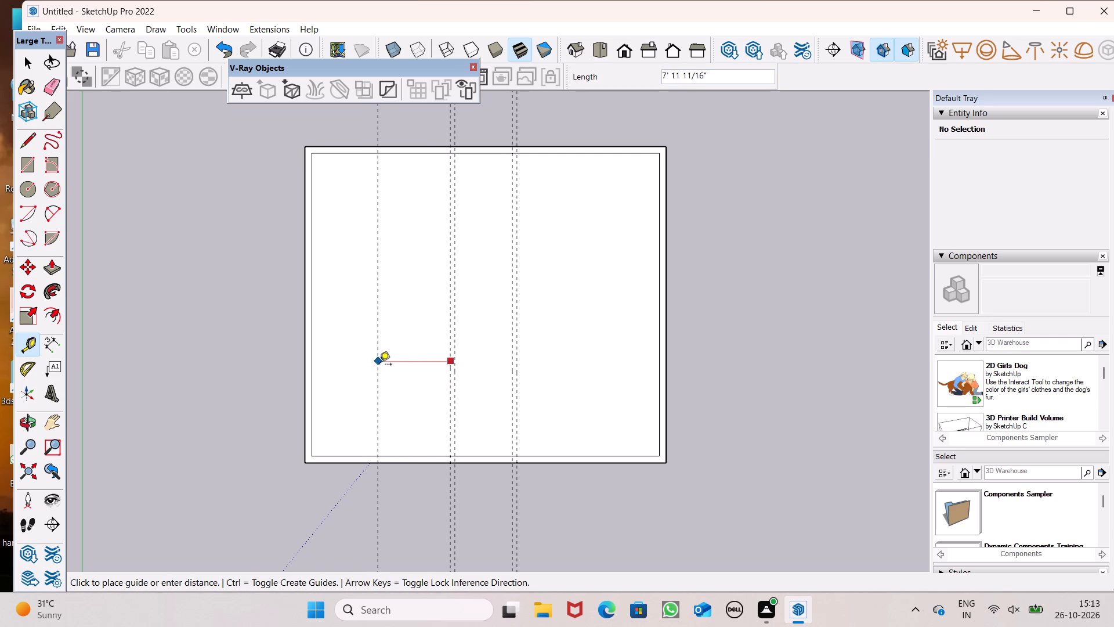
click(398, 355)
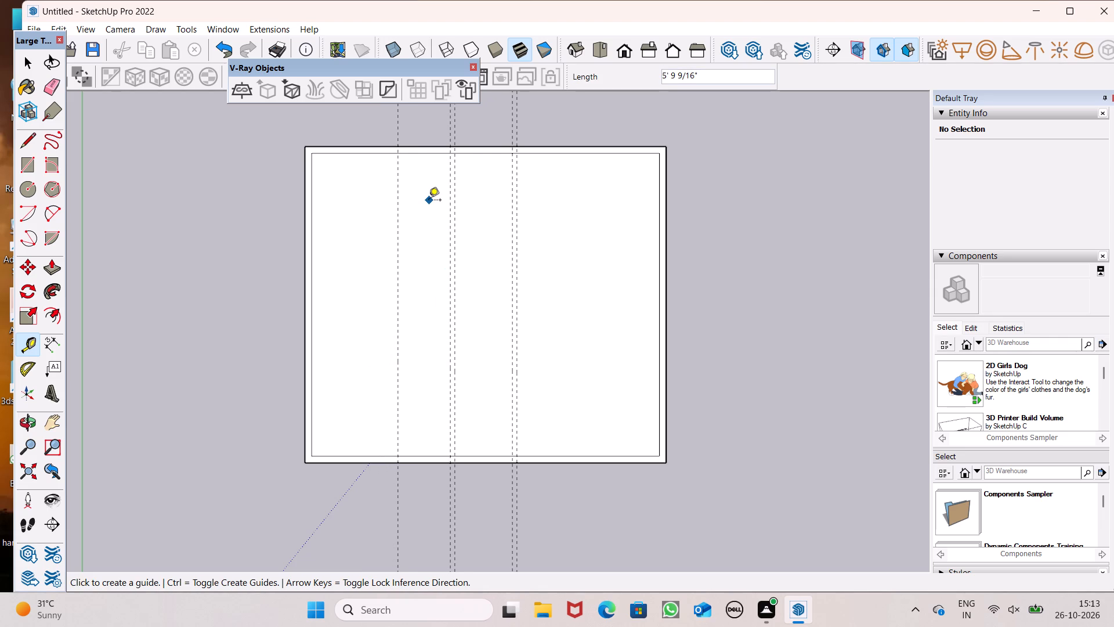
key(space)
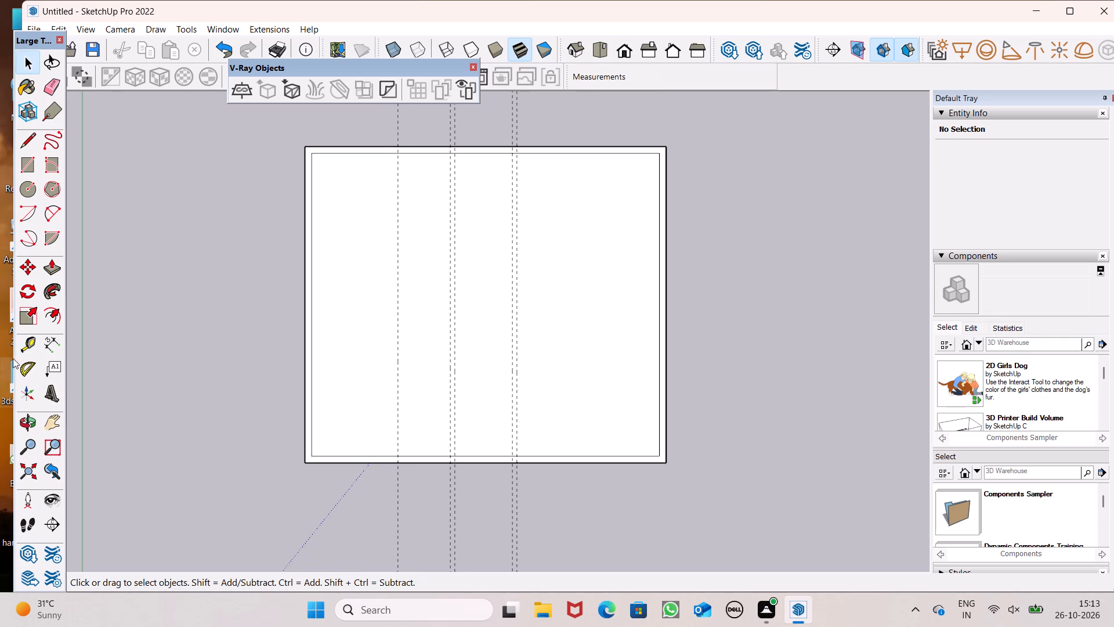
Place a horizontal Tape Measure guide parallel to the slab's bottom inner offset edge, about 12' 7" inward from it.
click(24, 348)
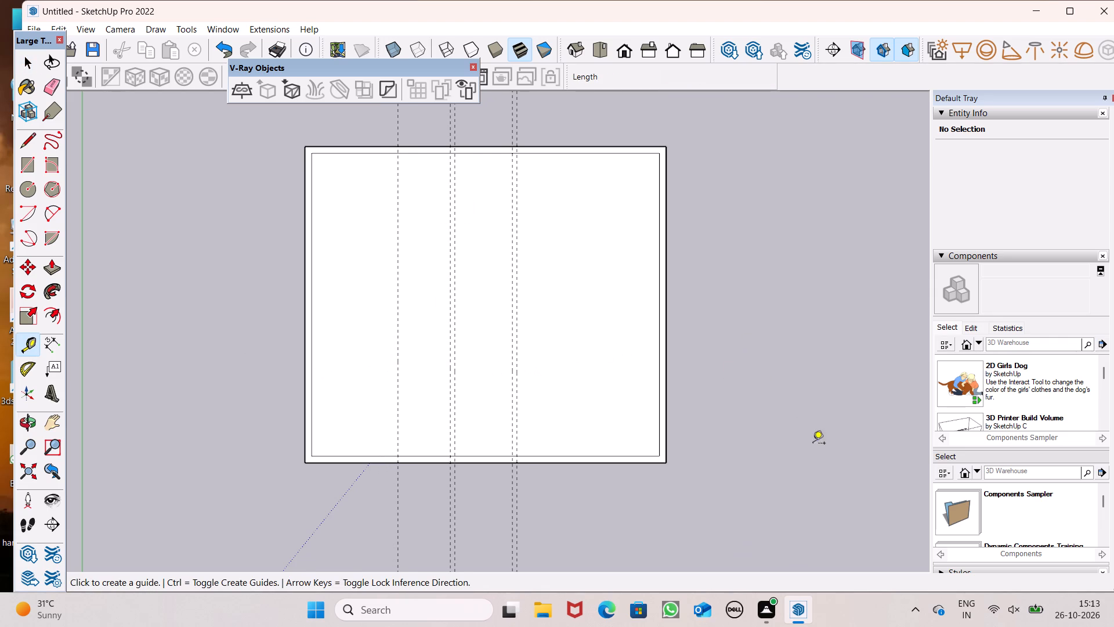
scroll(971, 447, up, 1)
scroll(898, 495, down, 1)
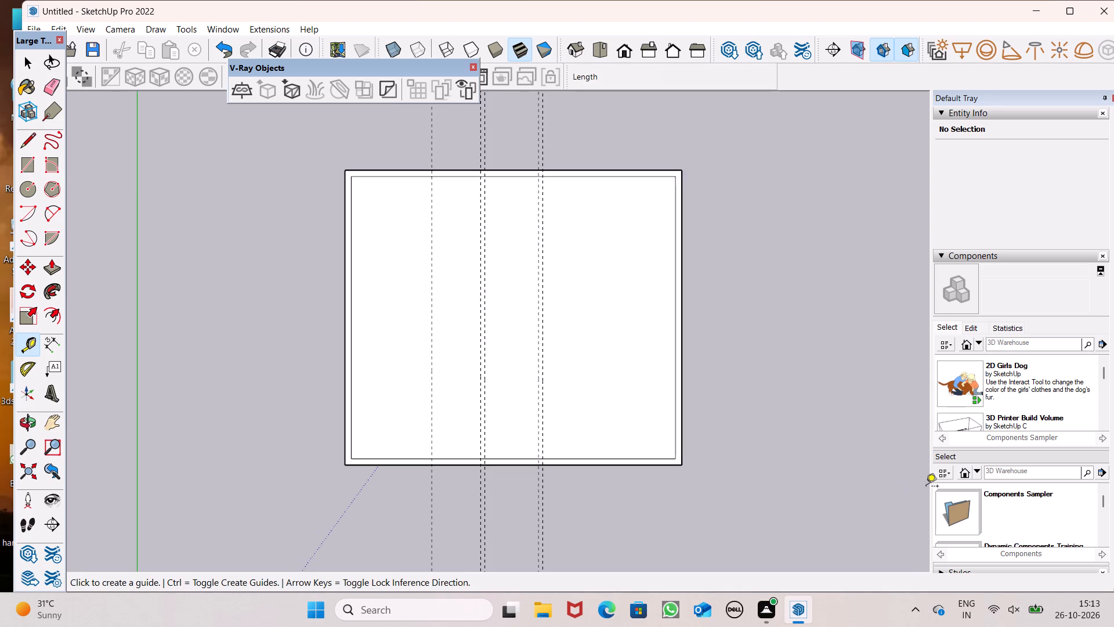
scroll(916, 492, down, 1)
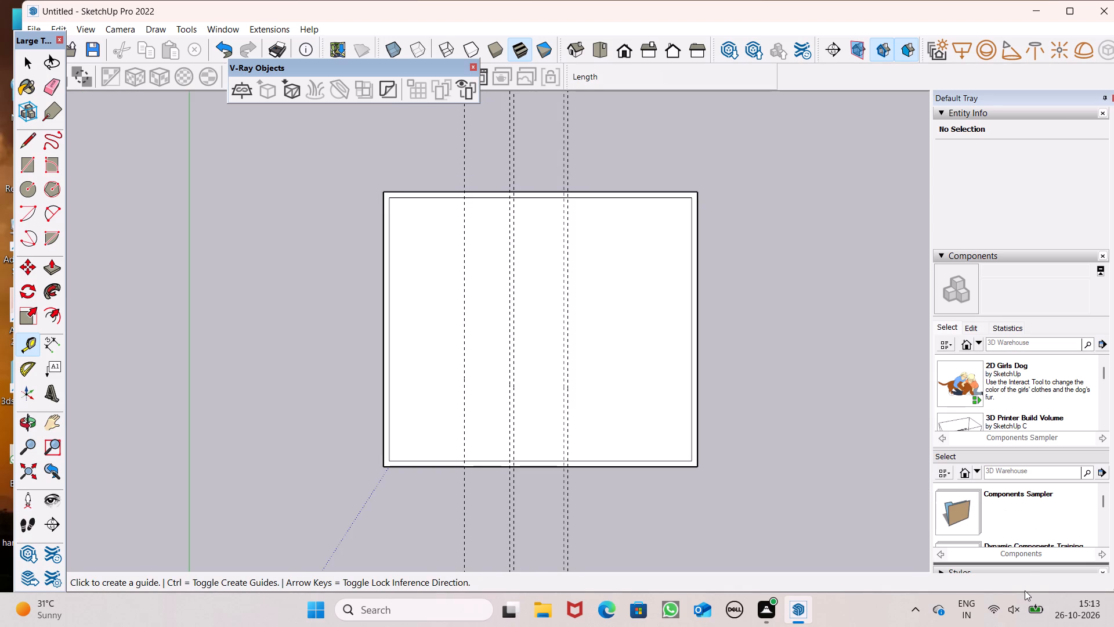
scroll(1028, 588, up, 1)
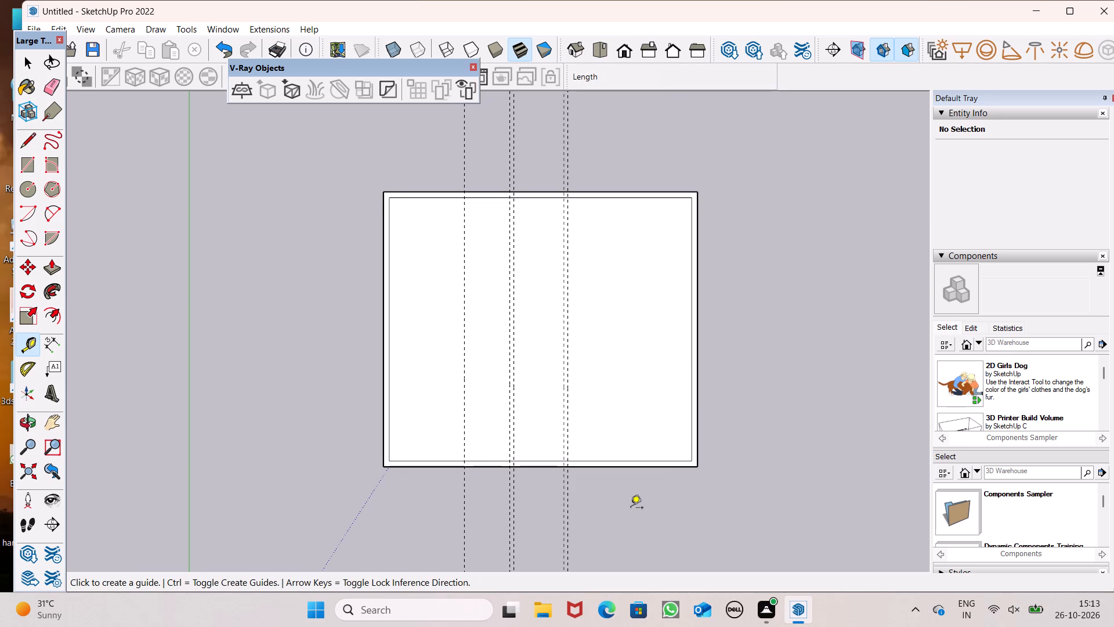
scroll(497, 403, down, 2)
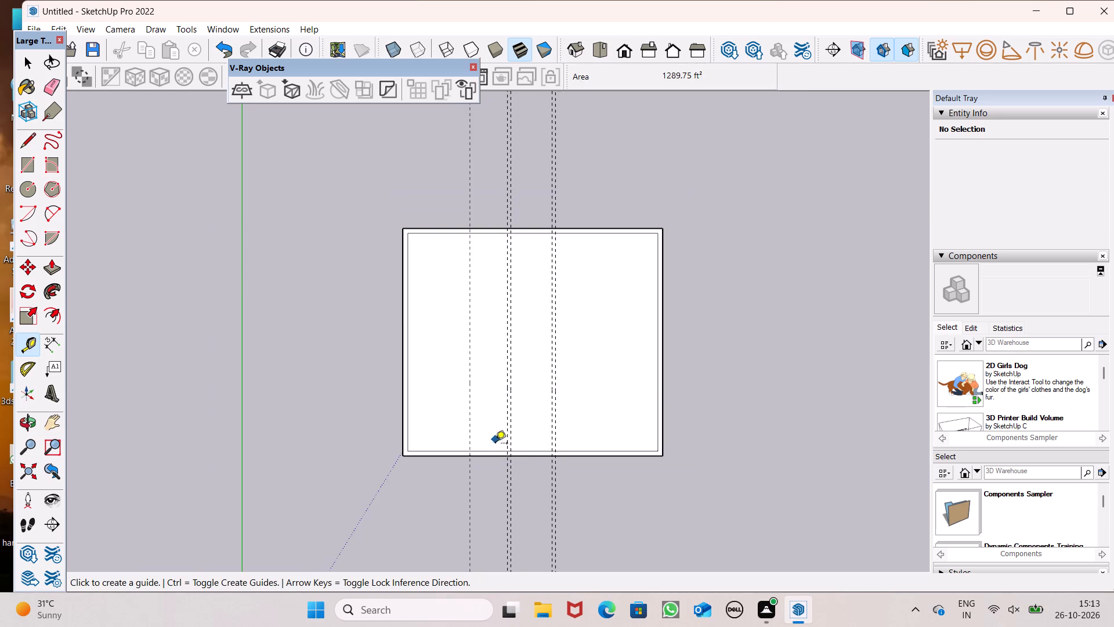
middle_drag(508, 456, 531, 464)
scroll(613, 456, up, 5)
scroll(471, 429, down, 1)
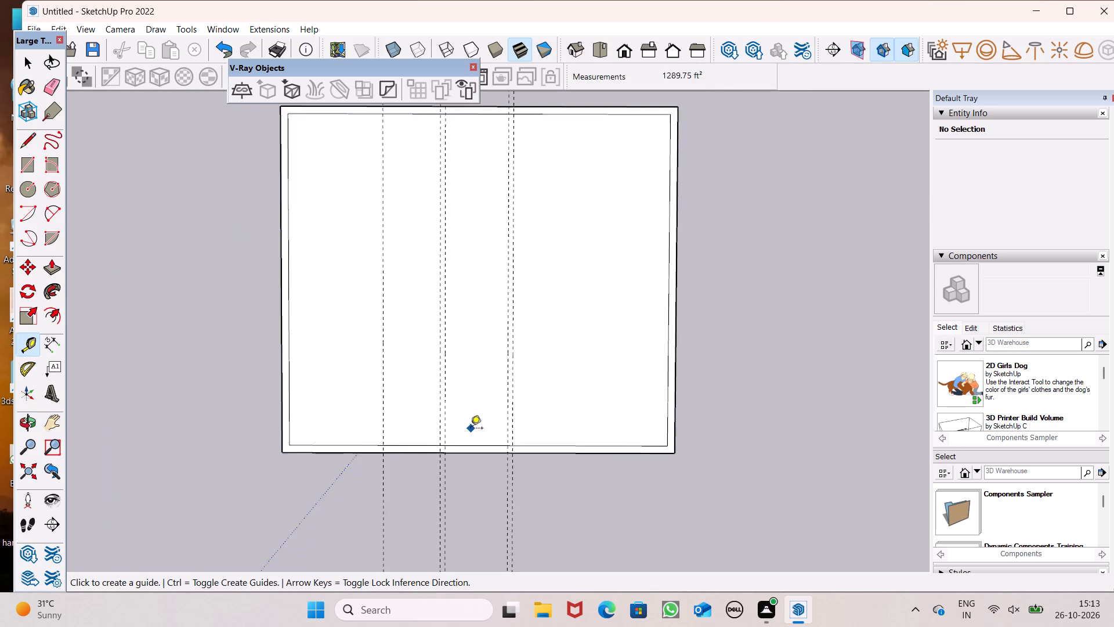
scroll(471, 429, down, 1)
scroll(589, 323, up, 3)
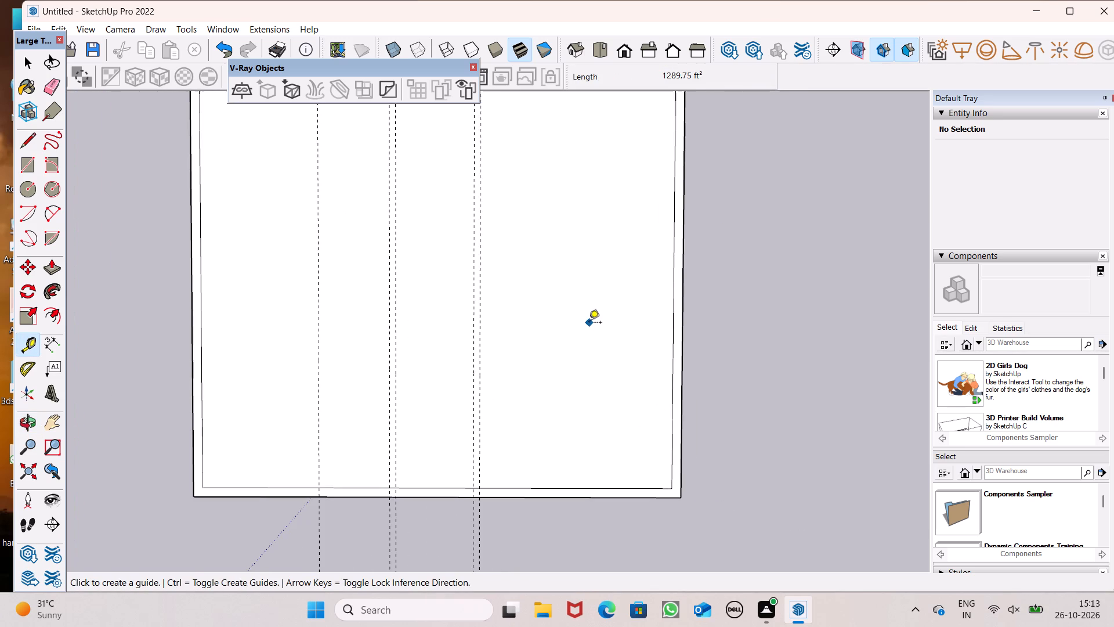
click(522, 489)
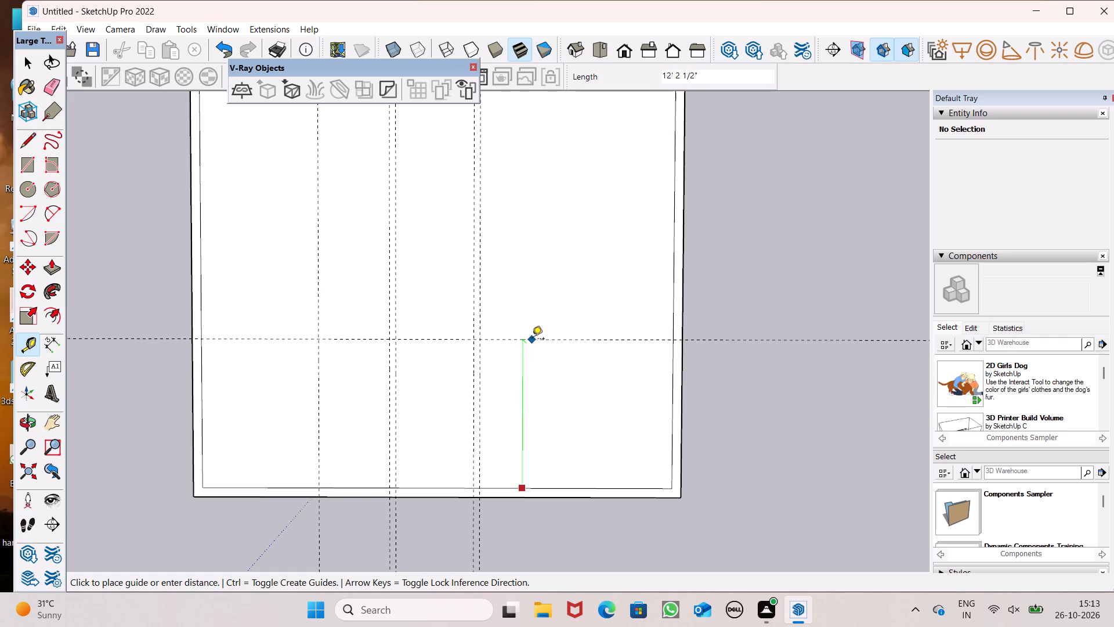
click(543, 335)
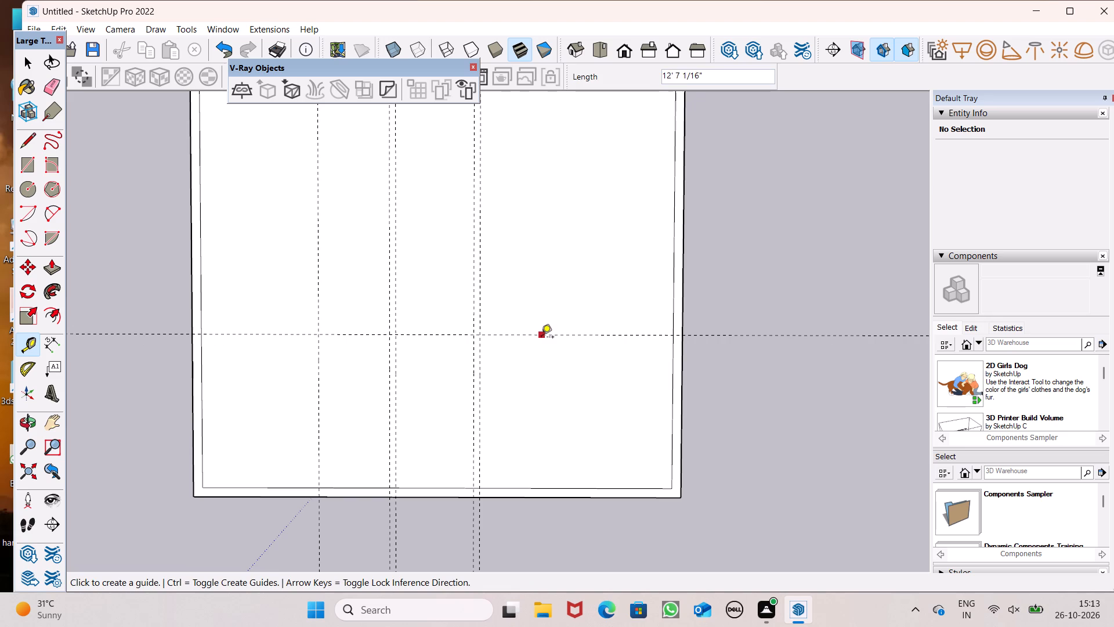
Place a parallel guide 6" above the horizontal guide to mark the cross wall's thickness.
click(541, 338)
key(6)
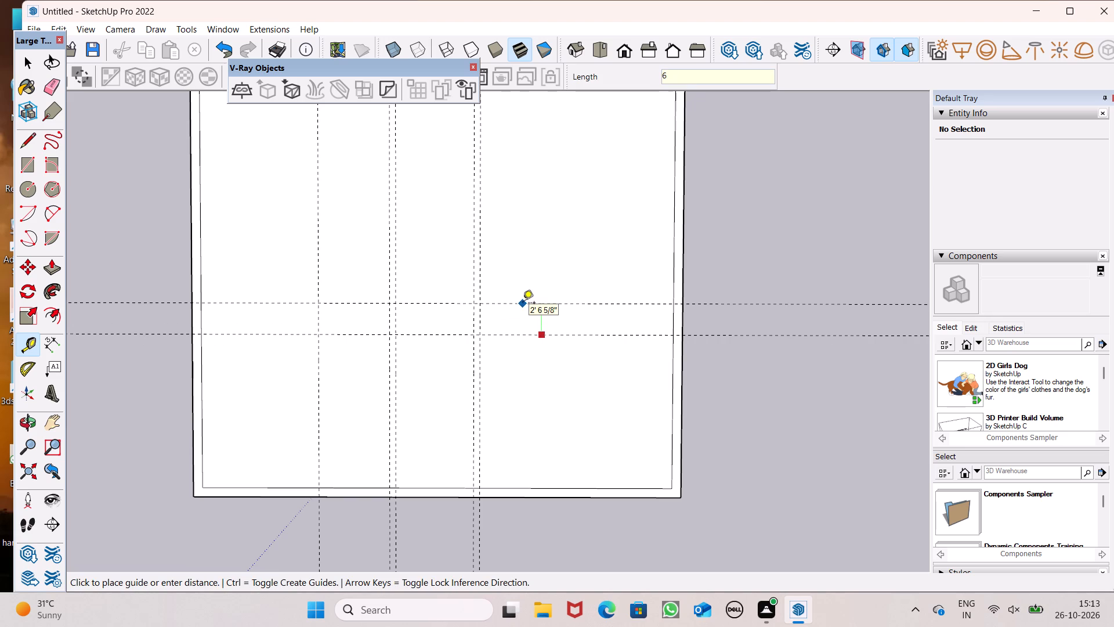
key(shift+quotedbl)
key(Return)
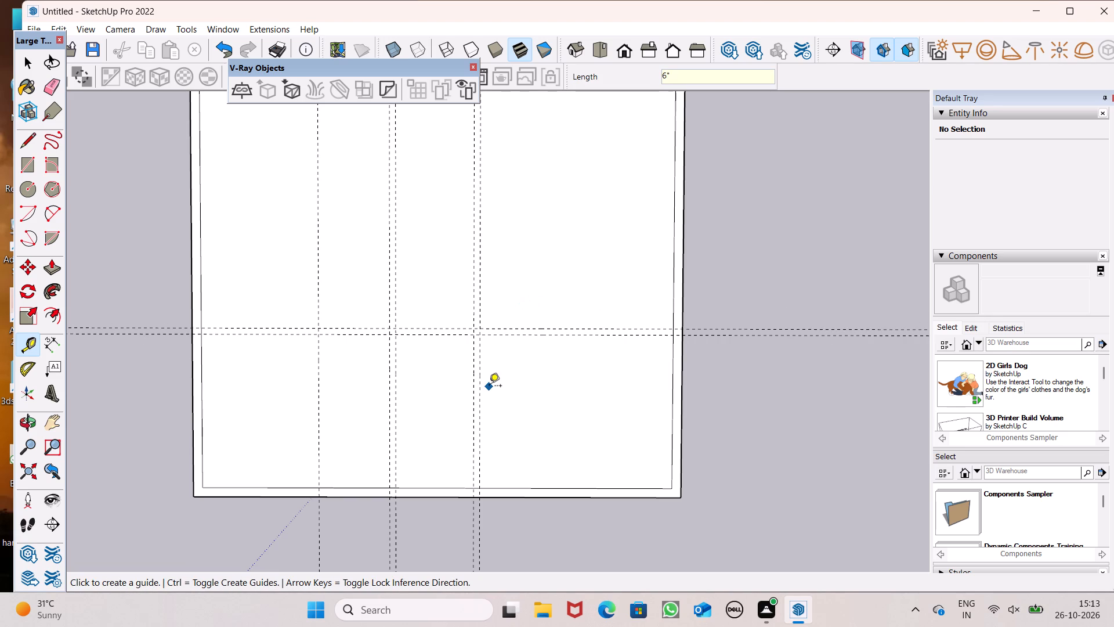
Place a horizontal guide about 3' 9" below the lower guide of the cross wall pair.
scroll(471, 370, up, 3)
click(450, 329)
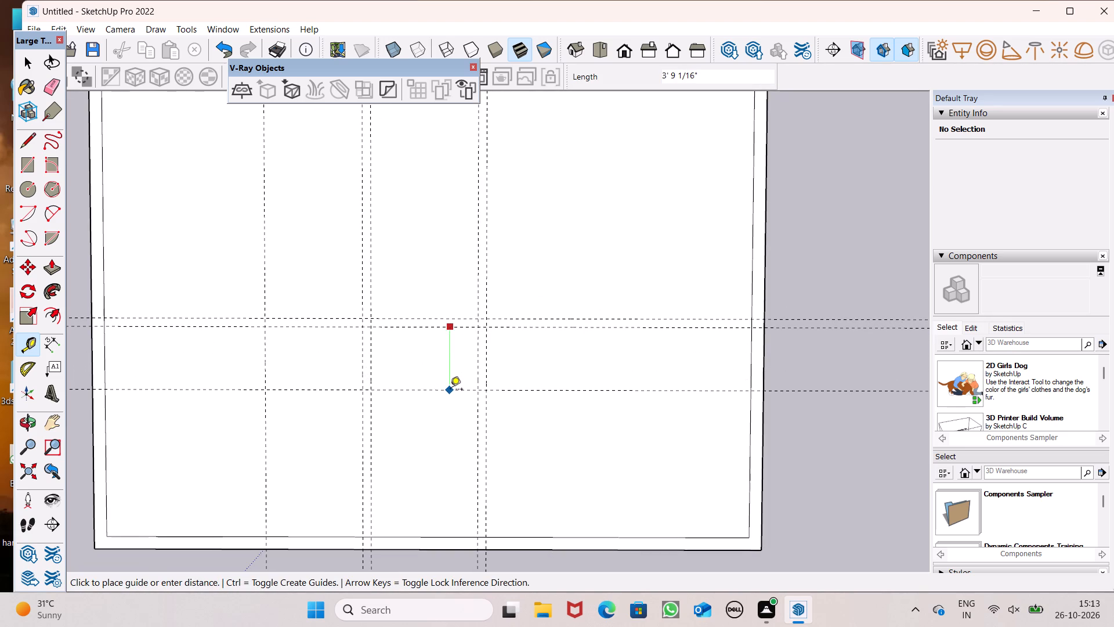
click(446, 390)
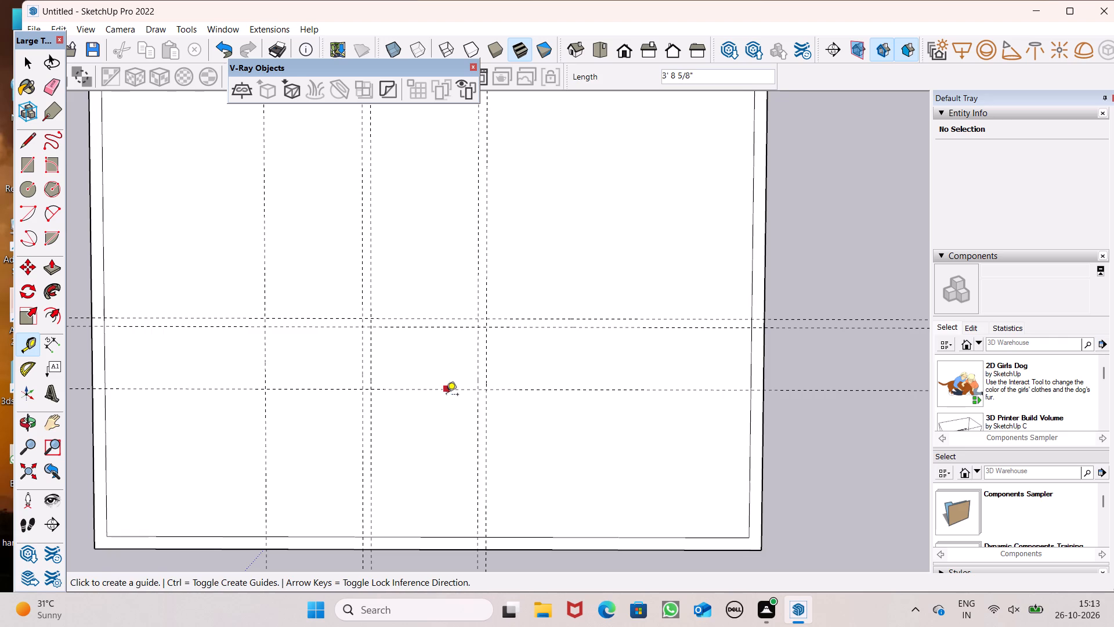
Place a parallel guide 6" below the lowest horizontal guide to mark the second cross wall's thickness.
click(447, 390)
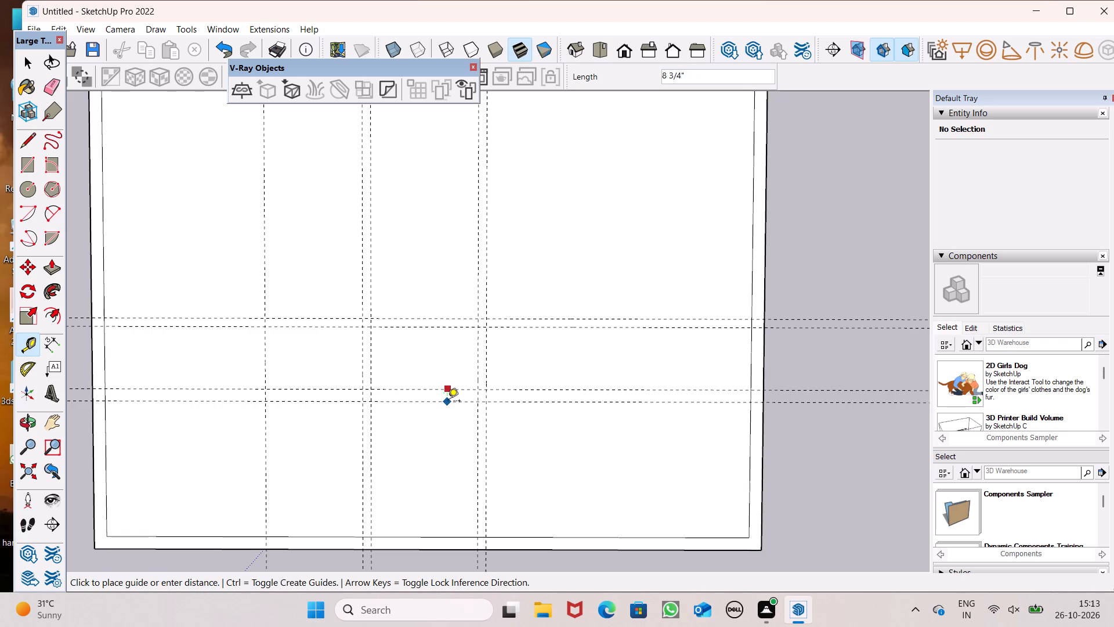
key(6)
key(shift+quotedbl)
key(Return)
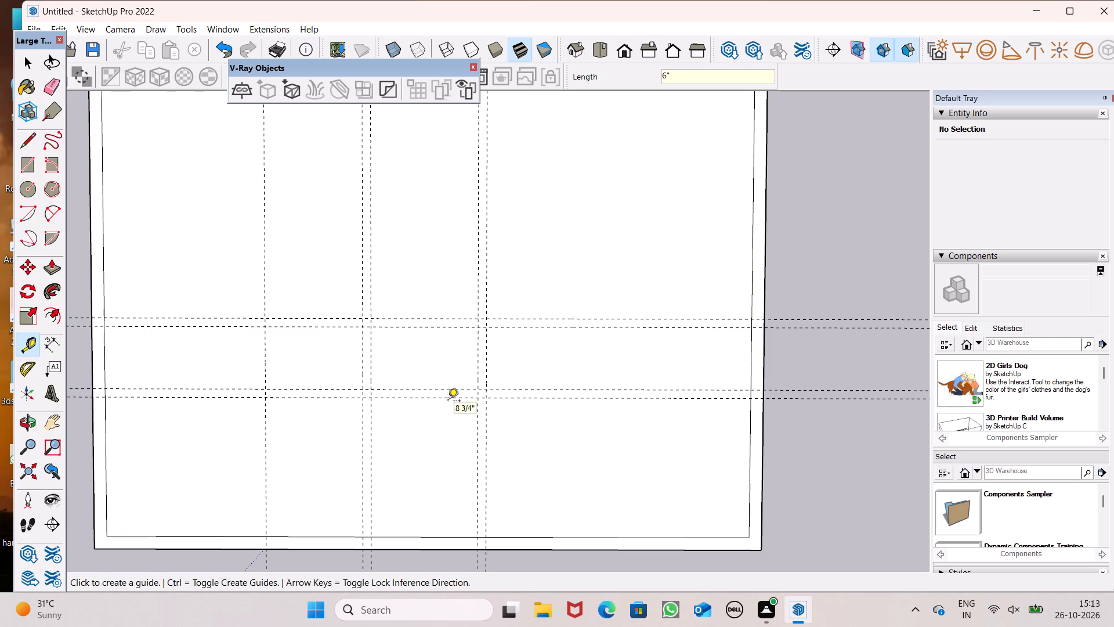
key(space)
Draw a rectangle about 16' 3" by 6" along the upper horizontal guide pair, from the rightmost vertical pair to the slab's right inner edge.
scroll(291, 229, down, 7)
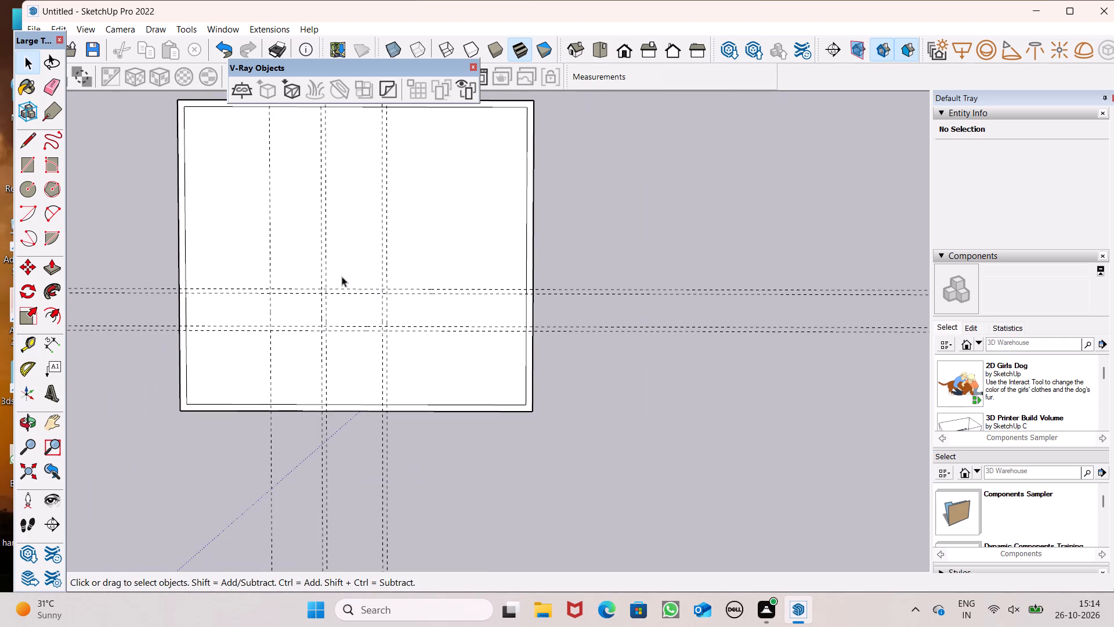
scroll(333, 258, up, 1)
click(27, 161)
scroll(464, 326, up, 6)
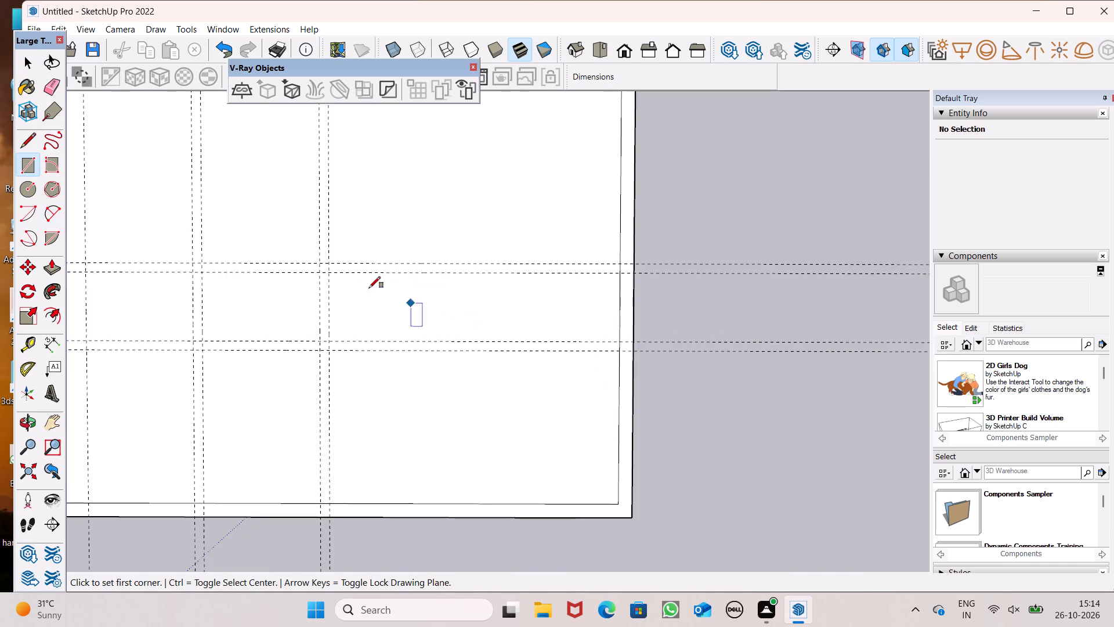
scroll(342, 259, up, 11)
click(288, 266)
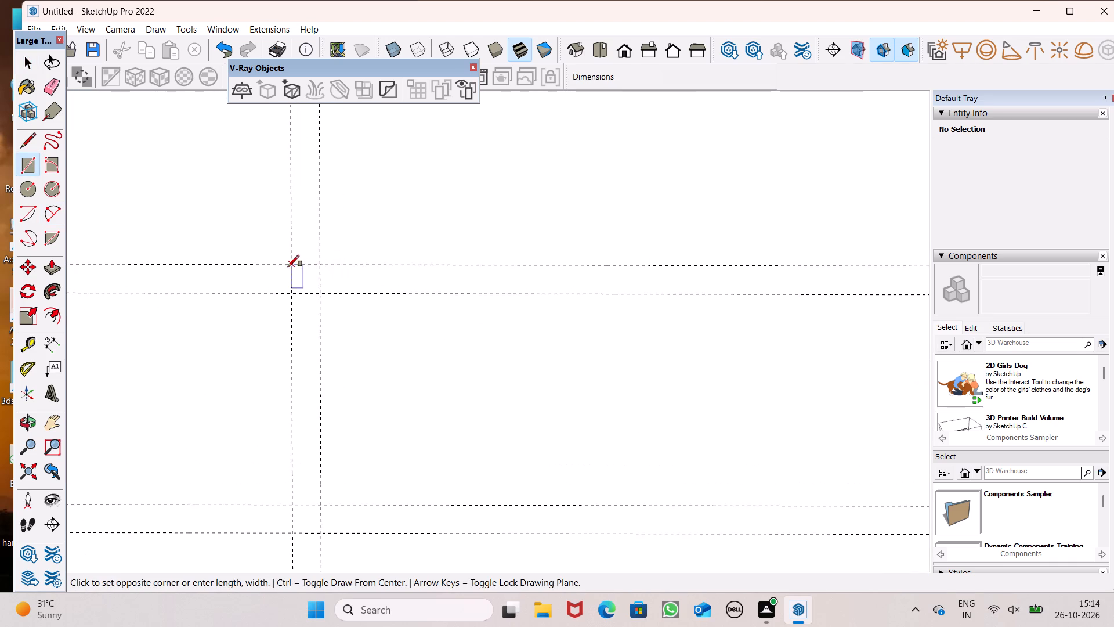
scroll(314, 311, down, 7)
scroll(799, 307, up, 4)
click(783, 311)
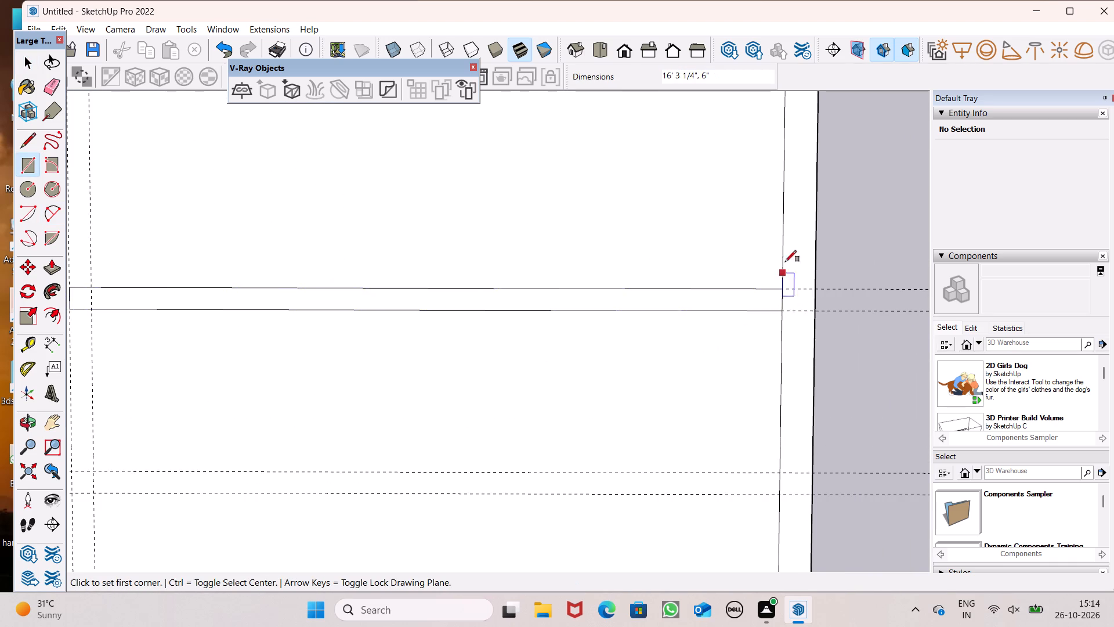
Draw a 6" thick wall rectangle along the lower horizontal guide pair, spanning between the outer guides of the two vertical pairs.
scroll(795, 219, down, 5)
scroll(401, 415, up, 4)
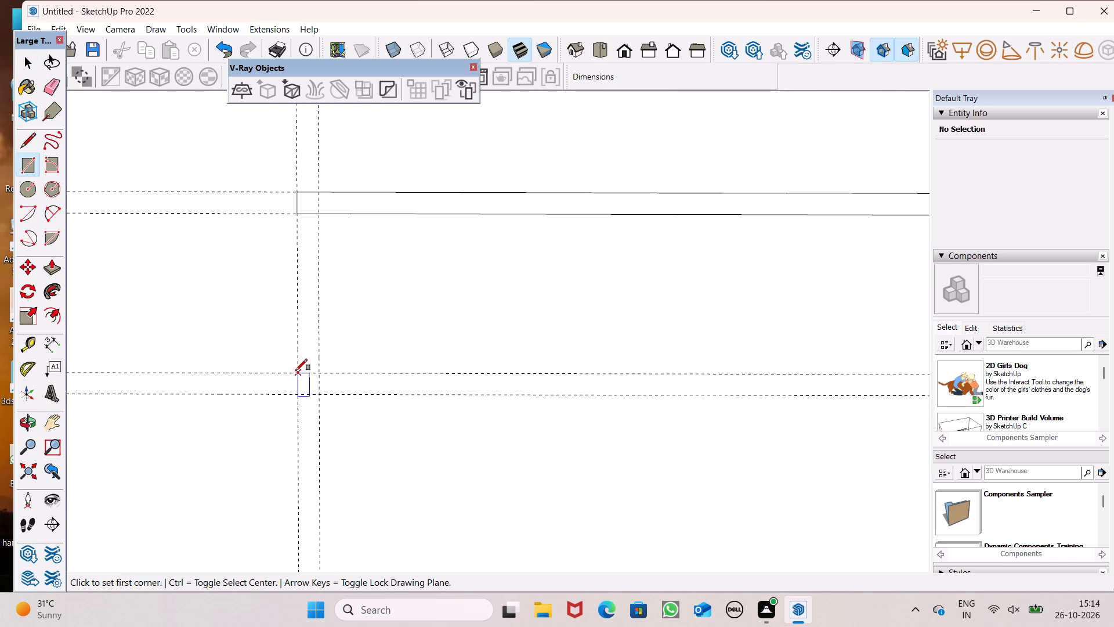
scroll(417, 376, down, 3)
scroll(272, 347, up, 1)
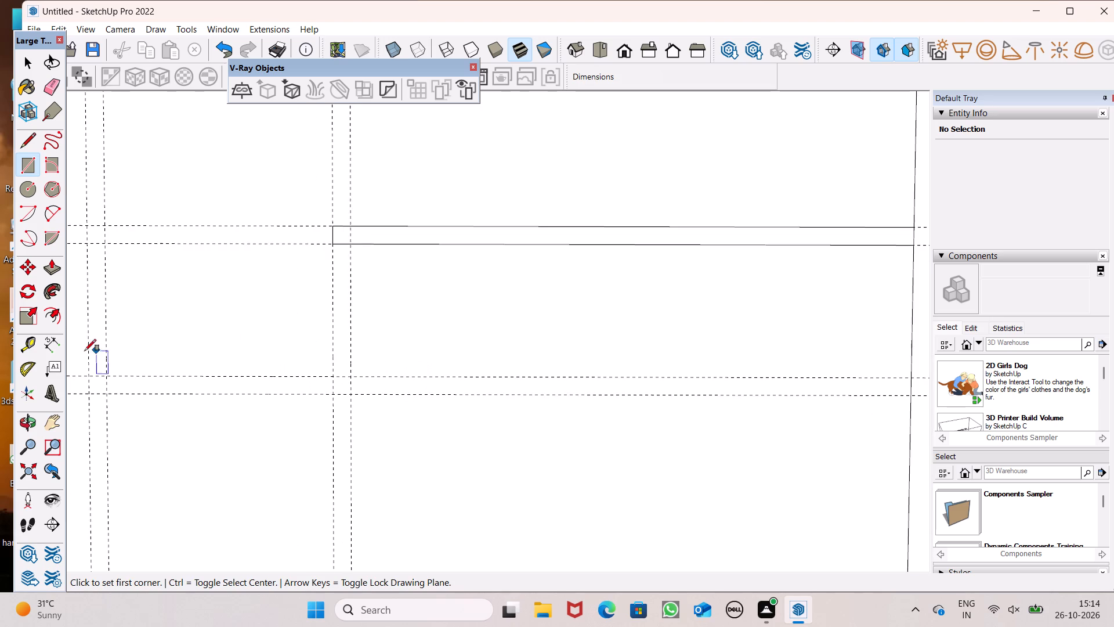
scroll(89, 352, up, 4)
click(86, 384)
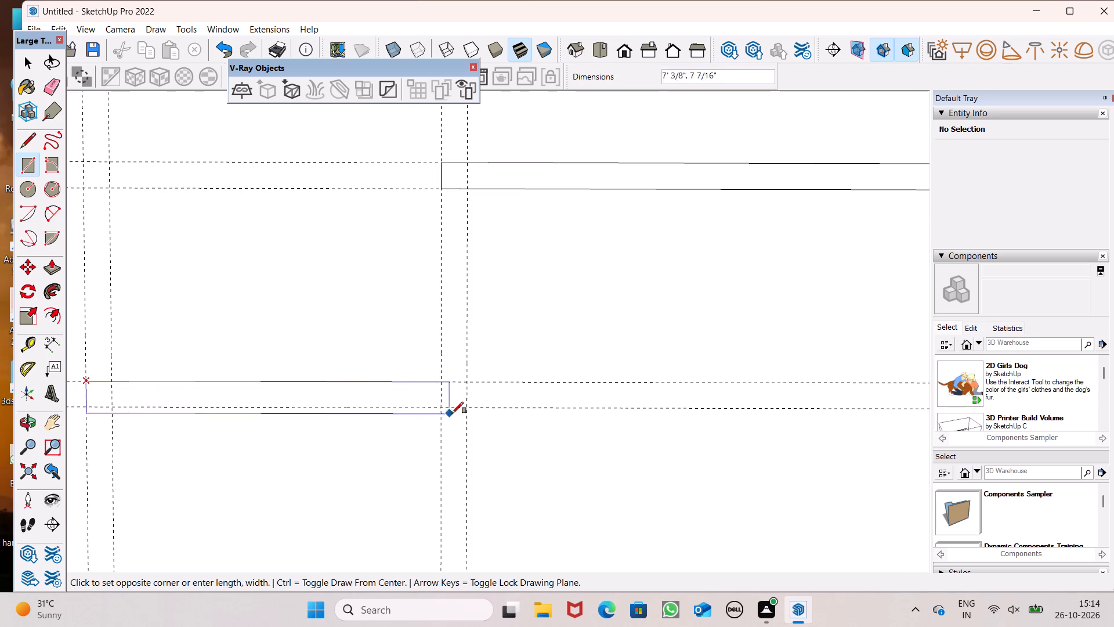
click(463, 404)
Draw a 6" wide wall rectangle along the rightmost vertical guide pair, from the slab's top inner edge to its bottom inner edge.
scroll(512, 307, down, 8)
scroll(517, 431, down, 6)
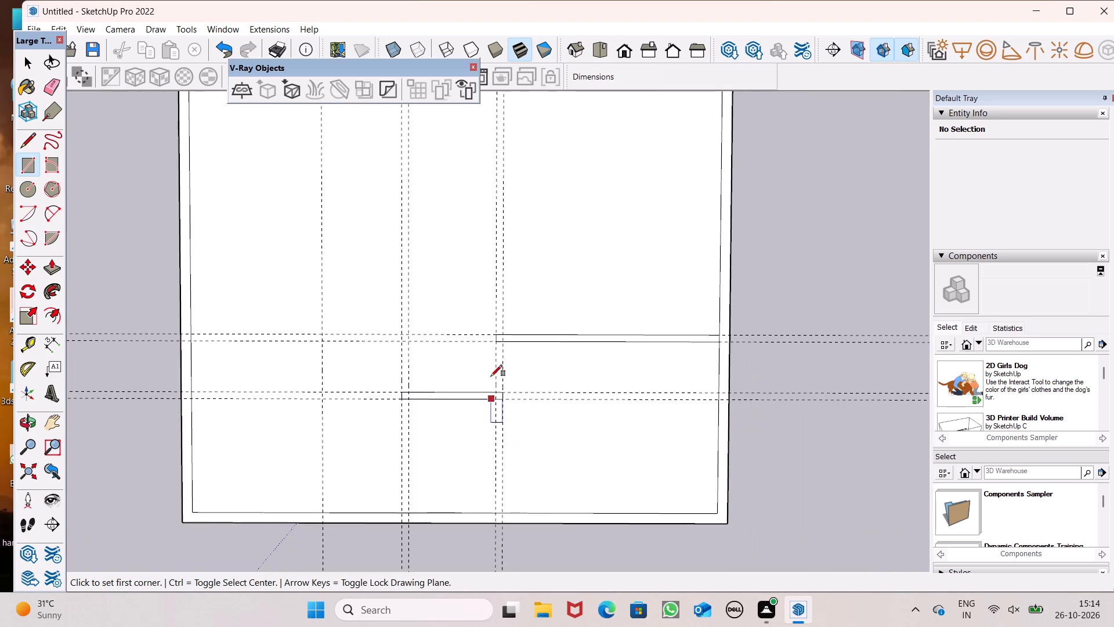
scroll(523, 223, down, 5)
scroll(541, 150, up, 5)
scroll(460, 128, up, 6)
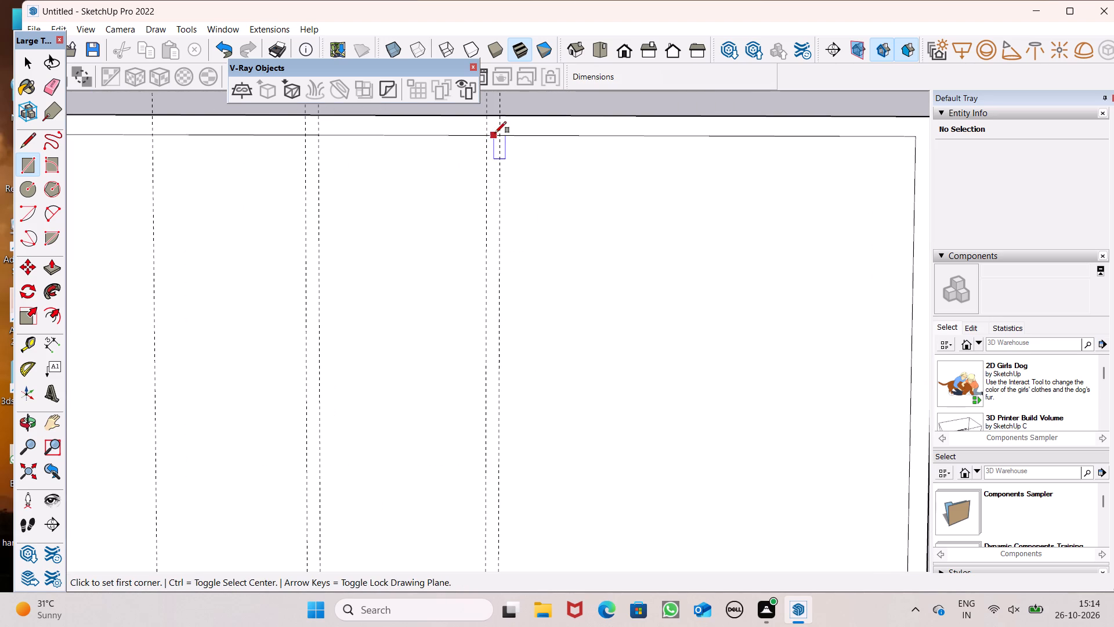
click(487, 139)
scroll(536, 170, down, 12)
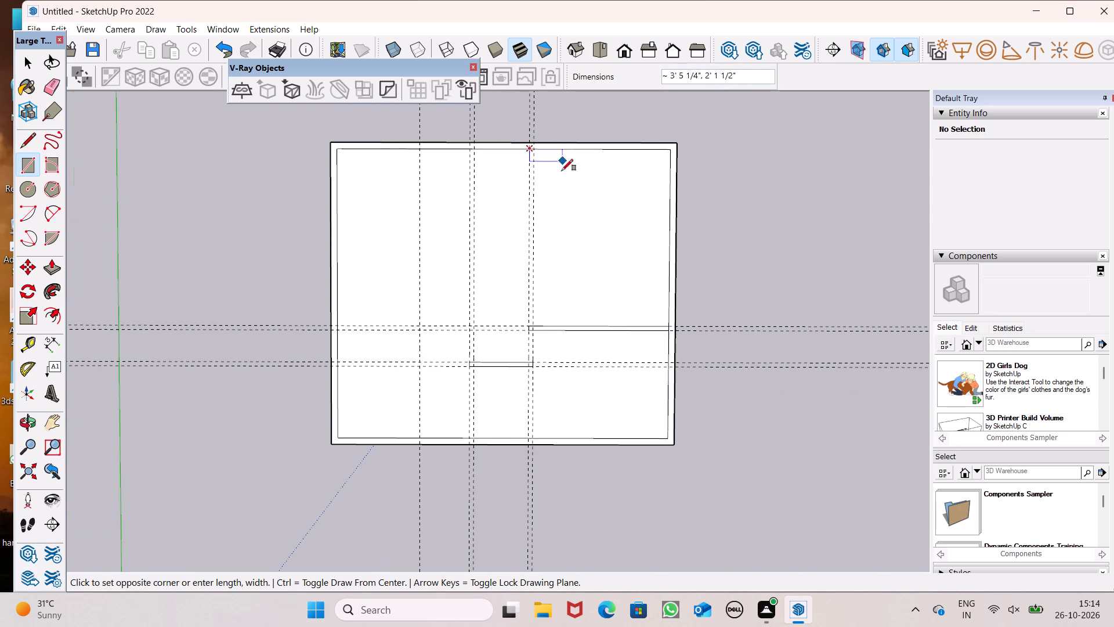
scroll(527, 462, up, 14)
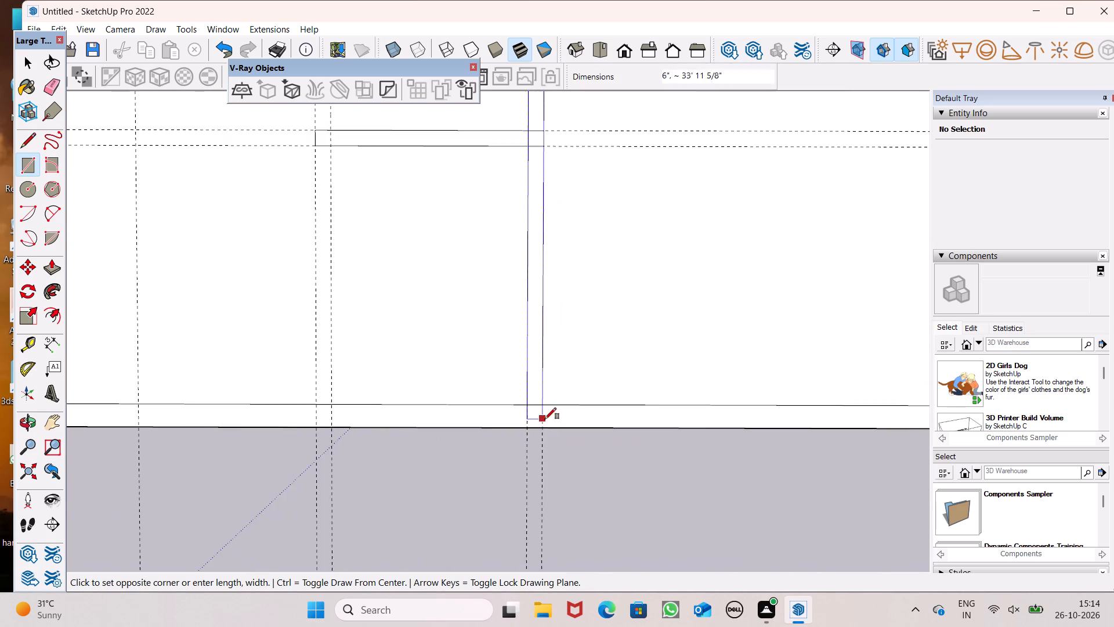
scroll(545, 419, up, 4)
click(544, 396)
Draw a 6" wide wall rectangle along the other vertical guide pair, from the top inner edge to a little below the lower cross wall.
scroll(672, 419, down, 9)
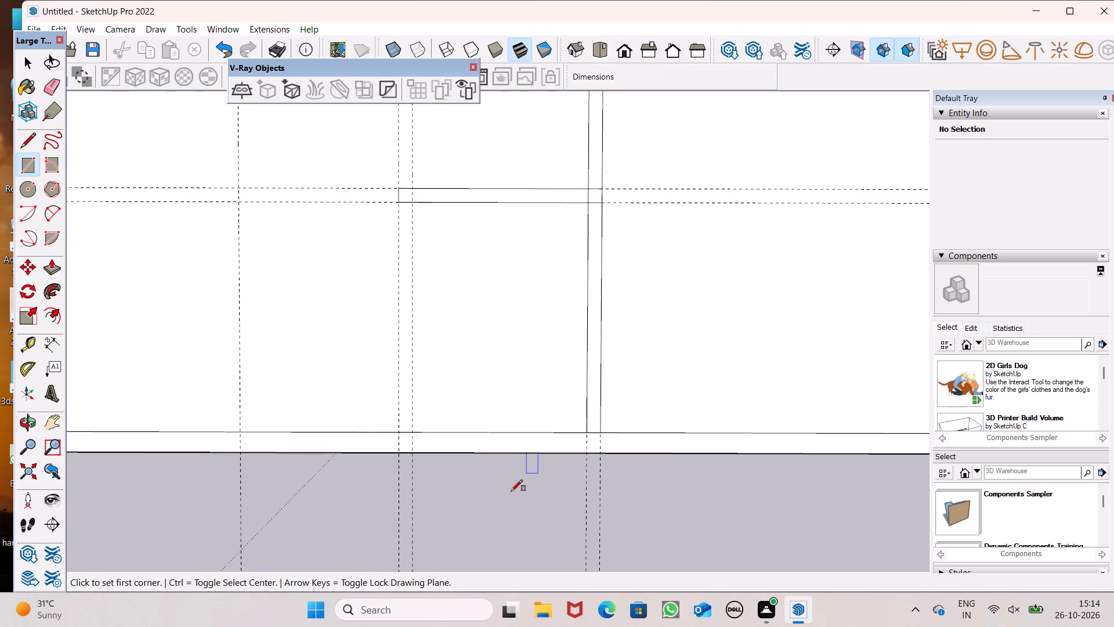
scroll(511, 491, down, 5)
scroll(473, 519, down, 6)
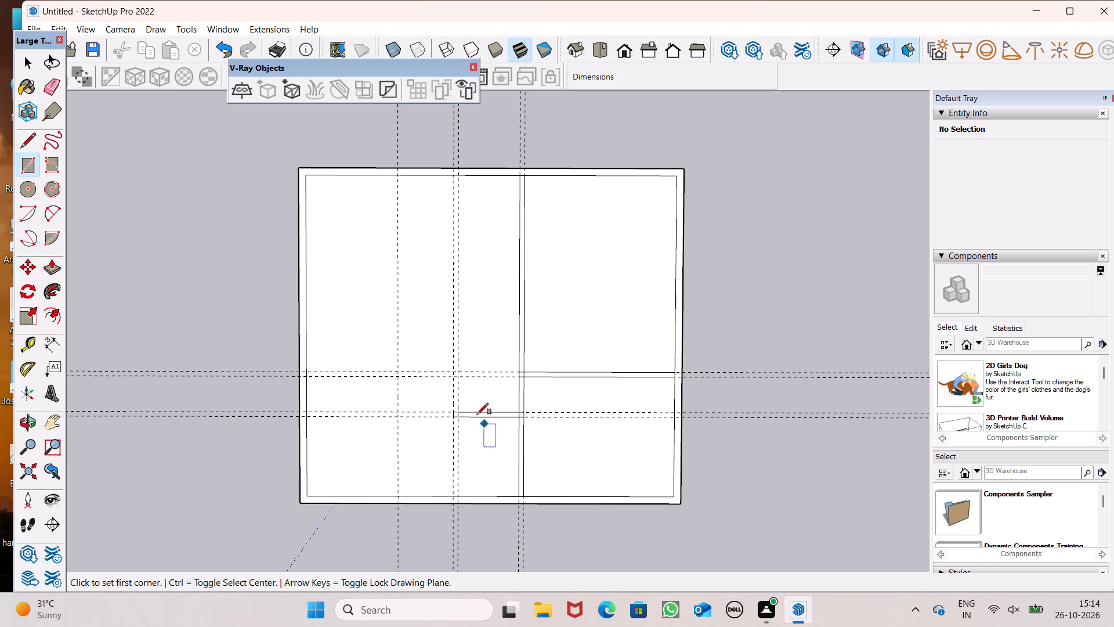
scroll(452, 176, up, 7)
click(453, 175)
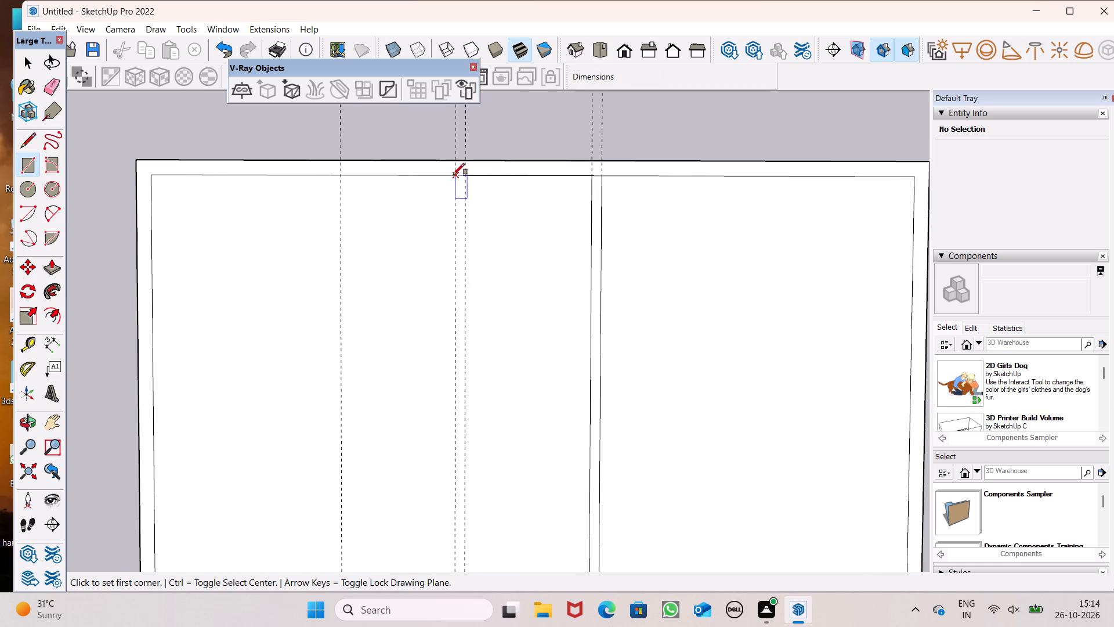
scroll(468, 257, down, 7)
scroll(466, 285, up, 1)
scroll(475, 323, down, 4)
scroll(458, 506, up, 5)
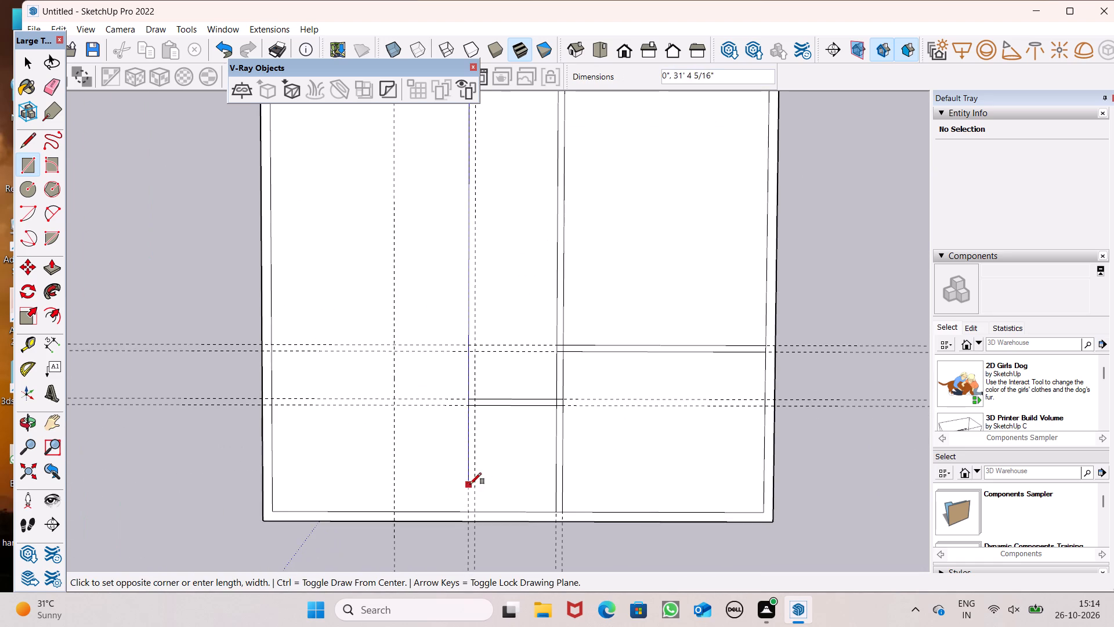
scroll(470, 482, up, 1)
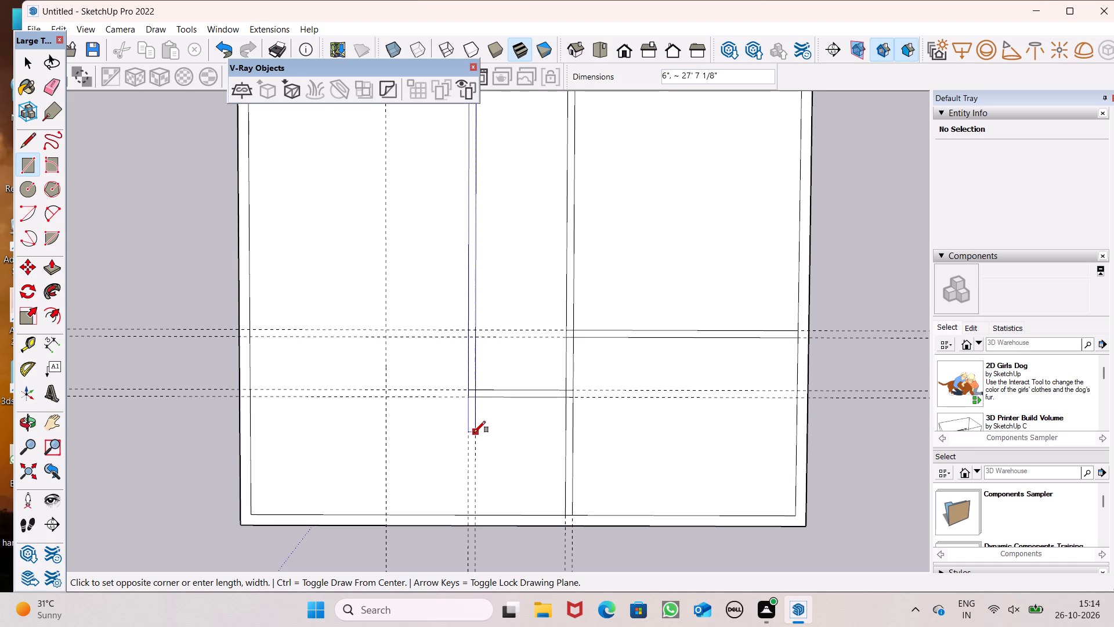
click(472, 446)
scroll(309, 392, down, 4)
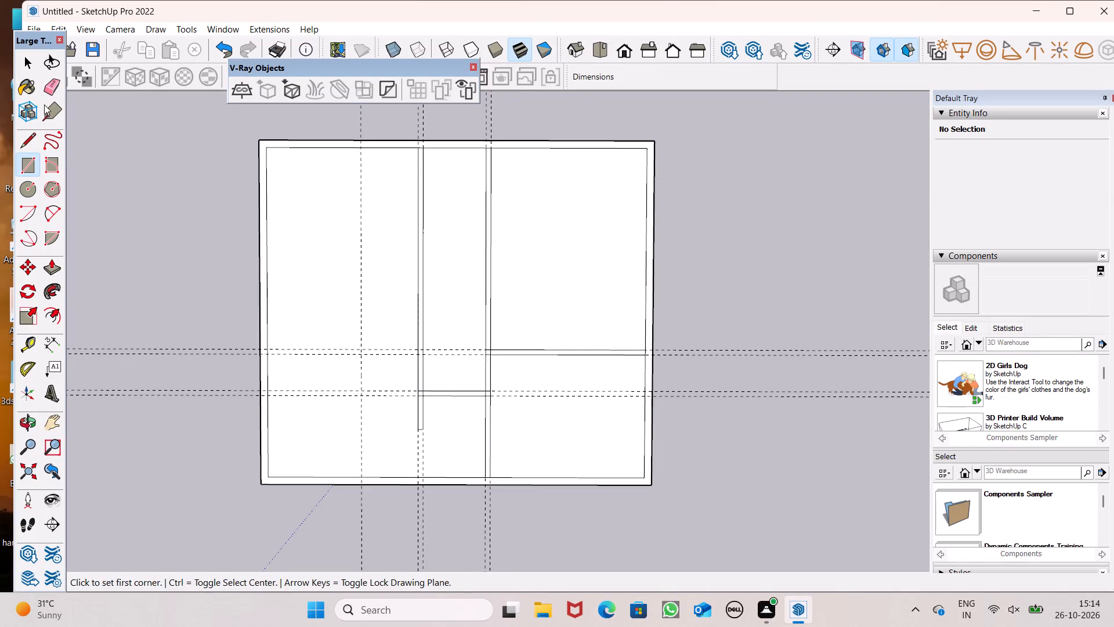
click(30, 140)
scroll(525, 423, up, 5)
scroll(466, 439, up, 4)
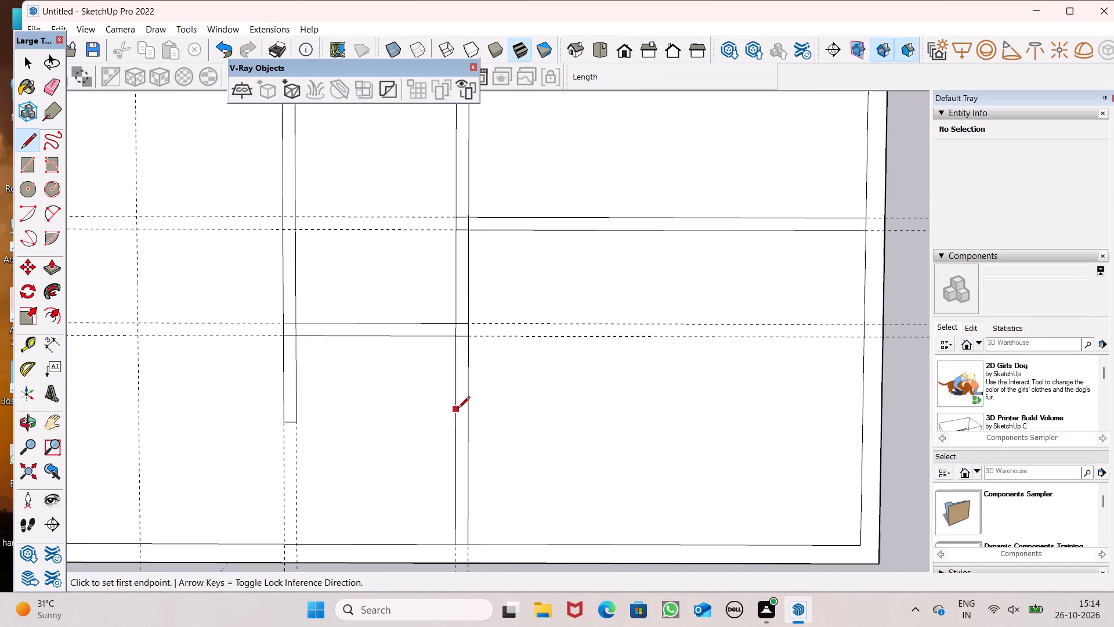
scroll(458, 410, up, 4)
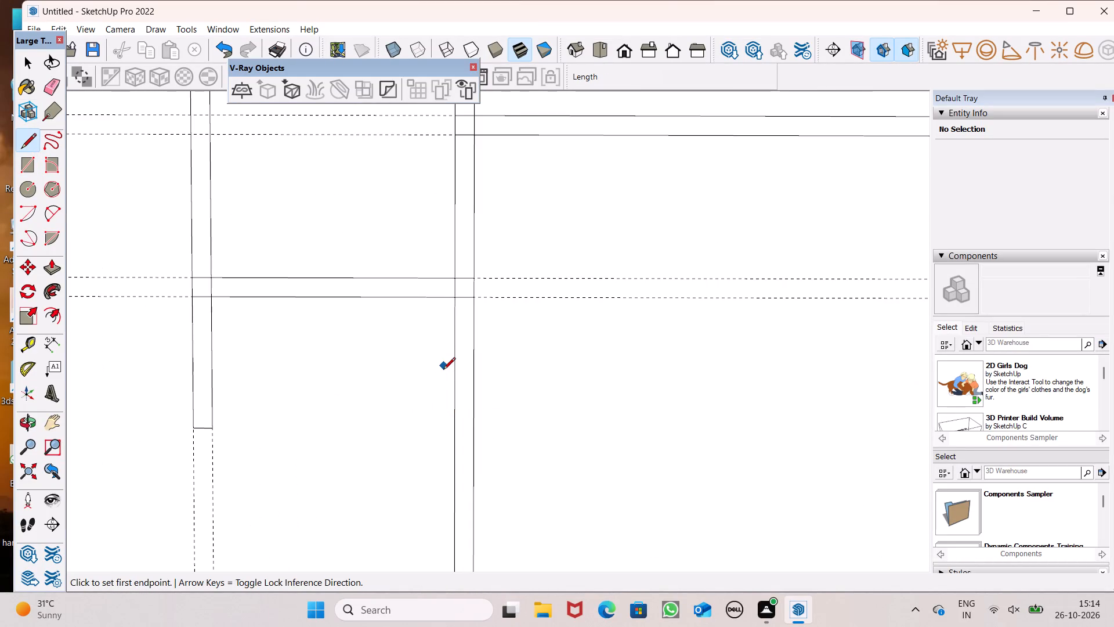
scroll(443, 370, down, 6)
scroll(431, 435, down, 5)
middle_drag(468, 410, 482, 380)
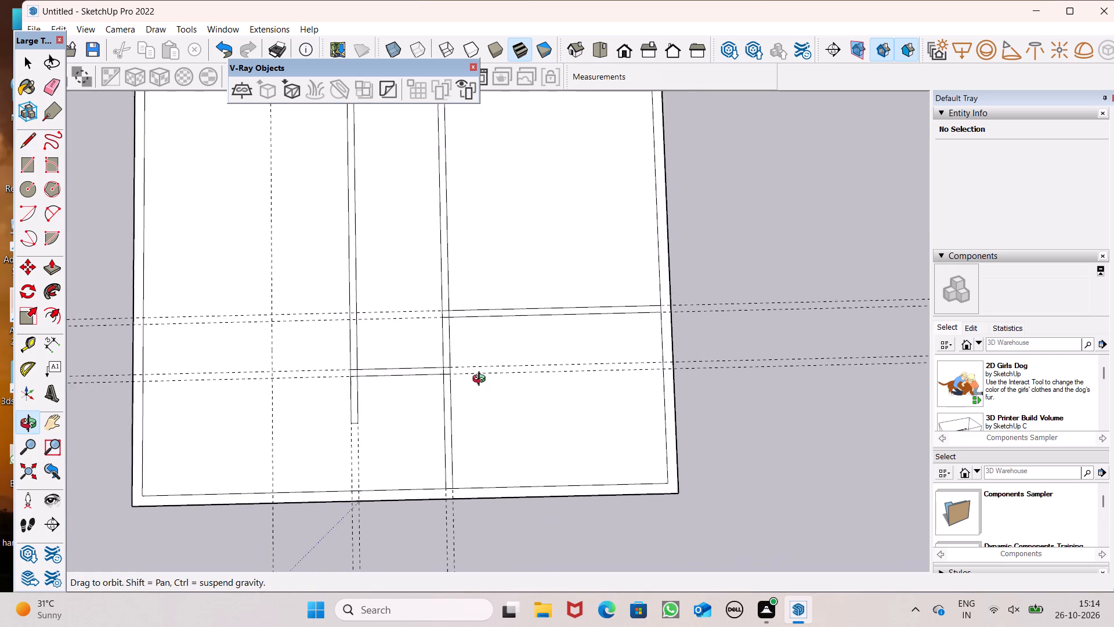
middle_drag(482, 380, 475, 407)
Erase the right vertical wall's two edges below the lower cross wall, together with that wall's vertical guides.
click(53, 92)
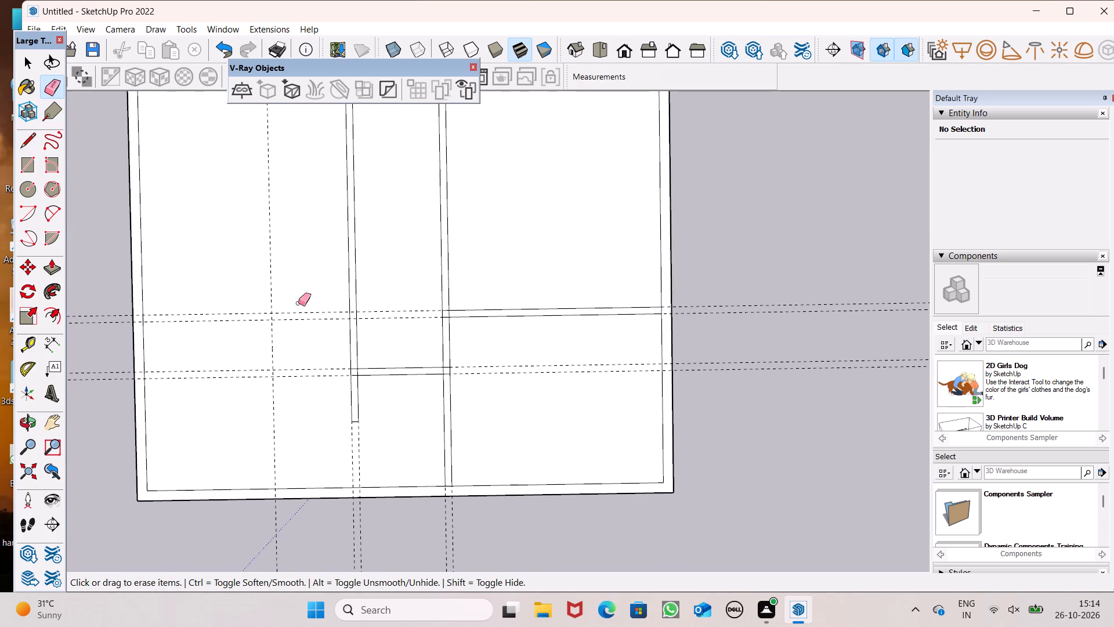
drag(425, 445, 449, 431)
drag(453, 434, 447, 436)
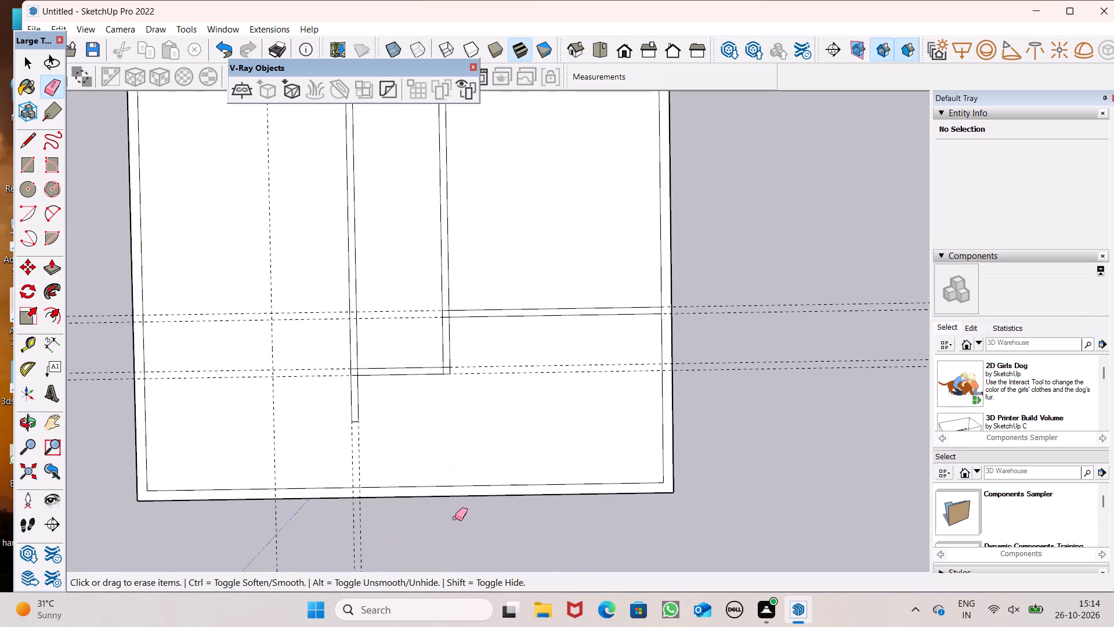
Erase the overlapping edges where the upper cross wall meets the right vertical wall, along with the upper pair of horizontal guides.
scroll(432, 329, up, 8)
scroll(466, 296, up, 6)
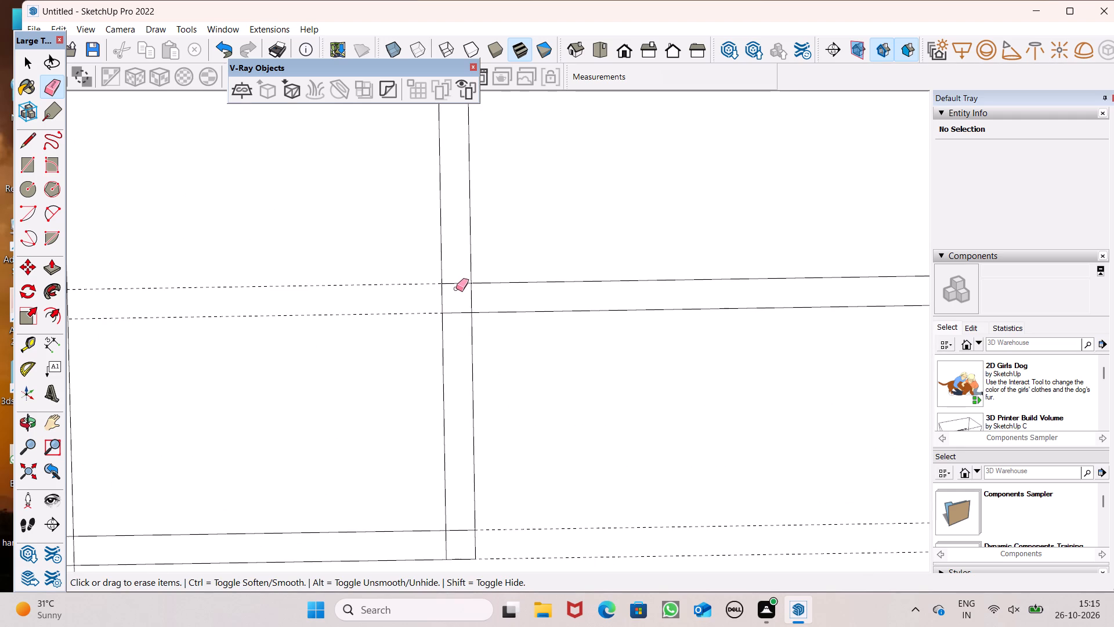
drag(461, 282, 475, 300)
scroll(588, 318, down, 7)
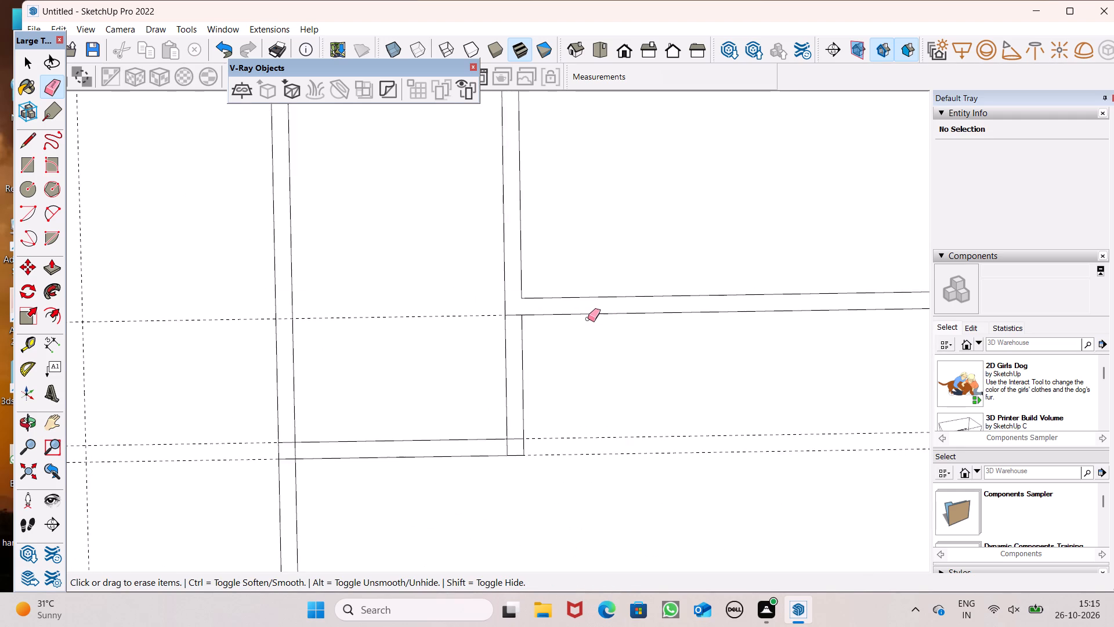
scroll(588, 319, down, 8)
scroll(586, 319, up, 6)
scroll(532, 309, up, 5)
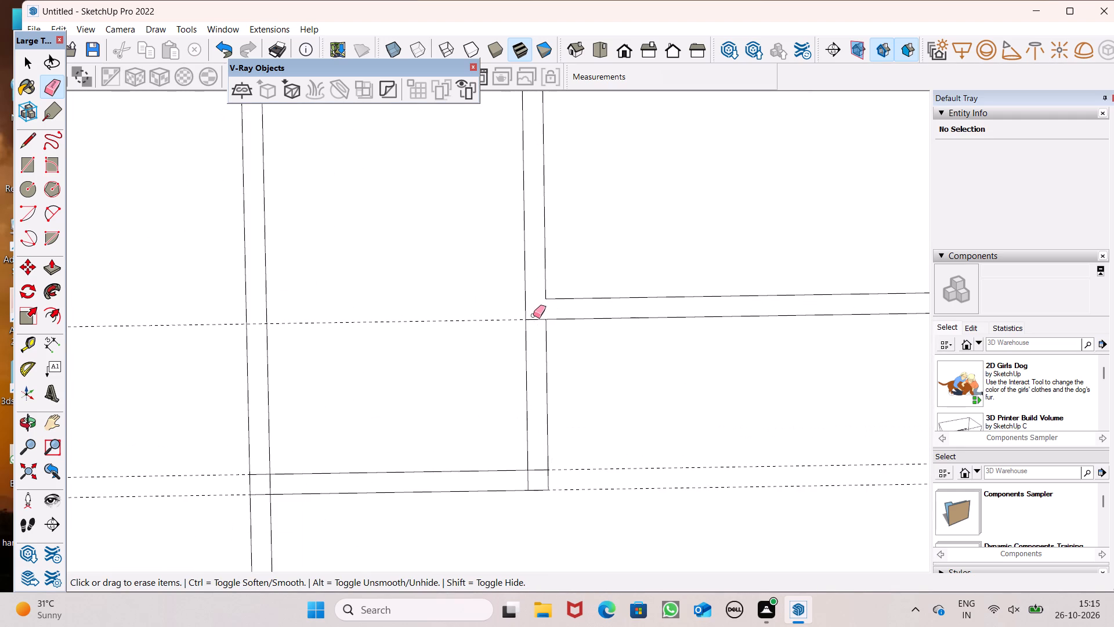
drag(533, 315, 535, 325)
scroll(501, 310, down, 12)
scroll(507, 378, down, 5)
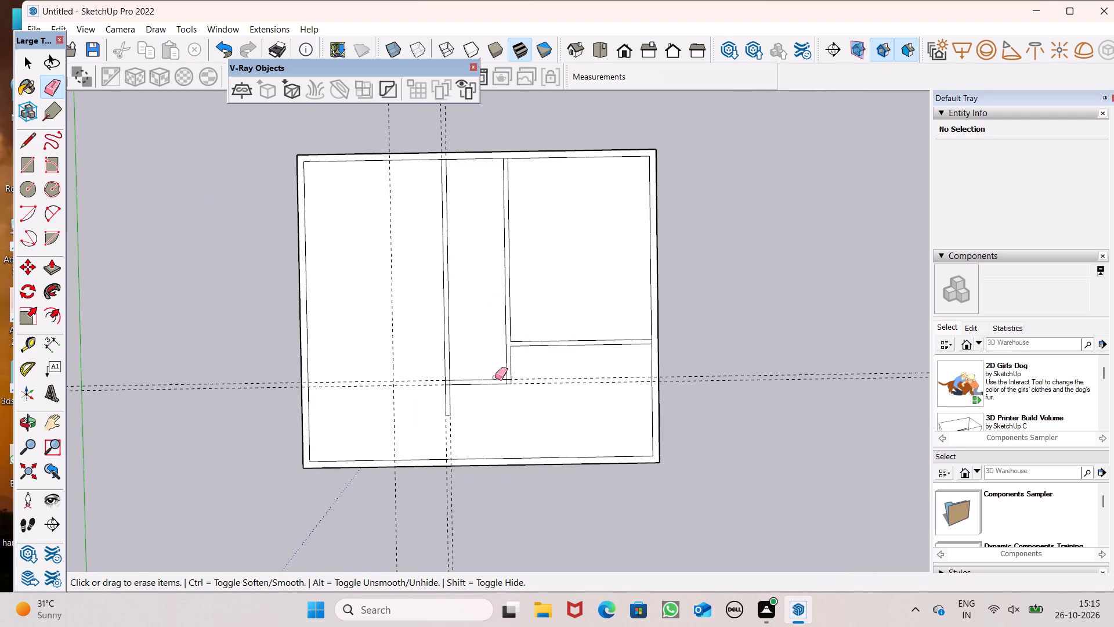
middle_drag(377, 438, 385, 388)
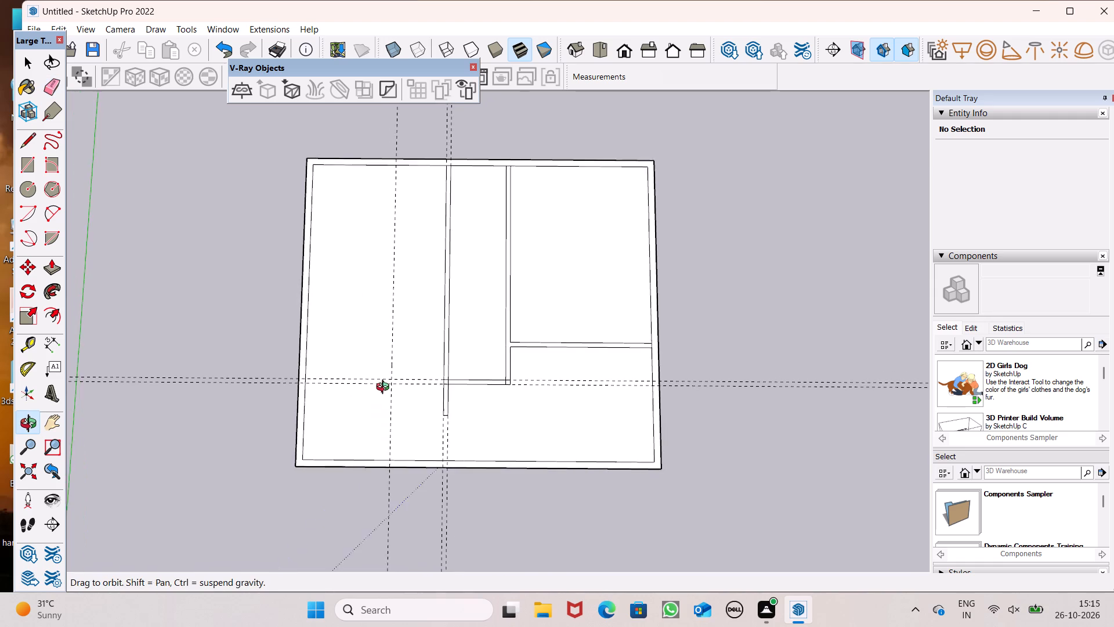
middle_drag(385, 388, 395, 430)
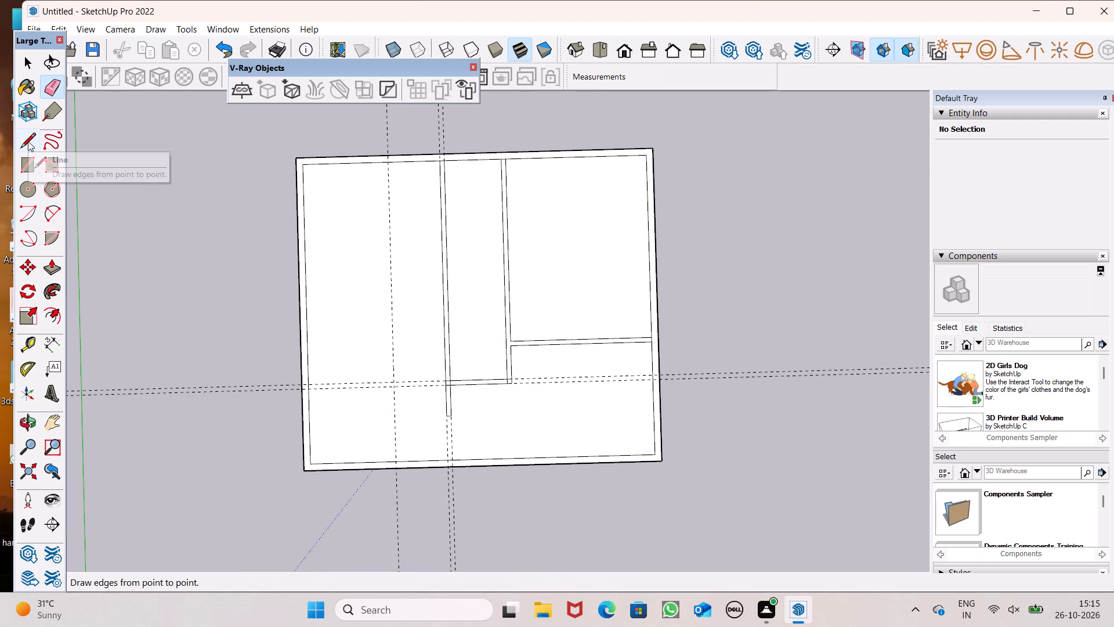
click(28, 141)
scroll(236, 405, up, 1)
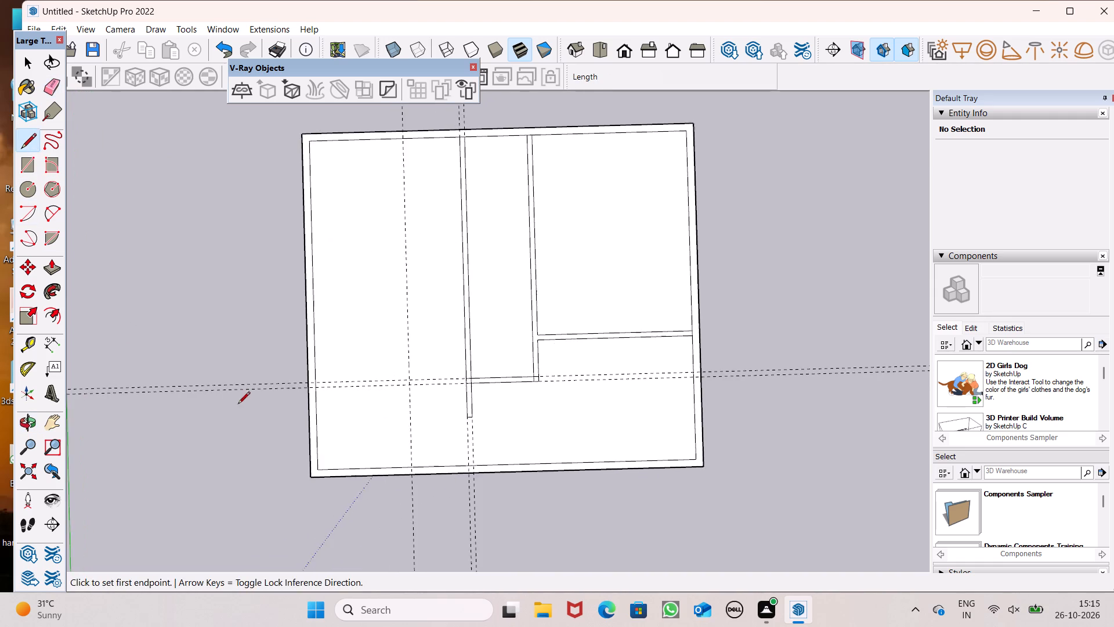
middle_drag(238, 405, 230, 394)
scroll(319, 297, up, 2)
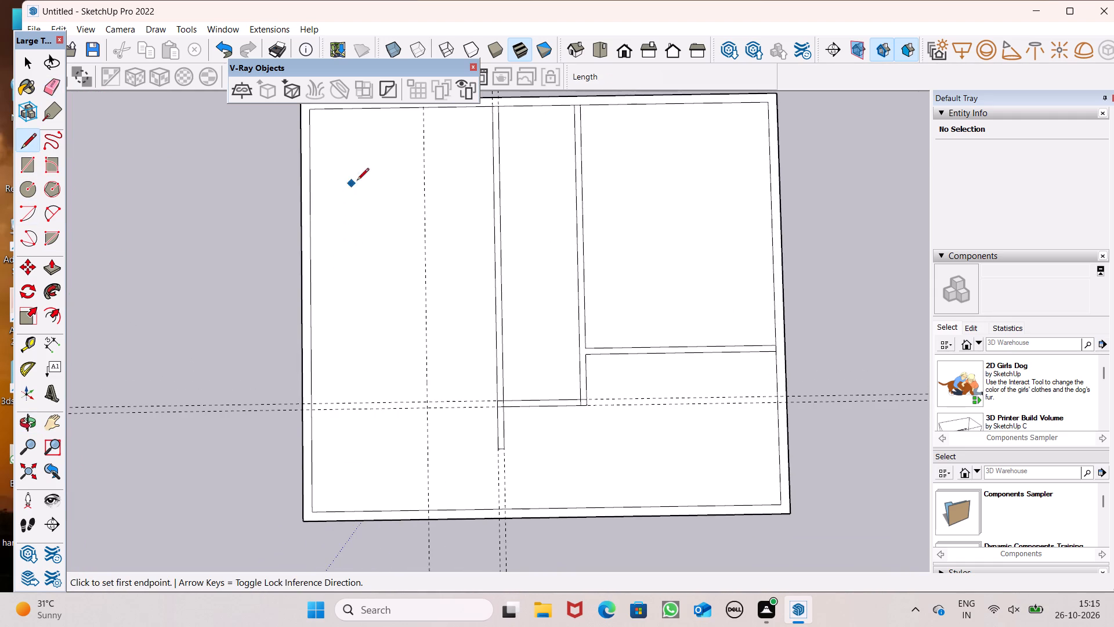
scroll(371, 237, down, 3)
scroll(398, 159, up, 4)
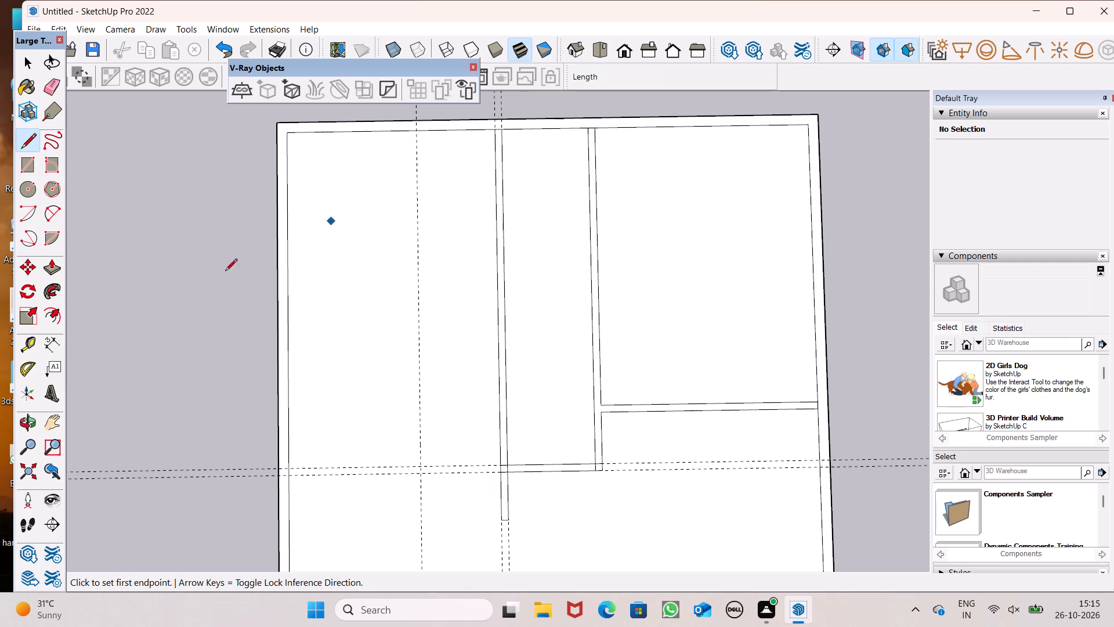
Place a guide parallel to the leftmost vertical guide, offset 6" toward the slab's left edge.
click(27, 350)
click(421, 407)
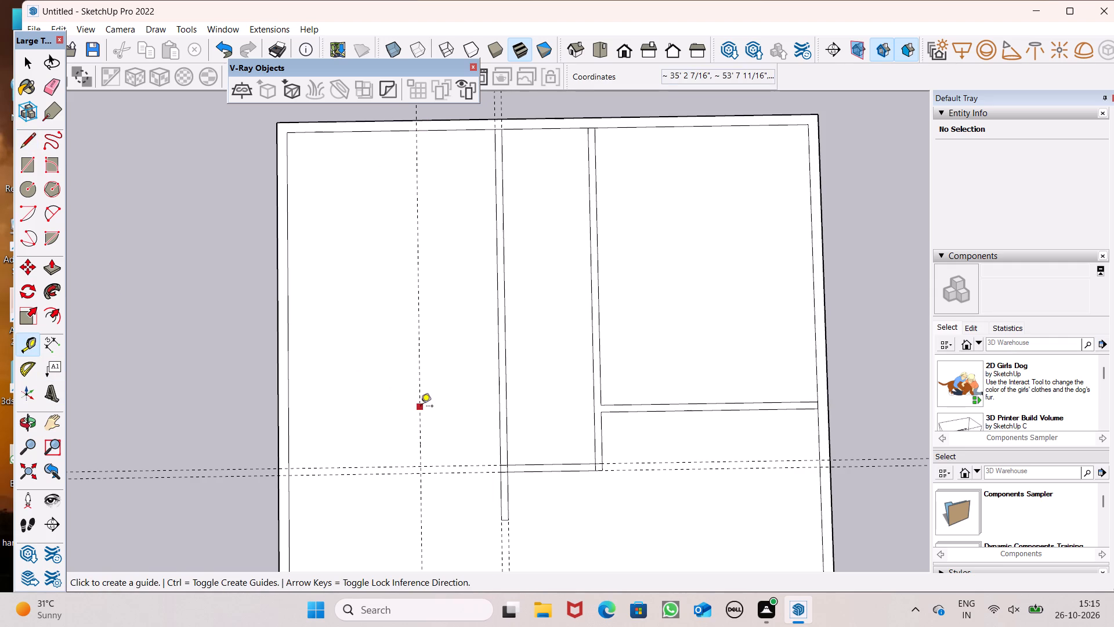
key(6)
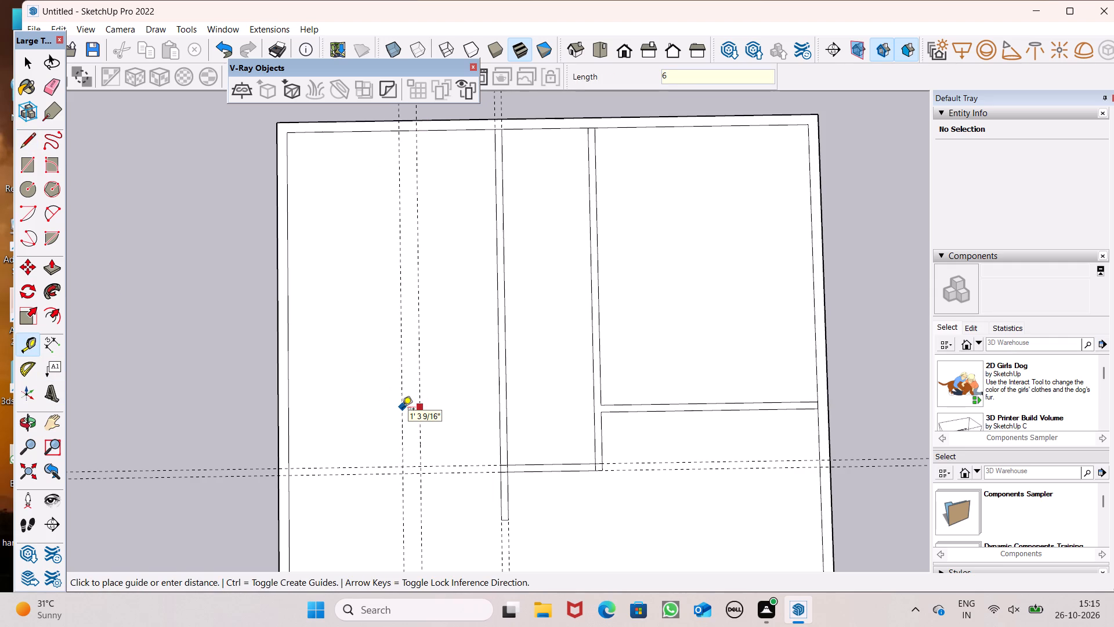
key(shift+quotedbl)
key(Return)
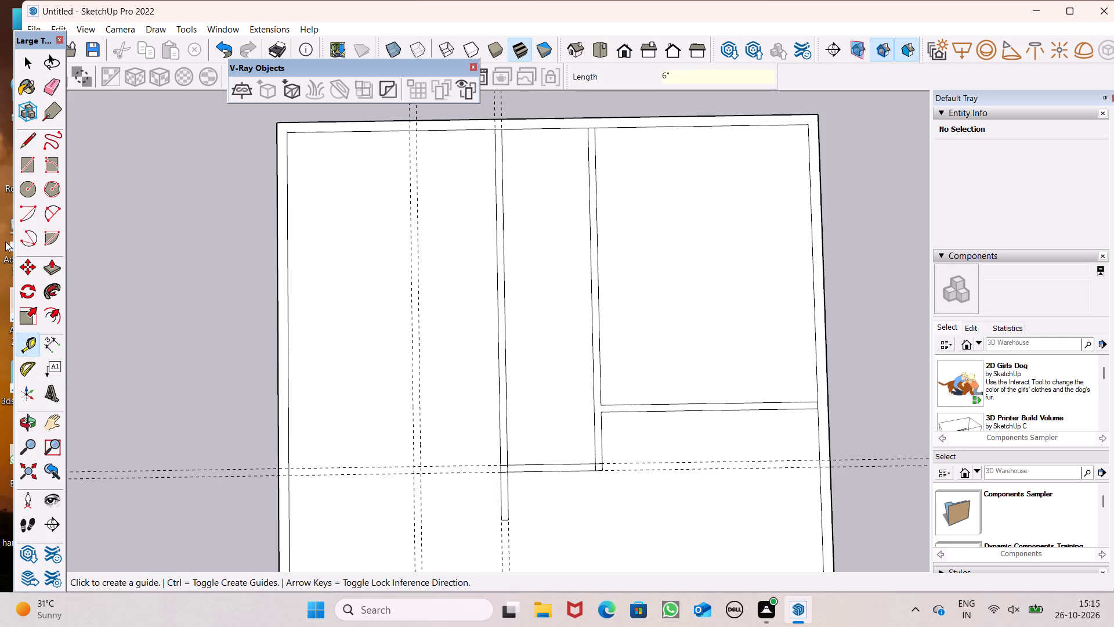
Draw a 6" wide wall rectangle along the leftmost vertical guide pair, from the slab's top inner edge to its bottom inner edge.
click(23, 164)
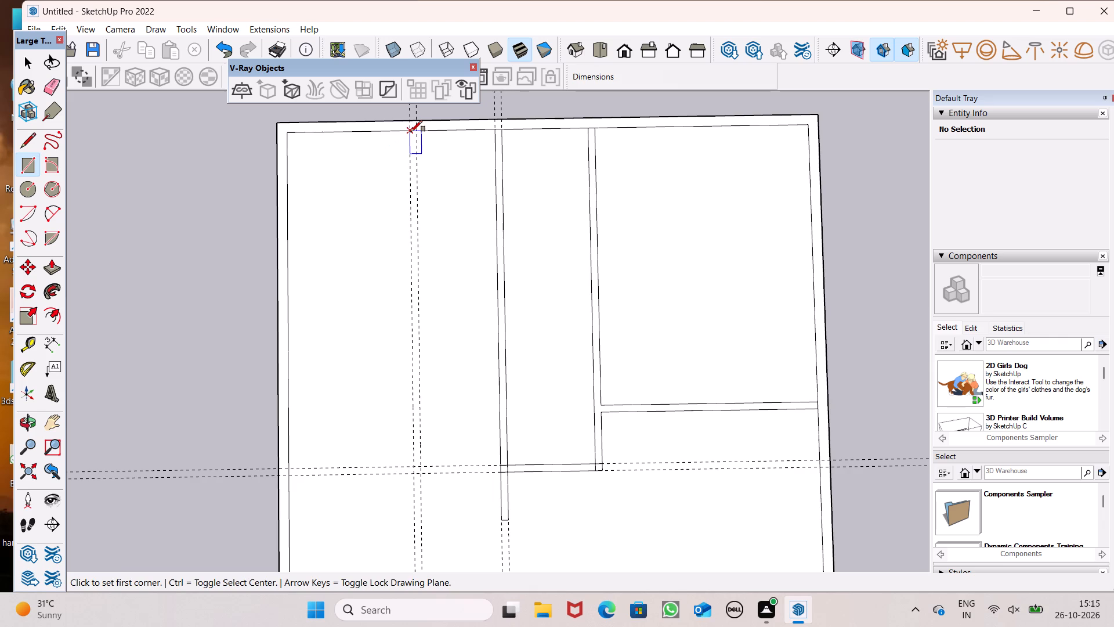
click(411, 132)
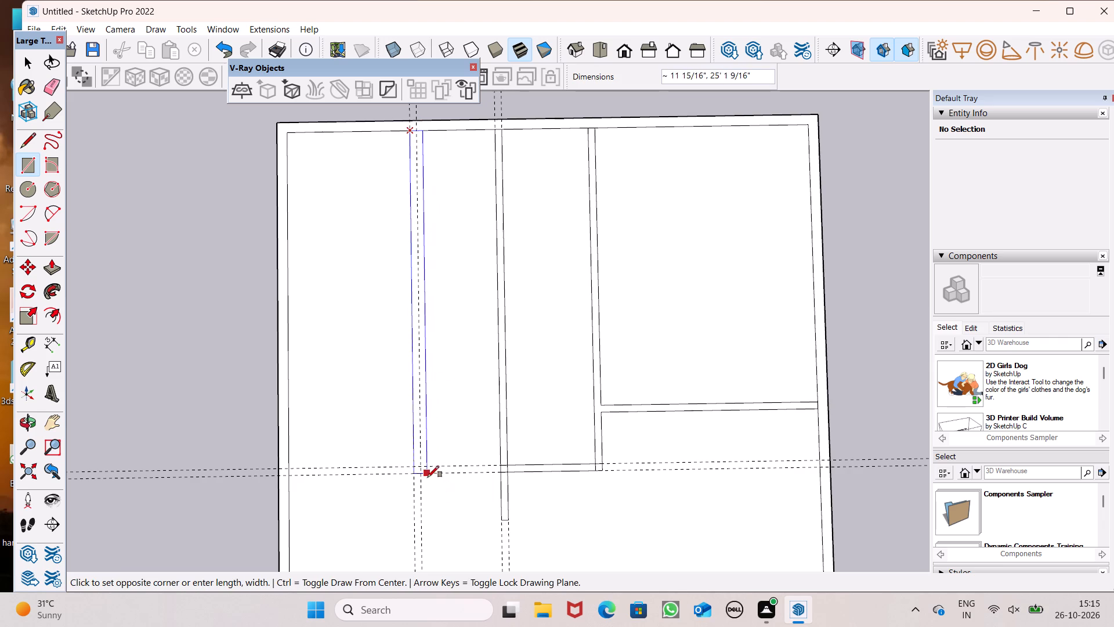
scroll(490, 380, down, 5)
scroll(455, 539, up, 7)
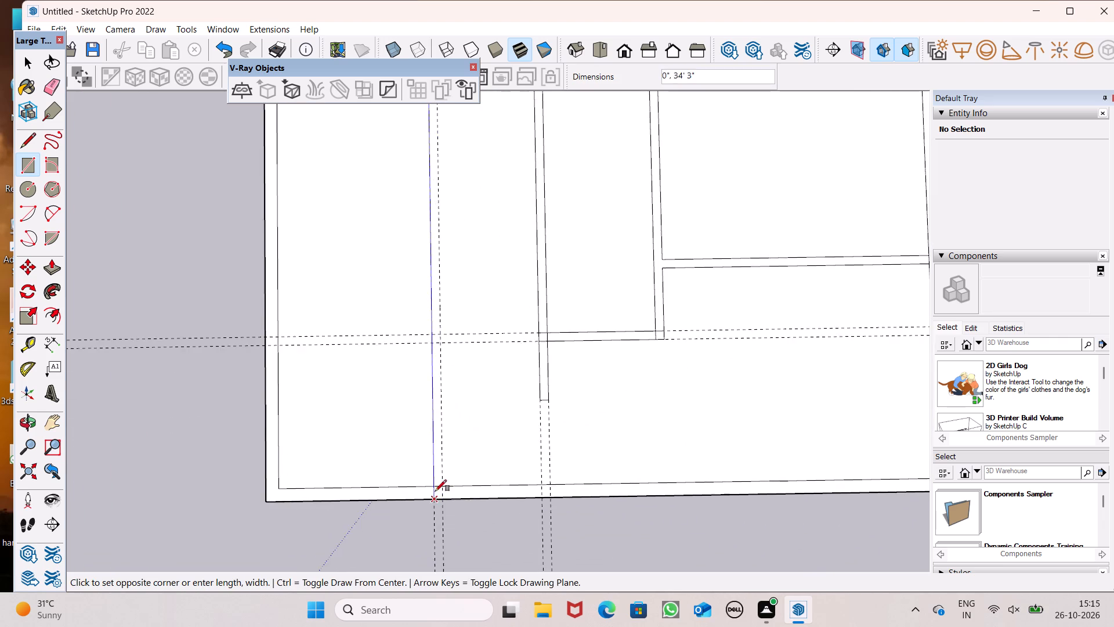
scroll(429, 481, up, 4)
click(449, 489)
scroll(411, 397, down, 13)
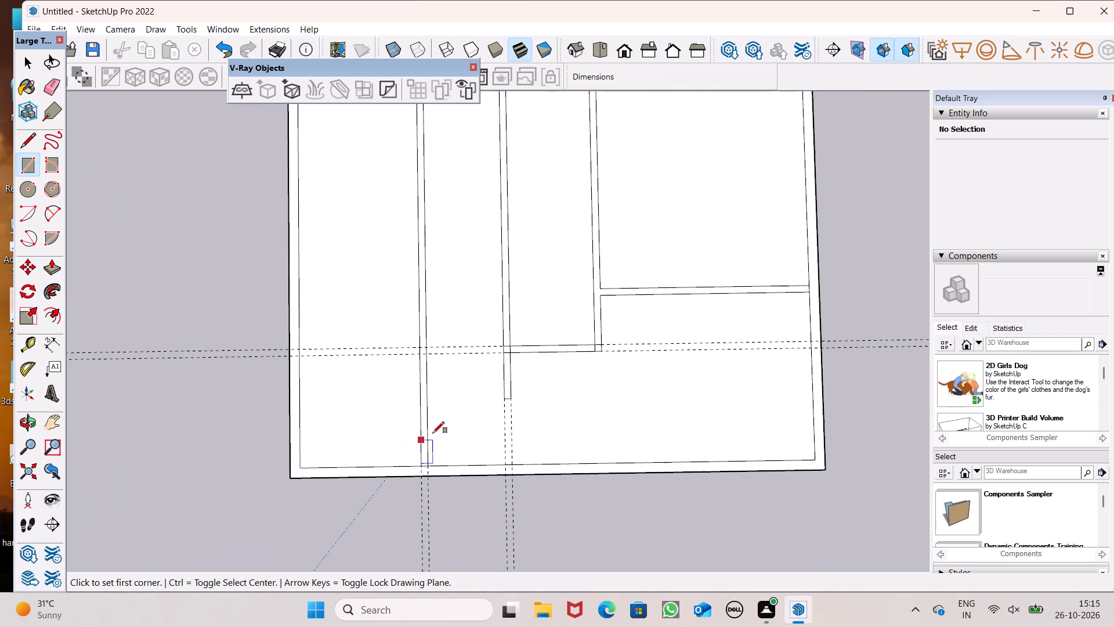
Erase the remaining construction guides: the horizontal pair and both vertical pairs.
scroll(447, 431, down, 3)
middle_drag(526, 470, 508, 477)
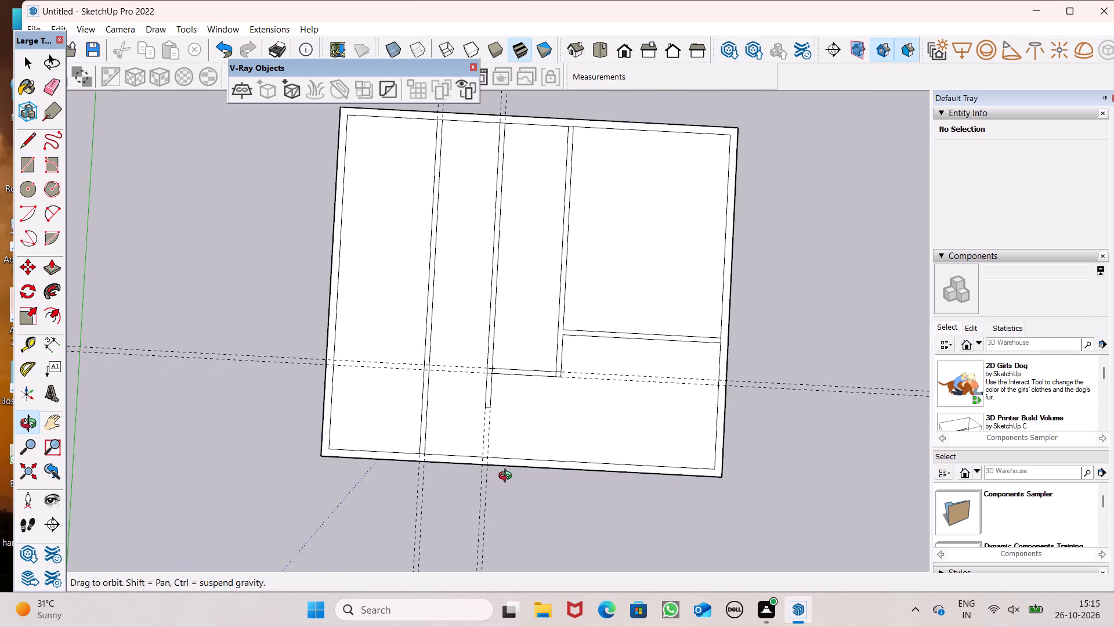
middle_drag(508, 477, 504, 477)
scroll(393, 378, up, 2)
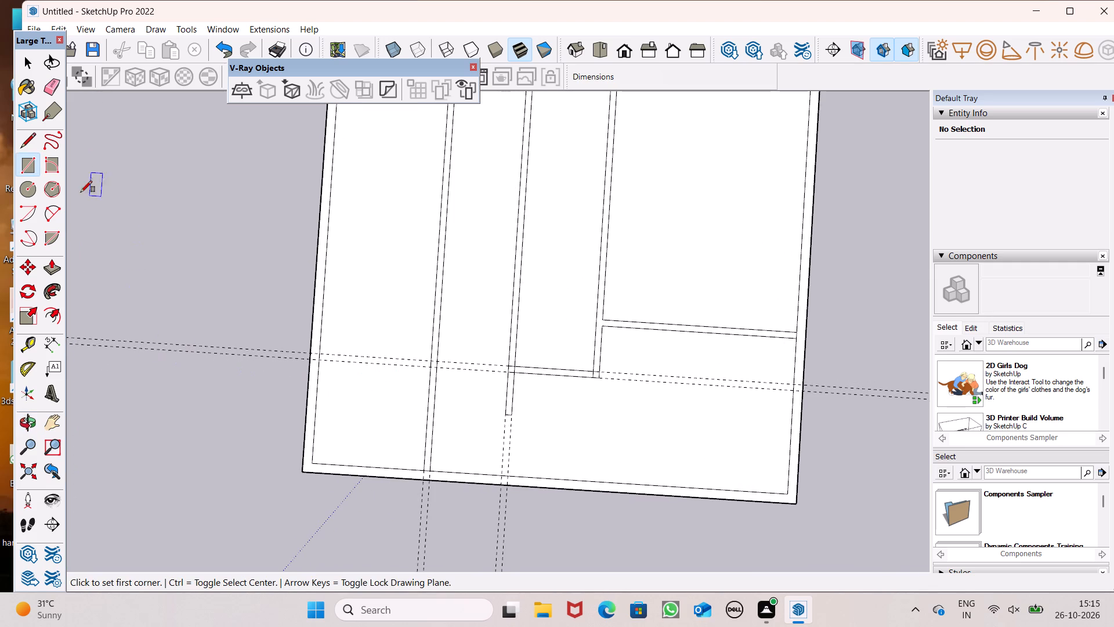
scroll(212, 377, down, 5)
click(46, 91)
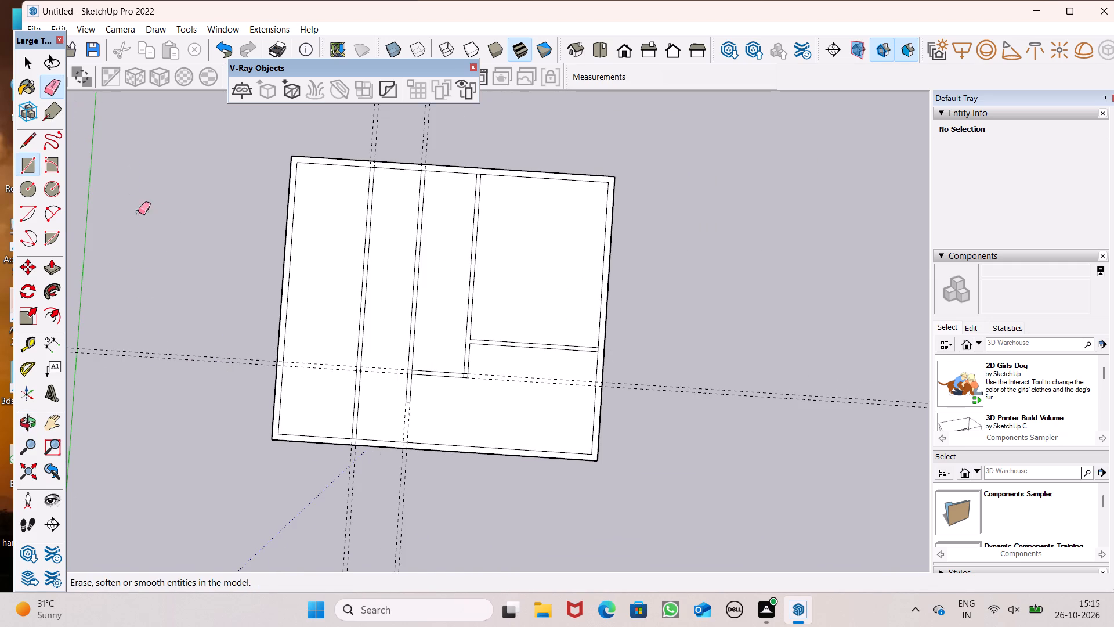
drag(194, 341, 208, 366)
drag(444, 99, 453, 140)
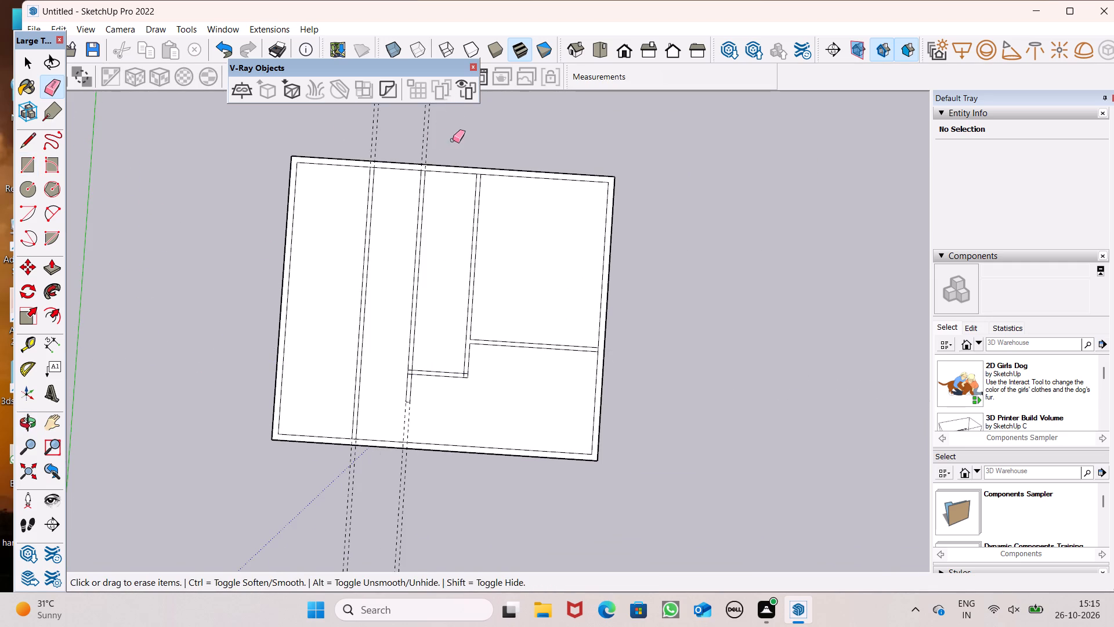
drag(453, 140, 376, 140)
click(444, 139)
drag(430, 145, 388, 139)
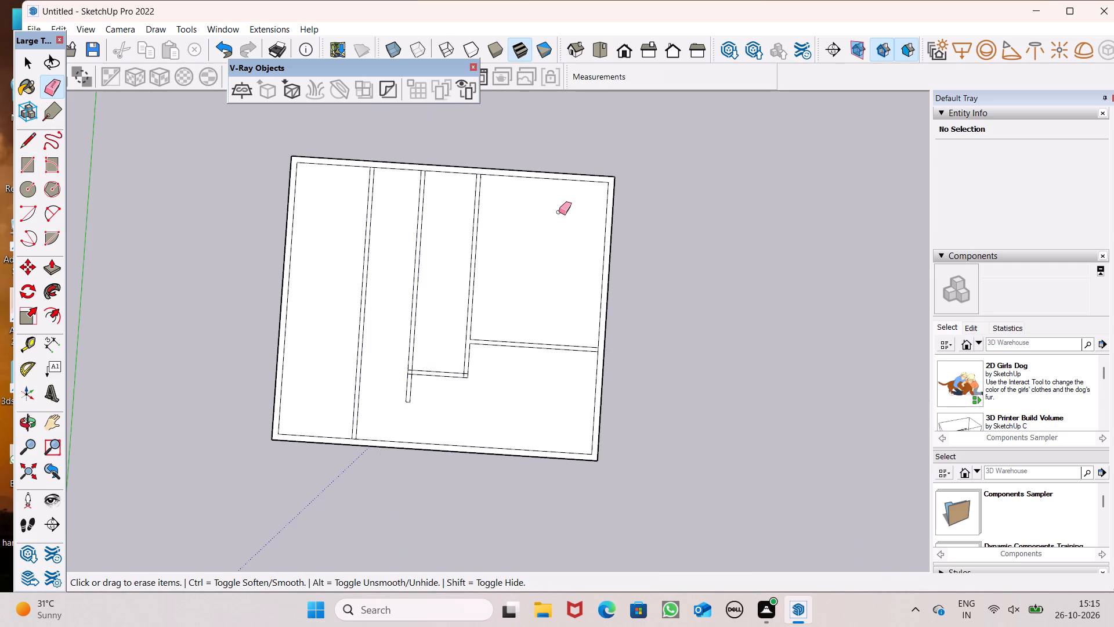
Erase the overlapping edges where the lower cross wall meets the right and middle vertical walls.
scroll(567, 217, down, 1)
middle_drag(495, 570, 574, 547)
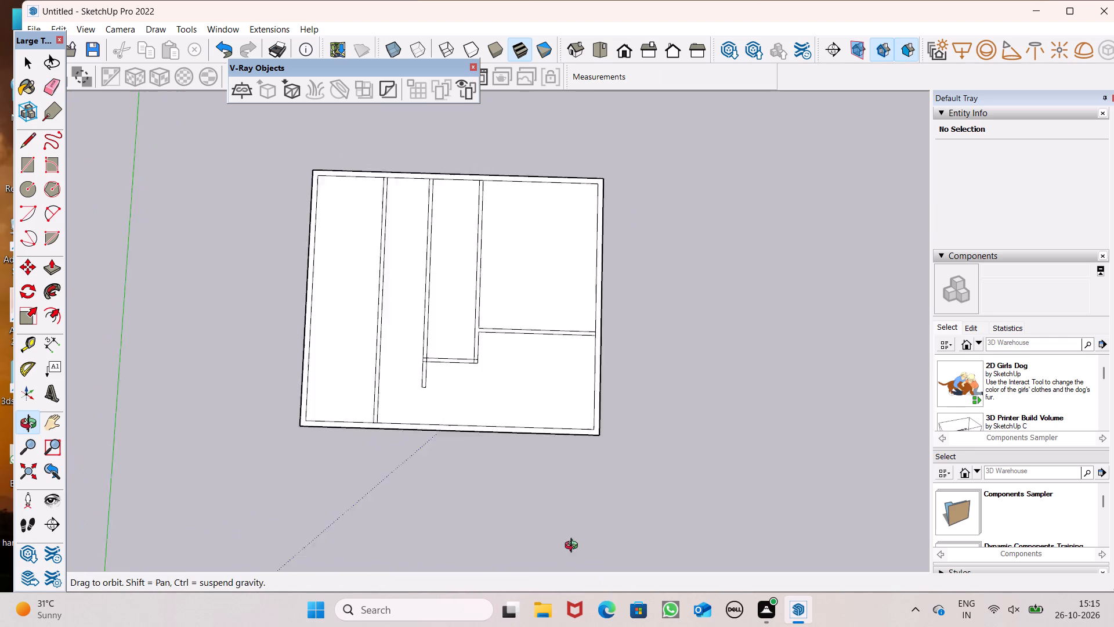
middle_drag(574, 547, 592, 540)
scroll(359, 317, up, 9)
scroll(416, 426, down, 2)
scroll(574, 448, up, 7)
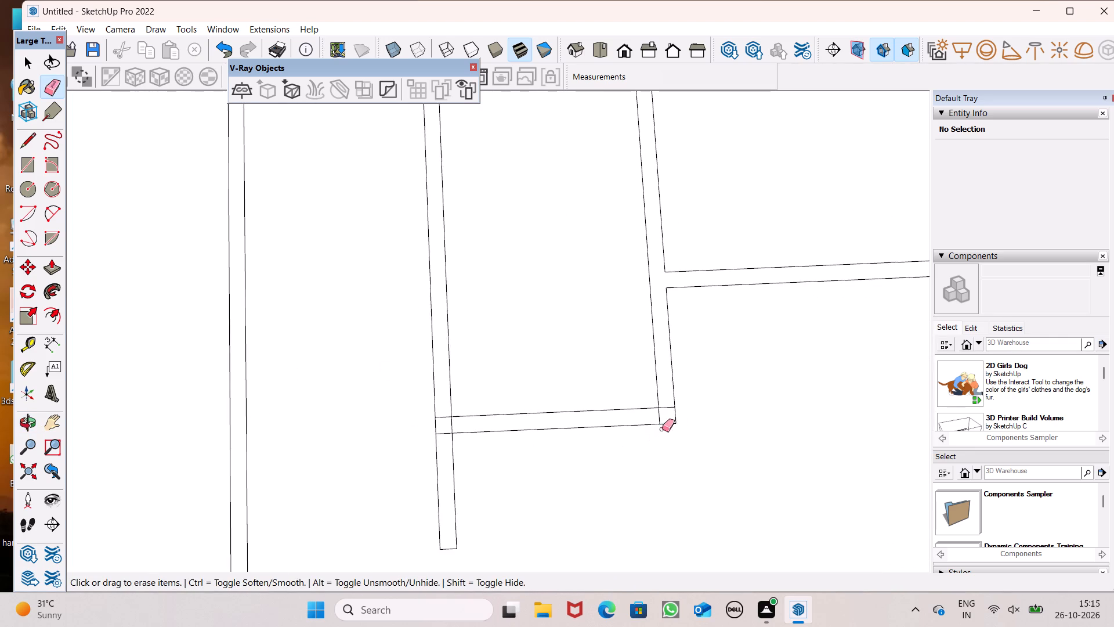
scroll(670, 426, up, 5)
drag(661, 384, 646, 411)
scroll(448, 372, down, 1)
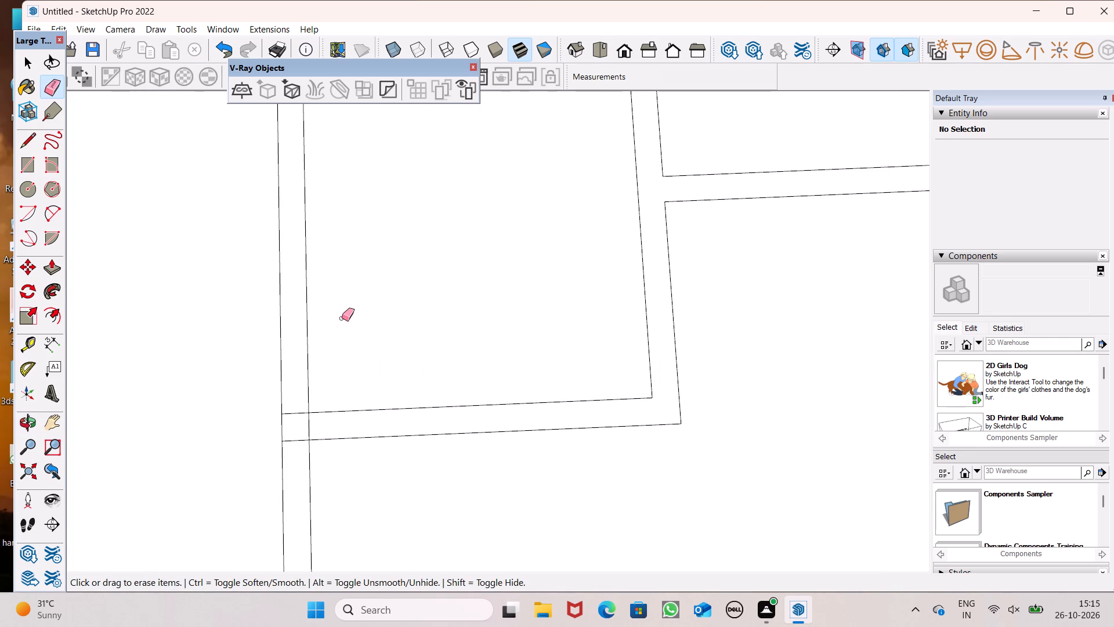
scroll(343, 327, down, 4)
scroll(357, 385, up, 5)
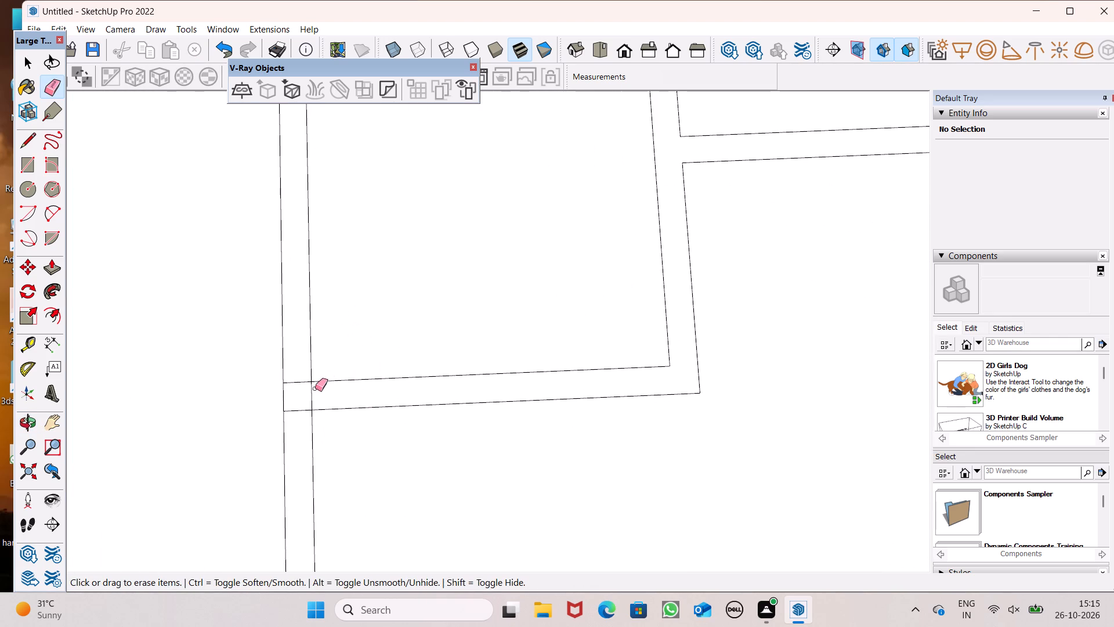
drag(306, 385, 296, 390)
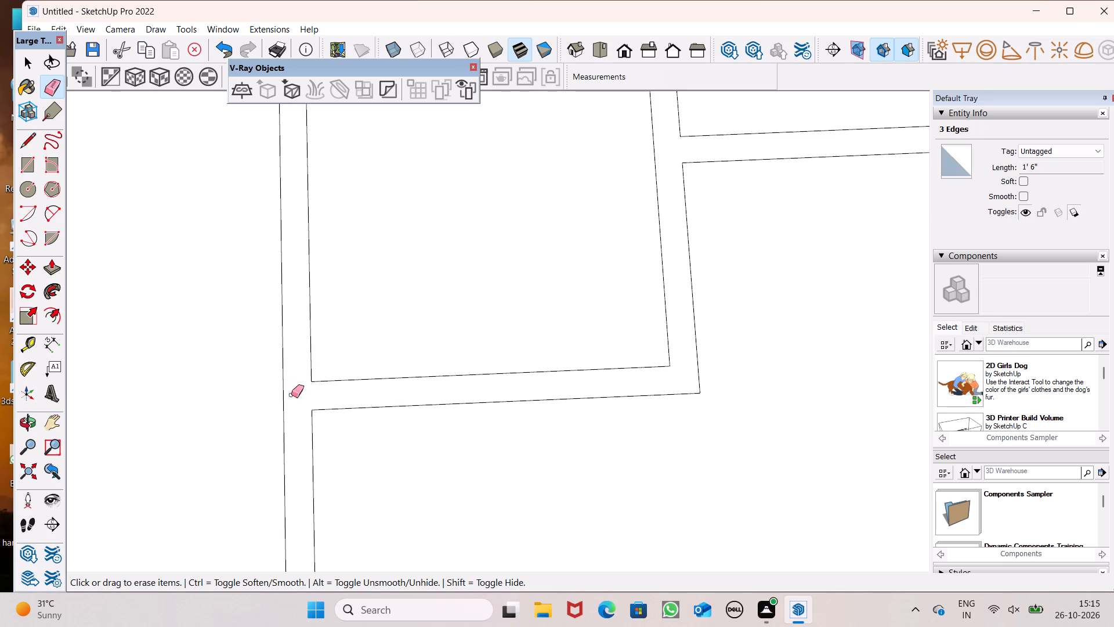
Erase the short edge separating the upper cross wall from the right outer wall.
scroll(290, 417, down, 12)
scroll(654, 391, down, 6)
scroll(726, 317, up, 6)
scroll(650, 356, up, 7)
drag(695, 380, 688, 380)
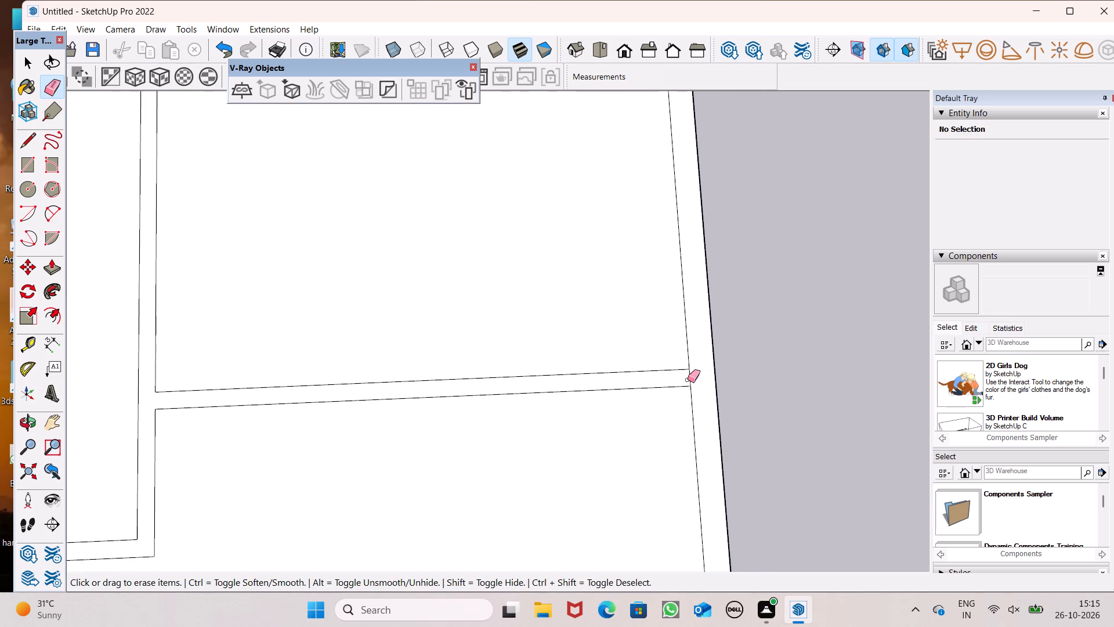
drag(688, 380, 686, 378)
Erase the short edge separating the right vertical wall's top end from the top outer wall.
scroll(790, 394, down, 8)
scroll(790, 446, down, 6)
scroll(693, 427, down, 4)
scroll(574, 230, up, 3)
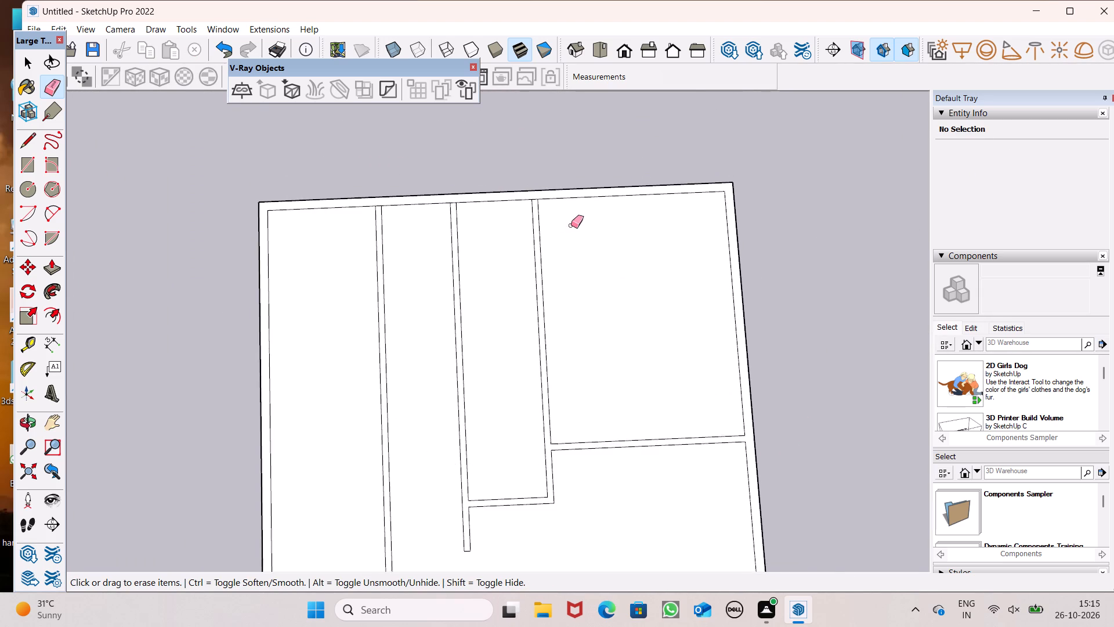
scroll(571, 225, up, 5)
scroll(555, 172, up, 4)
click(565, 188)
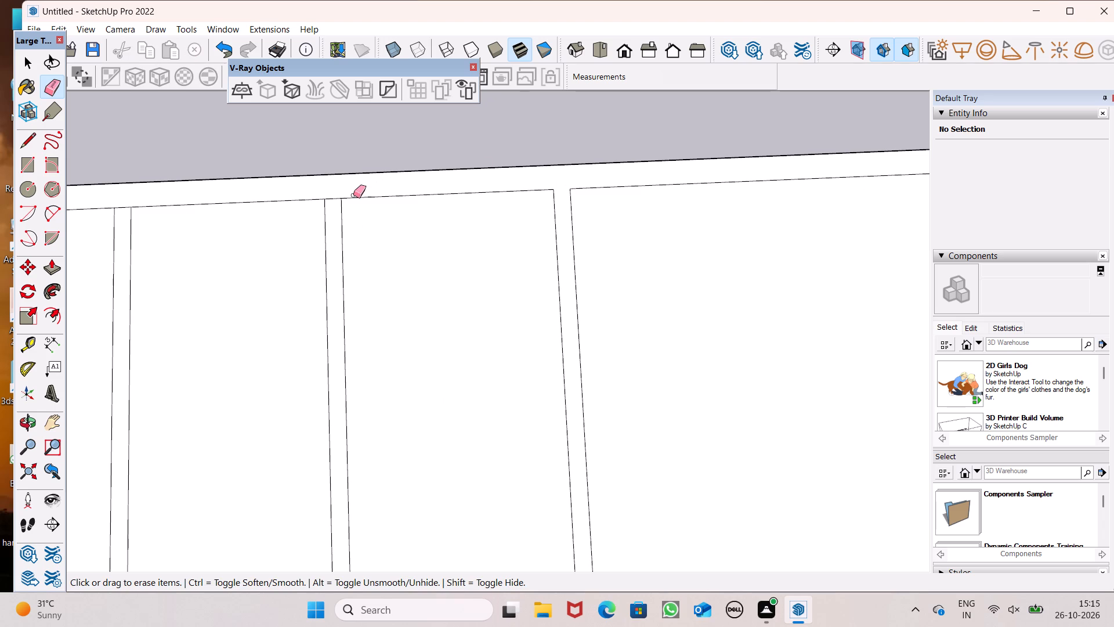
Erase the short edges separating the middle and left vertical walls' top ends from the top outer wall.
click(332, 201)
scroll(443, 209, down, 15)
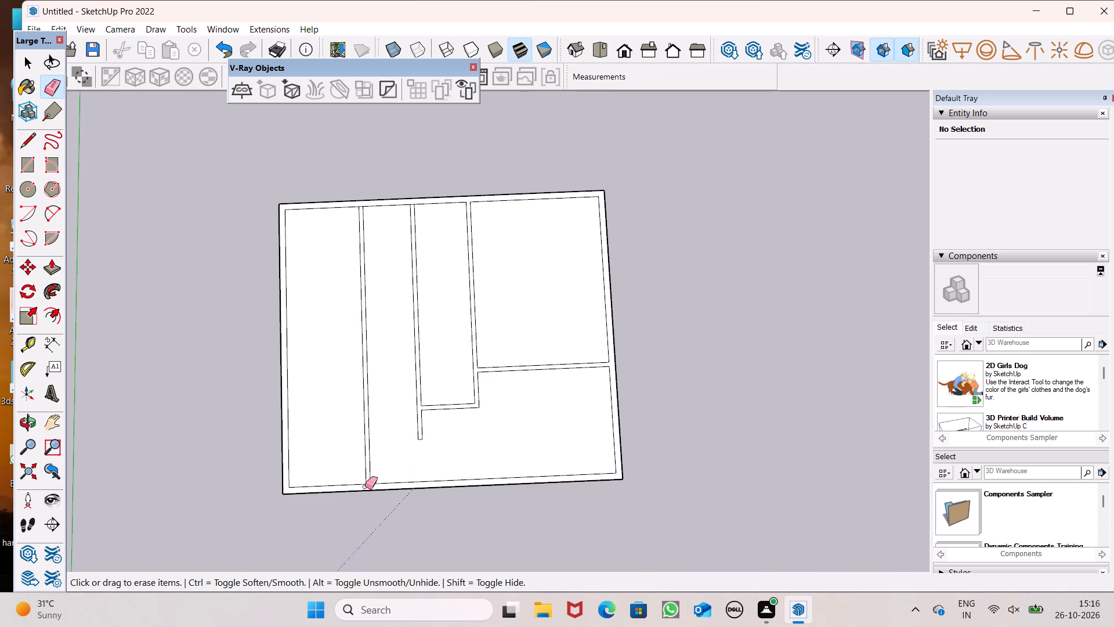
middle_drag(365, 487, 361, 546)
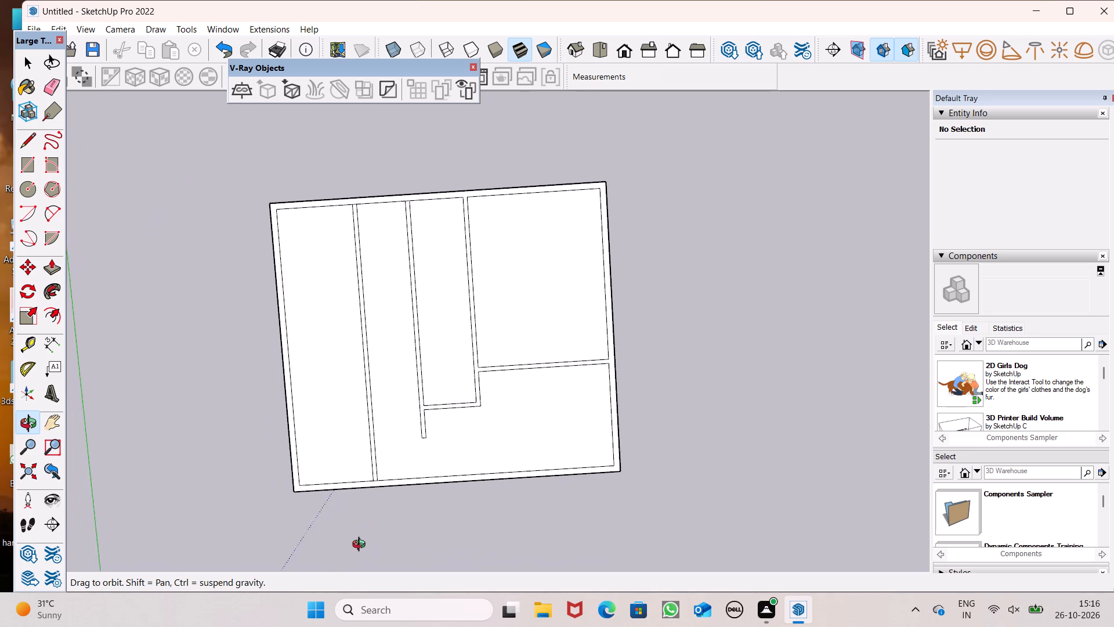
middle_drag(361, 546, 343, 524)
scroll(562, 580, up, 1)
middle_drag(484, 621, 440, 611)
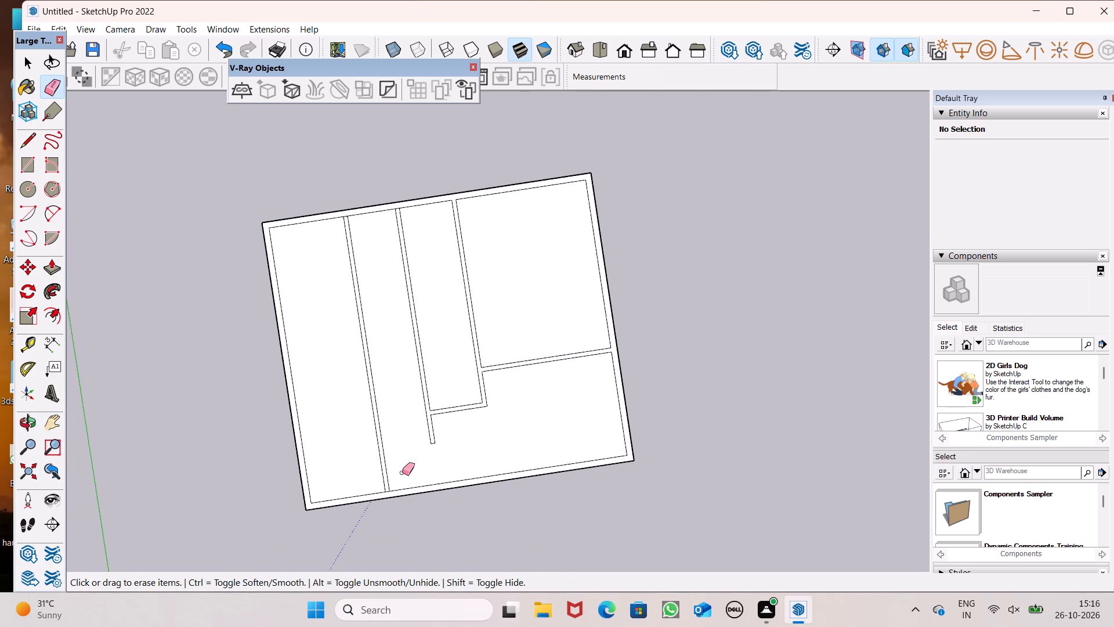
scroll(401, 463, up, 6)
scroll(392, 445, down, 5)
scroll(399, 210, up, 7)
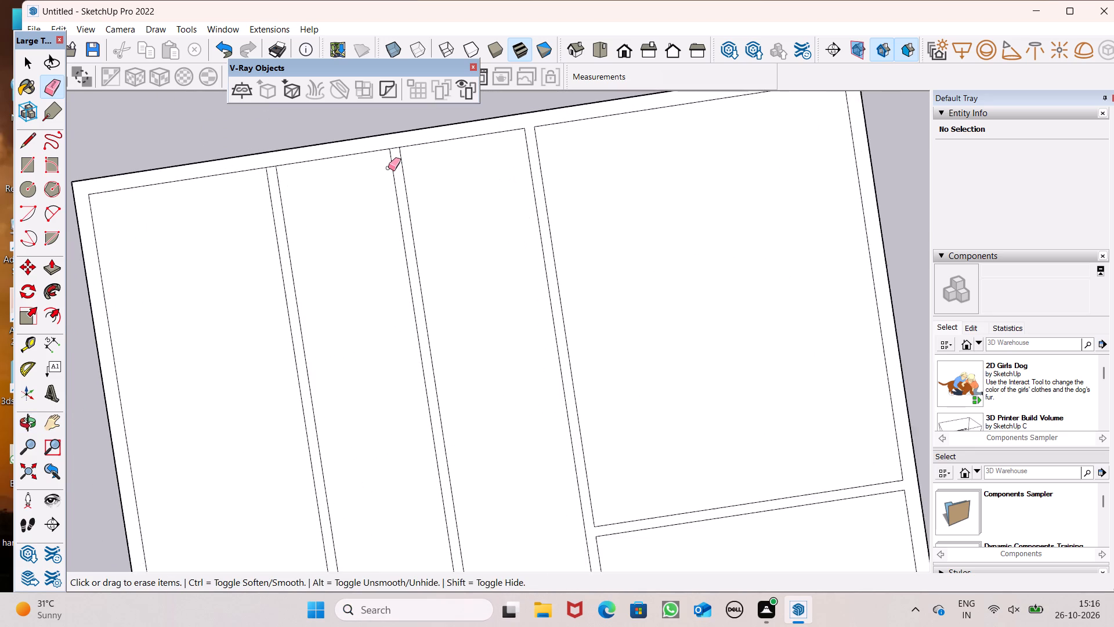
scroll(393, 164, up, 6)
drag(396, 128, 395, 139)
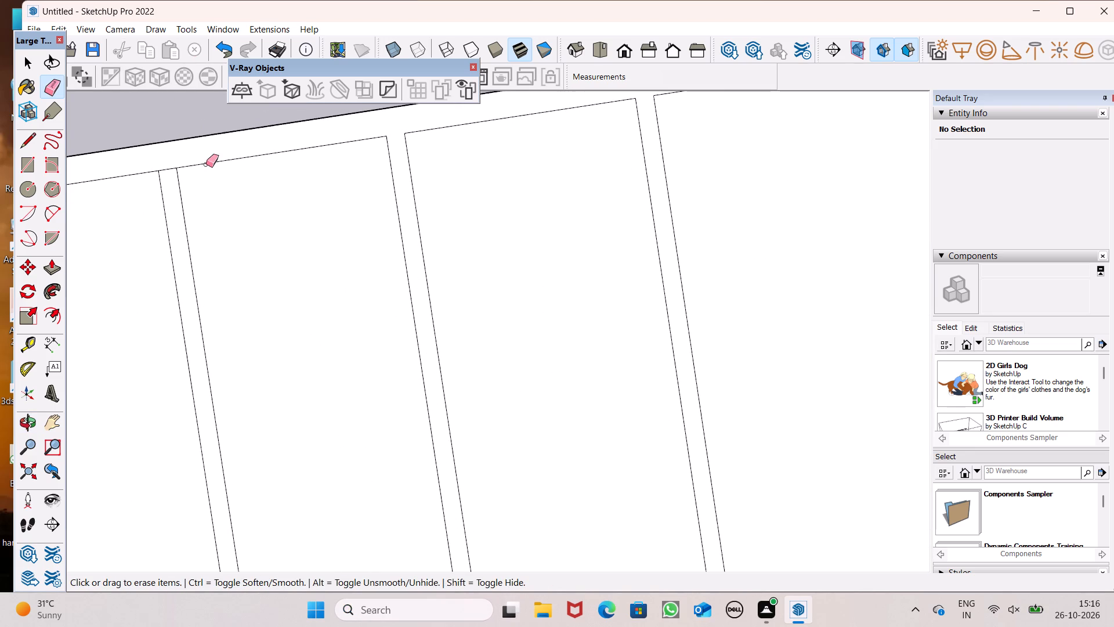
click(159, 168)
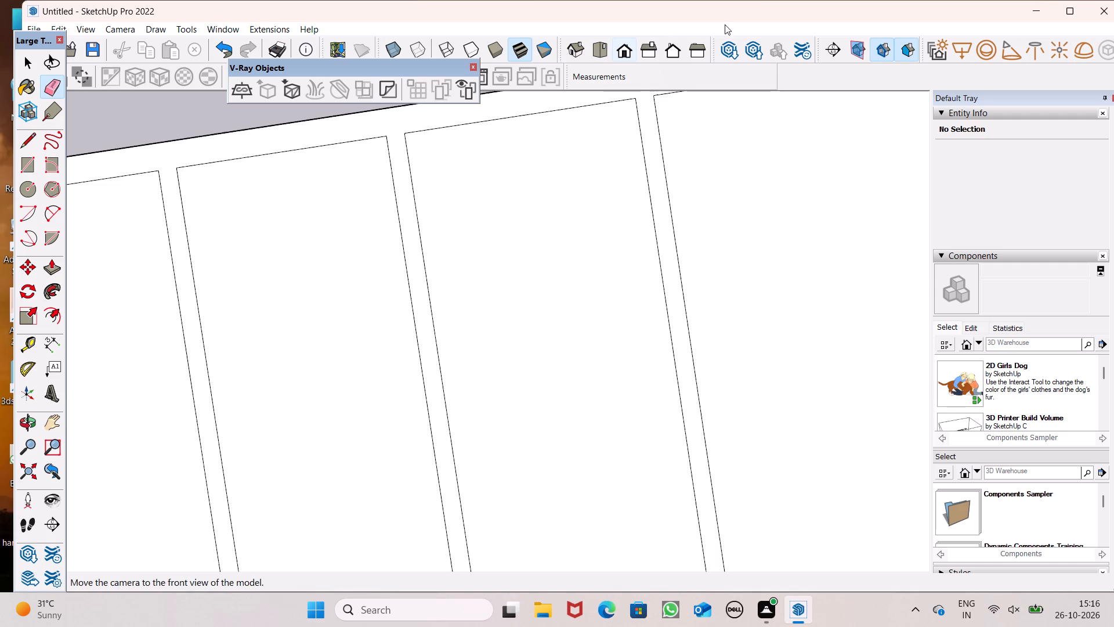
In the top view, erase the short edge separating the left vertical wall's bottom end from the bottom outer wall.
click(599, 54)
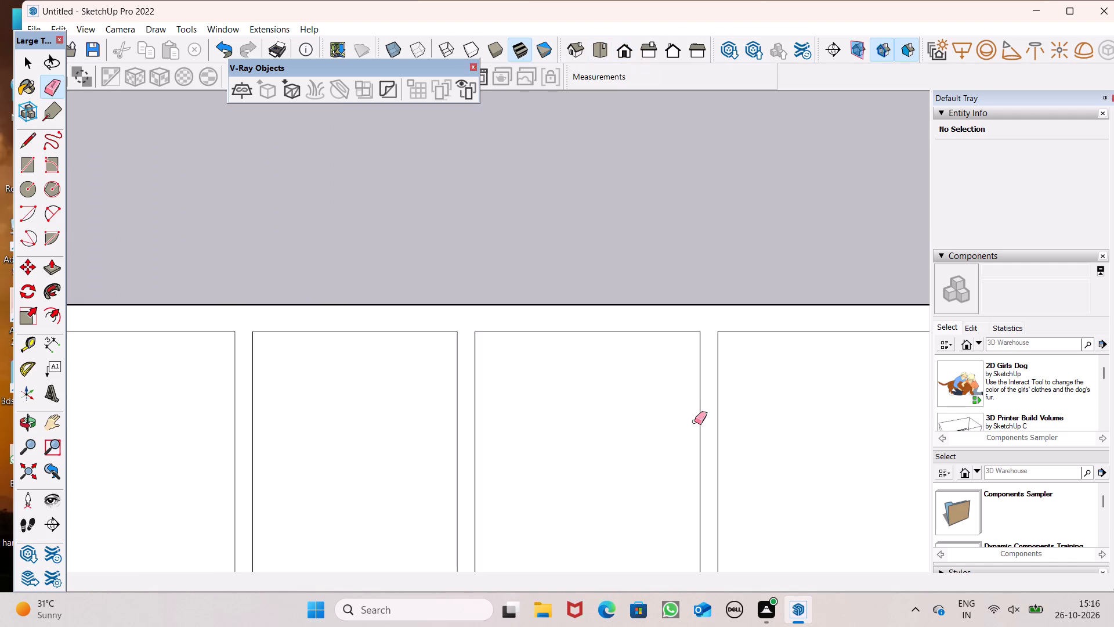
scroll(676, 430, down, 5)
scroll(558, 301, down, 3)
scroll(549, 299, up, 1)
scroll(542, 296, down, 15)
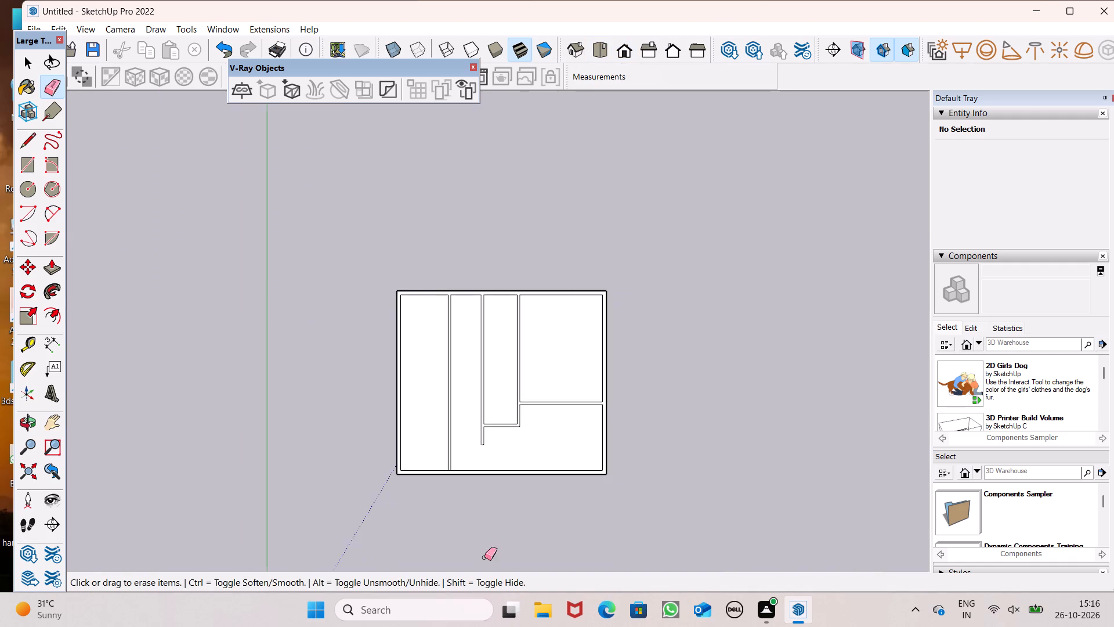
scroll(483, 551, up, 5)
scroll(457, 417, up, 13)
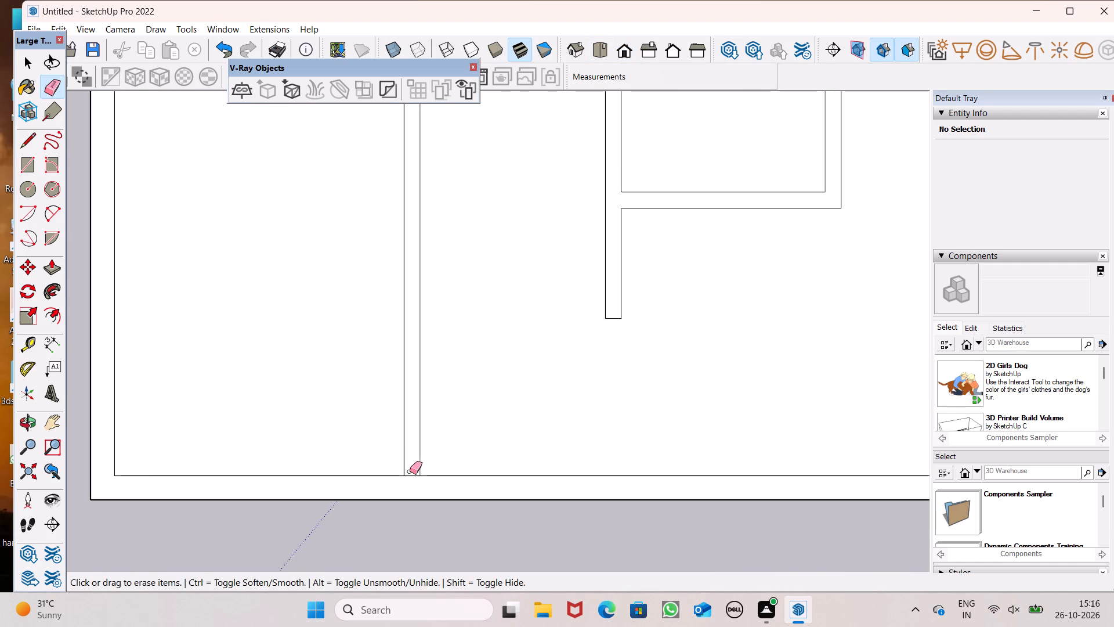
click(411, 471)
click(413, 473)
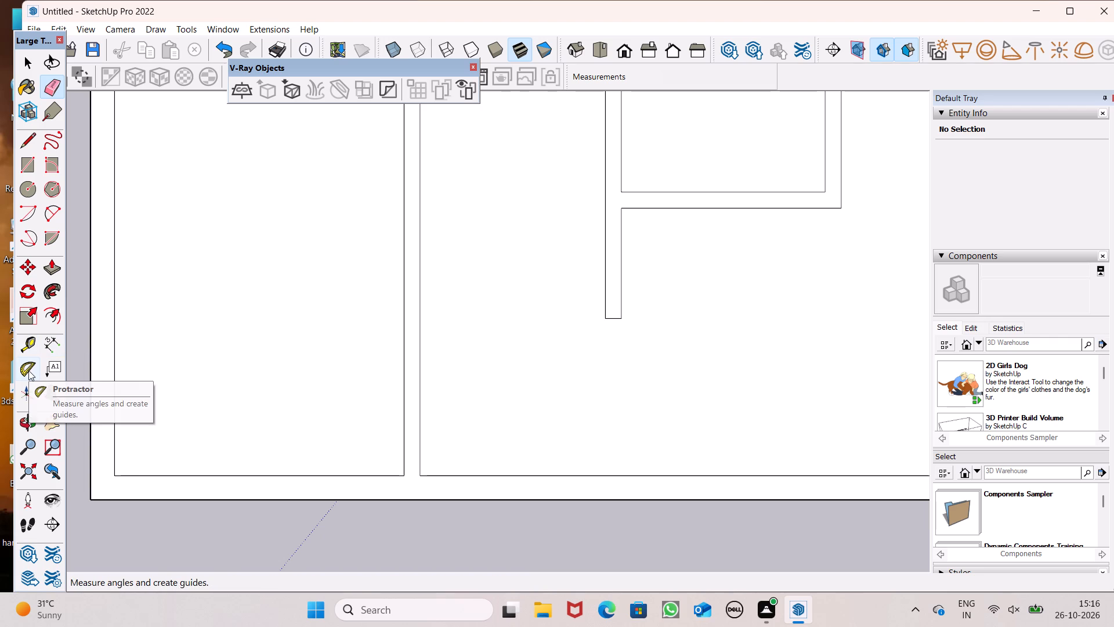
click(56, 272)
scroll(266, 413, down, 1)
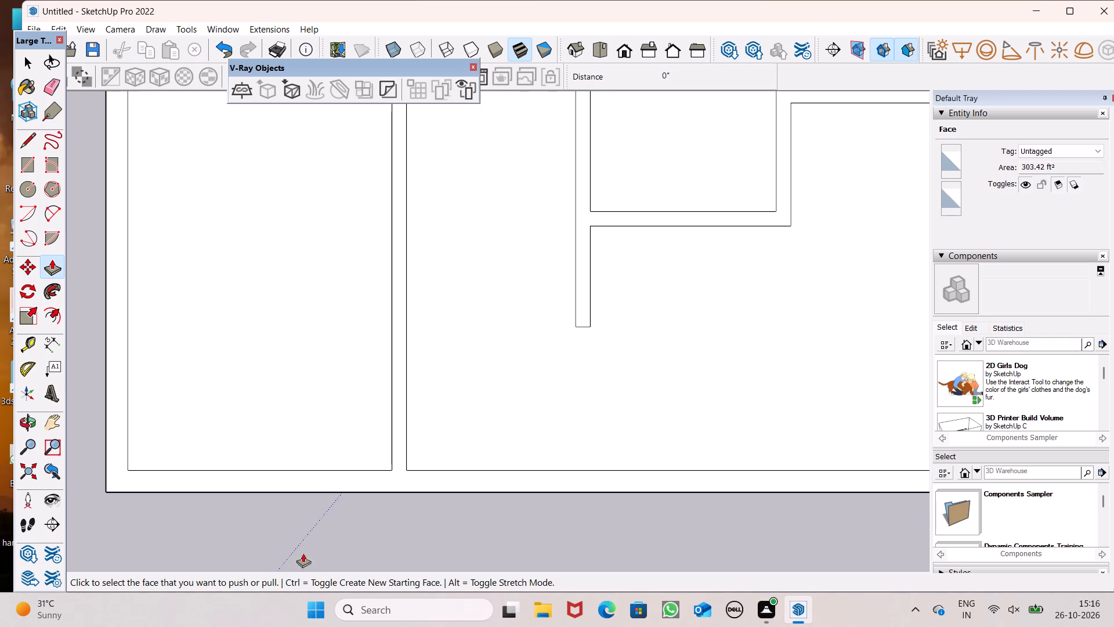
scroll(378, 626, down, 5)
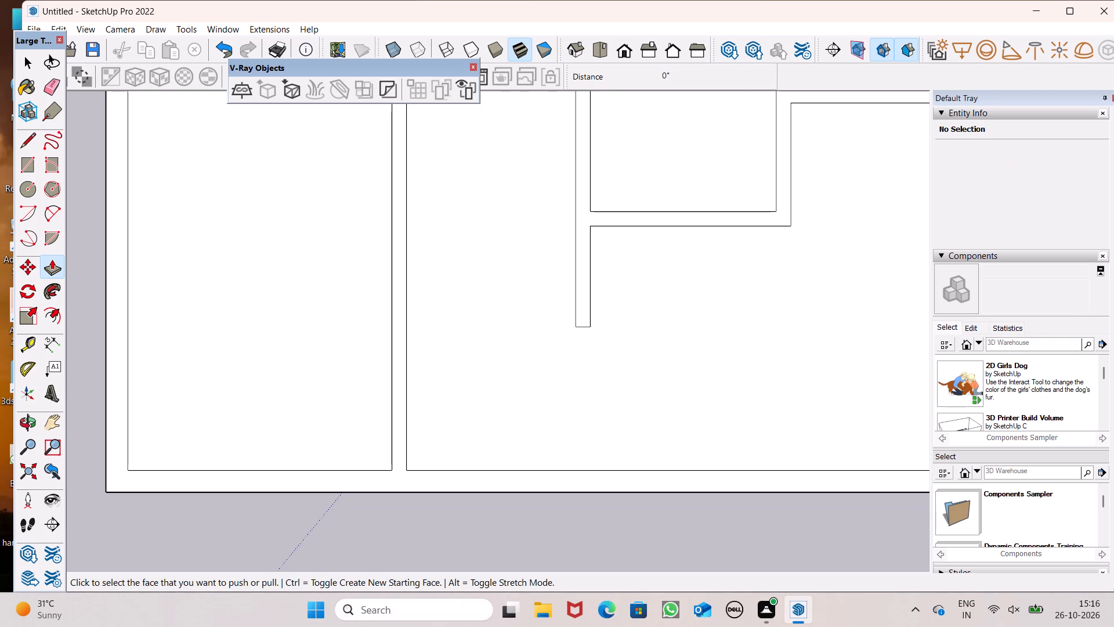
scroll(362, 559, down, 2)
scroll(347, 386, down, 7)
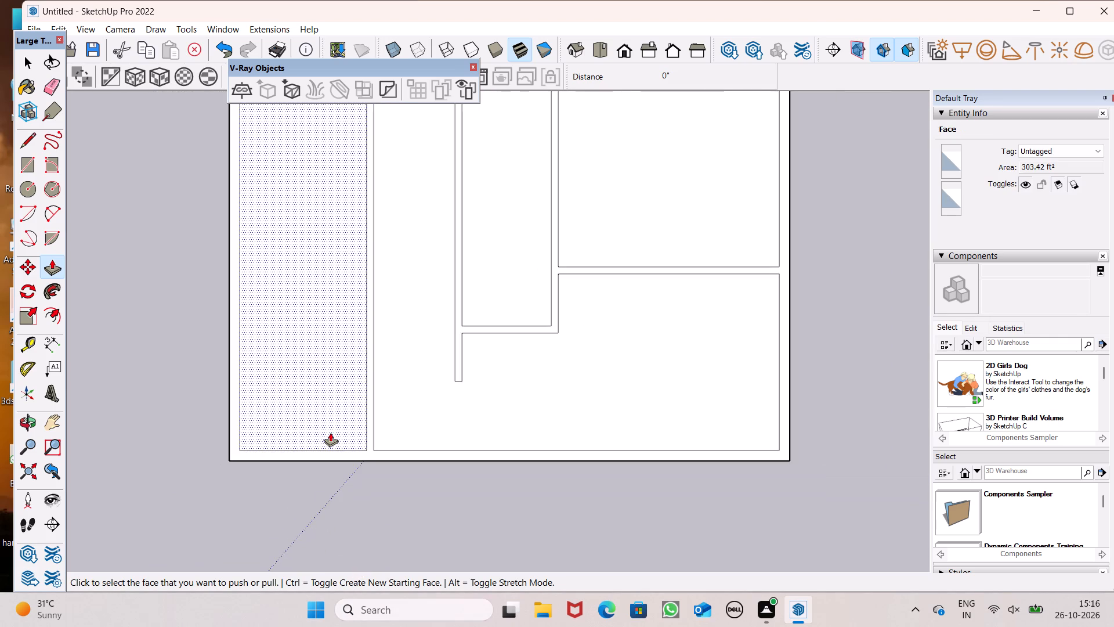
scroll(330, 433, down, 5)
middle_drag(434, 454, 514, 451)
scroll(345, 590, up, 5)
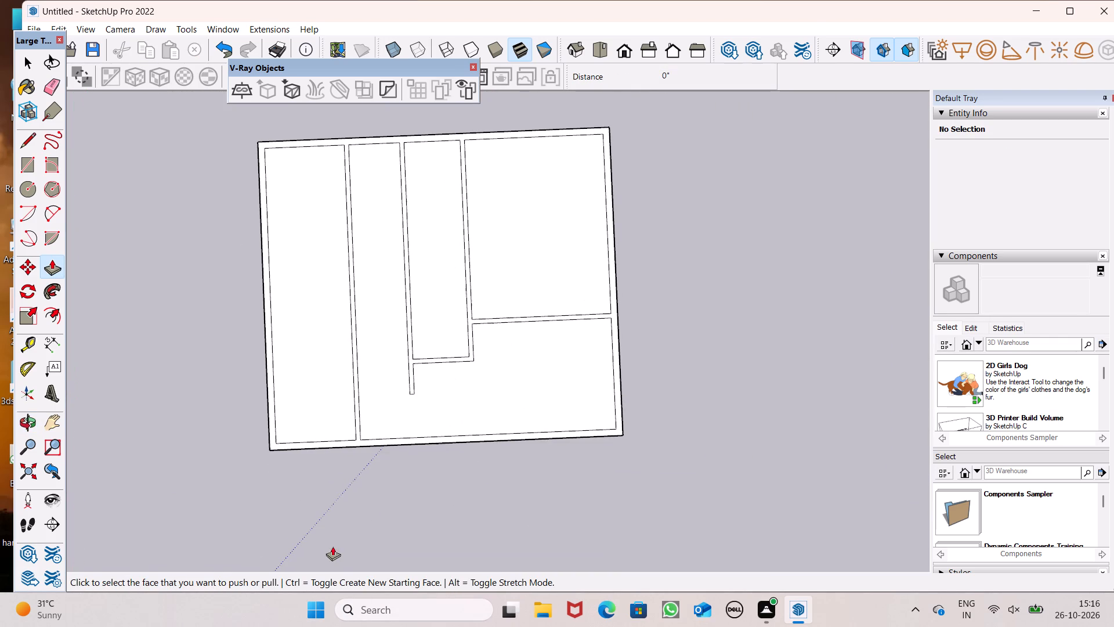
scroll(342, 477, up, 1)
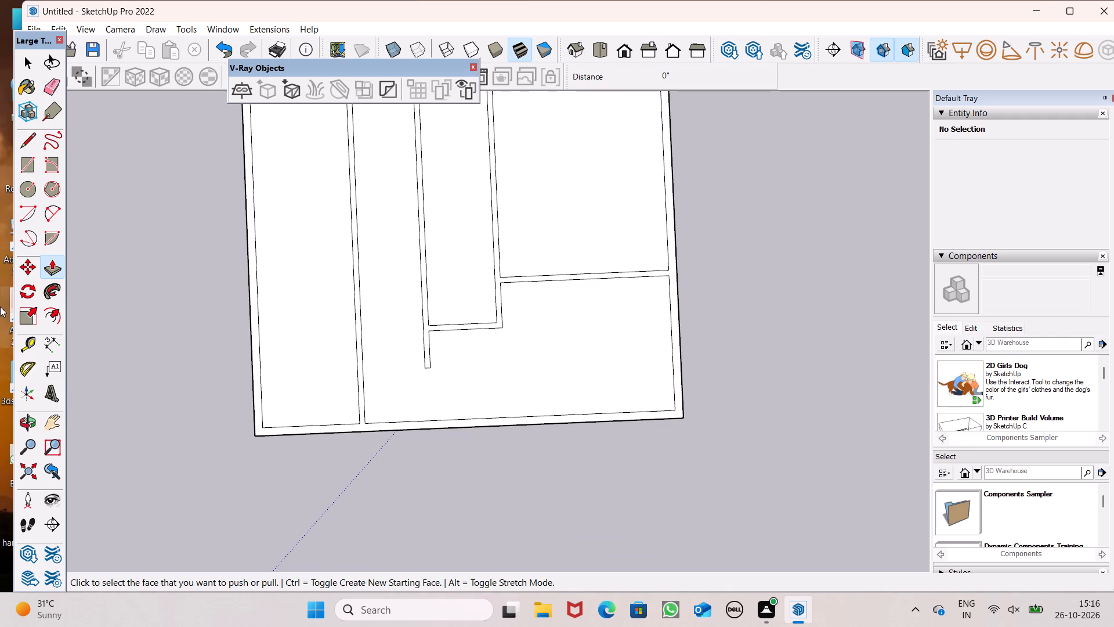
Draw a 9" edge across the bottom outer wall, continuing the left vertical wall's right face to the outer boundary.
click(25, 145)
scroll(304, 434, up, 1)
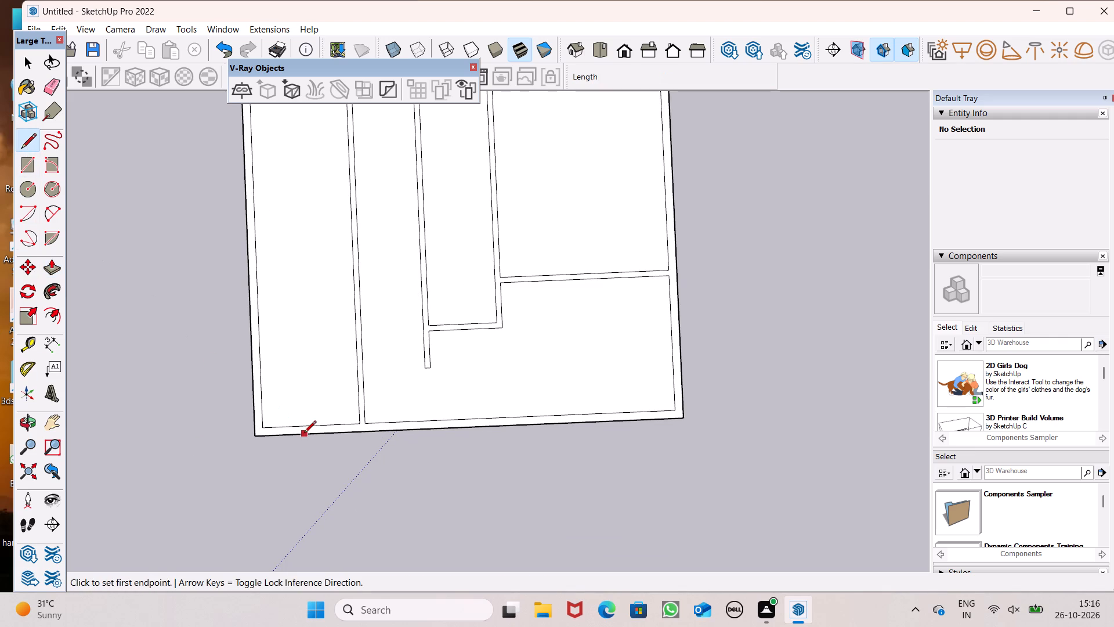
scroll(304, 434, up, 5)
scroll(445, 444, up, 6)
scroll(493, 460, up, 4)
scroll(405, 423, up, 7)
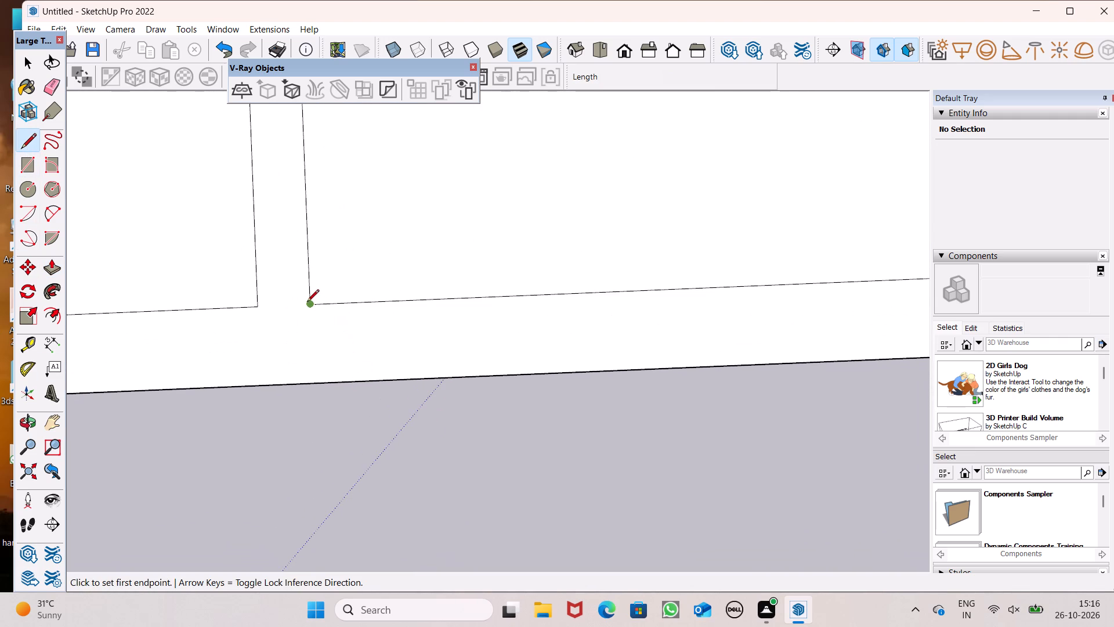
click(306, 302)
scroll(314, 358, up, 3)
click(309, 392)
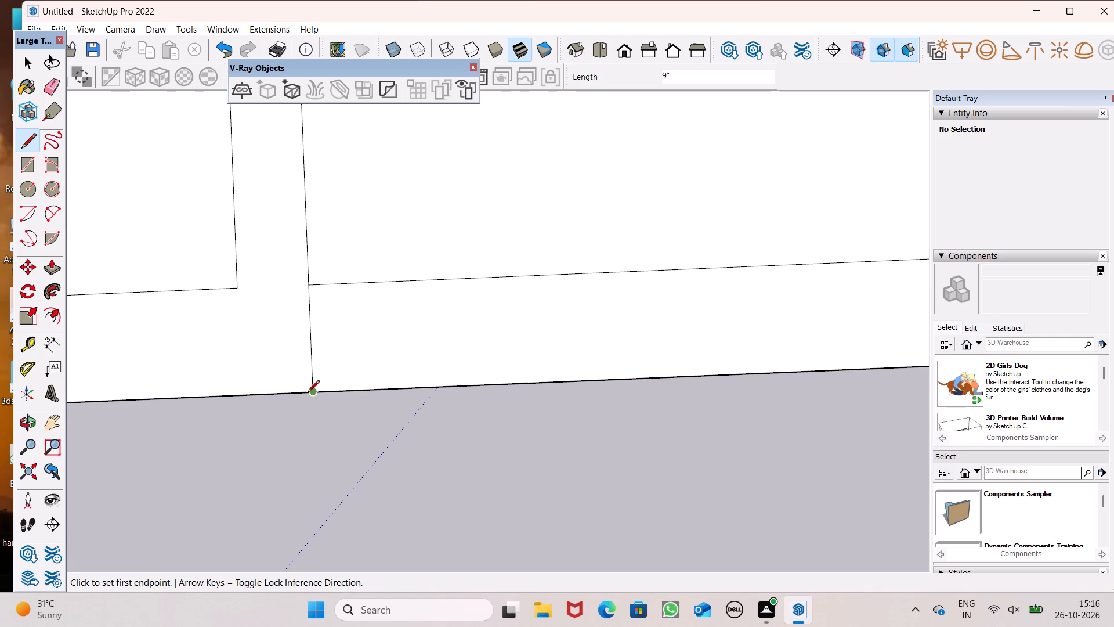
scroll(471, 434, down, 7)
scroll(451, 449, down, 20)
scroll(451, 449, down, 1)
key(space)
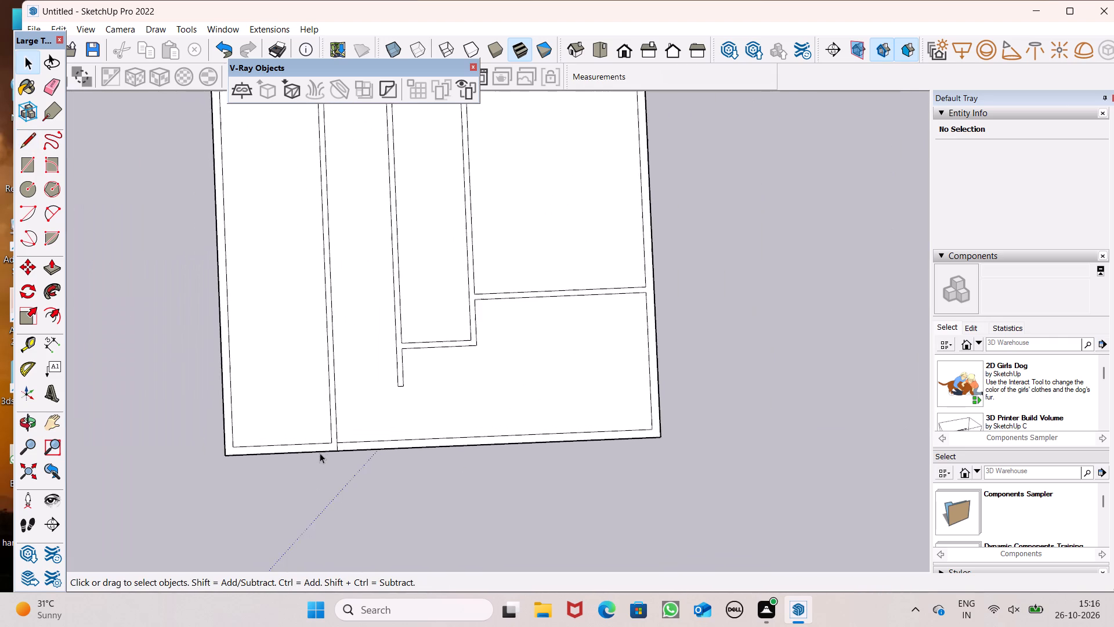
In the top view, draw a short horizontal edge across the right outer wall, partway down the lower-right room.
middle_drag(377, 451, 369, 501)
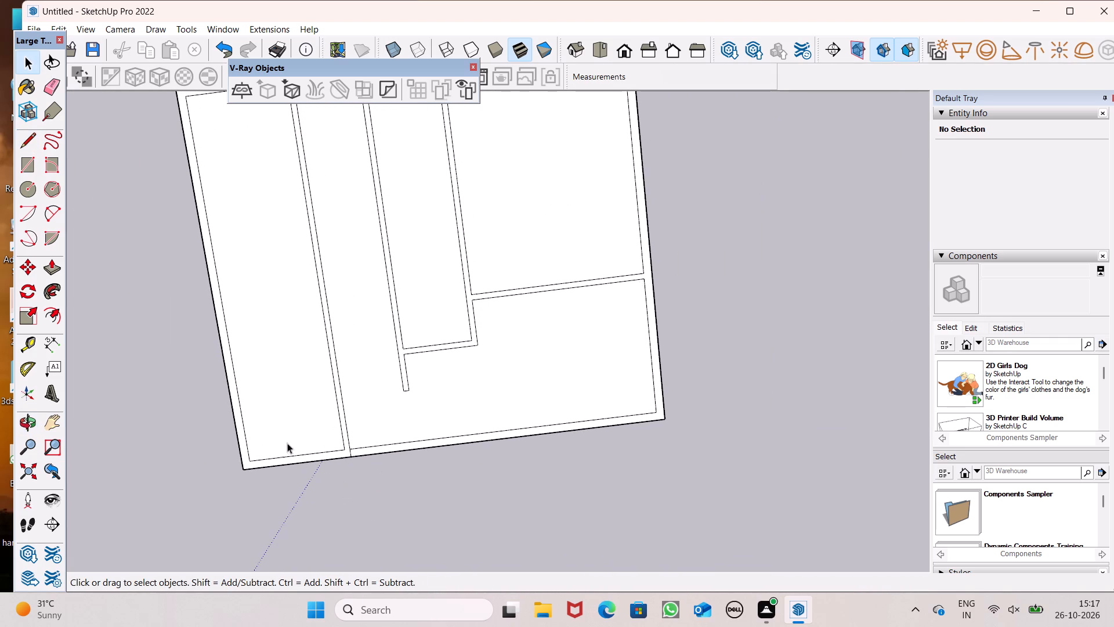
click(19, 147)
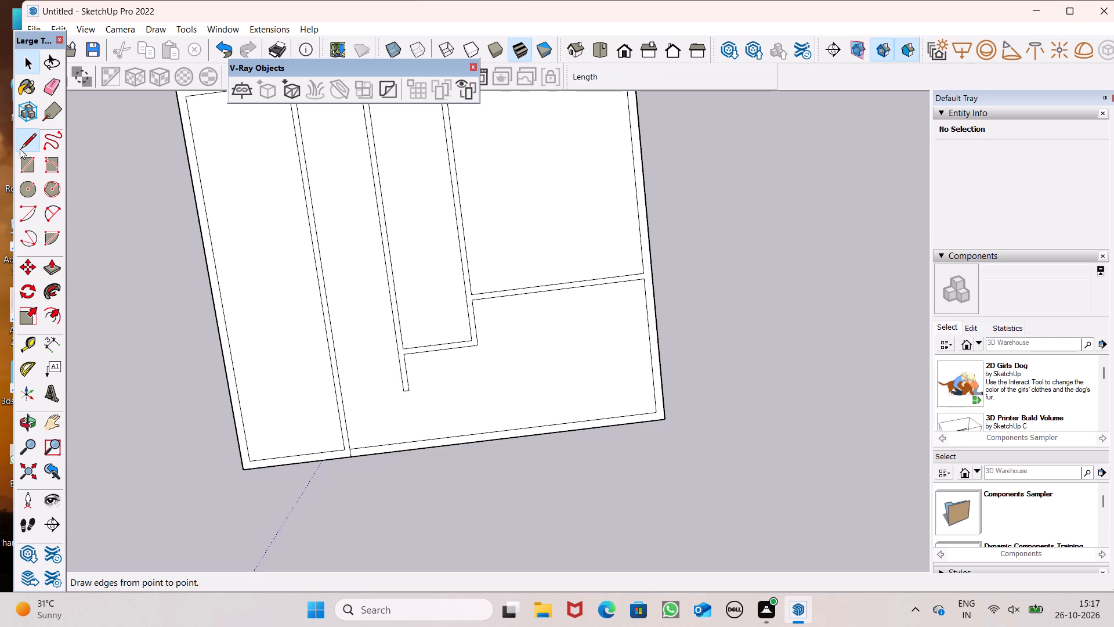
middle_drag(616, 437, 537, 497)
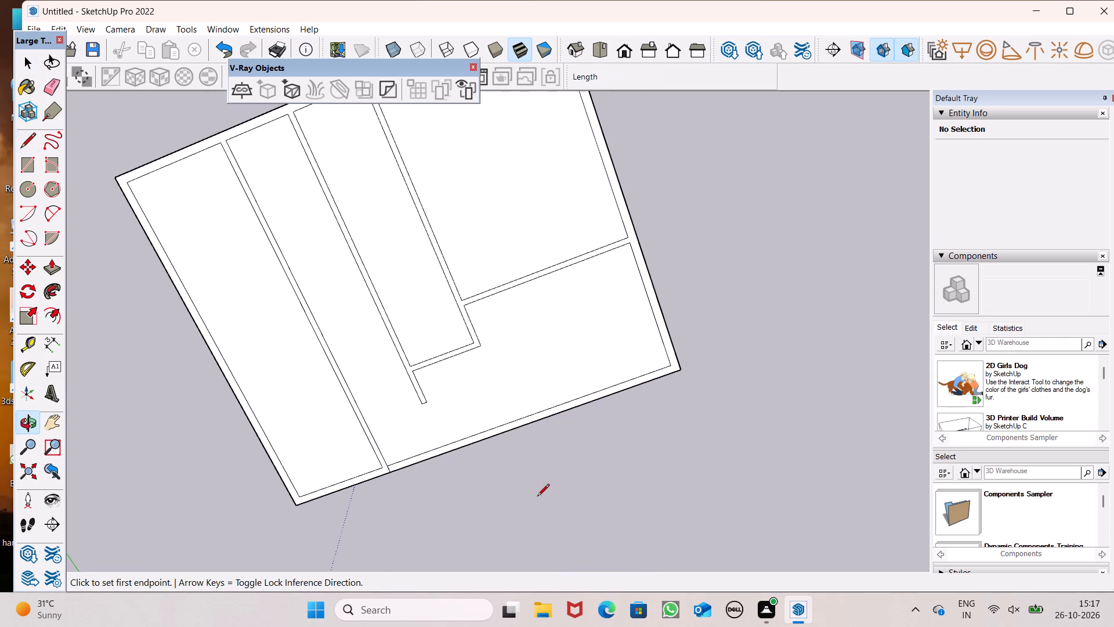
scroll(712, 349, up, 3)
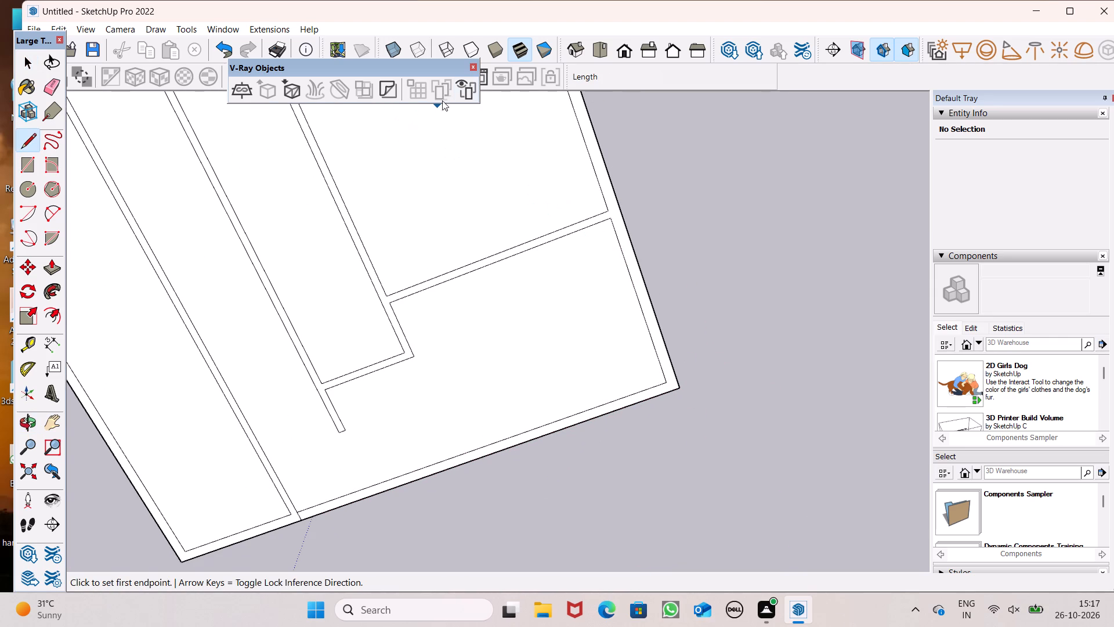
click(598, 55)
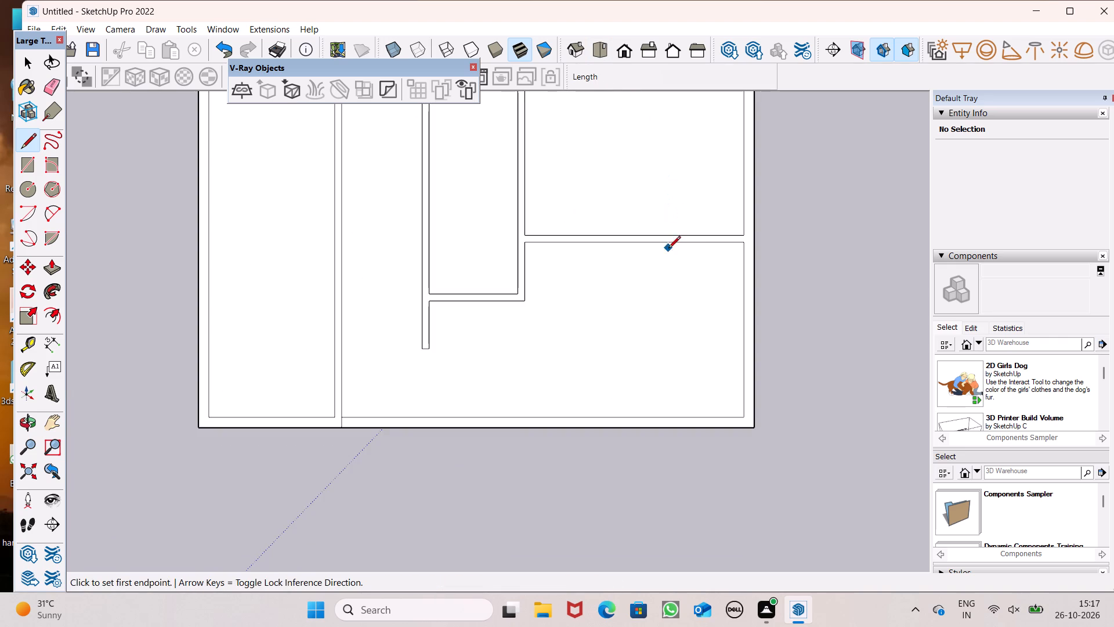
scroll(688, 288, down, 2)
middle_drag(712, 355, 720, 338)
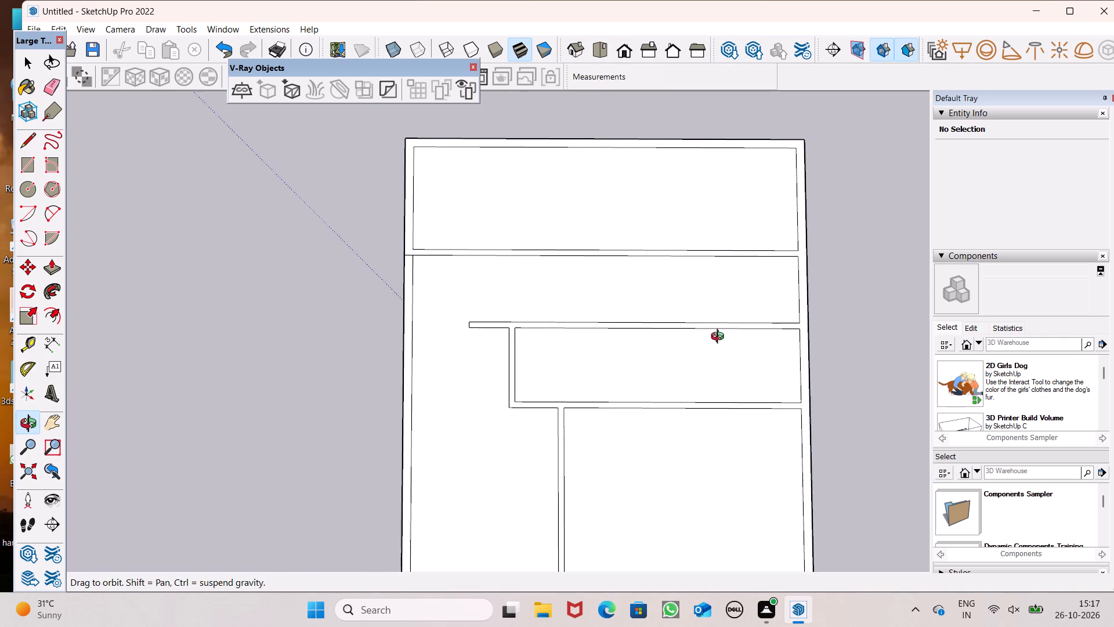
middle_drag(720, 338, 707, 359)
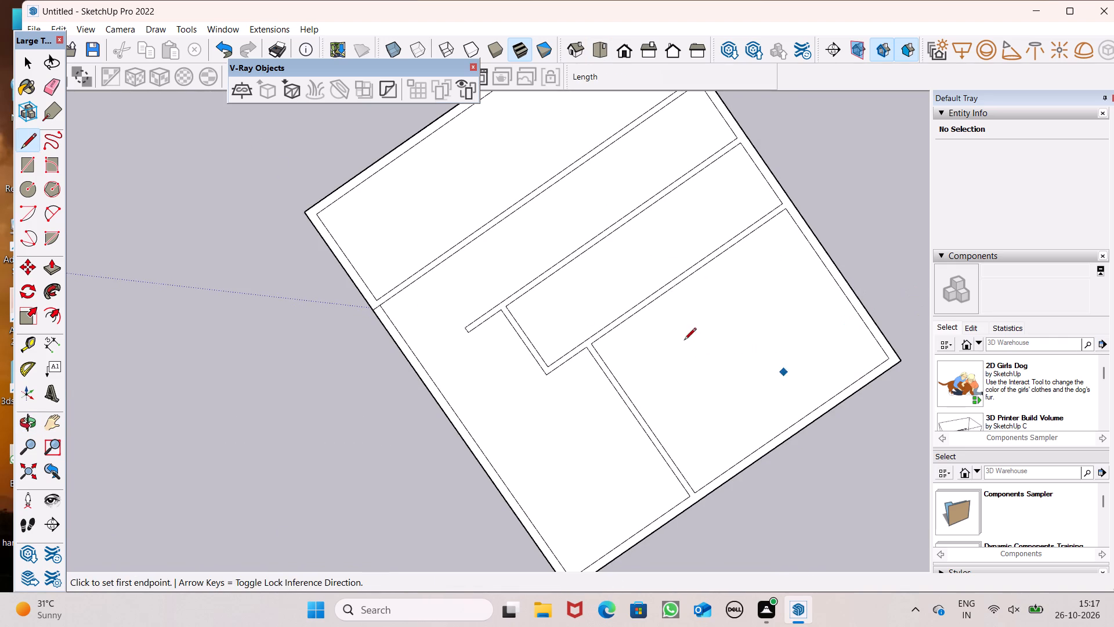
click(599, 53)
scroll(420, 318, down, 3)
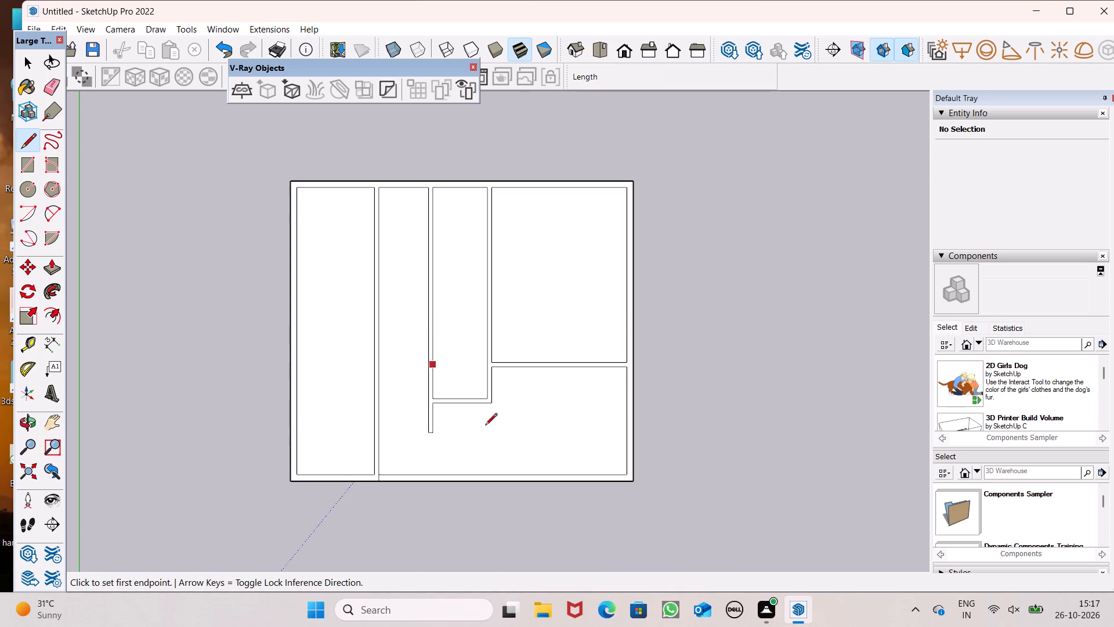
scroll(657, 495, up, 5)
scroll(610, 377, up, 1)
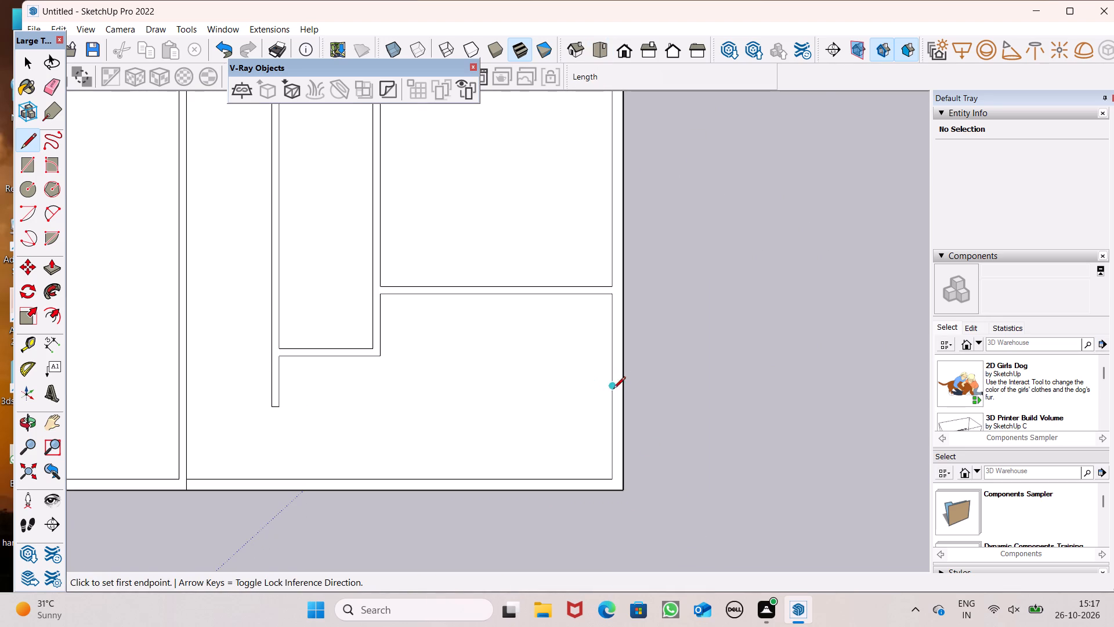
scroll(626, 384, up, 3)
click(606, 391)
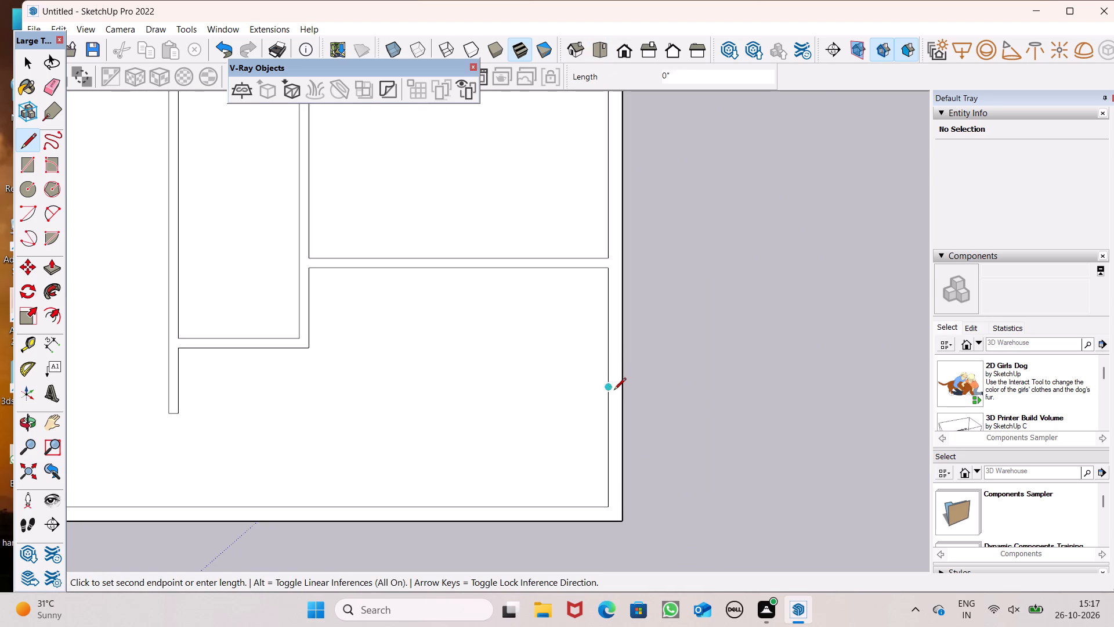
click(623, 389)
scroll(725, 287, down, 3)
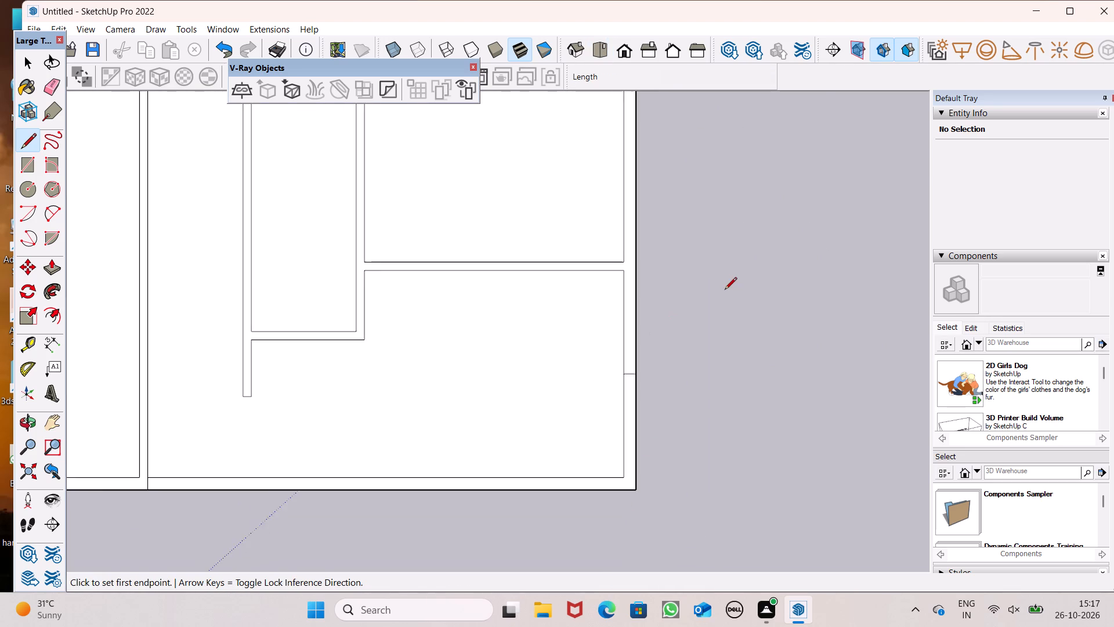
scroll(725, 290, down, 2)
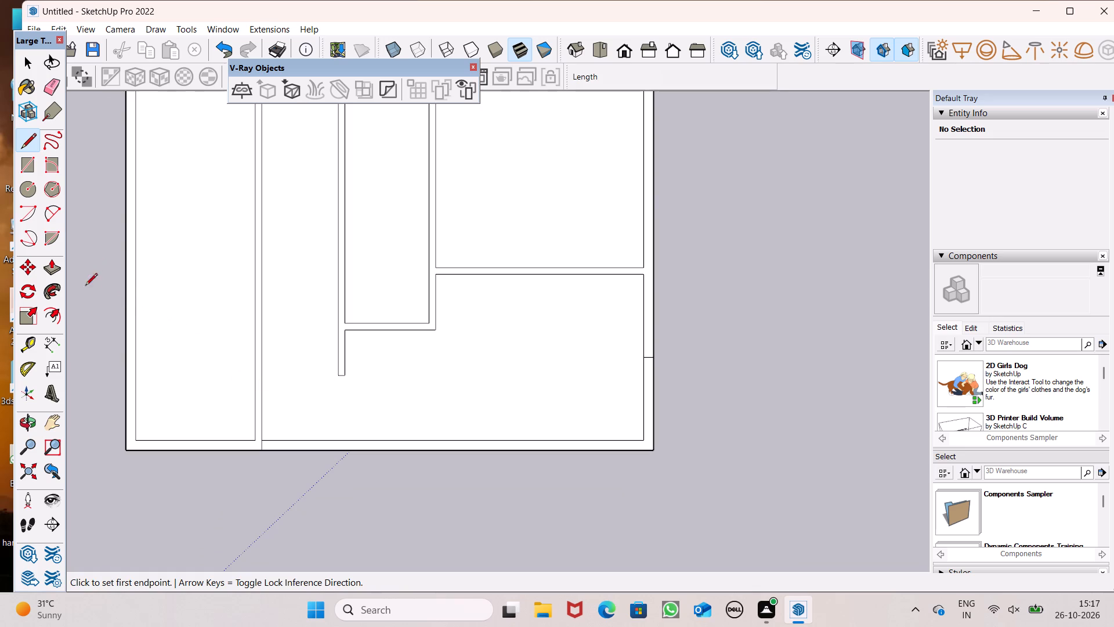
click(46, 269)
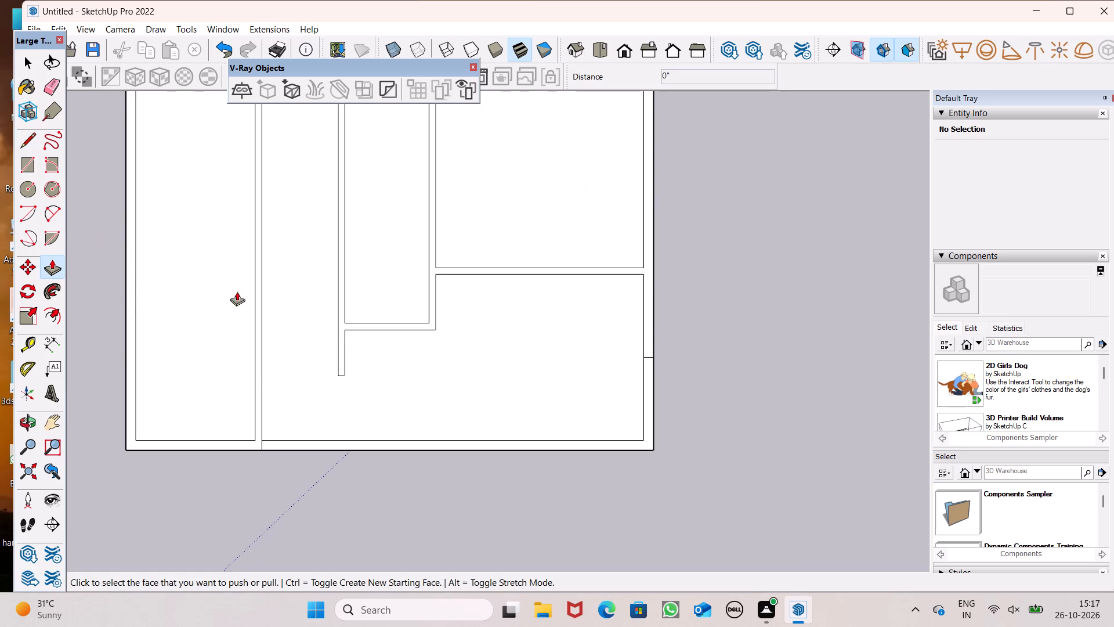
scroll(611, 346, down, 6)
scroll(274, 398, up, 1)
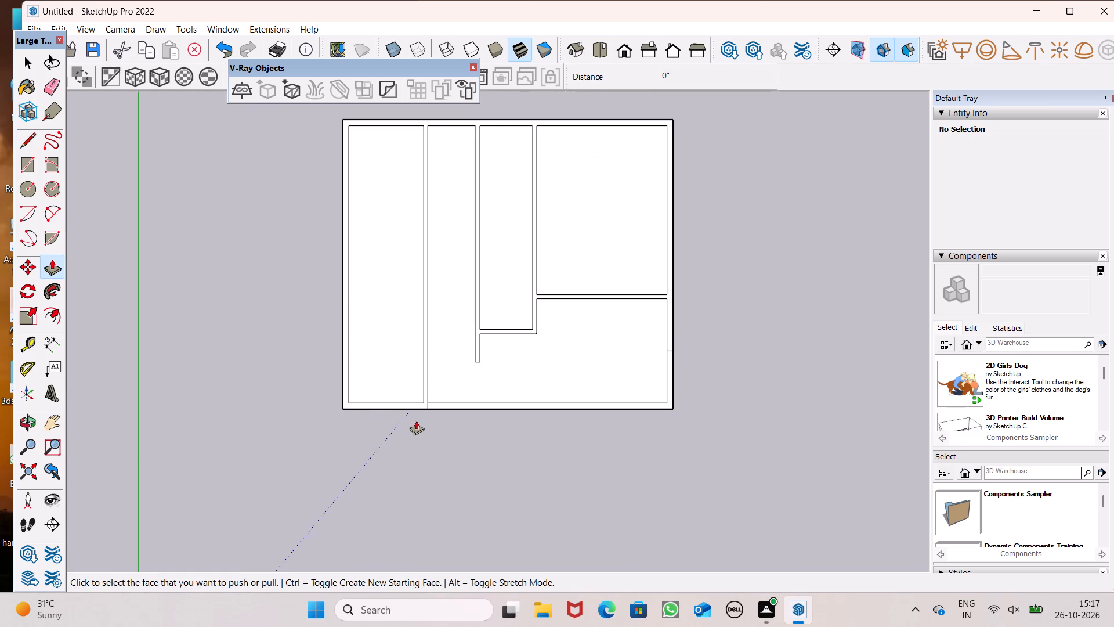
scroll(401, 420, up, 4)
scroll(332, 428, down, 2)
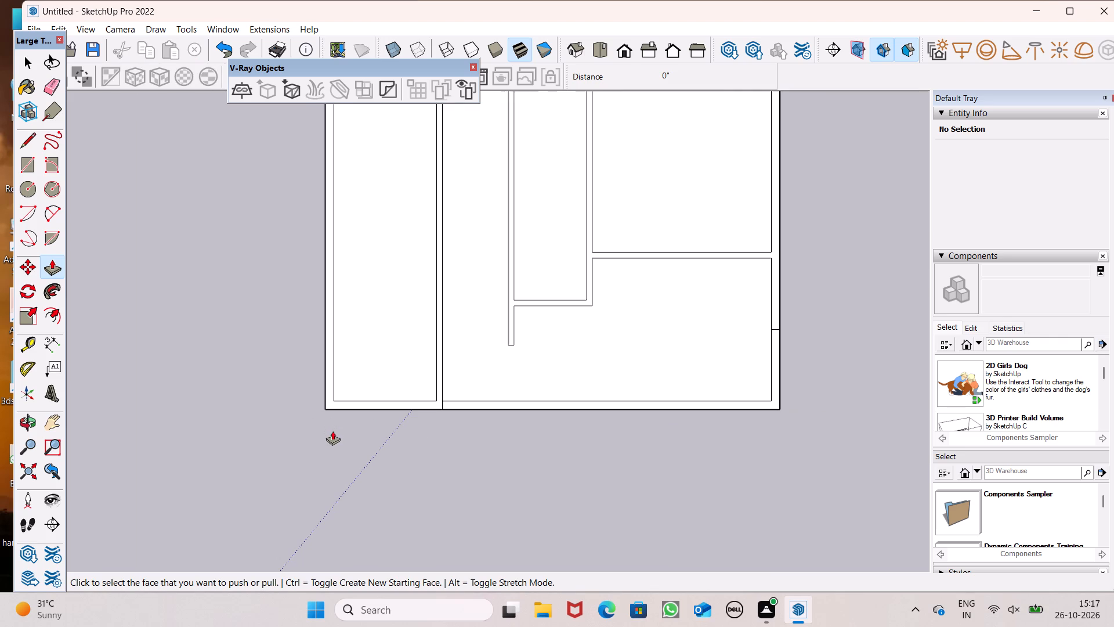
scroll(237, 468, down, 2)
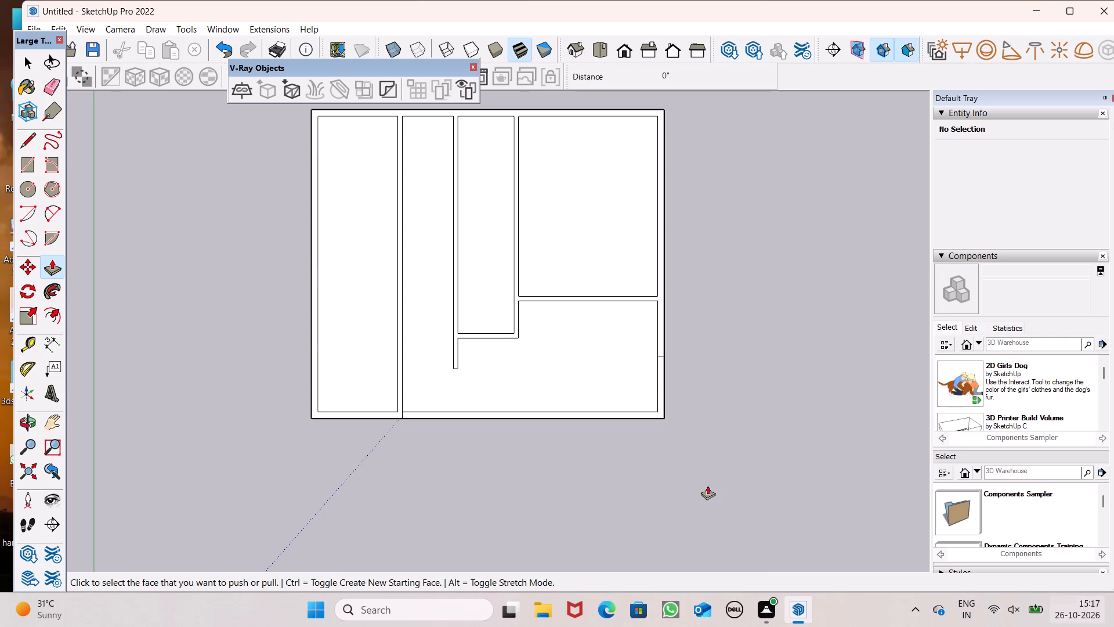
Draw a 9" vertical edge across the bottom outer wall from the left room's lower-left inner corner.
click(31, 143)
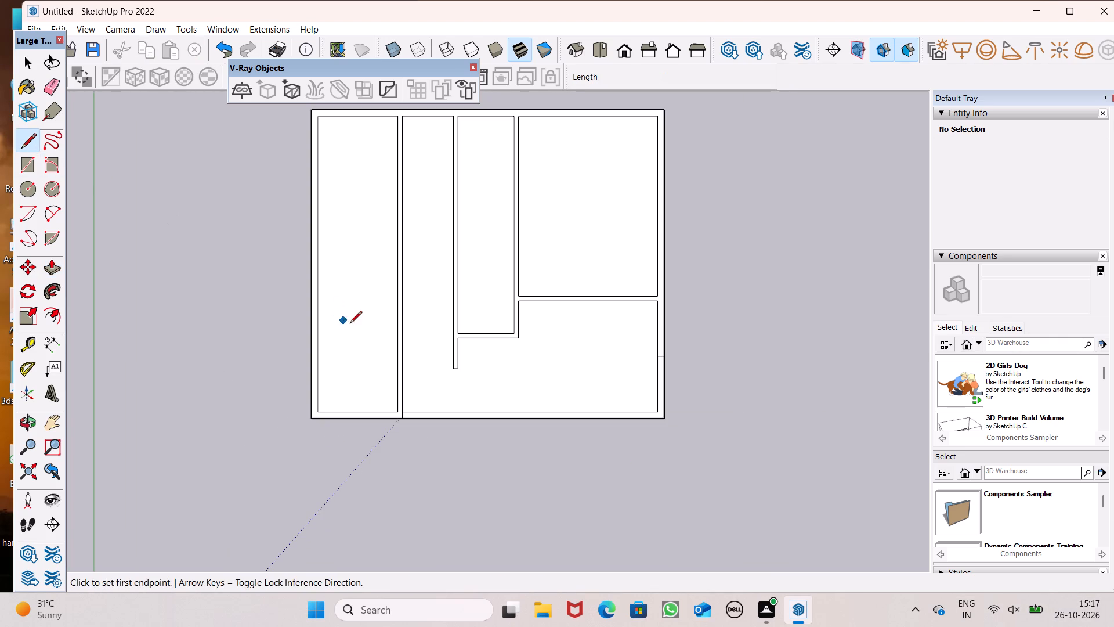
scroll(374, 341, up, 4)
scroll(272, 448, up, 4)
click(291, 448)
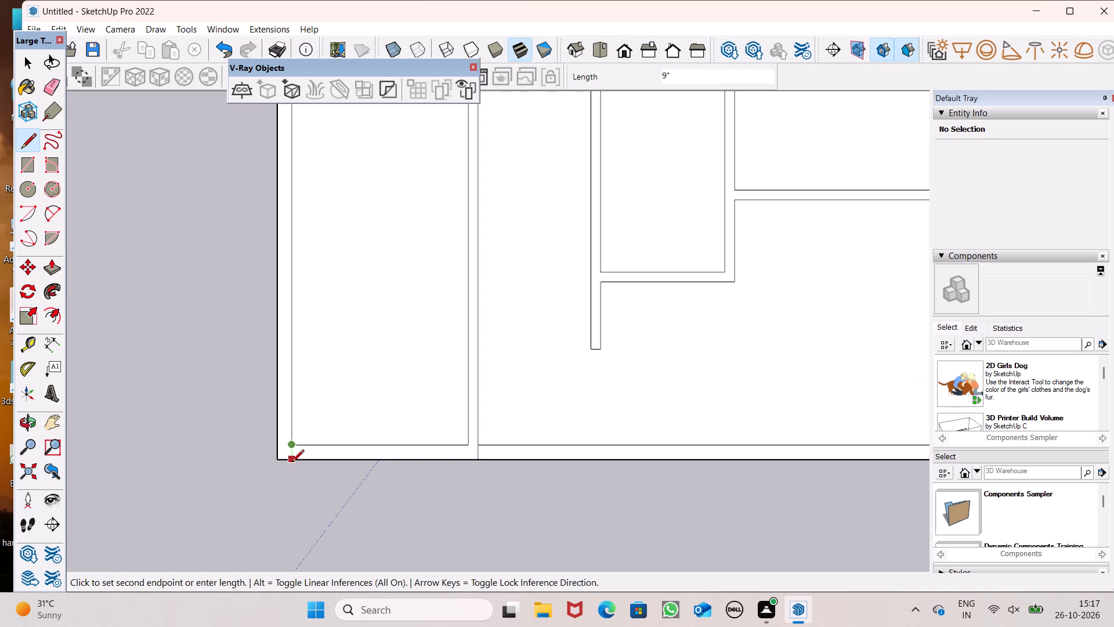
drag(292, 463, 294, 455)
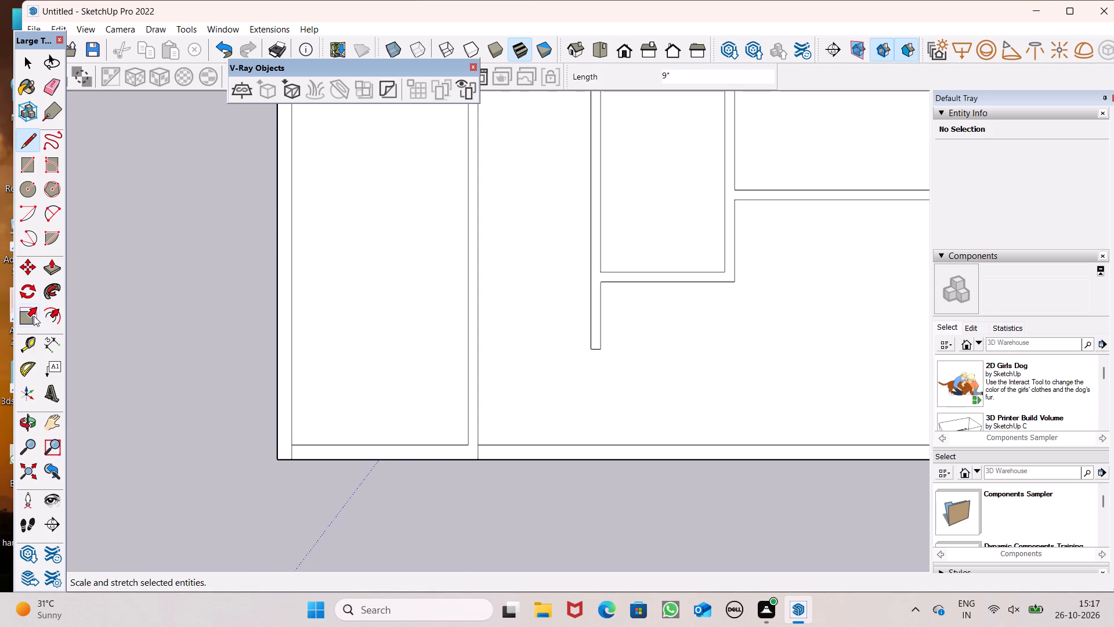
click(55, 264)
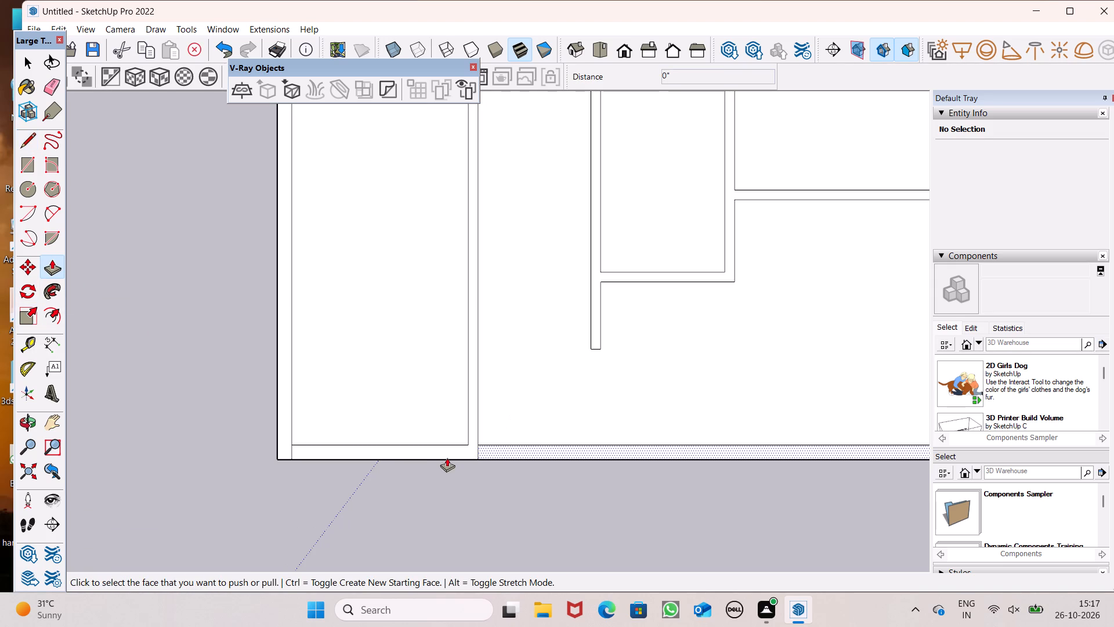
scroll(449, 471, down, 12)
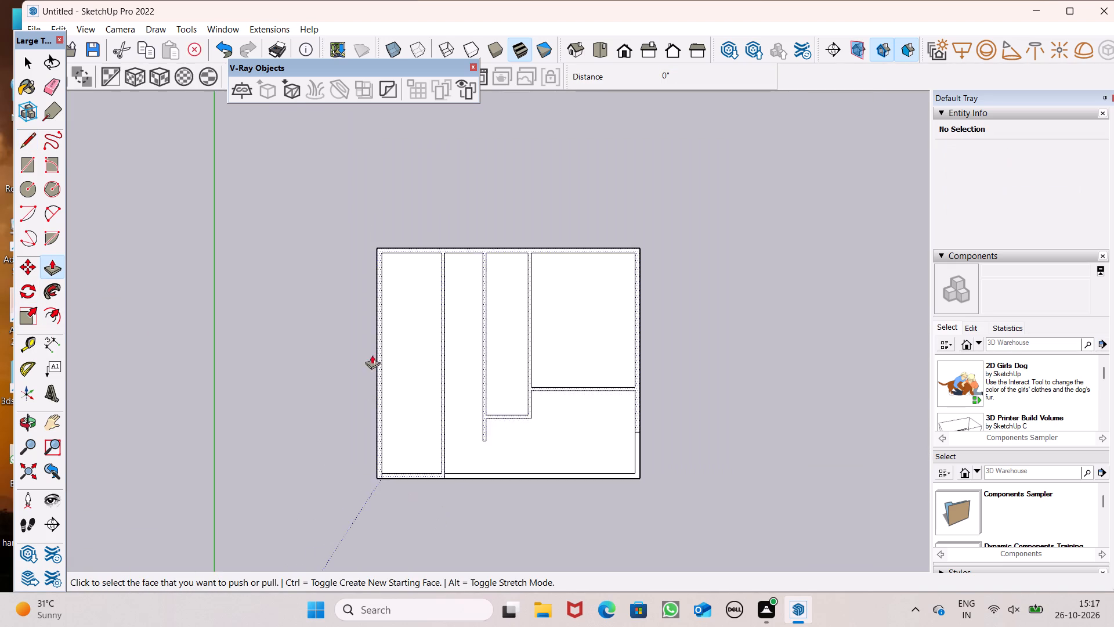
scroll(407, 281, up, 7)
Draw a vertical edge across the top outer wall from the left room's upper-left inner corner to the outer boundary.
click(31, 143)
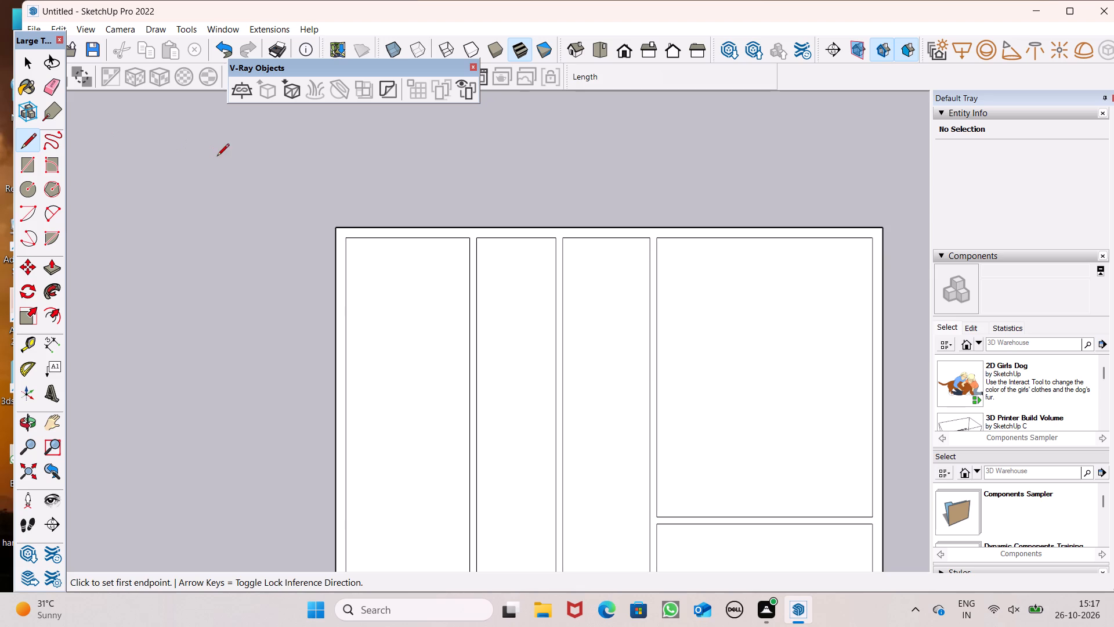
scroll(225, 155, up, 3)
scroll(333, 221, up, 3)
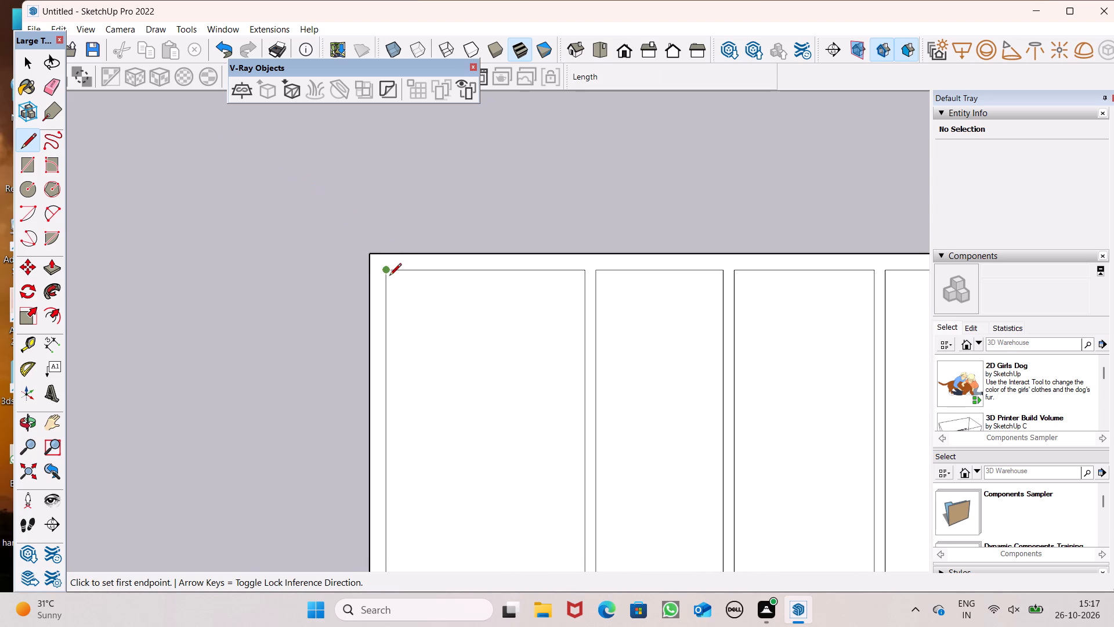
click(384, 273)
scroll(384, 265, up, 12)
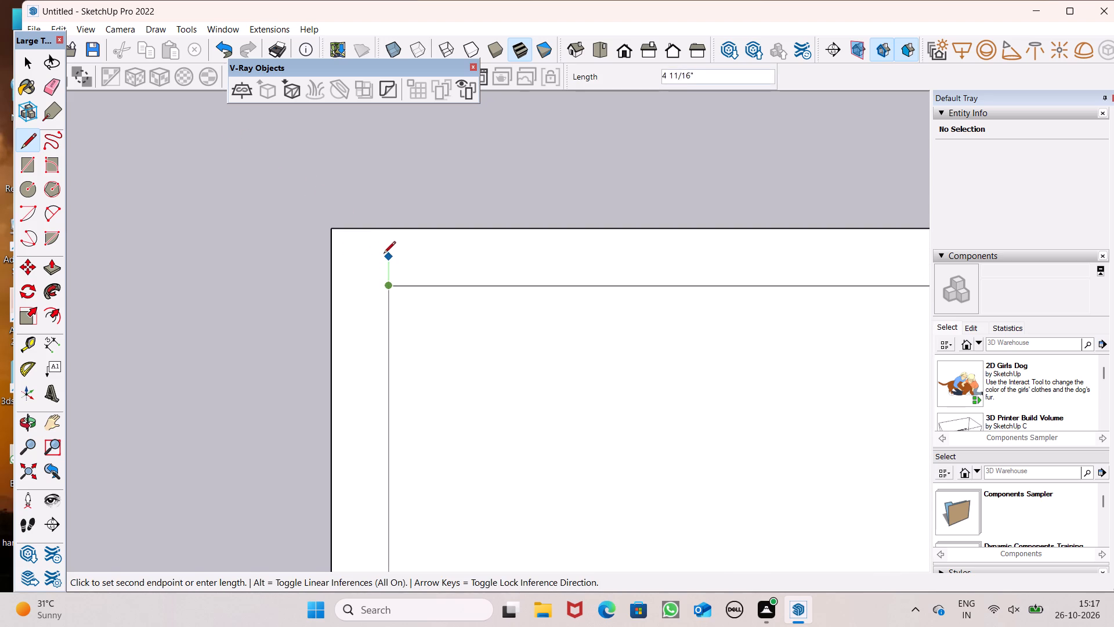
click(384, 231)
scroll(296, 147, down, 8)
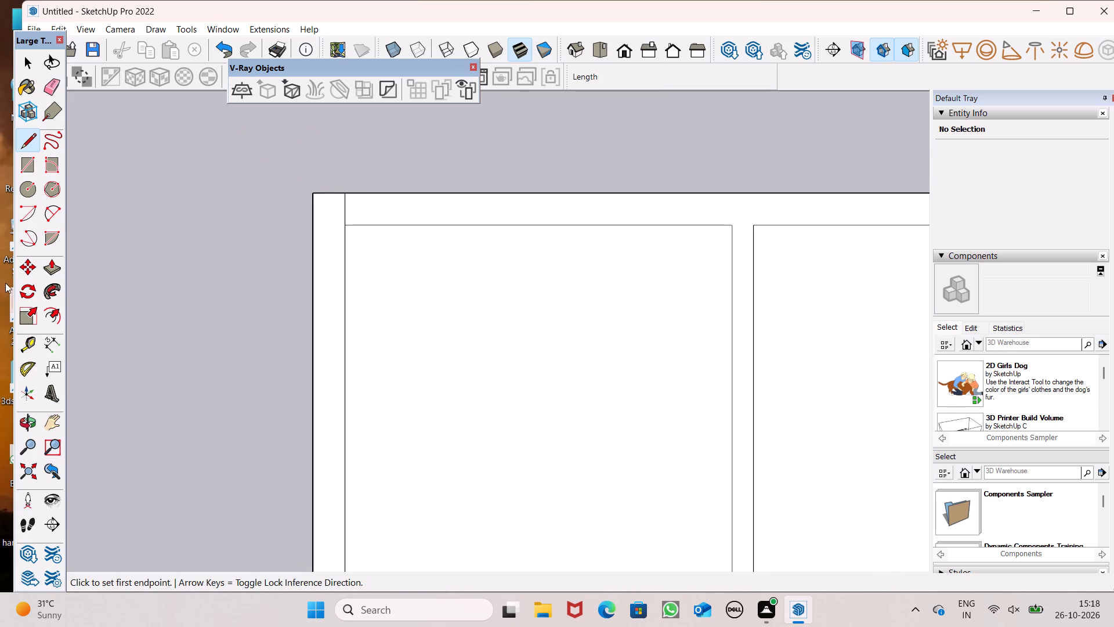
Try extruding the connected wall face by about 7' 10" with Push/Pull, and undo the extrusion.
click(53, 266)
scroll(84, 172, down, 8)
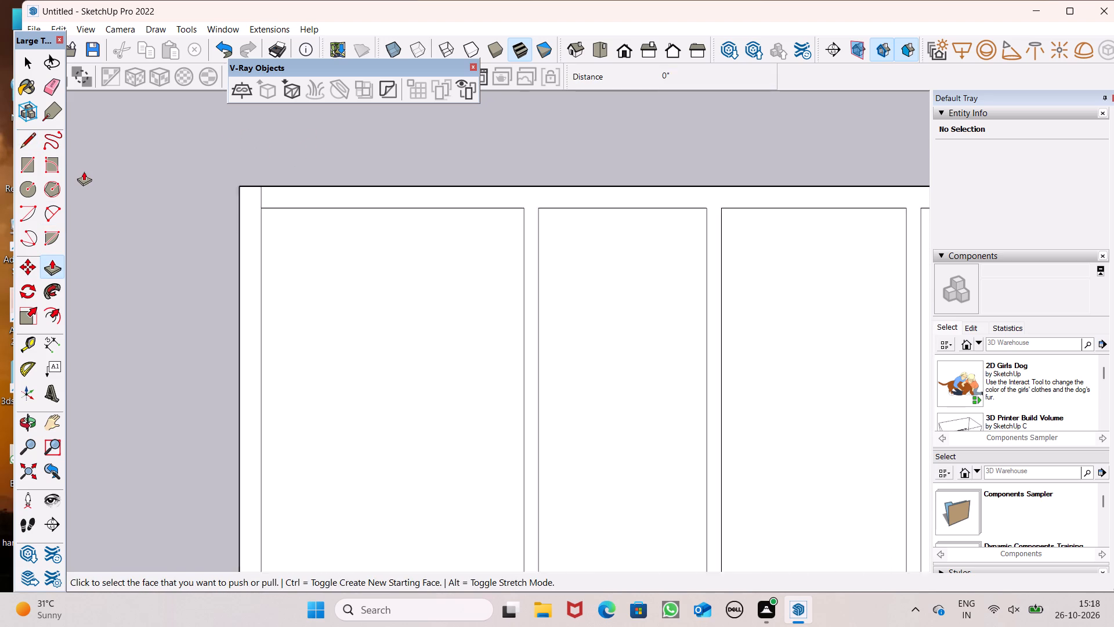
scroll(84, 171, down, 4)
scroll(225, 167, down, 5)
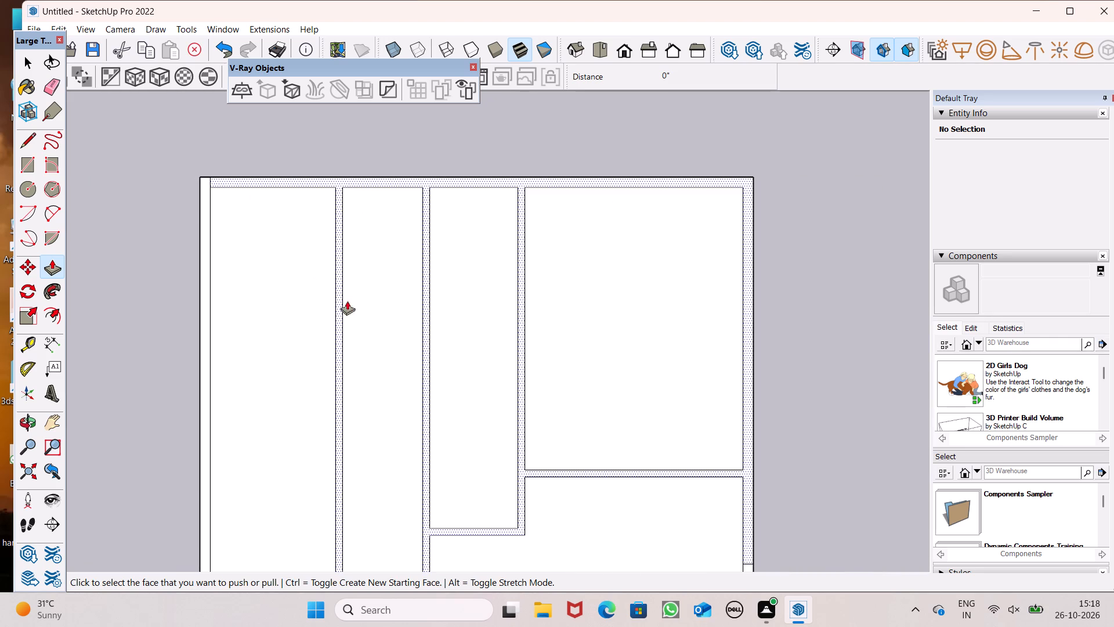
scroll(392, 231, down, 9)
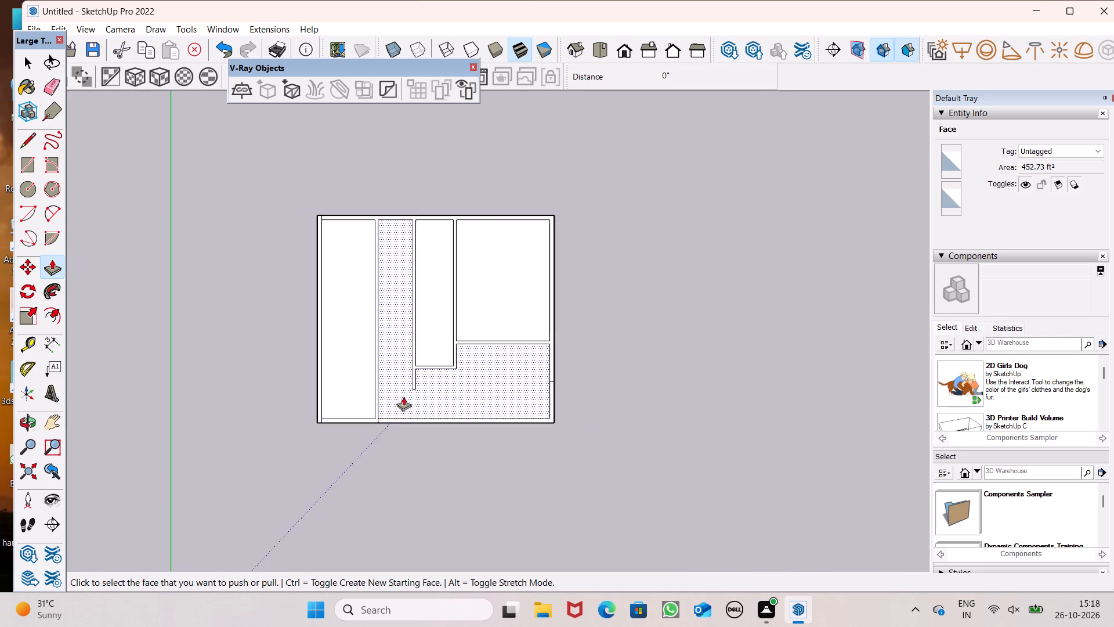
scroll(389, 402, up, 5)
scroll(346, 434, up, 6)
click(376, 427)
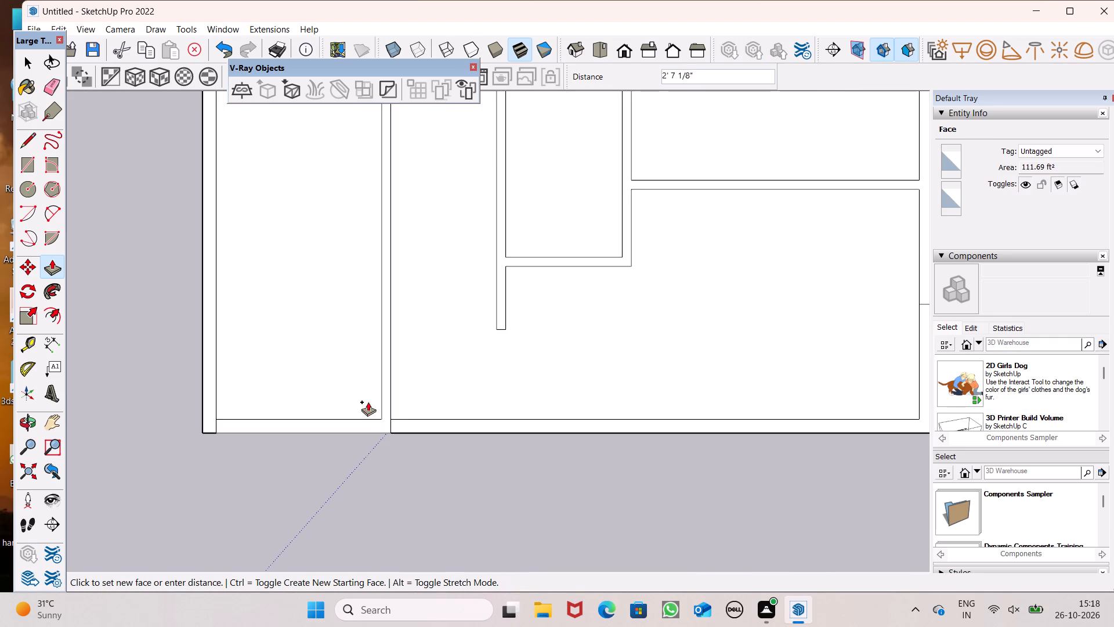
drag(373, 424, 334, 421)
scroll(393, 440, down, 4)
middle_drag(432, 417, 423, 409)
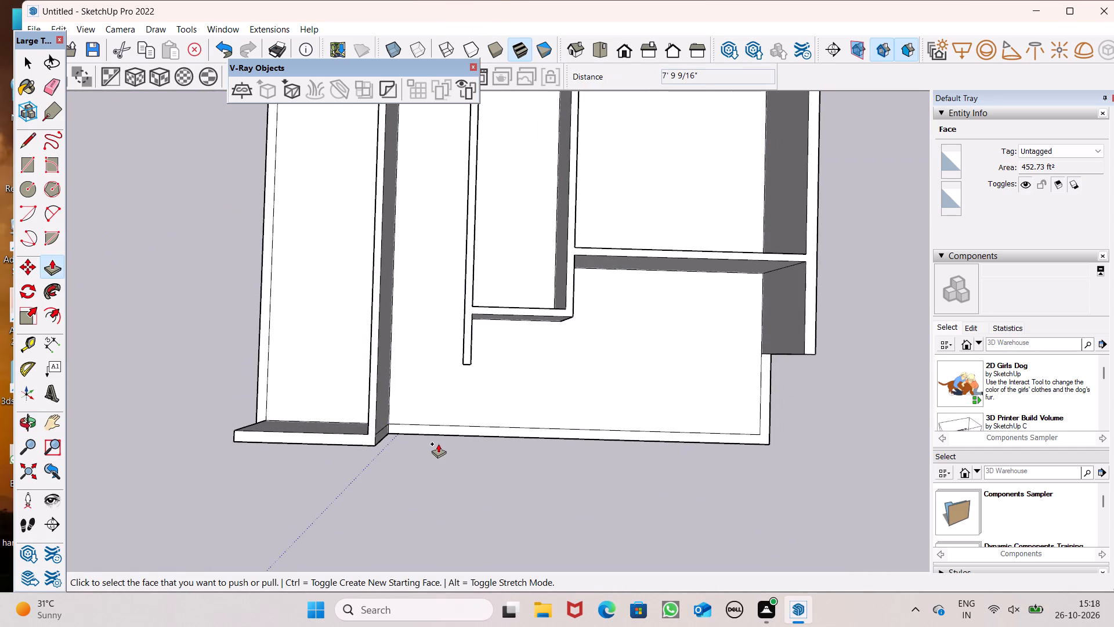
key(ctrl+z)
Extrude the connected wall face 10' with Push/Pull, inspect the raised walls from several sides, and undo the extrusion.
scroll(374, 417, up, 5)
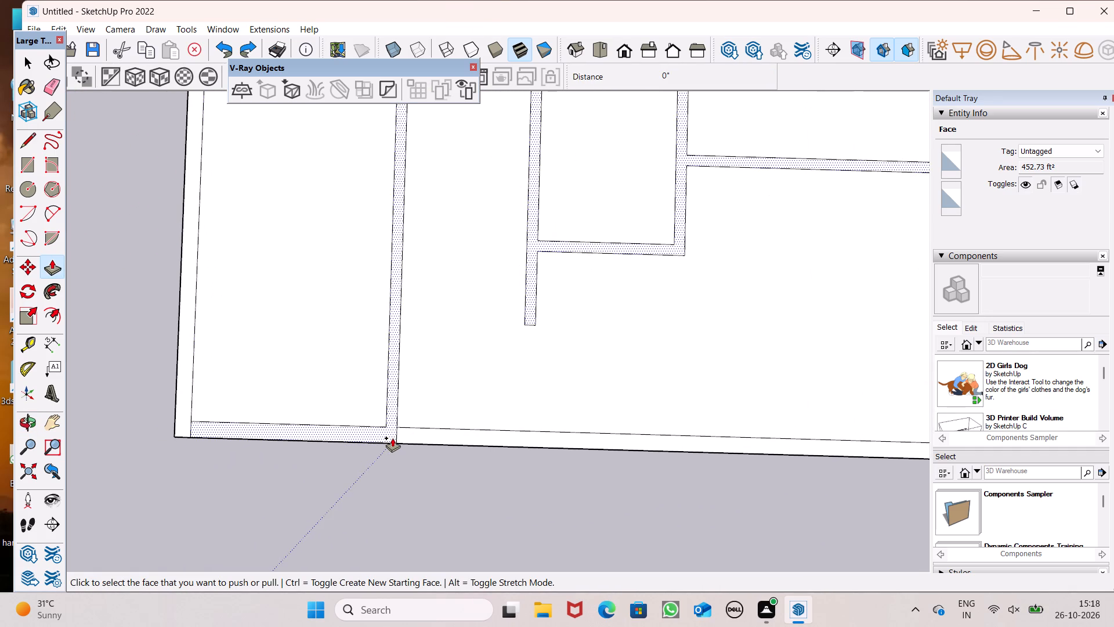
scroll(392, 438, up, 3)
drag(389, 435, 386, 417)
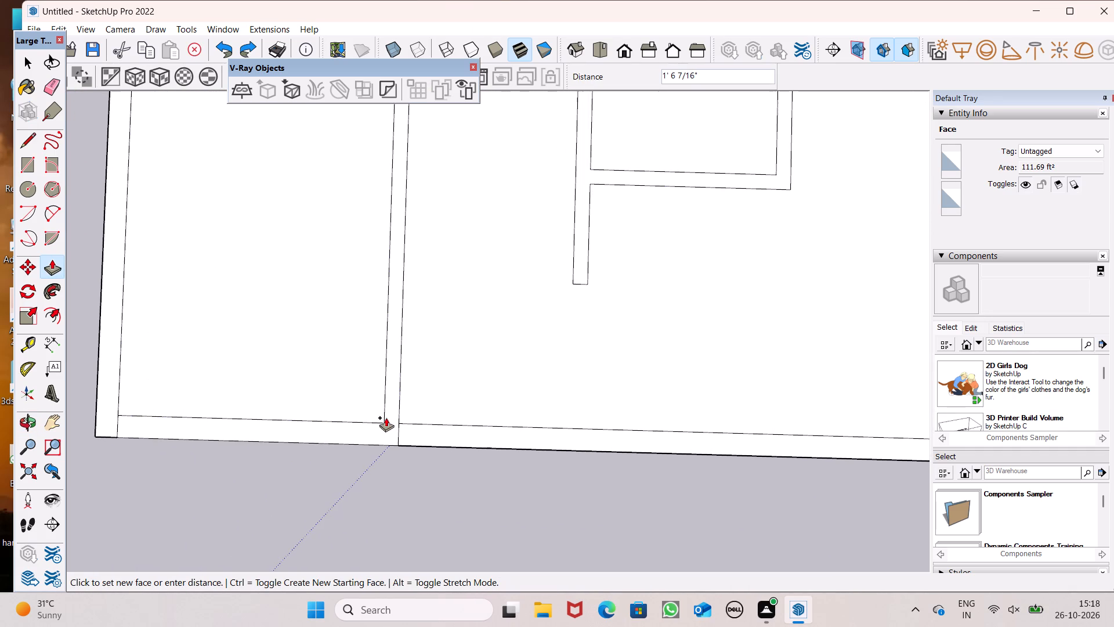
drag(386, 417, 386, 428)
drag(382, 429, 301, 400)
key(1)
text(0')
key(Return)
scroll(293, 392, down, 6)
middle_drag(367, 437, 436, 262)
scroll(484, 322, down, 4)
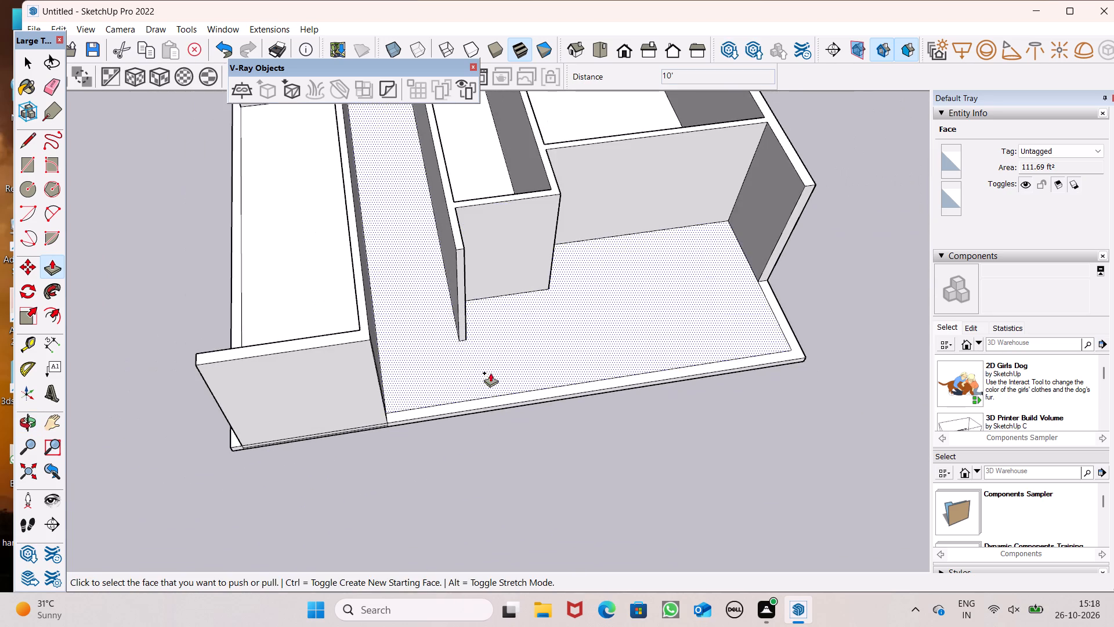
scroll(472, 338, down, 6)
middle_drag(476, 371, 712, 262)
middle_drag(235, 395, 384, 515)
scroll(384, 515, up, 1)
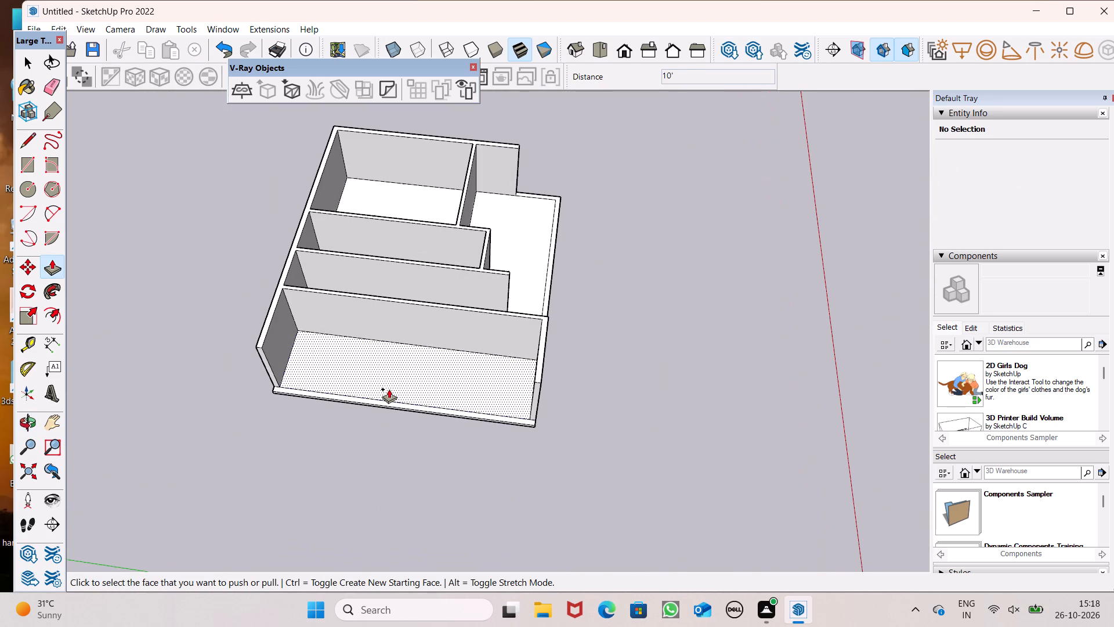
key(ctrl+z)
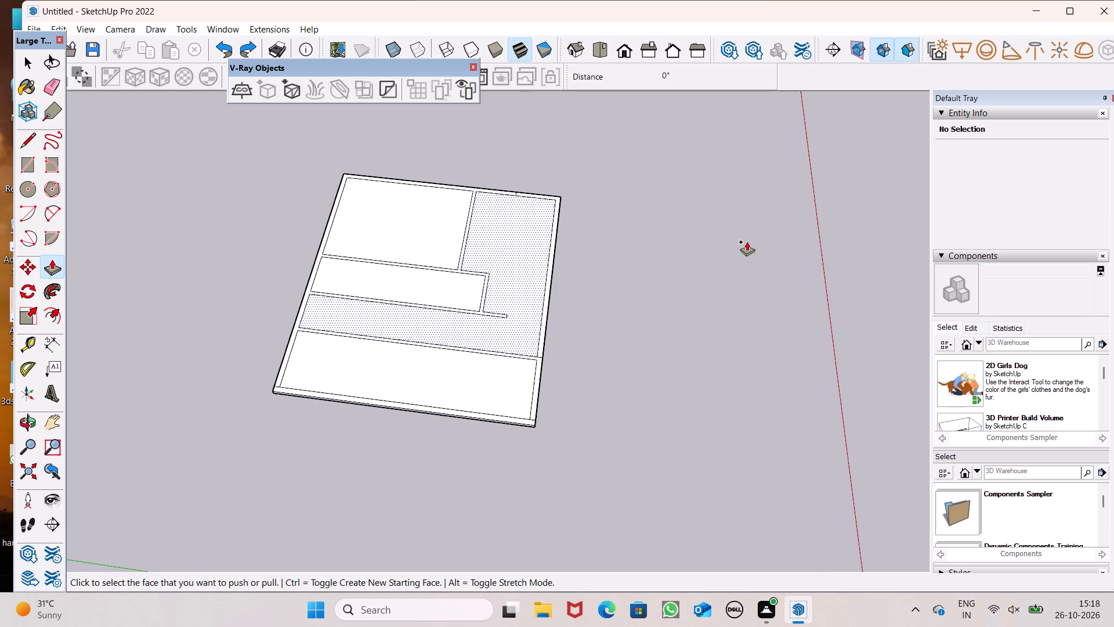
Place two vertical guides in the left room, about 3' from the left outer wall's inner face and about 2' 6" beyond that.
scroll(769, 252, down, 1)
middle_drag(794, 319, 327, 378)
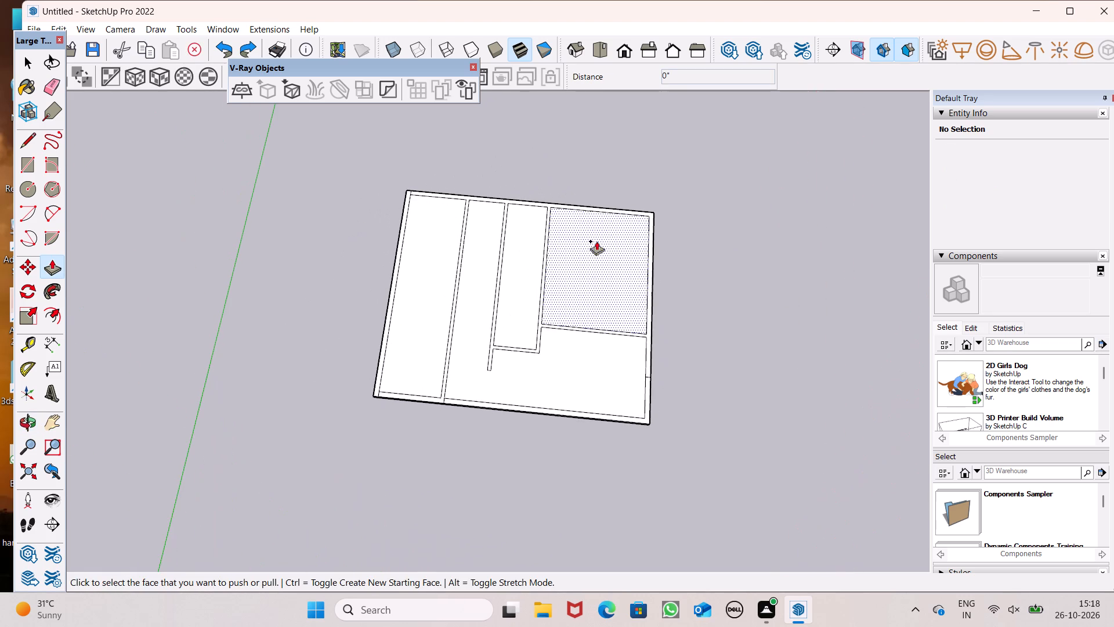
middle_drag(517, 189, 541, 291)
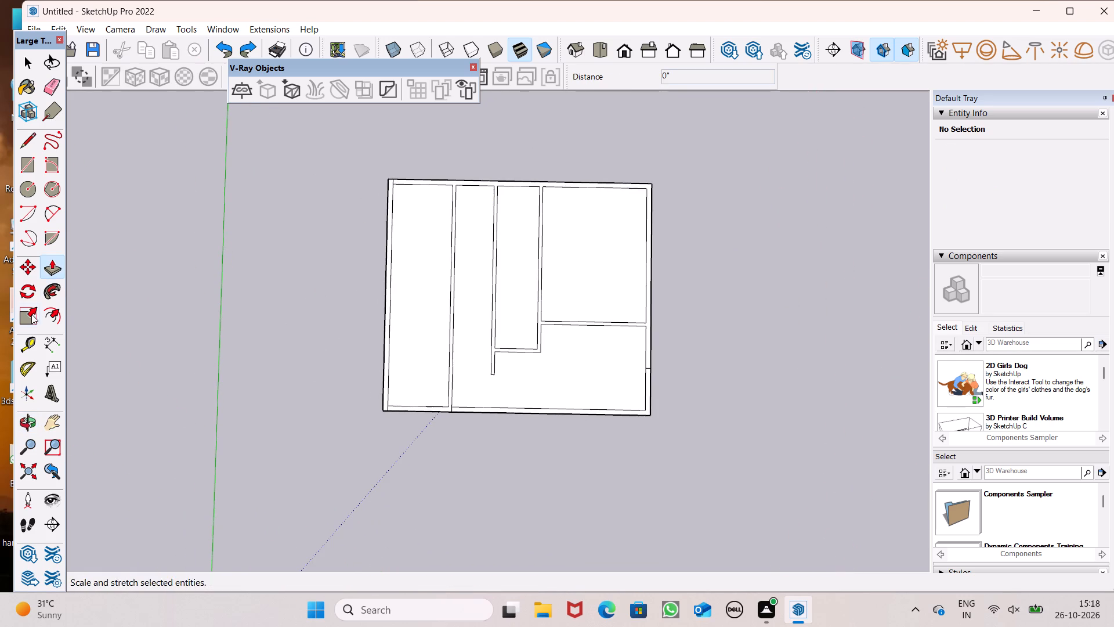
drag(27, 344, 33, 341)
scroll(446, 280, up, 4)
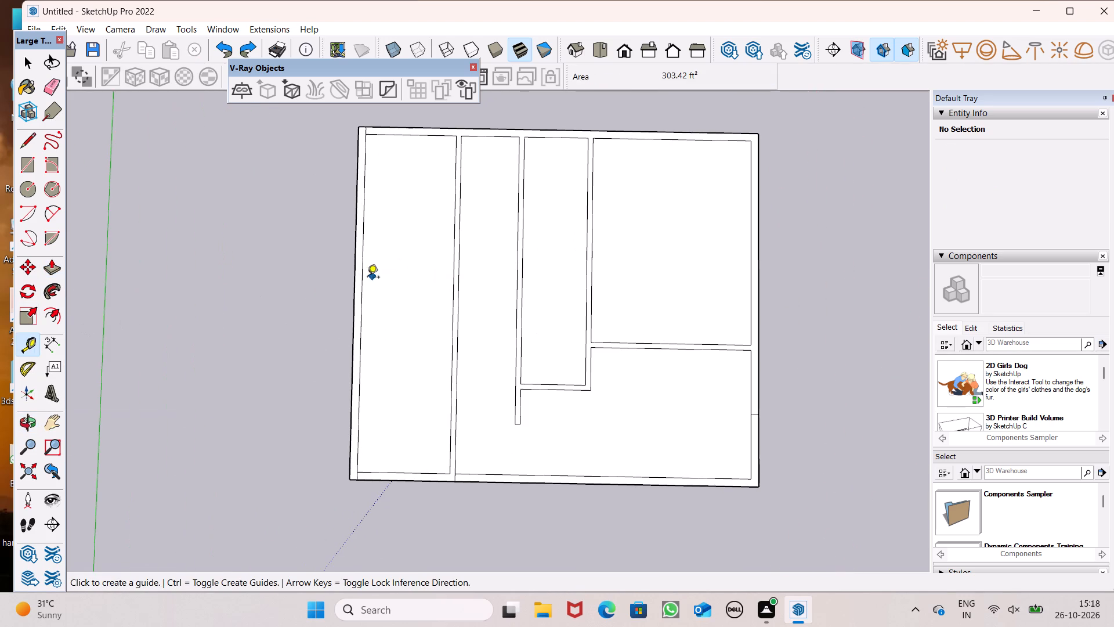
click(359, 279)
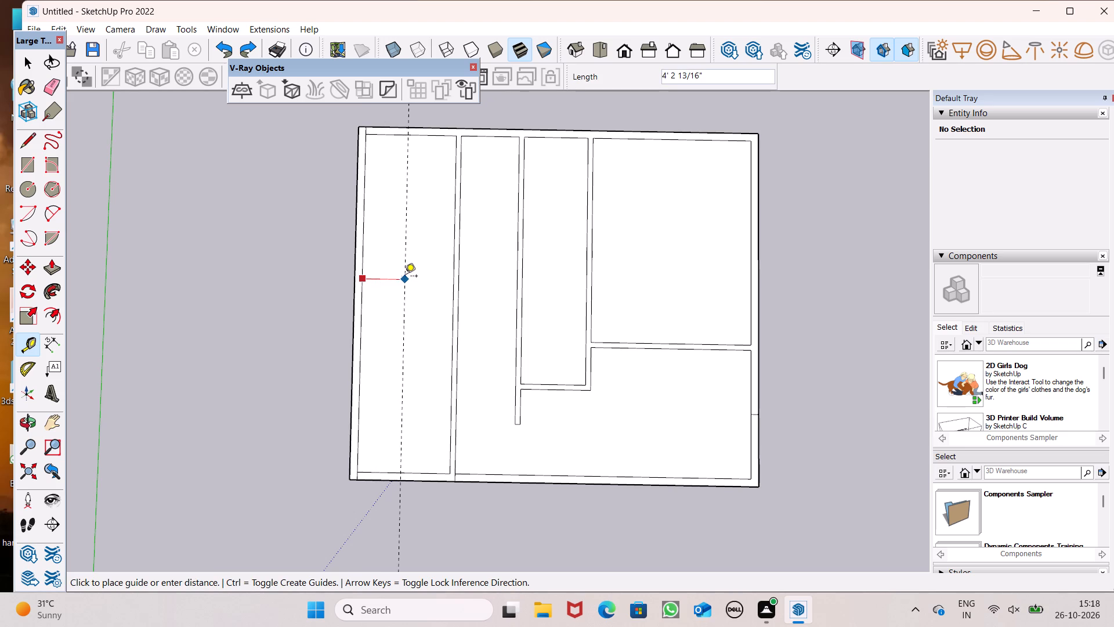
click(393, 280)
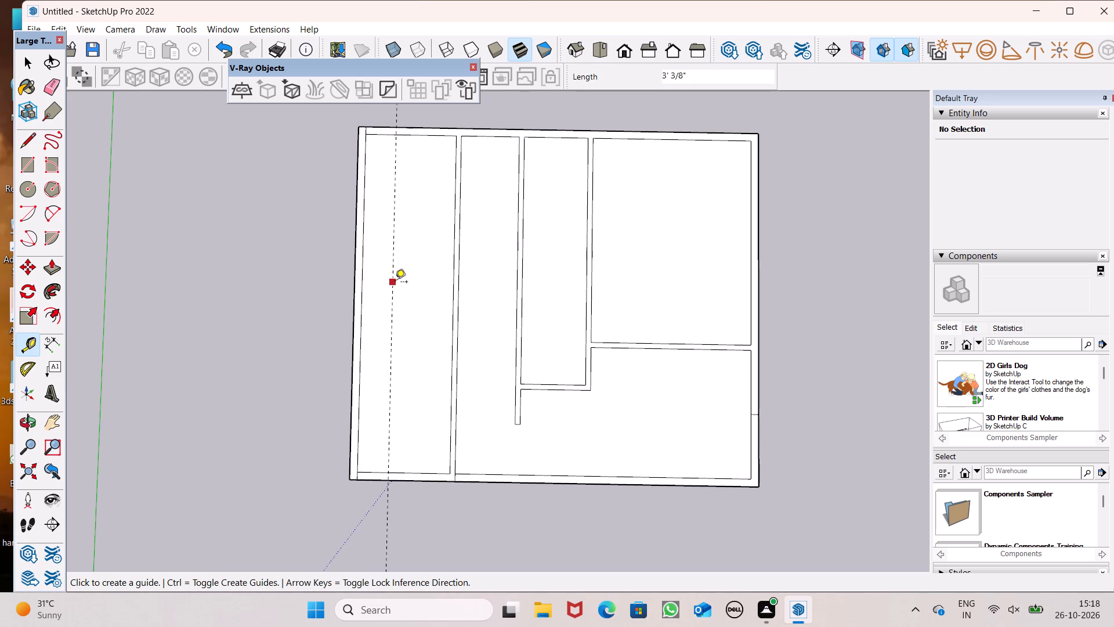
click(395, 283)
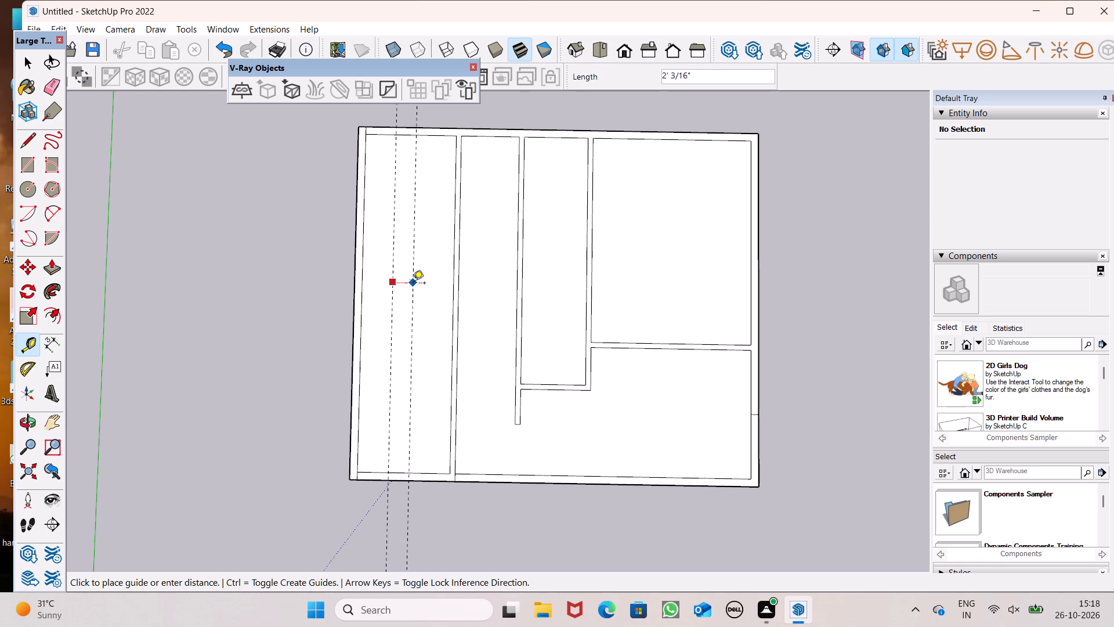
click(418, 282)
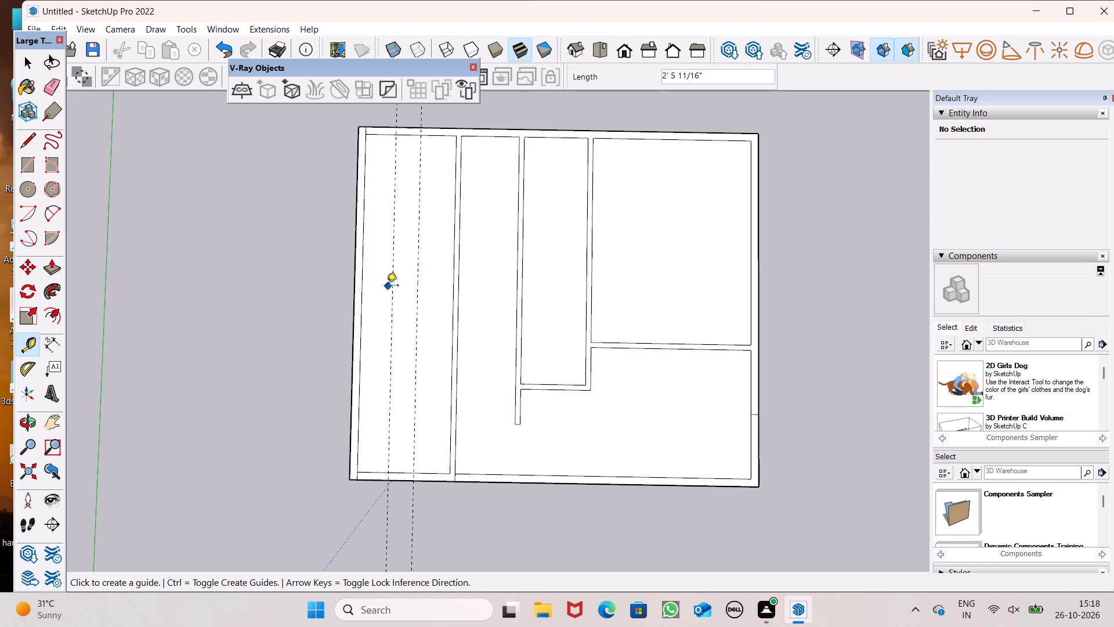
Add two vertical guides between the existing pair, each offset about 6" inward from one of them.
scroll(392, 296, up, 6)
click(390, 302)
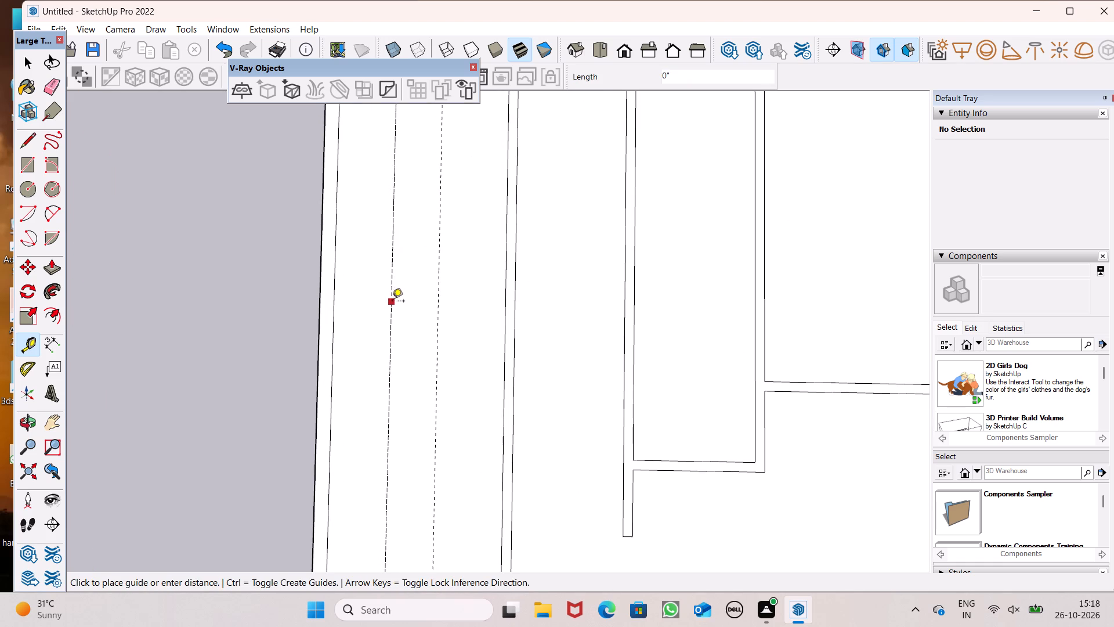
click(400, 301)
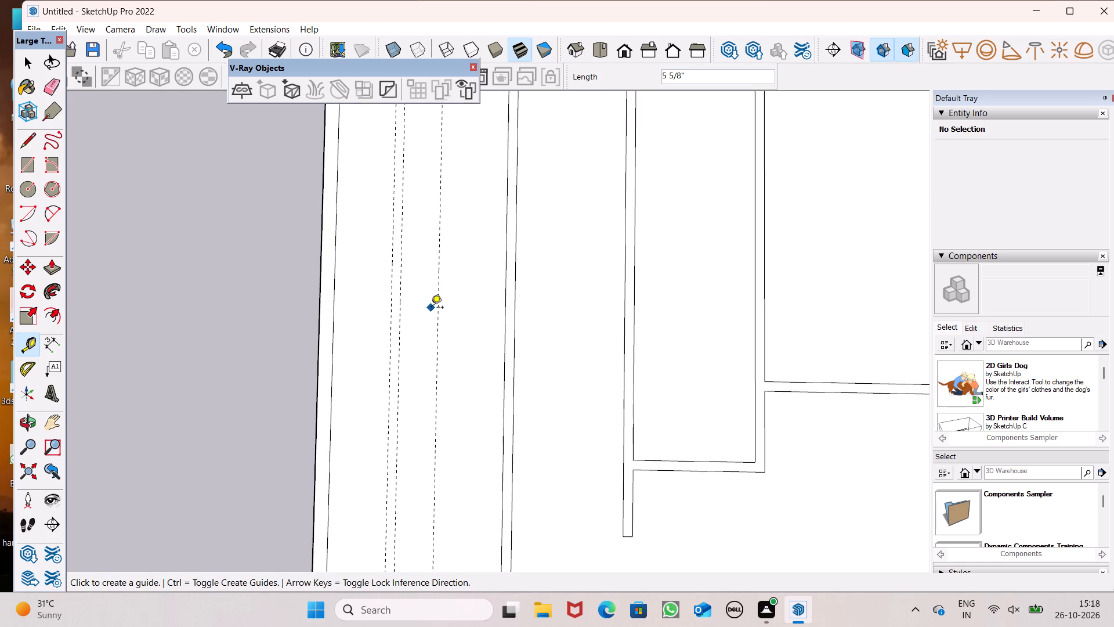
click(442, 309)
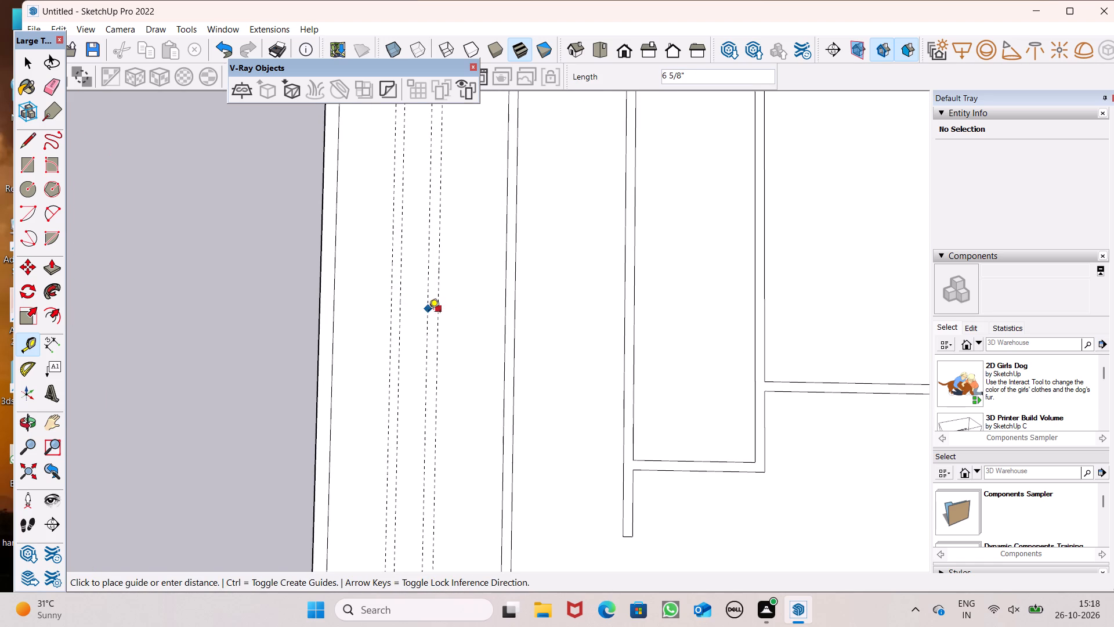
click(429, 312)
Draw a rectangle about 5 9/16" by 33' 6" between the two left guides, spanning the left room from top to bottom wall.
scroll(458, 265, down, 7)
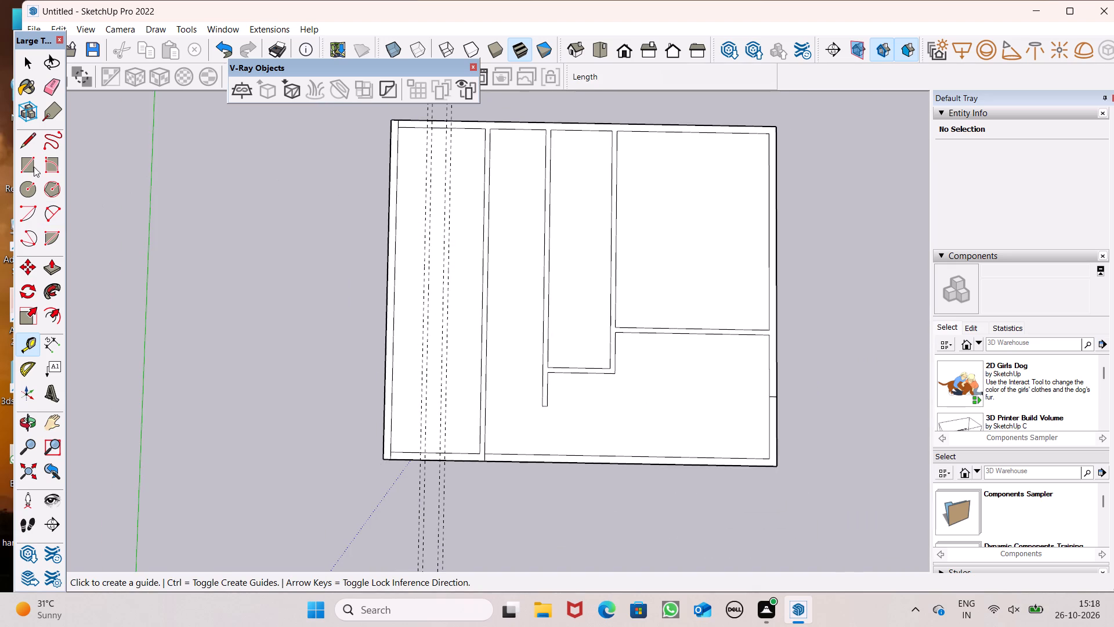
click(30, 166)
scroll(434, 100, up, 2)
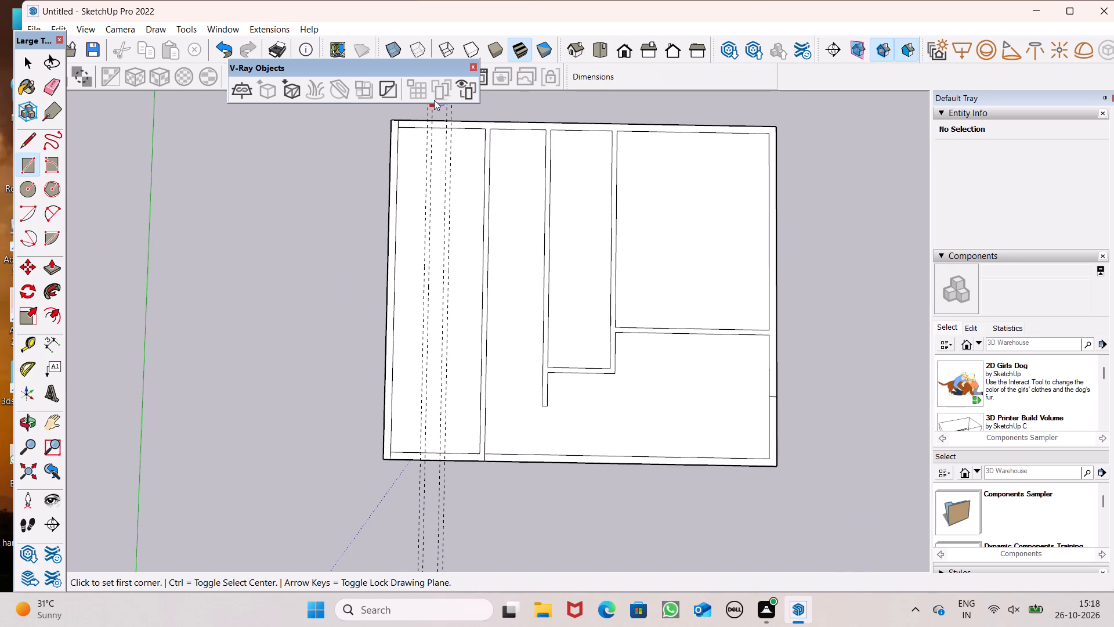
scroll(434, 100, up, 19)
click(429, 127)
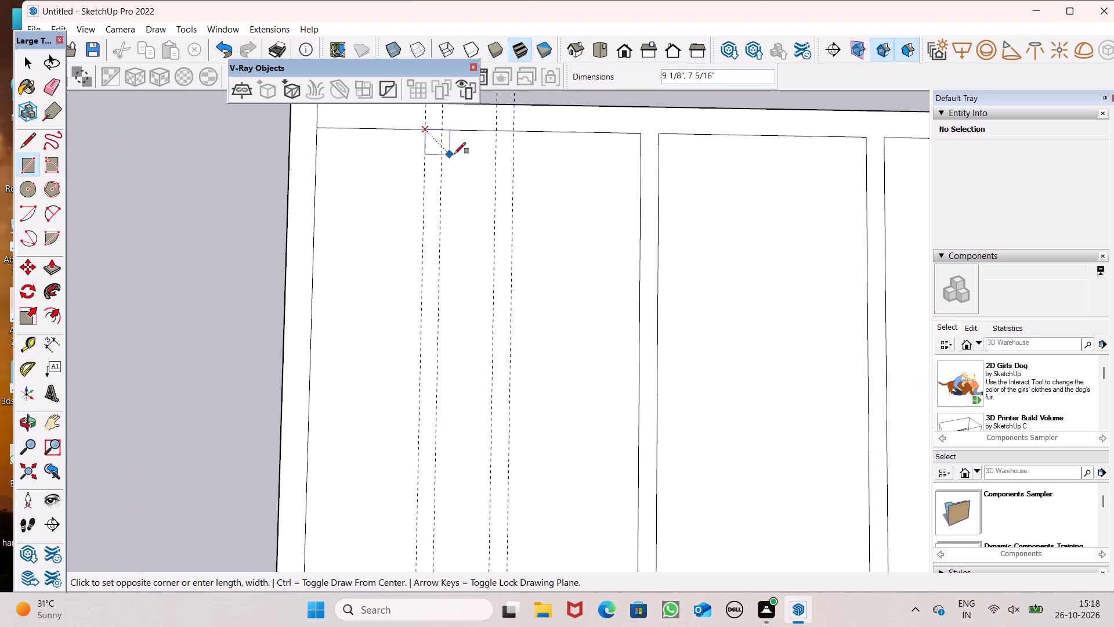
scroll(458, 165, down, 7)
scroll(491, 126, down, 6)
scroll(472, 248, down, 6)
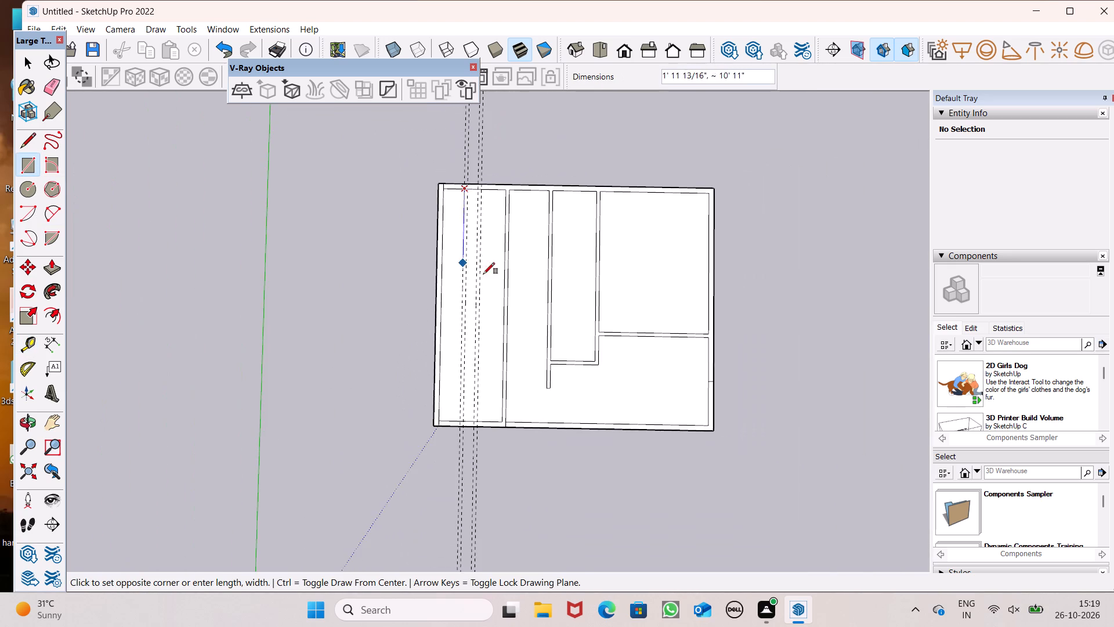
scroll(469, 360, up, 8)
scroll(486, 470, up, 12)
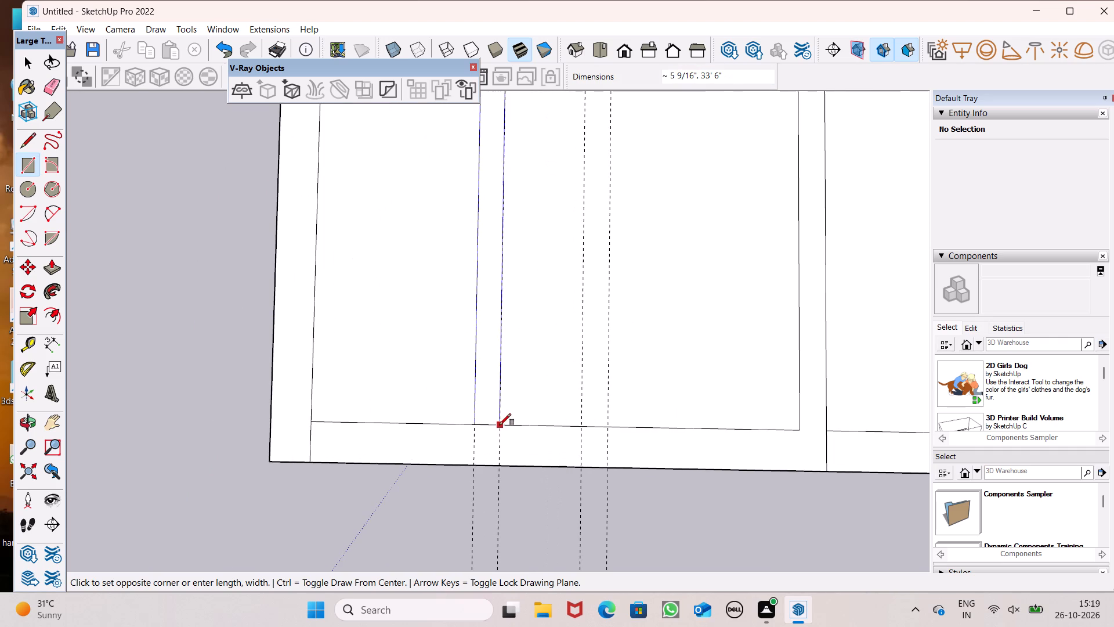
click(500, 425)
Draw a second rectangle about 5 7/8" by 33' 6" between the two right guides, spanning the left room's full height.
click(610, 427)
scroll(527, 437, down, 7)
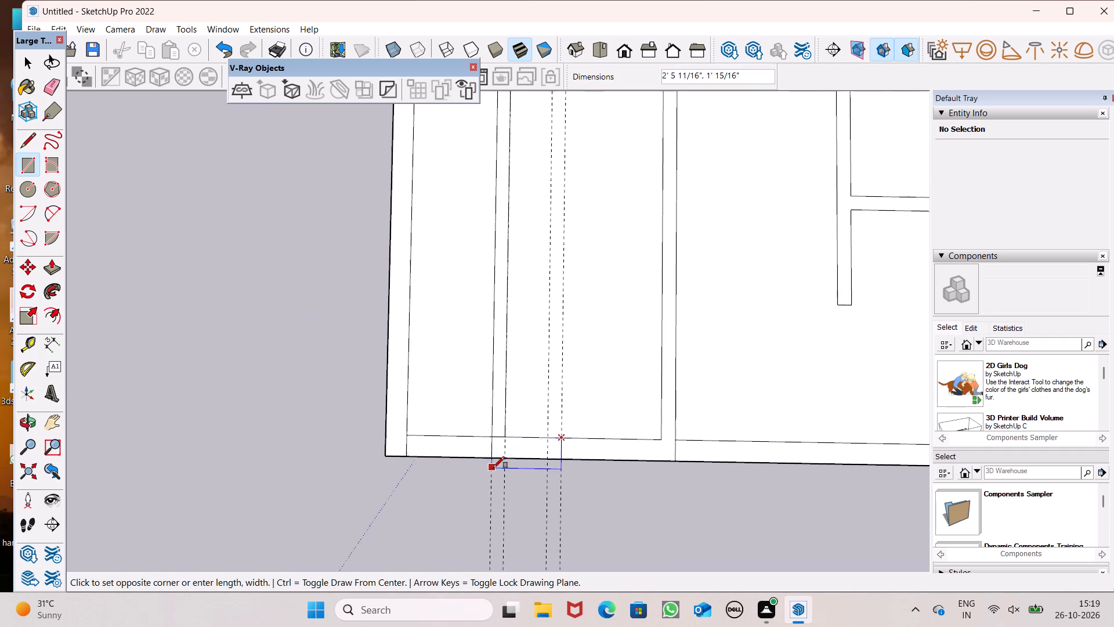
scroll(493, 468, down, 7)
scroll(560, 283, down, 5)
scroll(525, 384, down, 4)
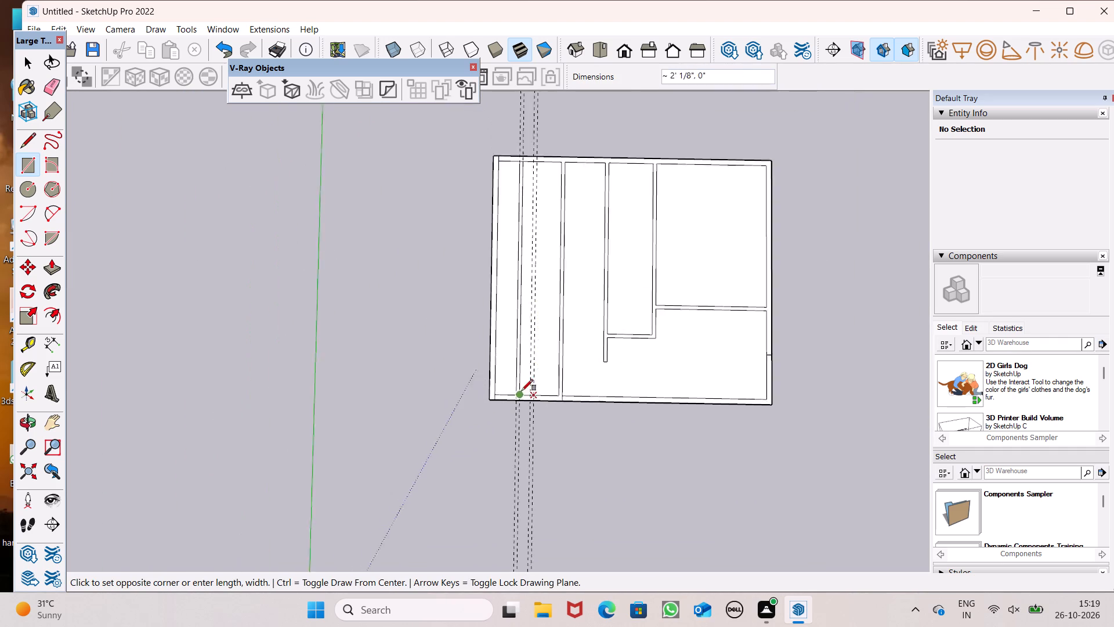
scroll(522, 391, down, 4)
scroll(529, 232, up, 8)
scroll(533, 272, up, 16)
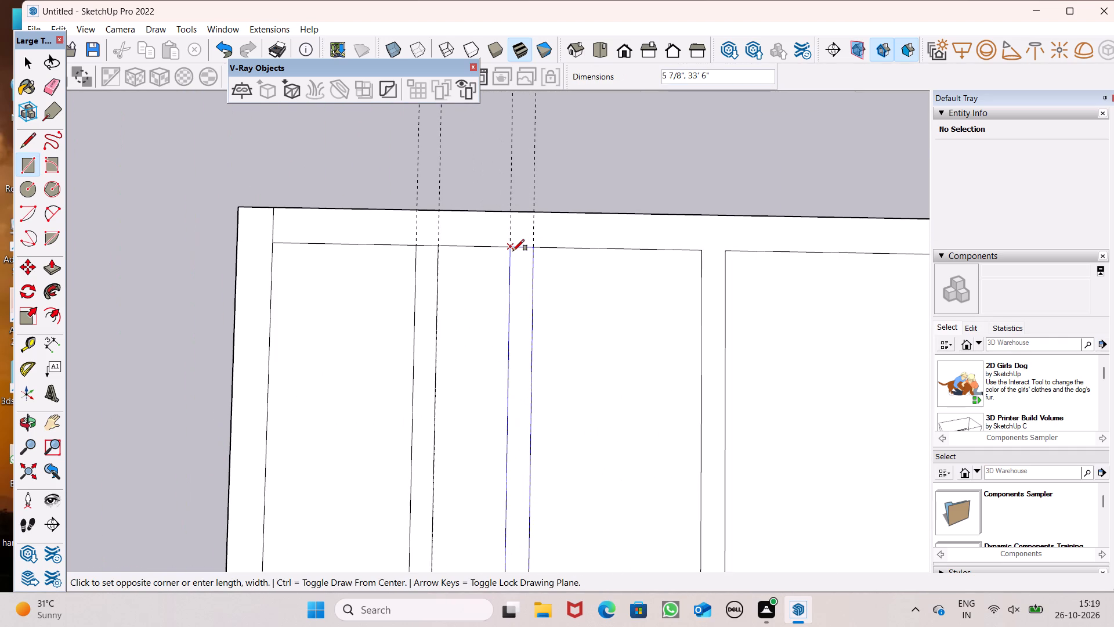
click(513, 251)
Erase the four vertical guides running through the left room.
scroll(529, 155, down, 7)
drag(46, 82, 48, 82)
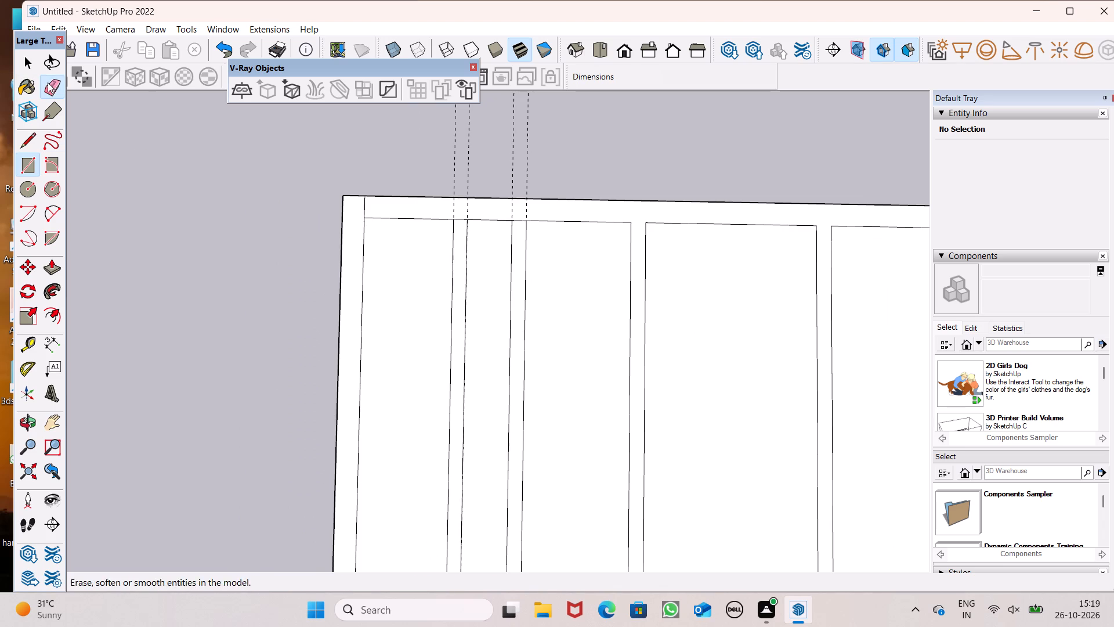
drag(48, 82, 62, 86)
drag(469, 169, 511, 164)
Erase the short edges separating the upper ends of the two new partition strips from the top outer wall.
scroll(476, 215, up, 5)
click(448, 219)
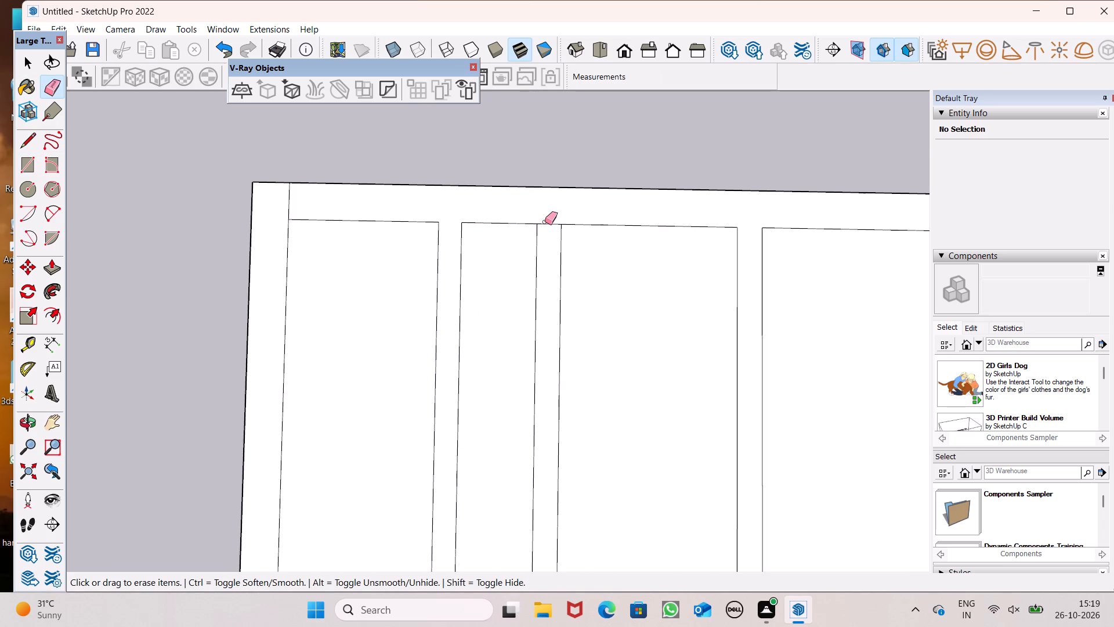
click(546, 222)
Erase the short vertical edges crossing the top and bottom outer walls at the left room's upper-left and lower-left inner corners.
scroll(488, 125, down, 11)
scroll(422, 149, down, 4)
scroll(397, 161, up, 2)
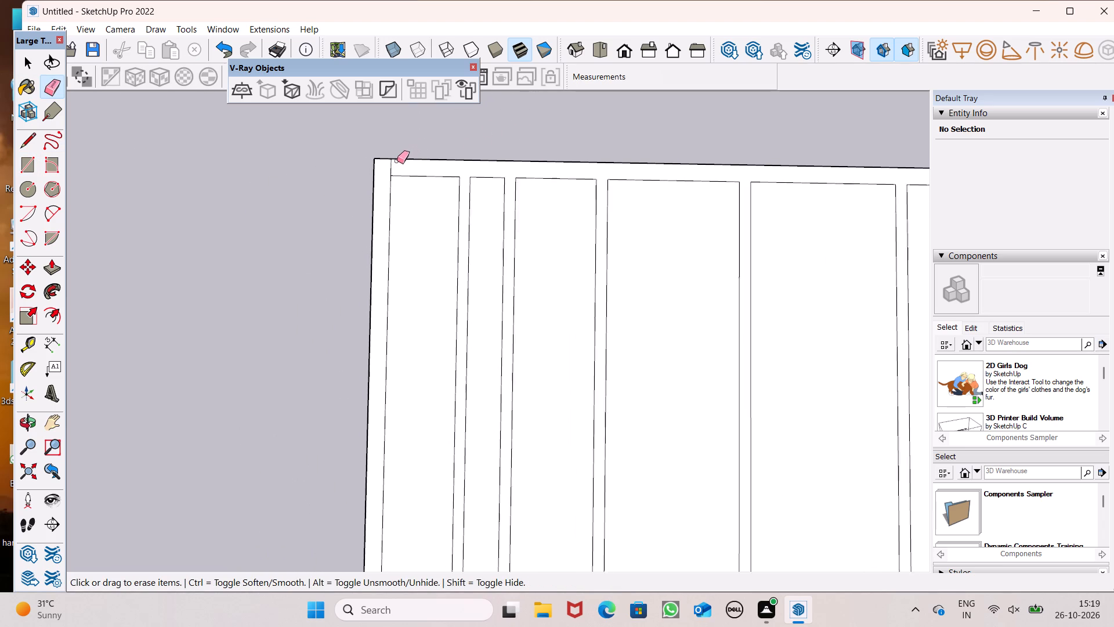
scroll(397, 161, up, 3)
click(389, 168)
scroll(457, 144, down, 20)
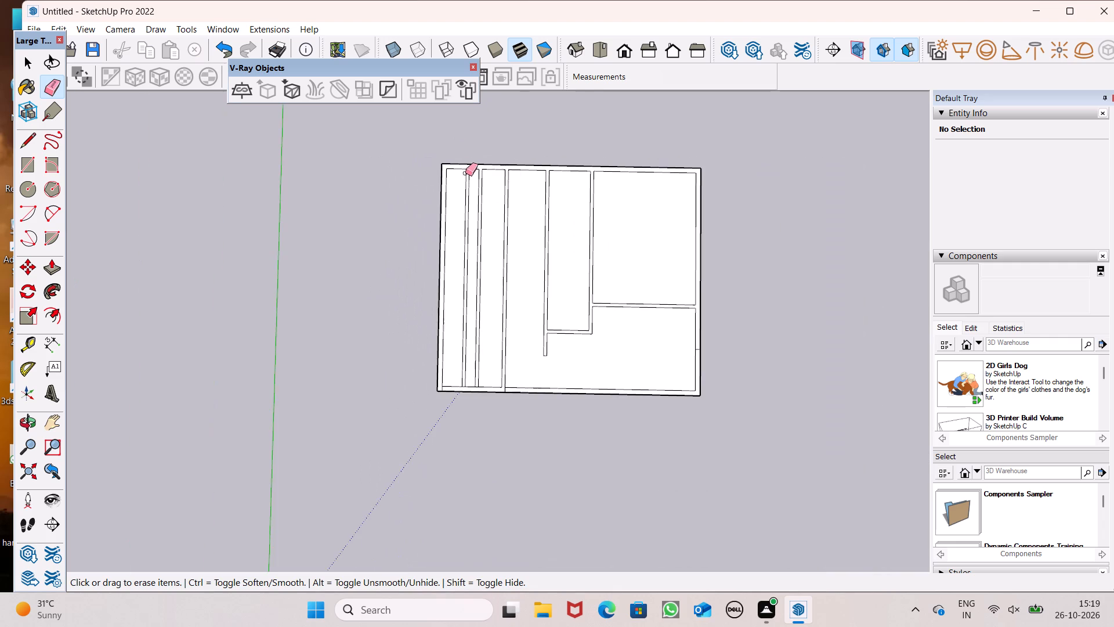
scroll(452, 333, up, 7)
scroll(460, 323, down, 1)
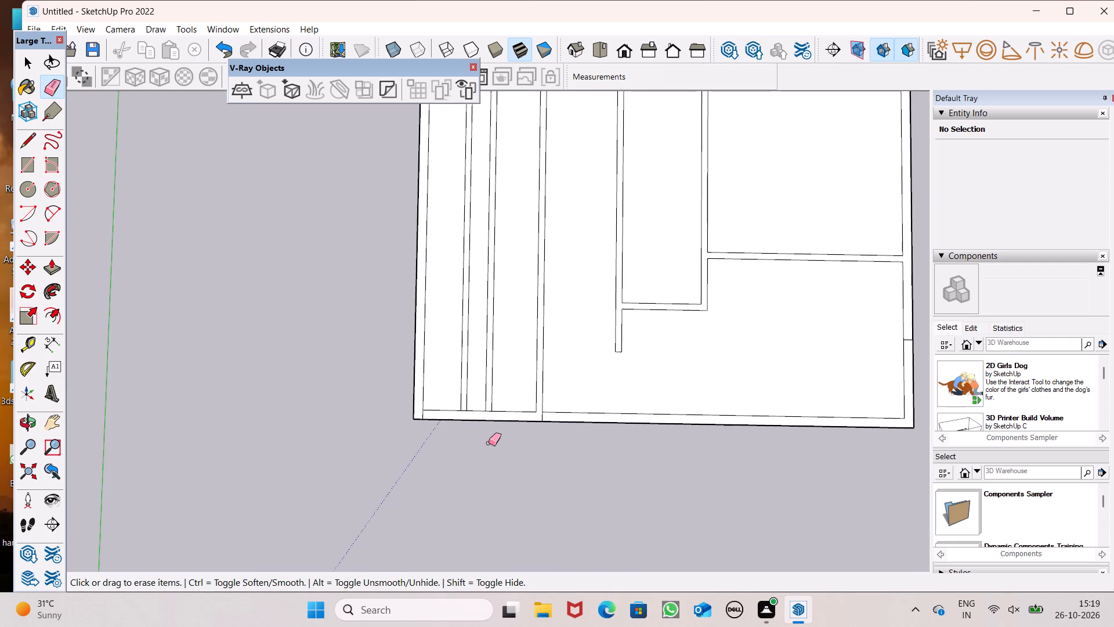
scroll(489, 443, up, 7)
scroll(464, 393, up, 5)
click(289, 379)
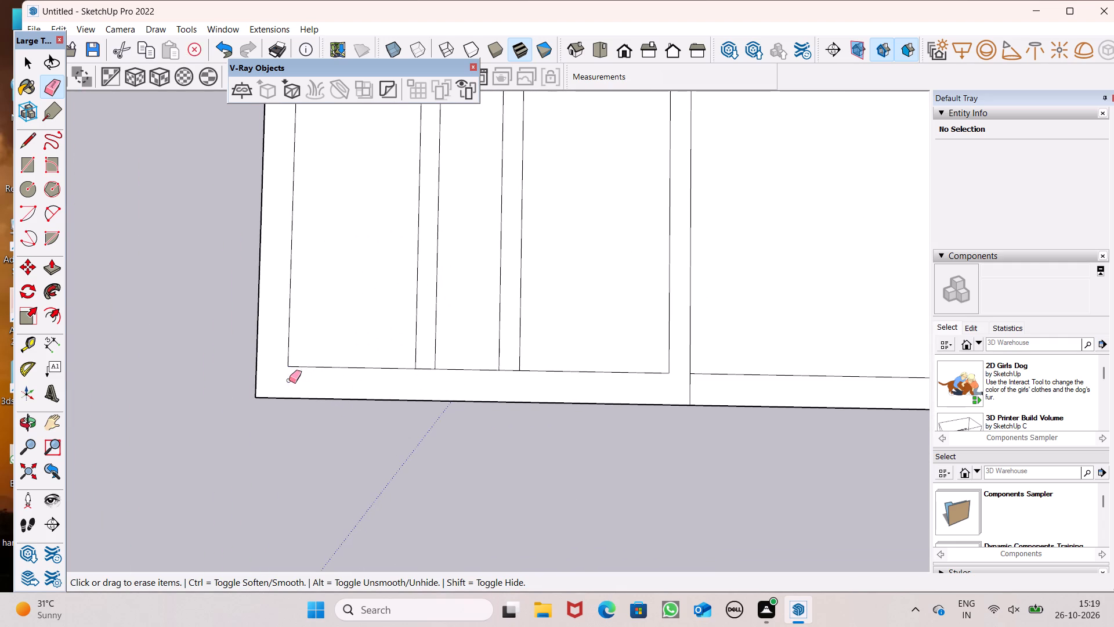
scroll(361, 387, down, 12)
scroll(422, 417, down, 5)
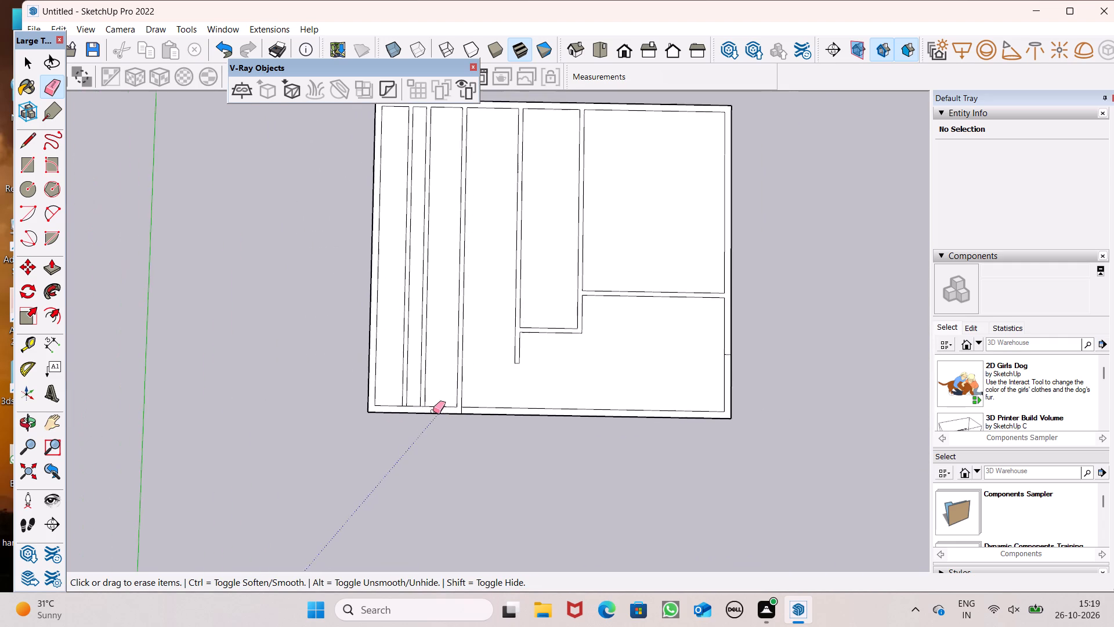
Erase the short edges separating the lower ends of the two partition strips from the bottom outer wall.
middle_drag(436, 421, 449, 376)
scroll(380, 421, up, 7)
scroll(431, 397, up, 5)
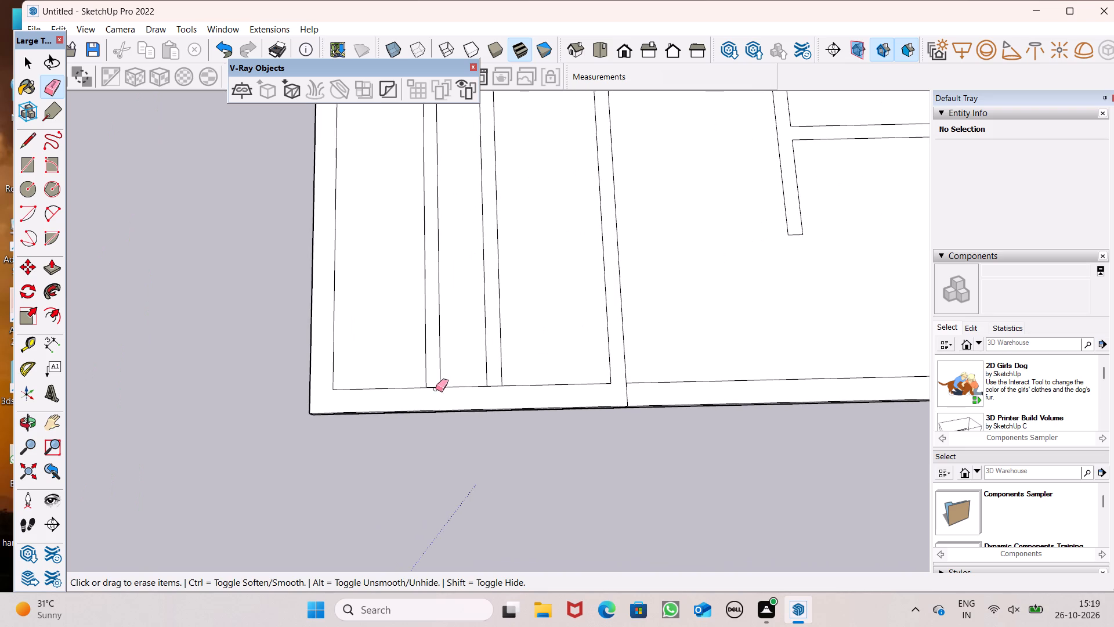
click(436, 389)
click(431, 386)
drag(491, 383, 484, 398)
scroll(391, 430, down, 4)
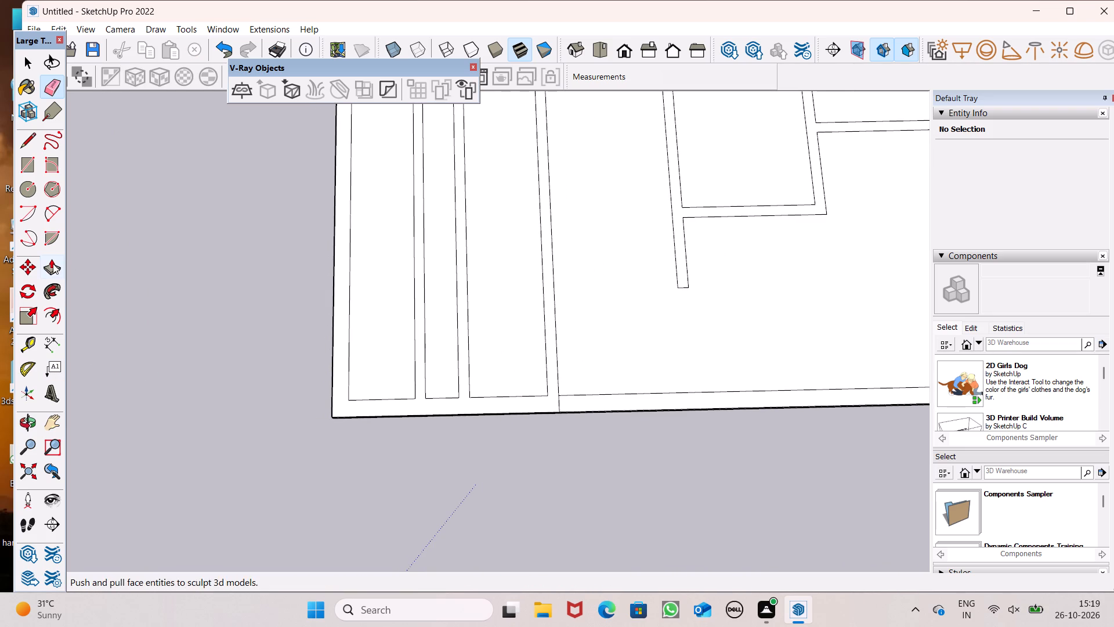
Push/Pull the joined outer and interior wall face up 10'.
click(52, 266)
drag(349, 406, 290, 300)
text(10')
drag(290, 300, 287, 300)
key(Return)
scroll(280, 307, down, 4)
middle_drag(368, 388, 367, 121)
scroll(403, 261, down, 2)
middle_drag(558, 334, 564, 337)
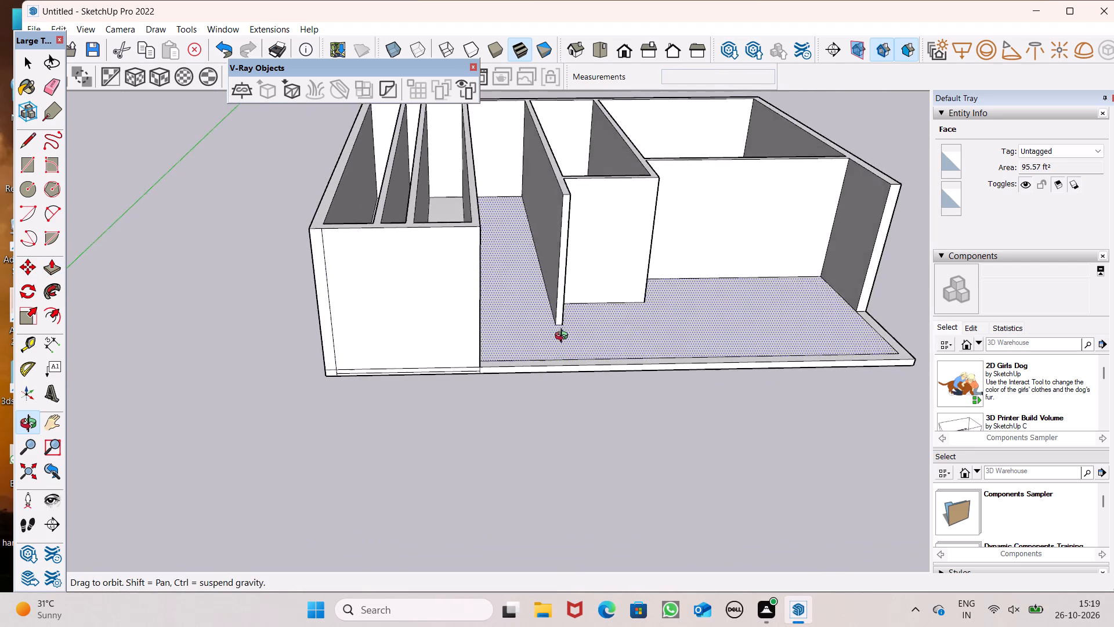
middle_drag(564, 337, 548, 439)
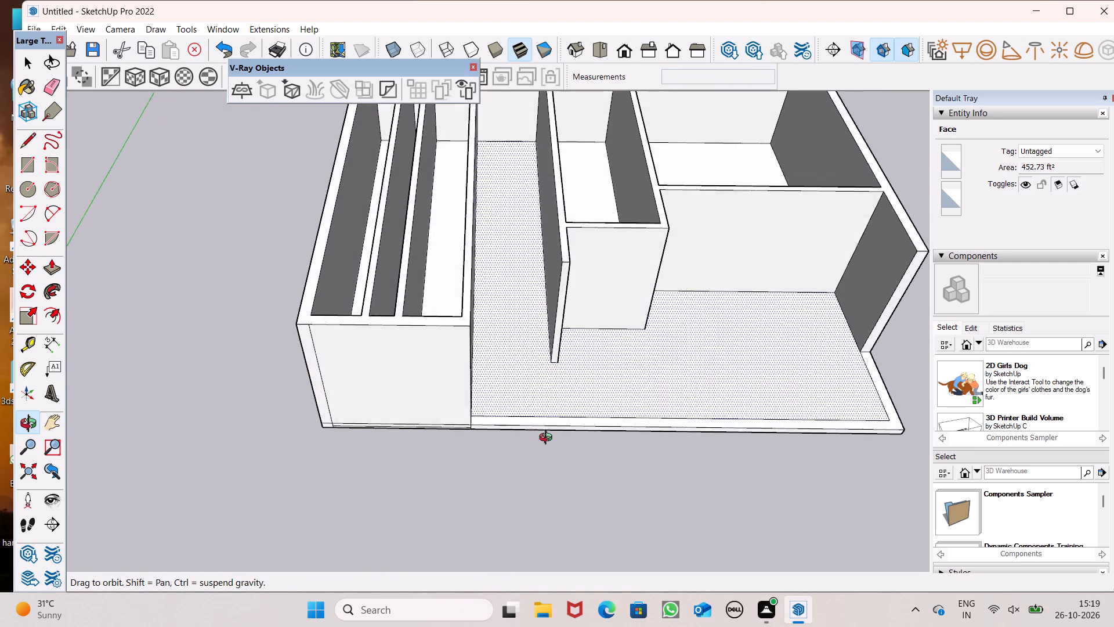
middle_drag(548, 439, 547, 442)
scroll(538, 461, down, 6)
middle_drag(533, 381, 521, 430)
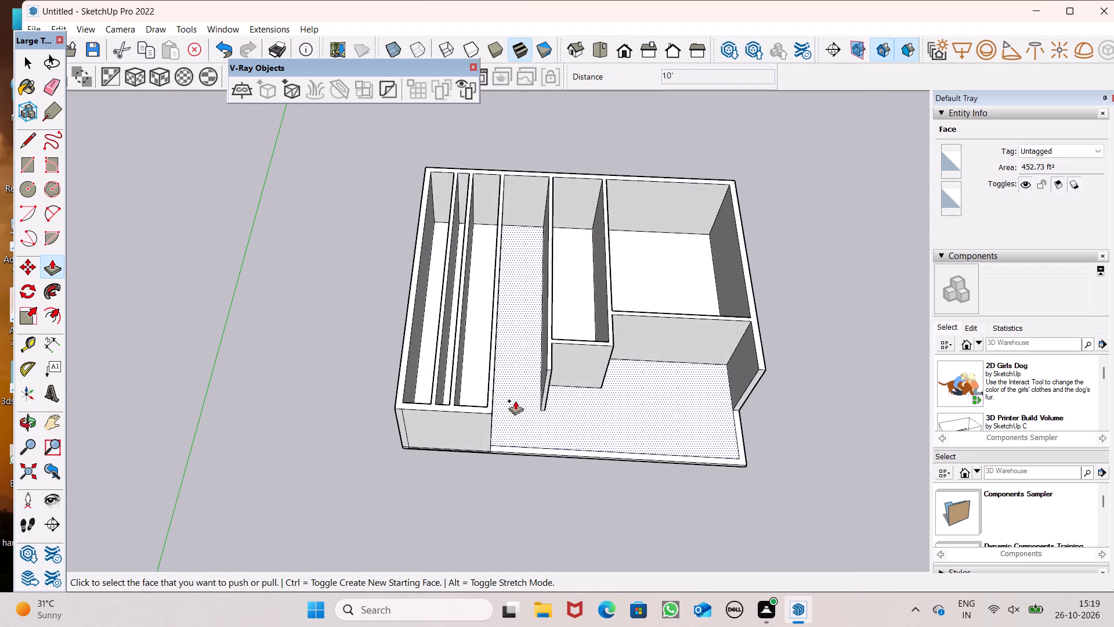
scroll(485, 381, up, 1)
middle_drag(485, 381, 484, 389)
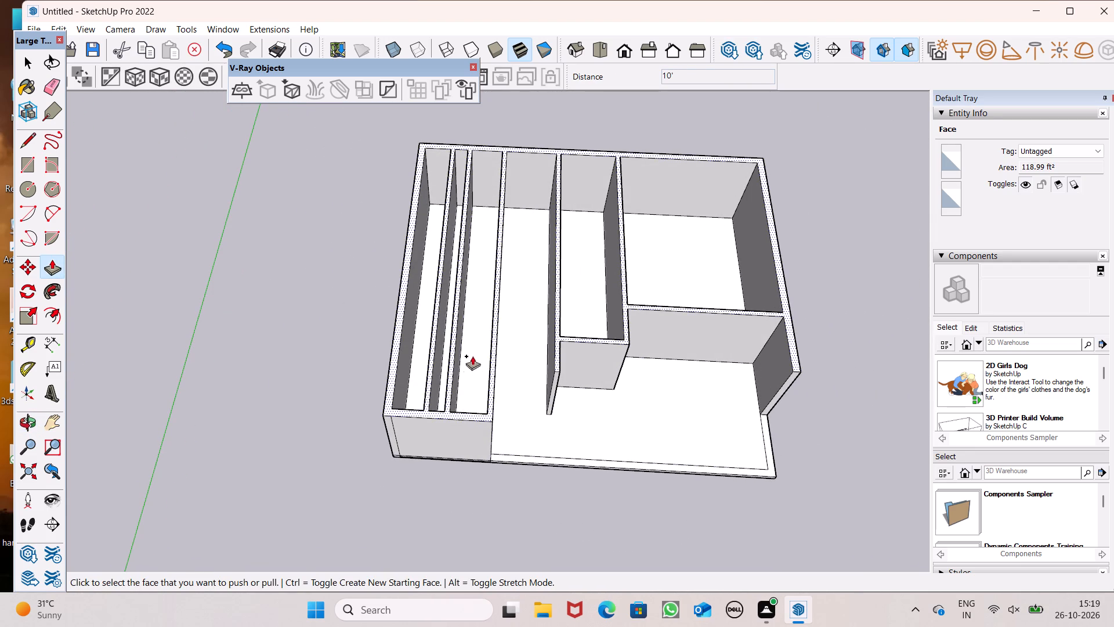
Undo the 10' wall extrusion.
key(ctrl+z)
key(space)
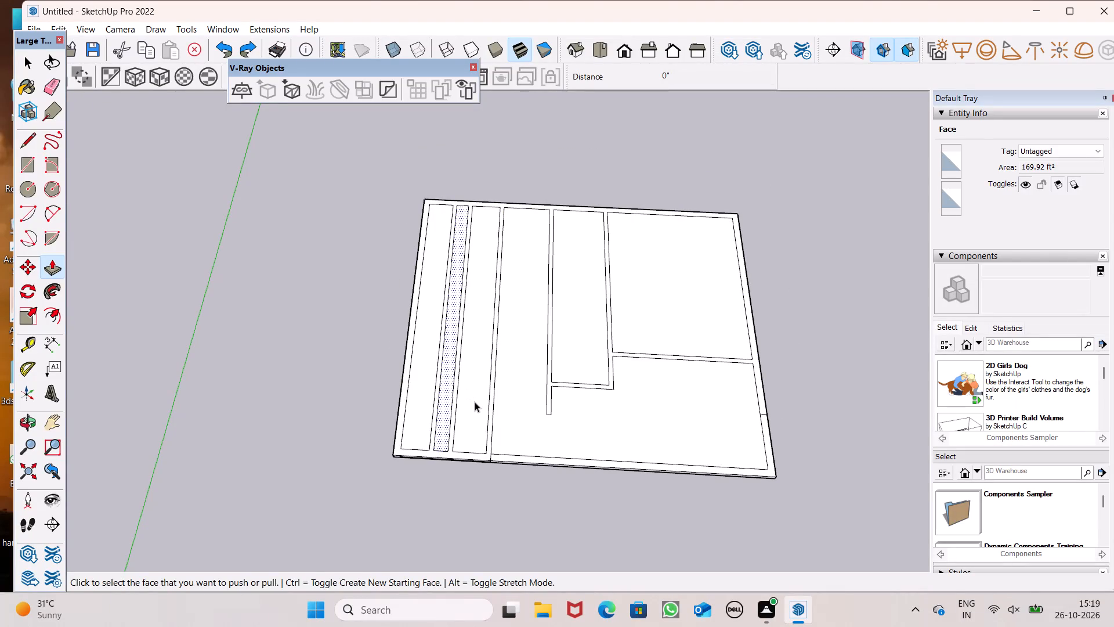
Draw two 9" lines across the bottom outer wall, from the narrow passage's two lower corners to the slab edge.
scroll(435, 439, up, 7)
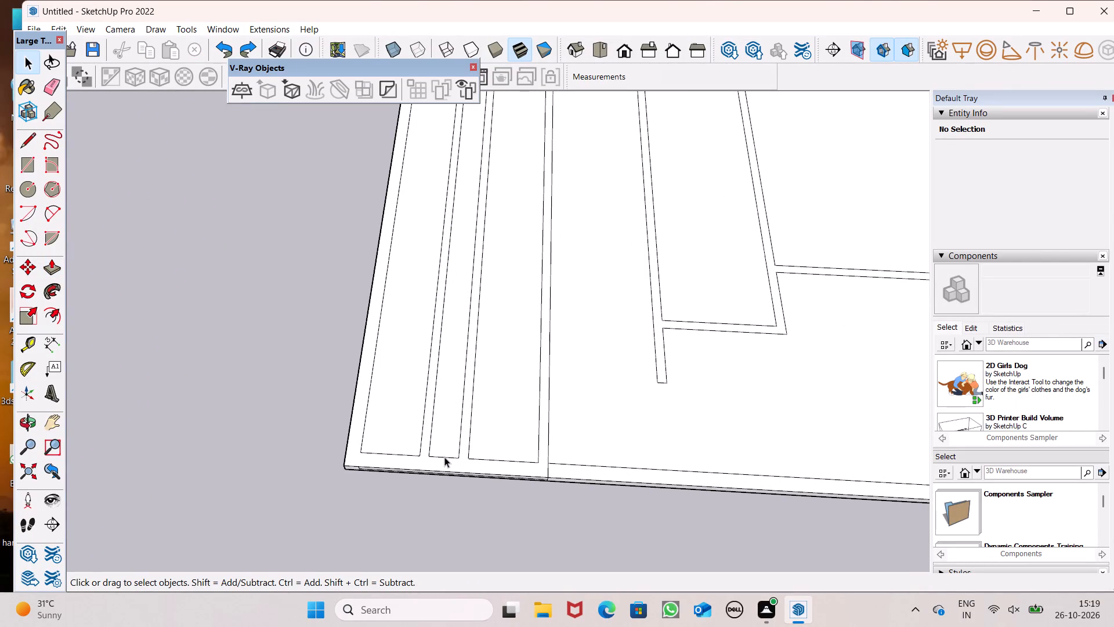
scroll(463, 491, up, 1)
click(30, 142)
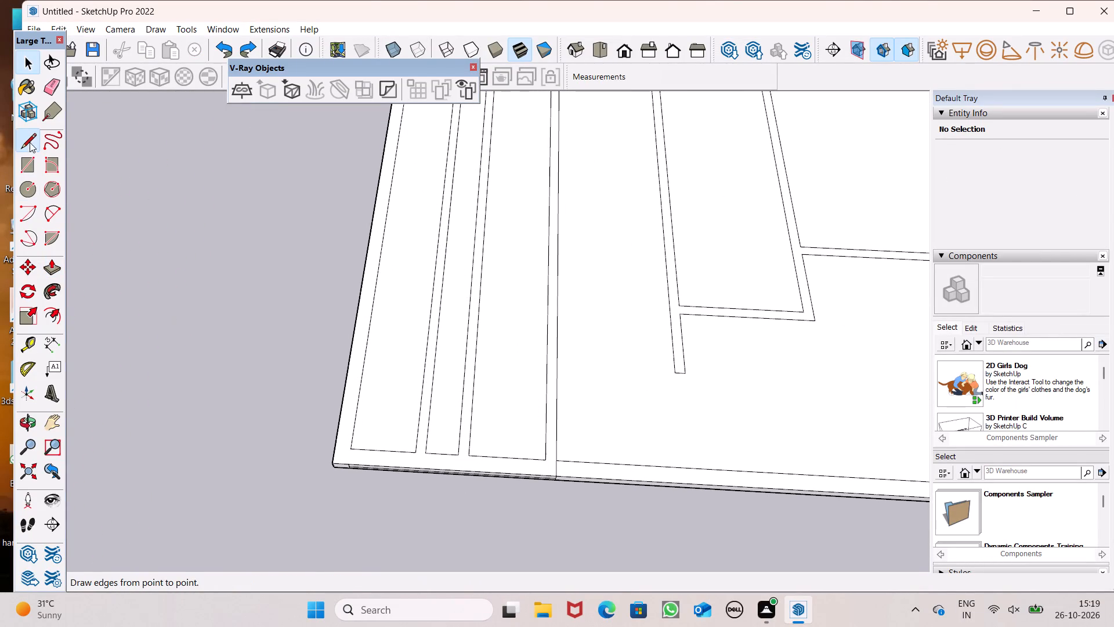
scroll(453, 480, up, 6)
scroll(404, 440, up, 6)
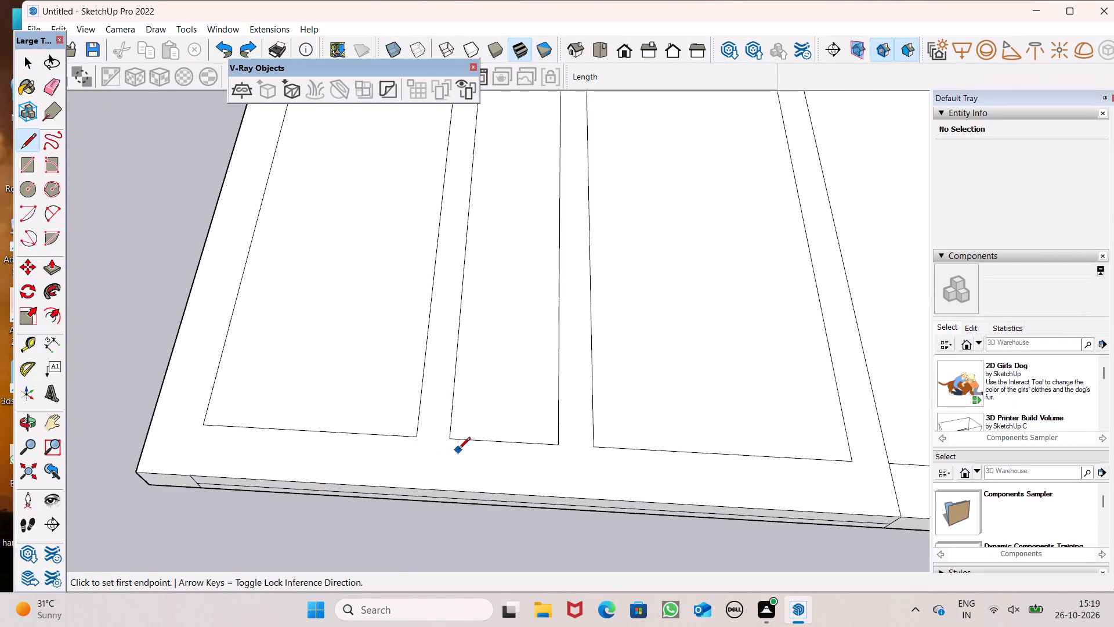
scroll(457, 427, up, 4)
click(448, 445)
click(446, 522)
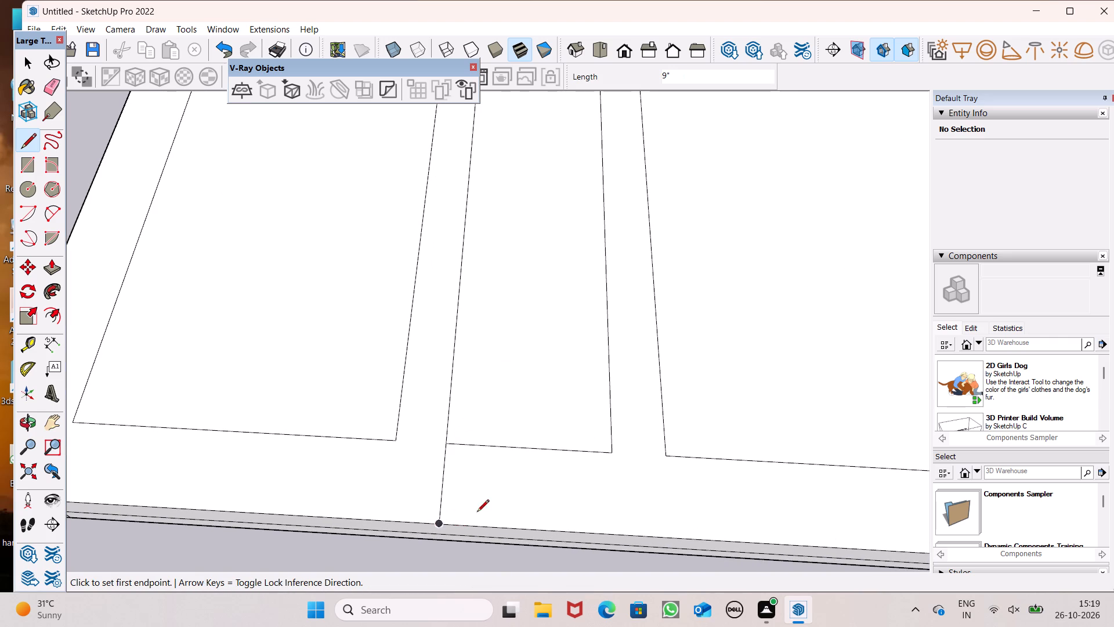
click(609, 448)
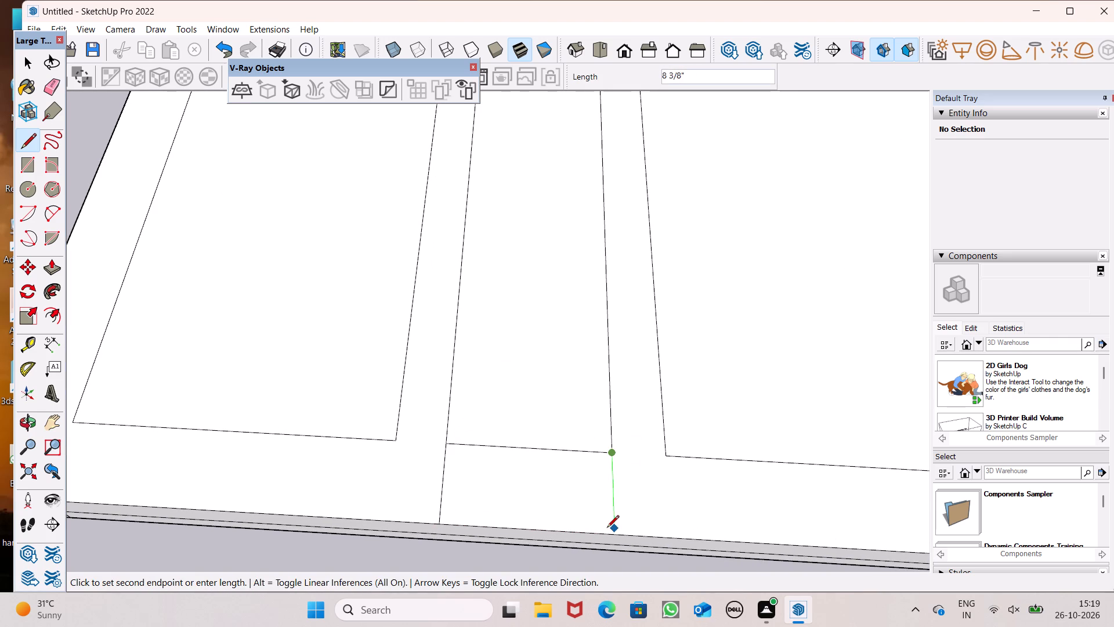
click(609, 528)
scroll(475, 470, down, 15)
scroll(389, 494, down, 7)
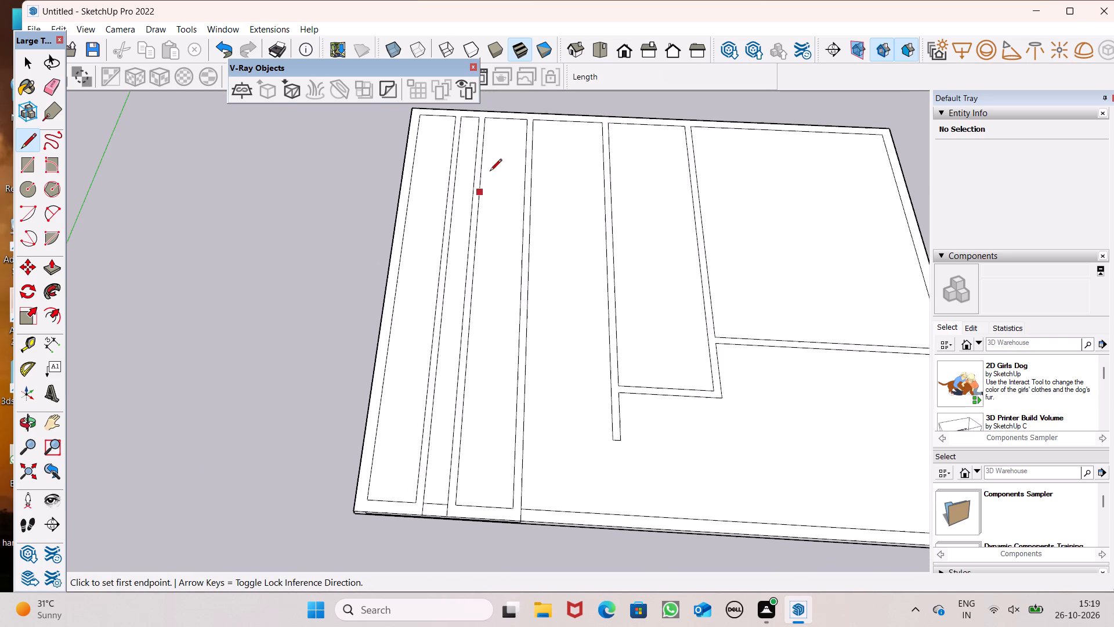
Draw two 9" lines across the top outer wall, continuing the outer sides of the two partition strips to the slab edge.
scroll(467, 331, down, 6)
scroll(474, 206, up, 6)
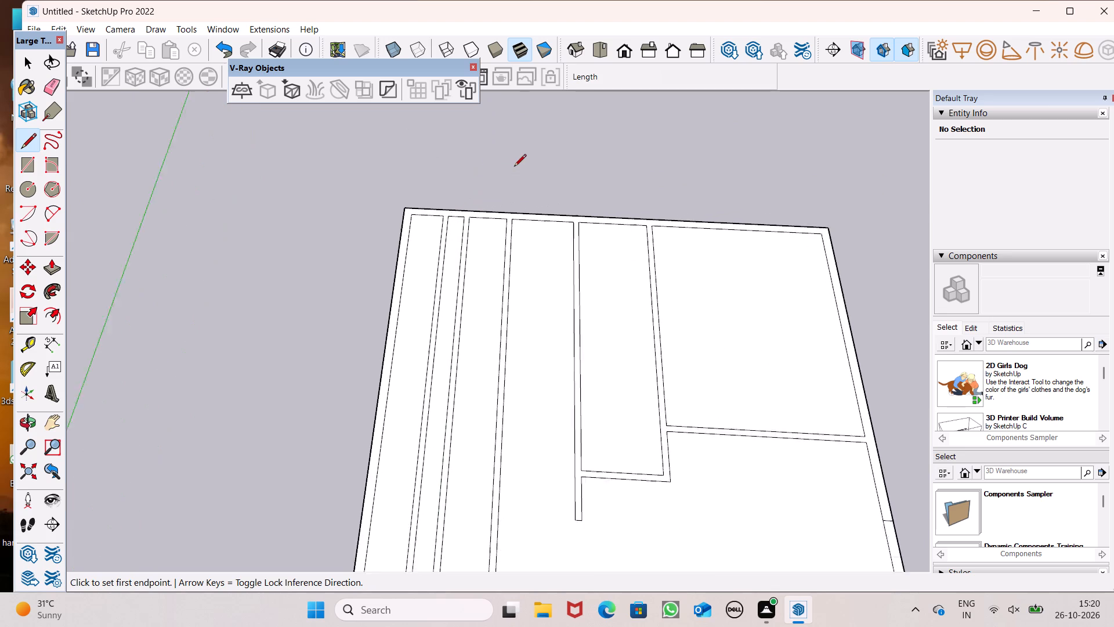
scroll(514, 167, up, 5)
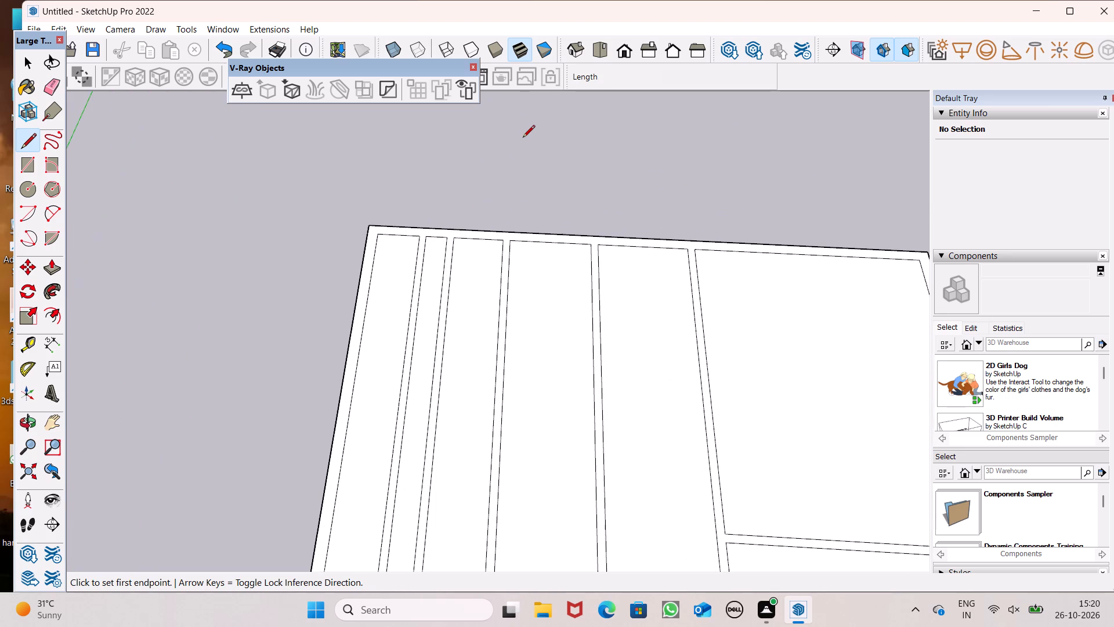
scroll(523, 191, down, 5)
scroll(494, 189, up, 7)
scroll(454, 258, up, 7)
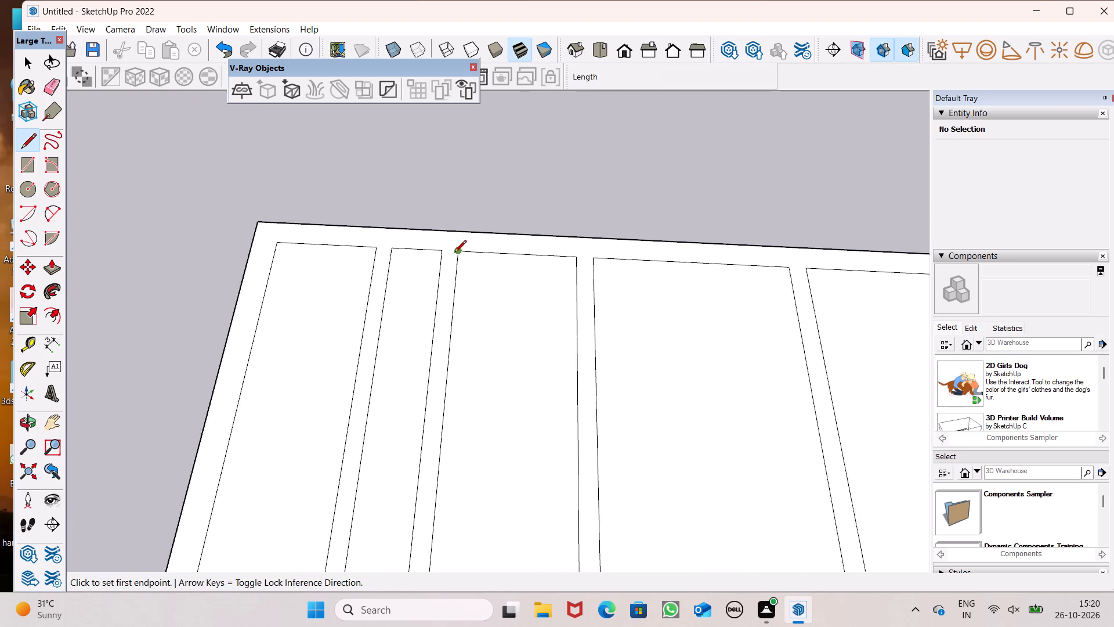
scroll(456, 249, up, 6)
drag(457, 255, 457, 248)
click(457, 218)
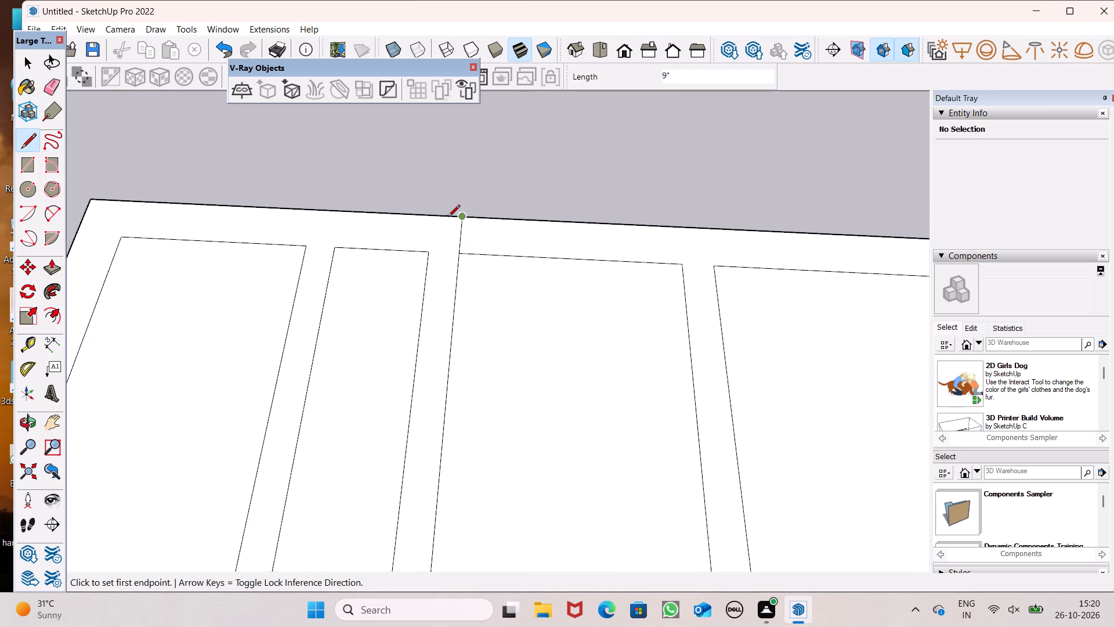
click(303, 245)
click(315, 214)
scroll(449, 172, down, 6)
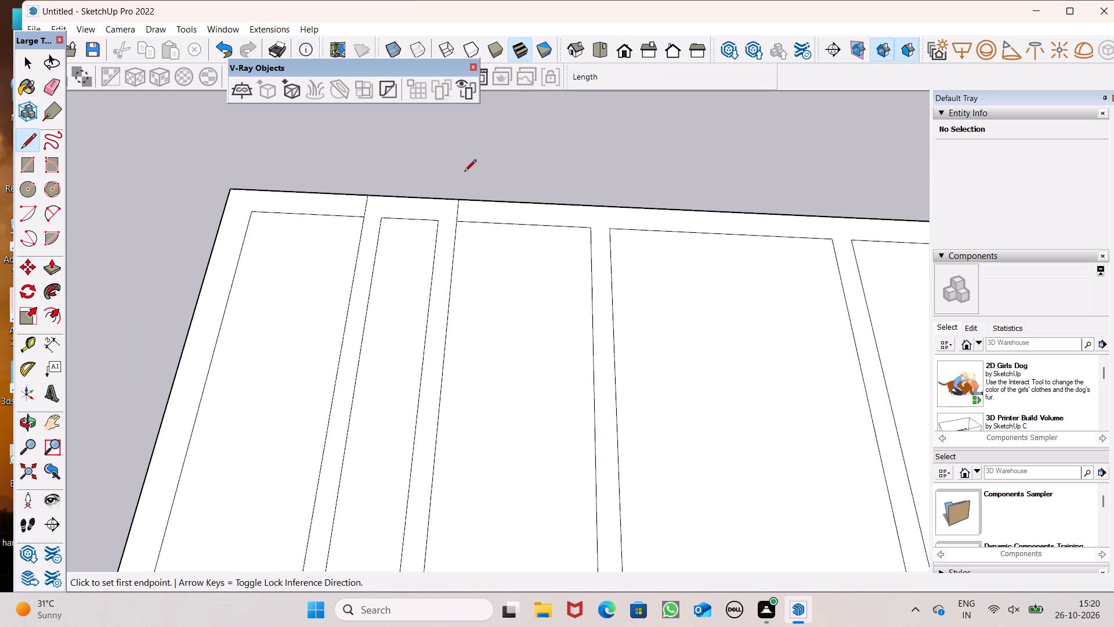
scroll(582, 172, down, 16)
scroll(475, 145, down, 5)
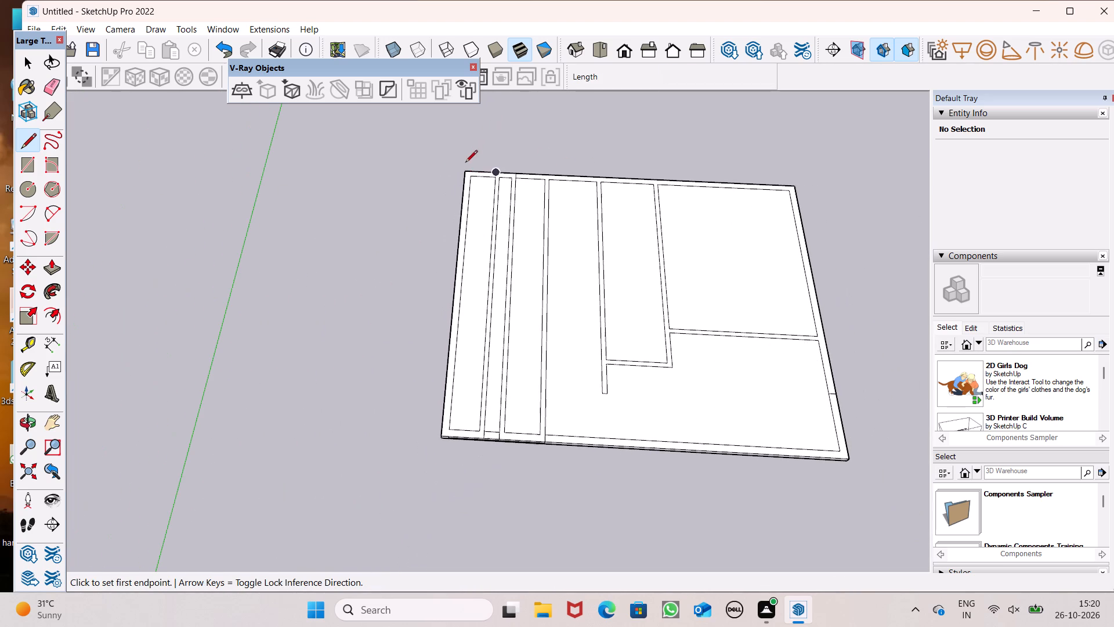
Push/Pull the connected wall face up 10', excluding the bottom wall segment at the end of the narrow passage.
click(56, 271)
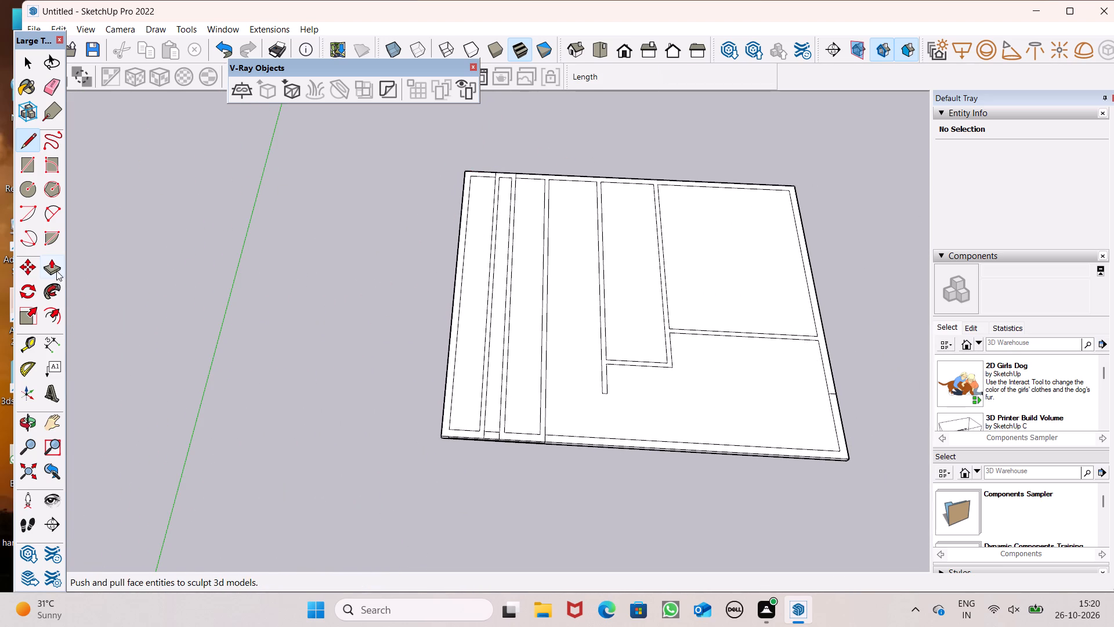
scroll(462, 352, up, 2)
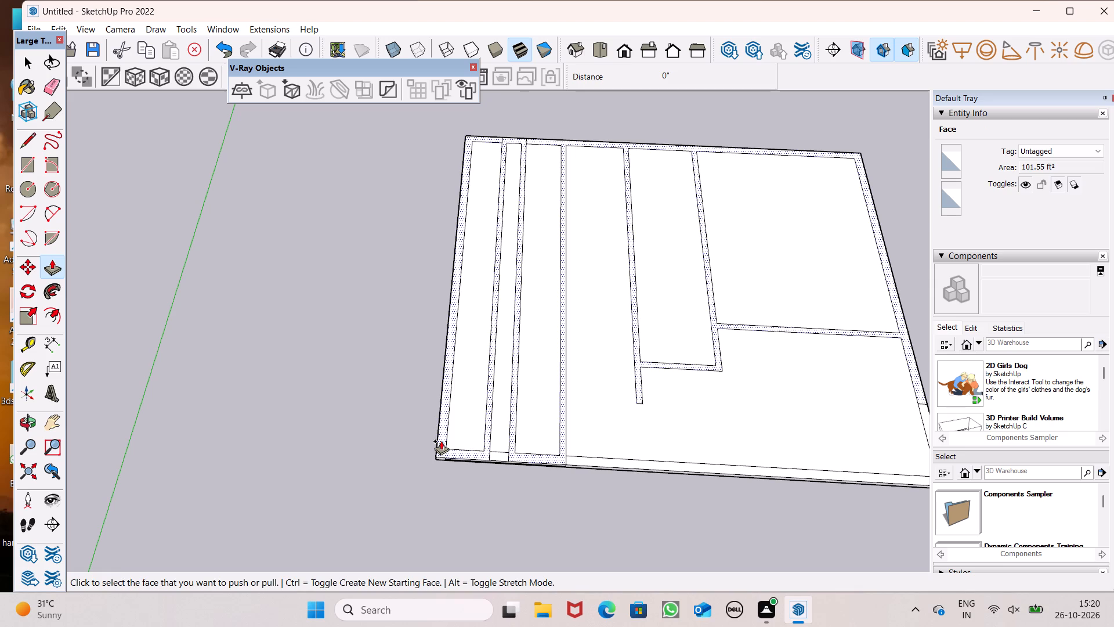
drag(441, 441, 419, 354)
text(10')
key(Return)
scroll(419, 354, down, 4)
middle_drag(596, 390, 601, 167)
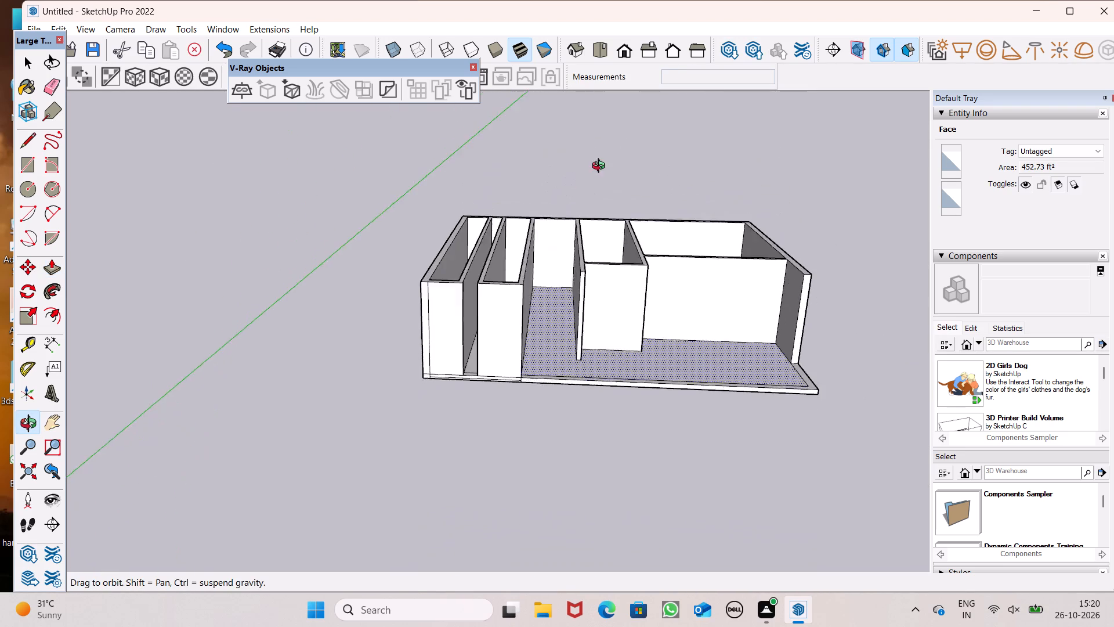
middle_drag(601, 167, 635, 166)
Erase the stray horizontal line on the slab's front edge below the passage opening and adjoining left walls.
scroll(599, 289, up, 1)
scroll(562, 396, up, 1)
middle_drag(562, 395, 581, 333)
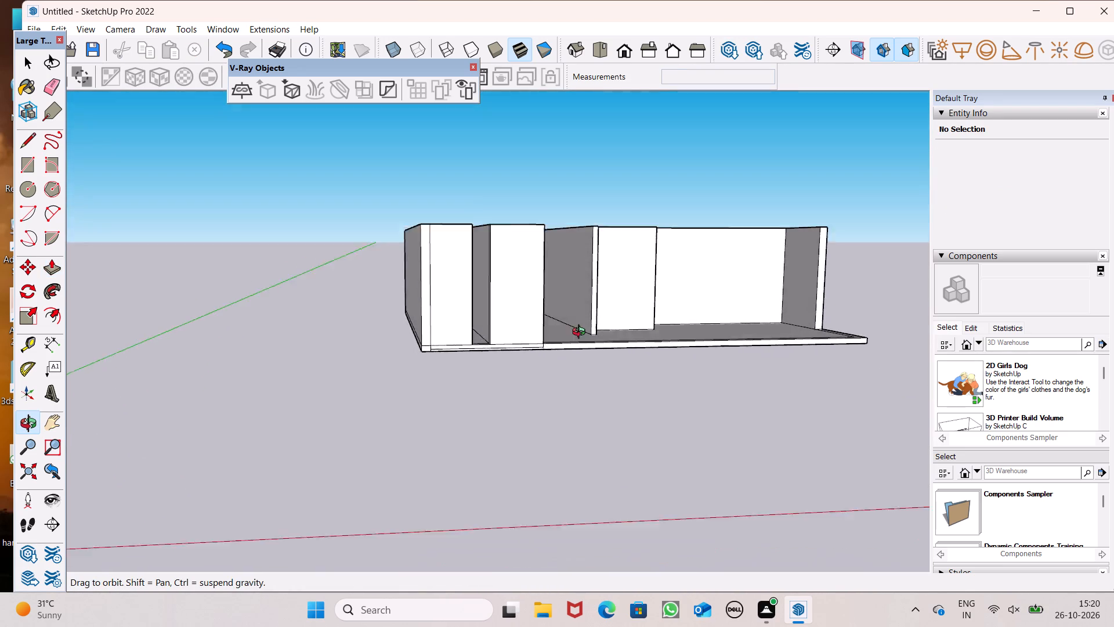
middle_drag(581, 333, 573, 347)
scroll(566, 351, up, 8)
middle_drag(555, 381, 517, 407)
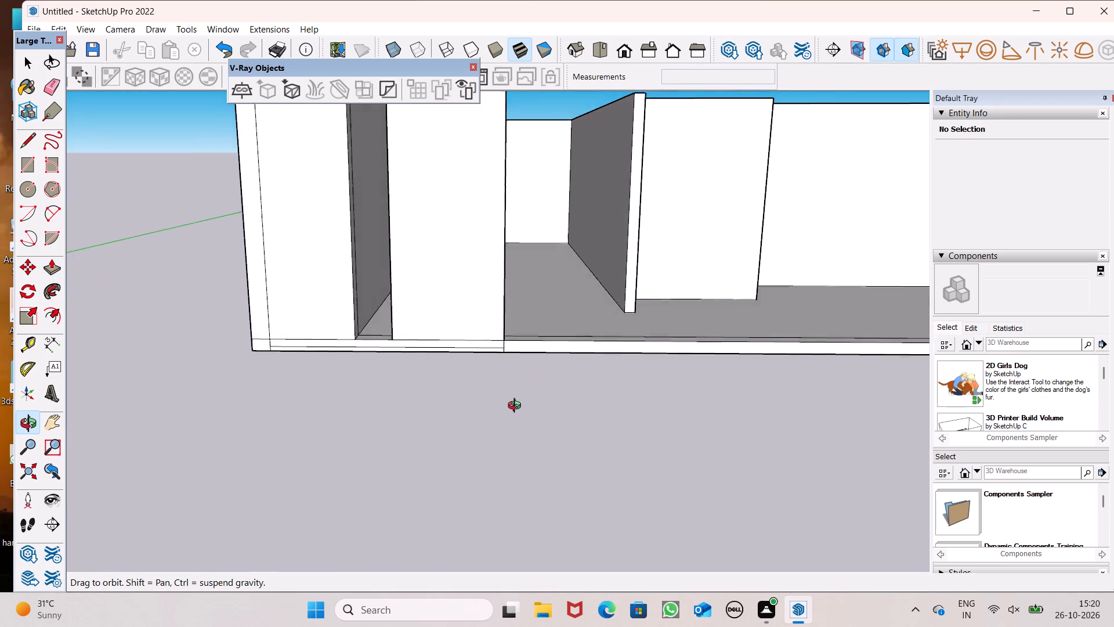
middle_drag(517, 407, 526, 400)
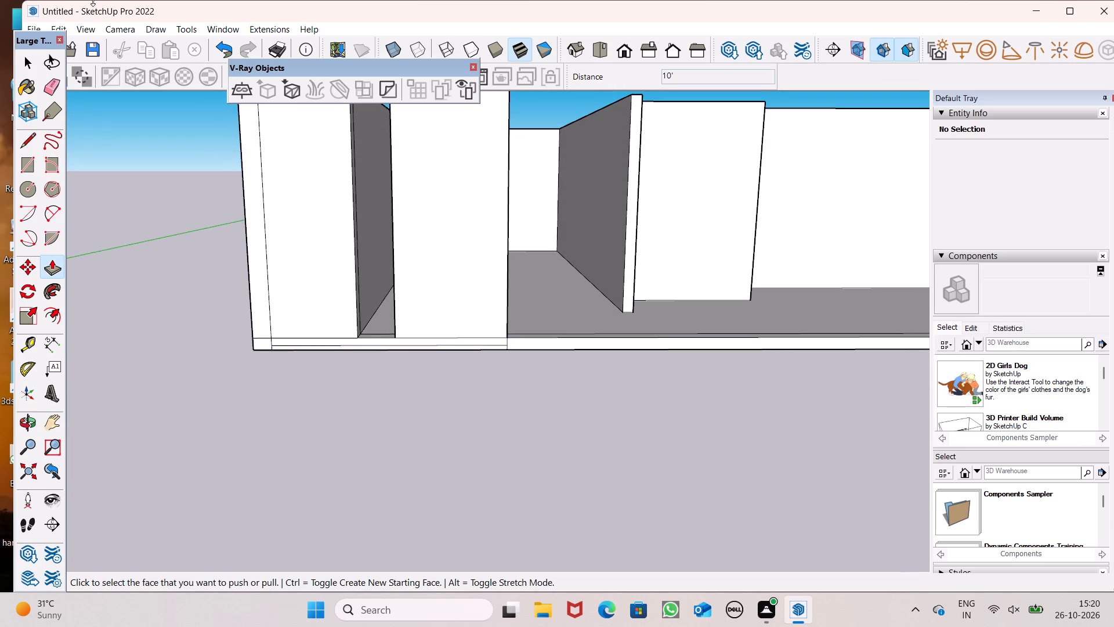
click(53, 88)
scroll(418, 298, up, 6)
scroll(385, 344, up, 3)
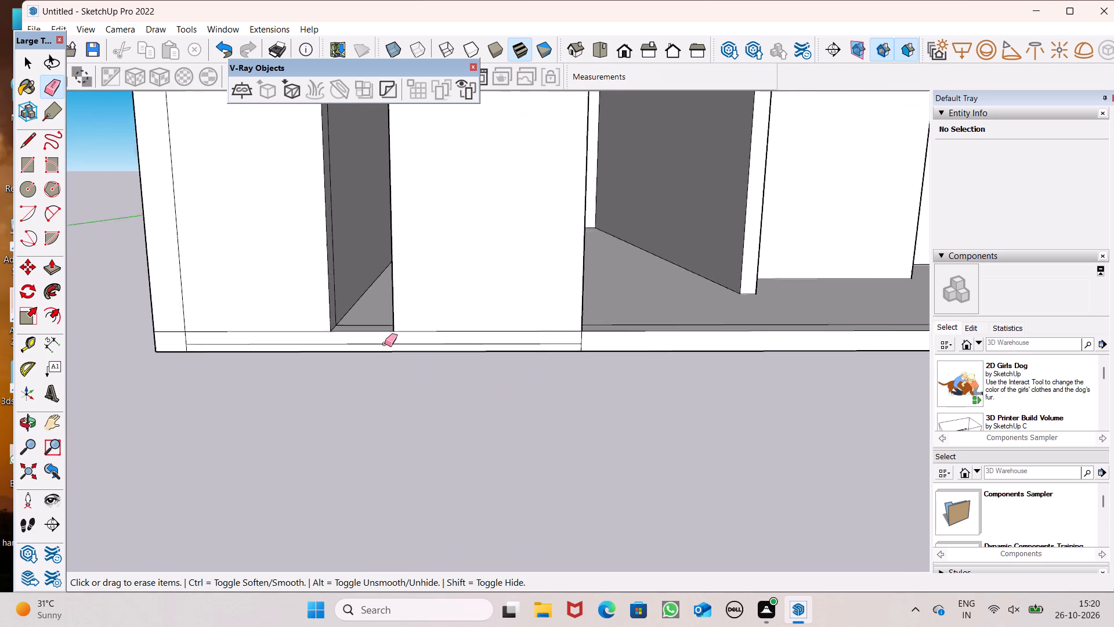
scroll(385, 344, up, 3)
click(386, 343)
scroll(480, 282, down, 4)
middle_drag(490, 351, 515, 362)
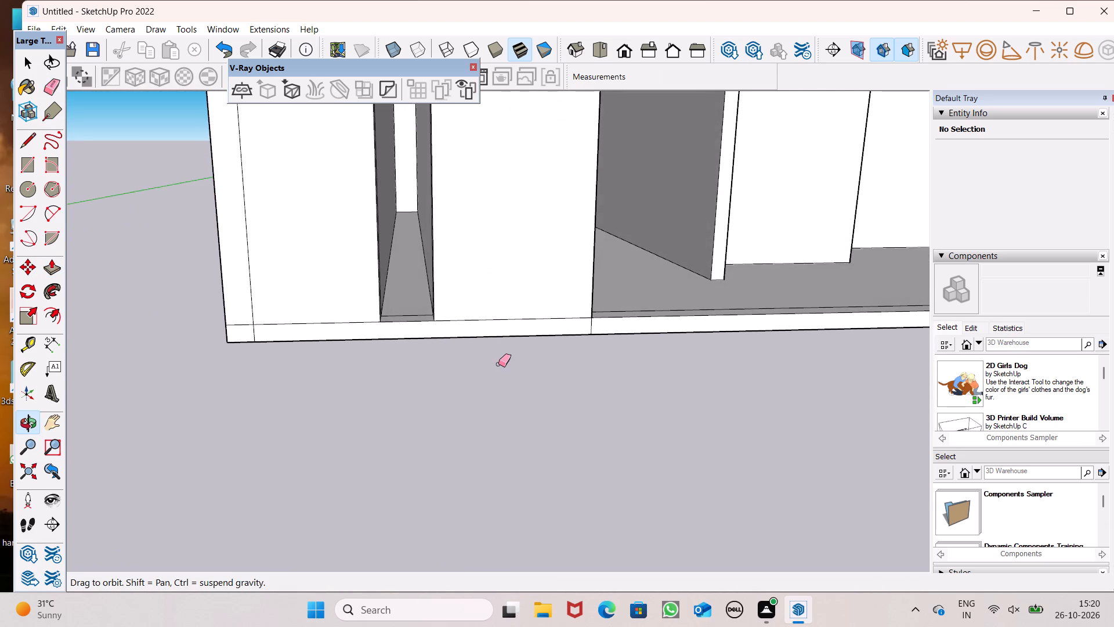
Examine the raised walls and the narrow passage opening from several angles.
scroll(494, 374, down, 10)
middle_drag(490, 383, 469, 477)
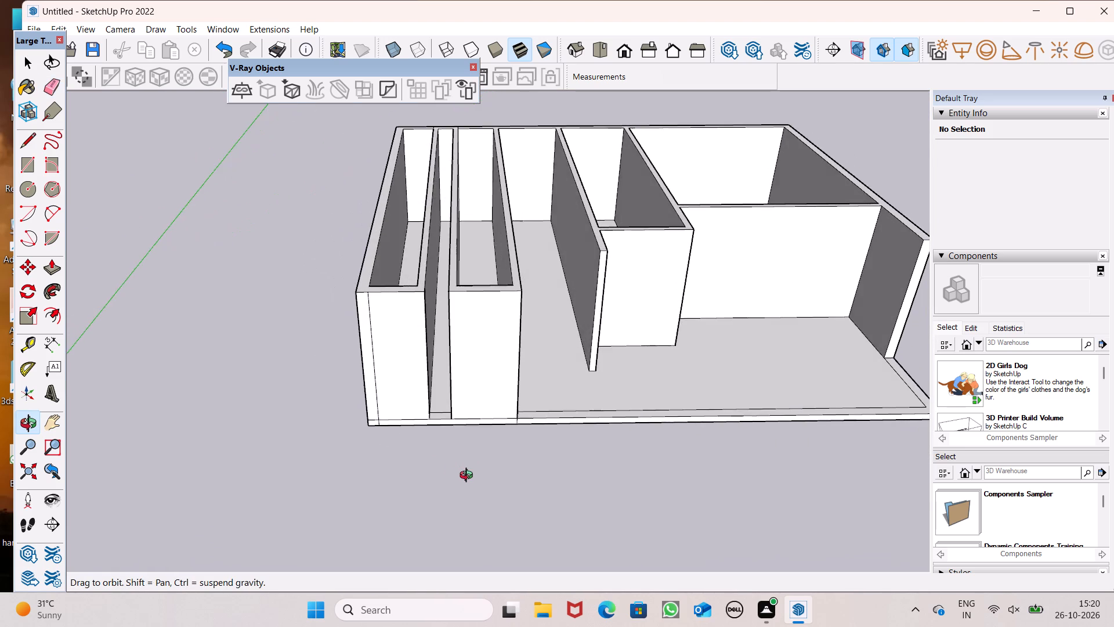
middle_drag(469, 477, 482, 344)
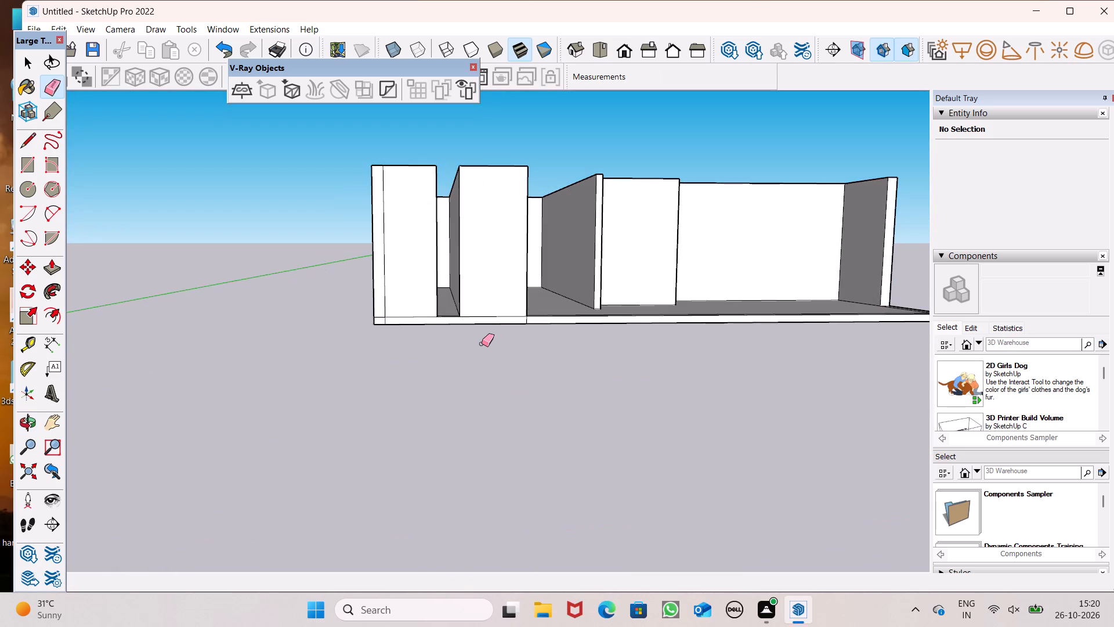
middle_drag(488, 335, 458, 422)
middle_click(483, 399)
middle_drag(468, 376, 578, 394)
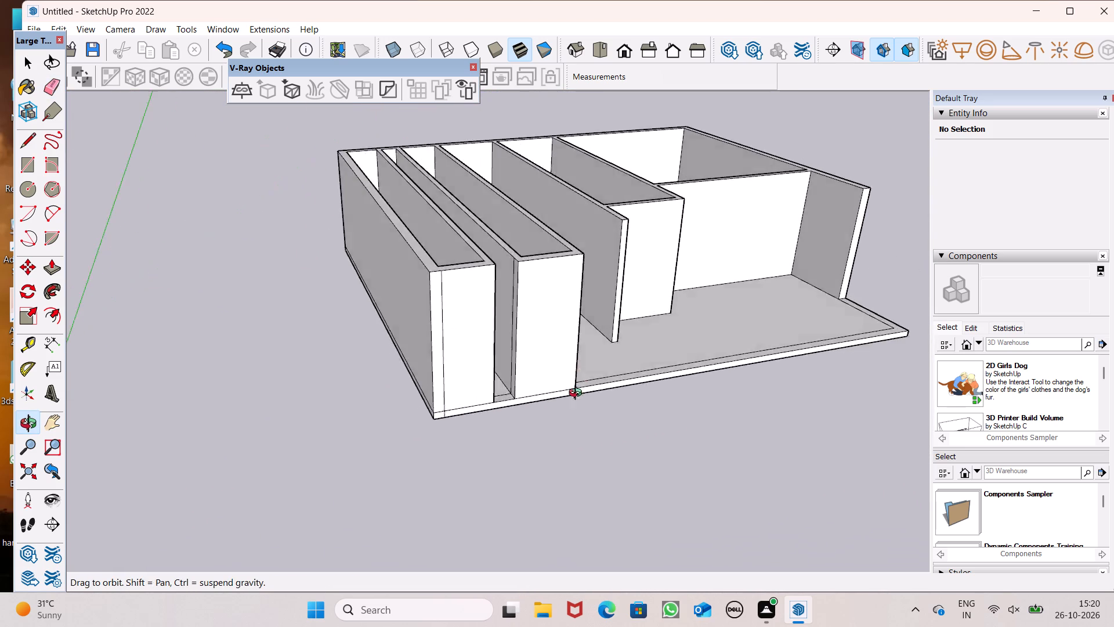
middle_drag(578, 394, 484, 460)
Erase the vertical seam near the front end of the narrow passage's left side wall, keeping the wall's front corner edge.
scroll(484, 460, up, 1)
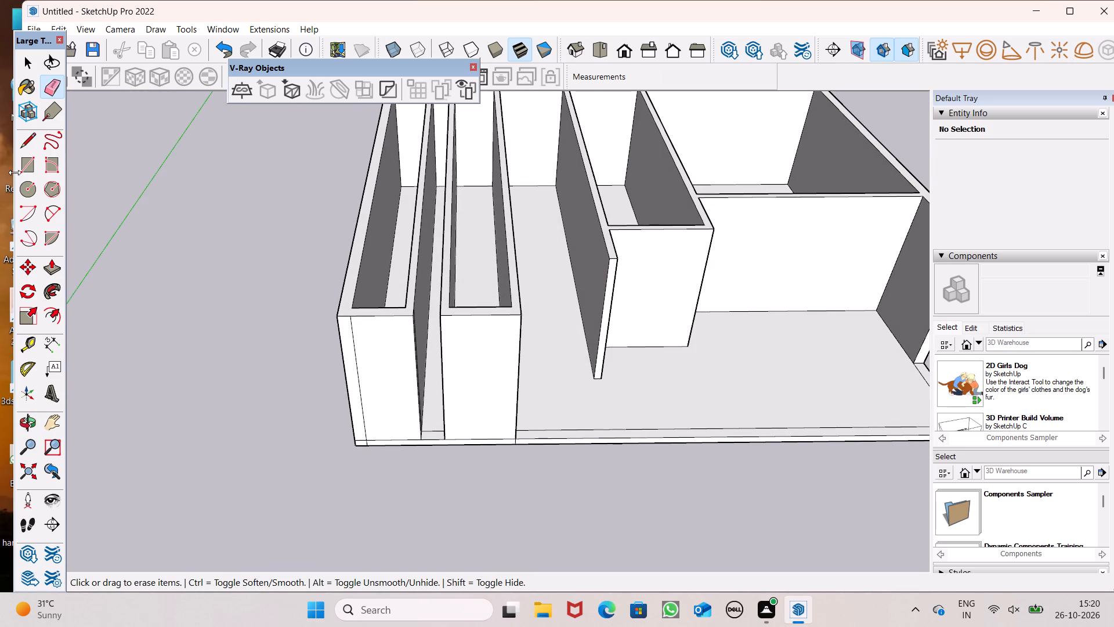
click(24, 165)
click(49, 268)
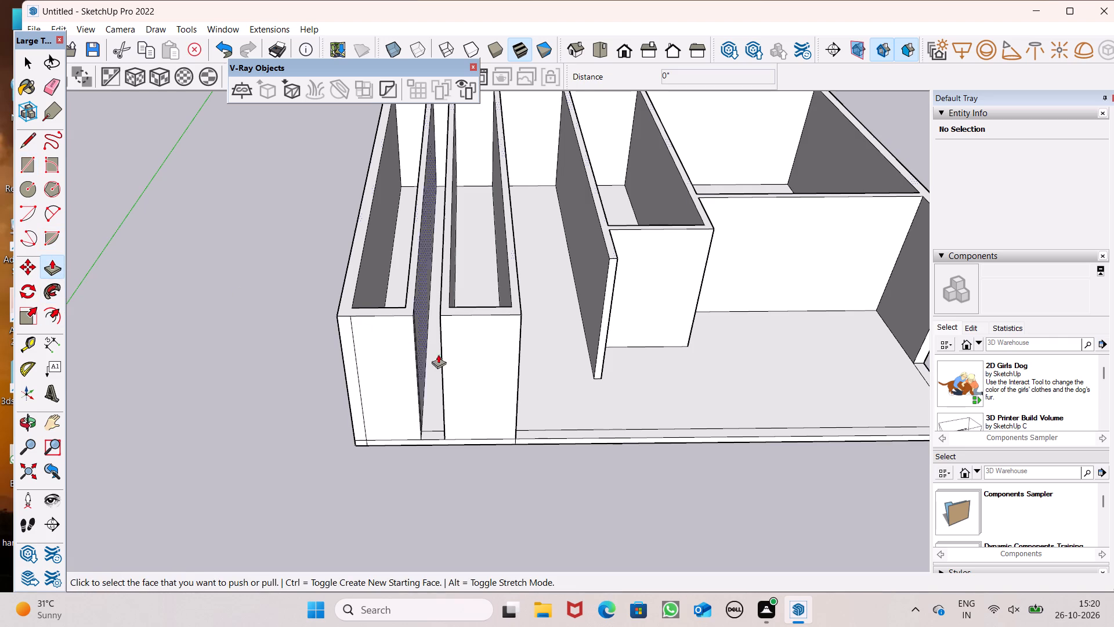
scroll(462, 355, up, 7)
middle_drag(467, 359, 447, 348)
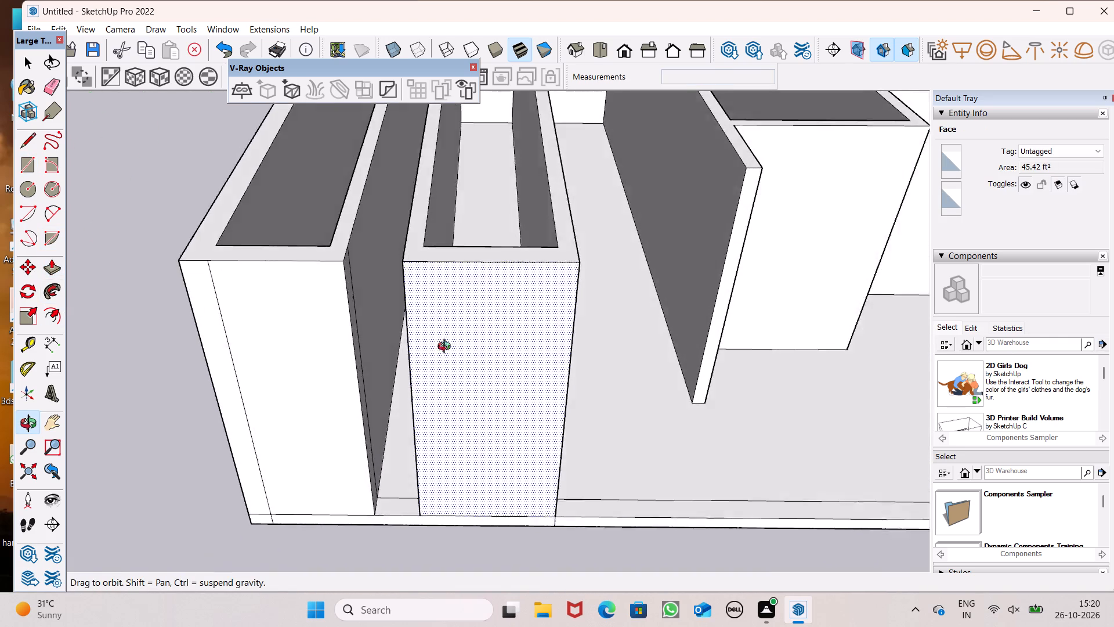
middle_drag(447, 348, 429, 333)
scroll(417, 320, up, 1)
click(59, 94)
scroll(410, 374, up, 1)
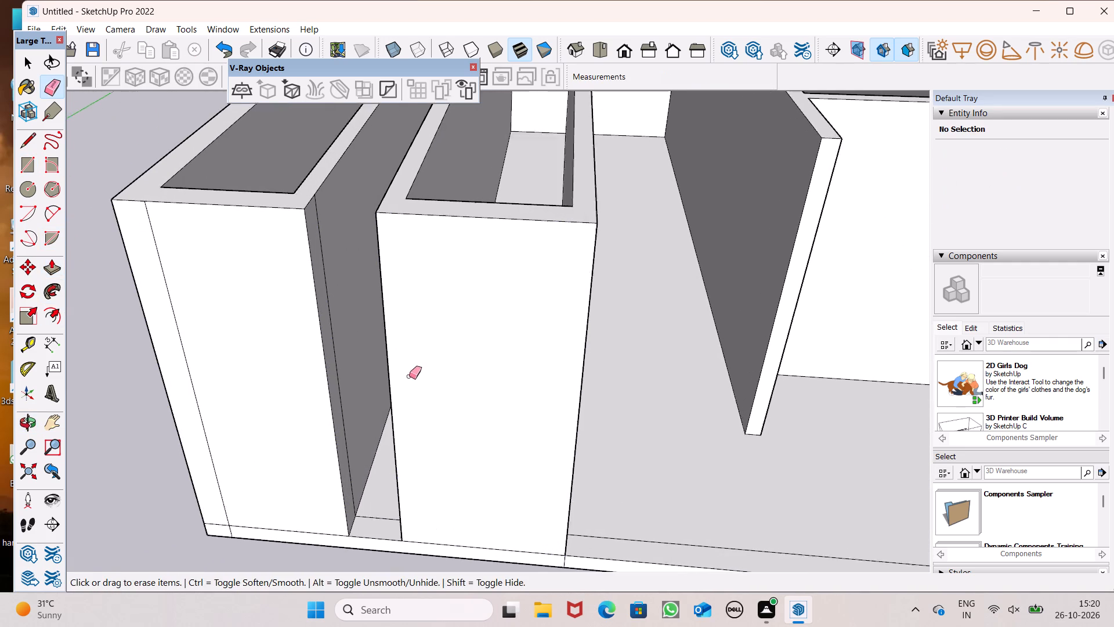
scroll(409, 376, up, 1)
drag(320, 376, 327, 362)
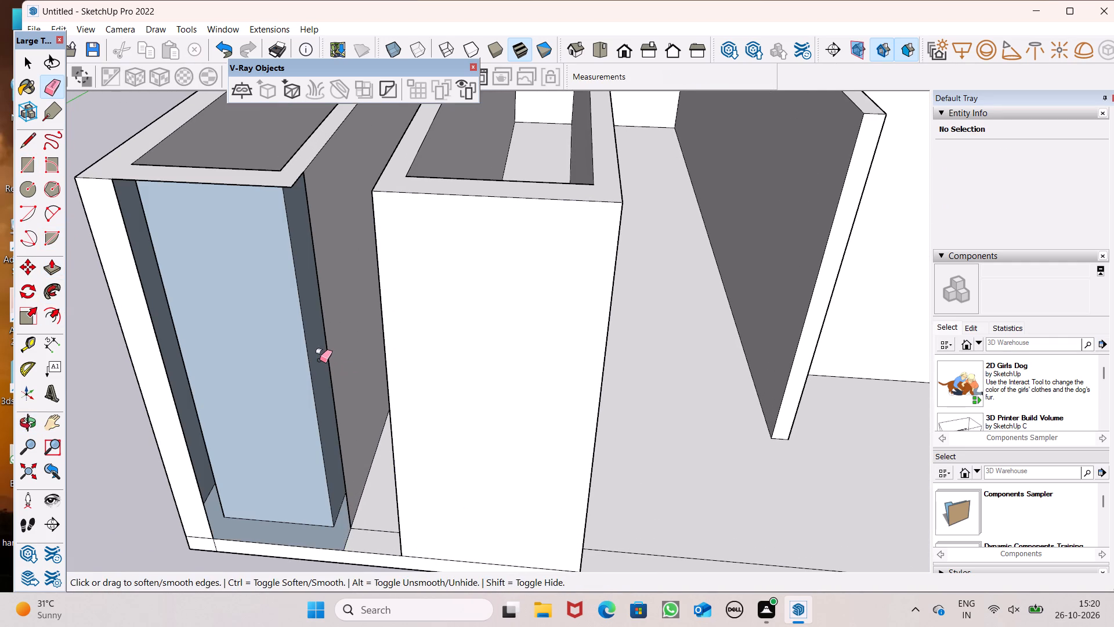
key(ctrl+z)
drag(323, 345, 330, 334)
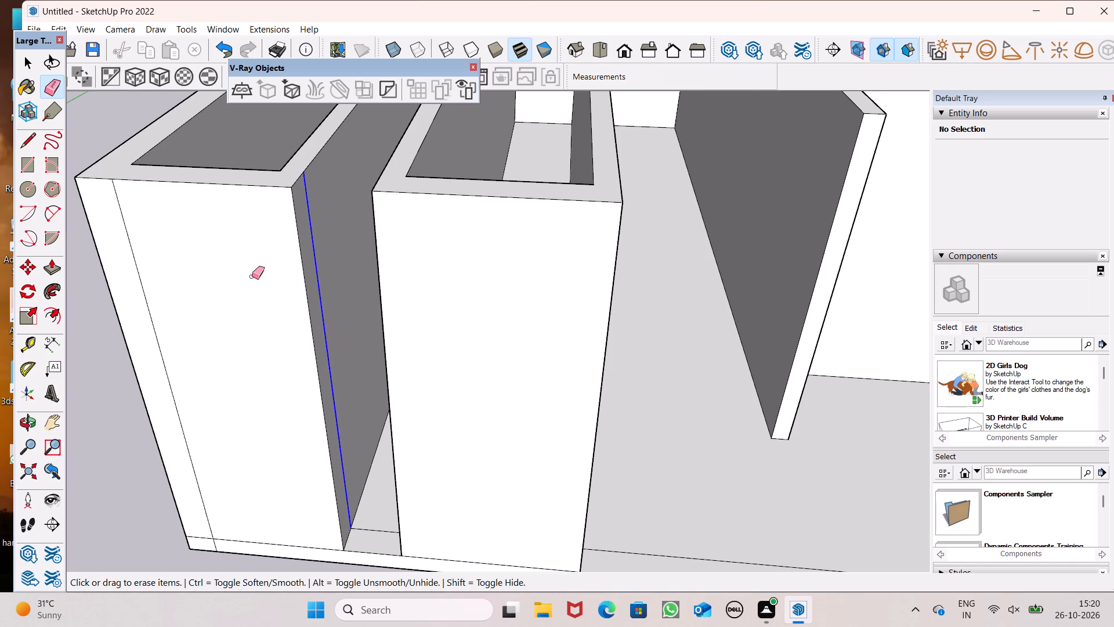
Erase the matching vertical seam near the front end of the narrow passage's right side wall.
scroll(251, 276, down, 3)
middle_drag(249, 305, 405, 251)
scroll(410, 248, up, 3)
double_click(441, 246)
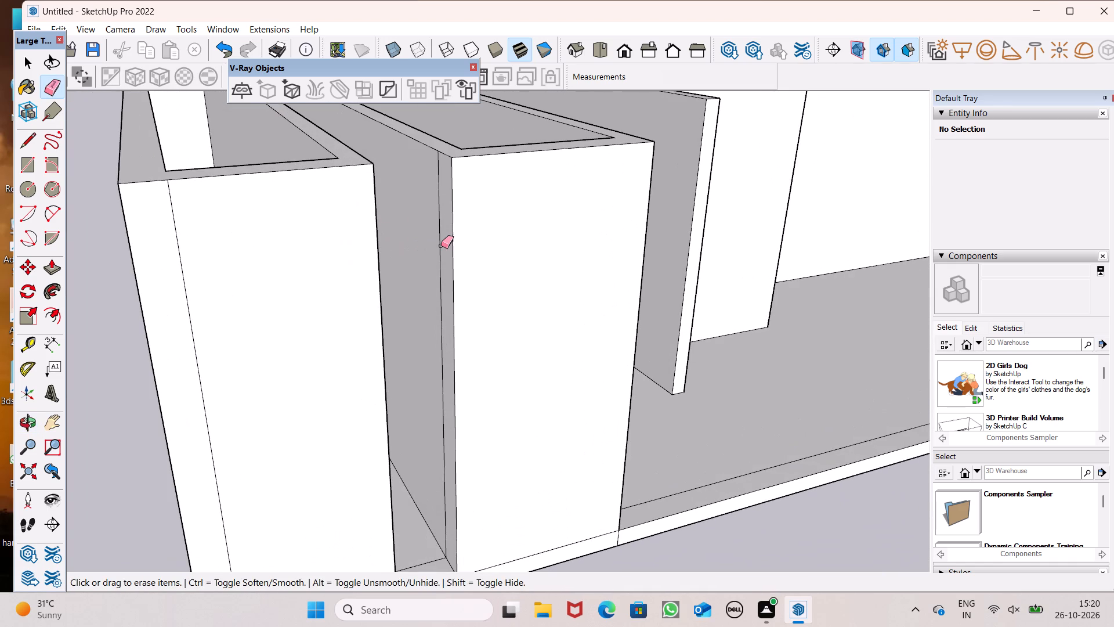
drag(442, 246, 431, 240)
Push/Pull the passage's left side face toward the leftmost room by about 2 11/16" and another 5 1/4", widening the passage.
scroll(355, 263, down, 3)
middle_drag(420, 280, 319, 367)
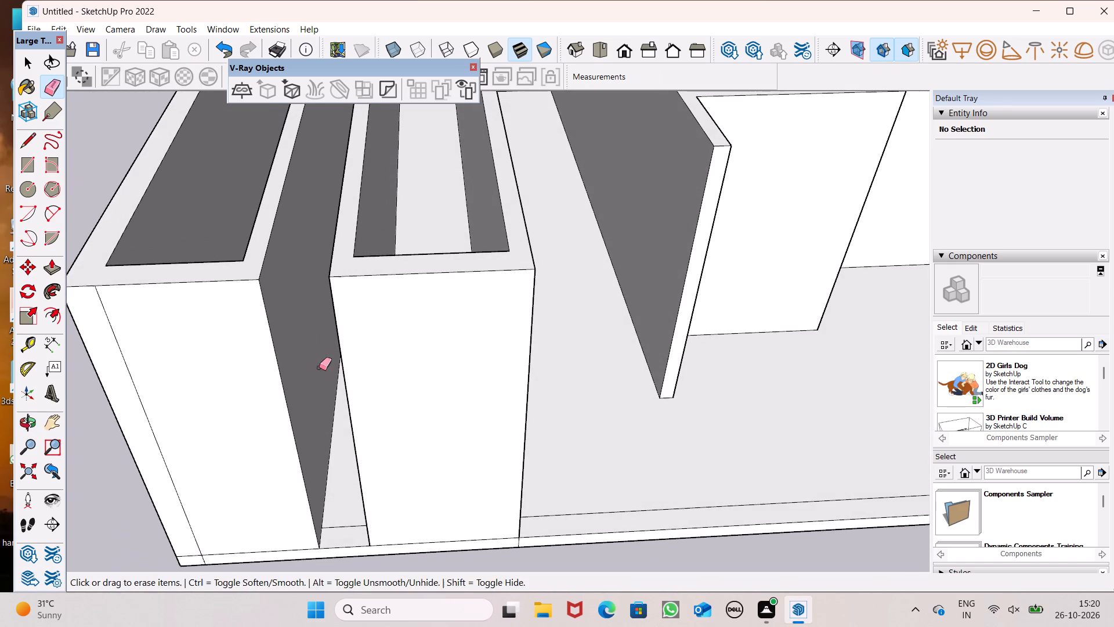
click(53, 269)
scroll(276, 308, up, 4)
drag(301, 313, 313, 316)
scroll(319, 319, down, 4)
middle_drag(350, 325, 438, 217)
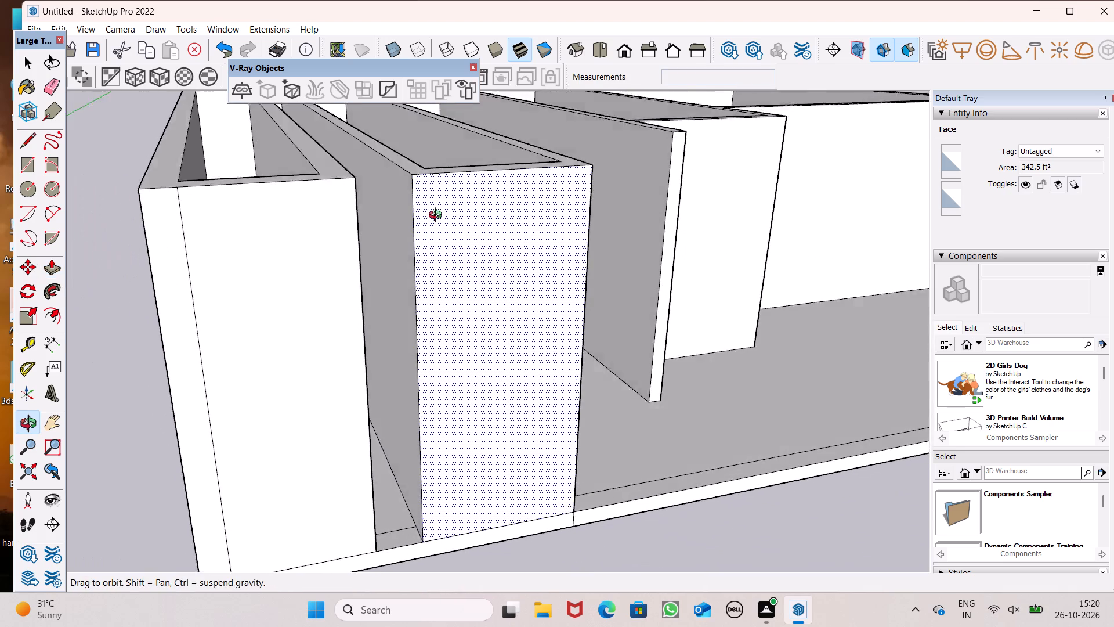
middle_drag(438, 217, 440, 214)
scroll(442, 214, down, 4)
middle_drag(449, 286, 352, 305)
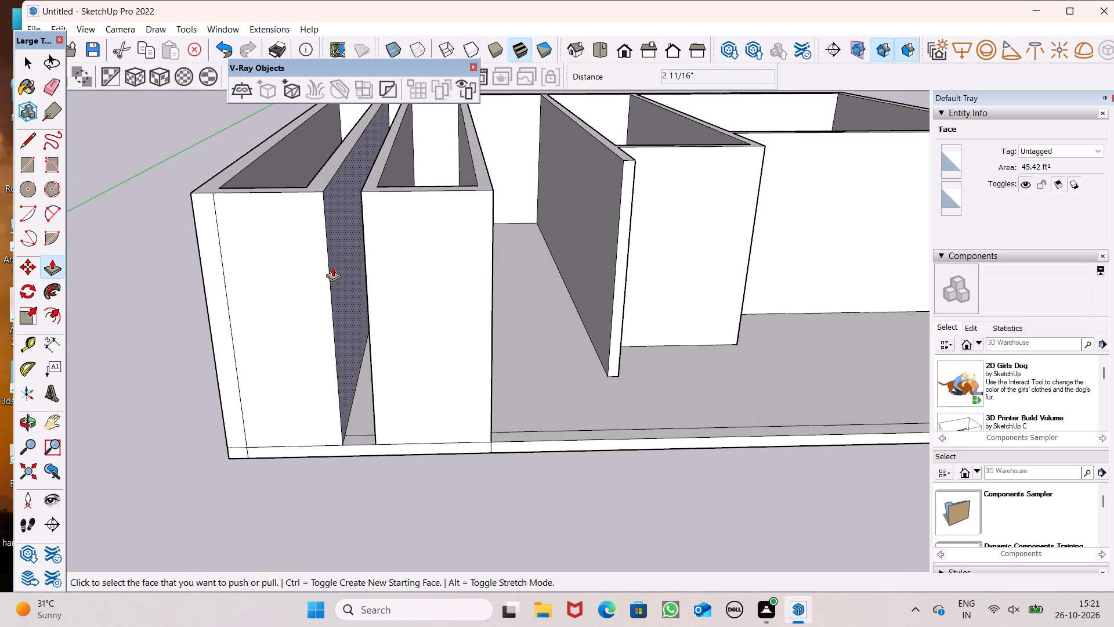
drag(342, 260, 331, 256)
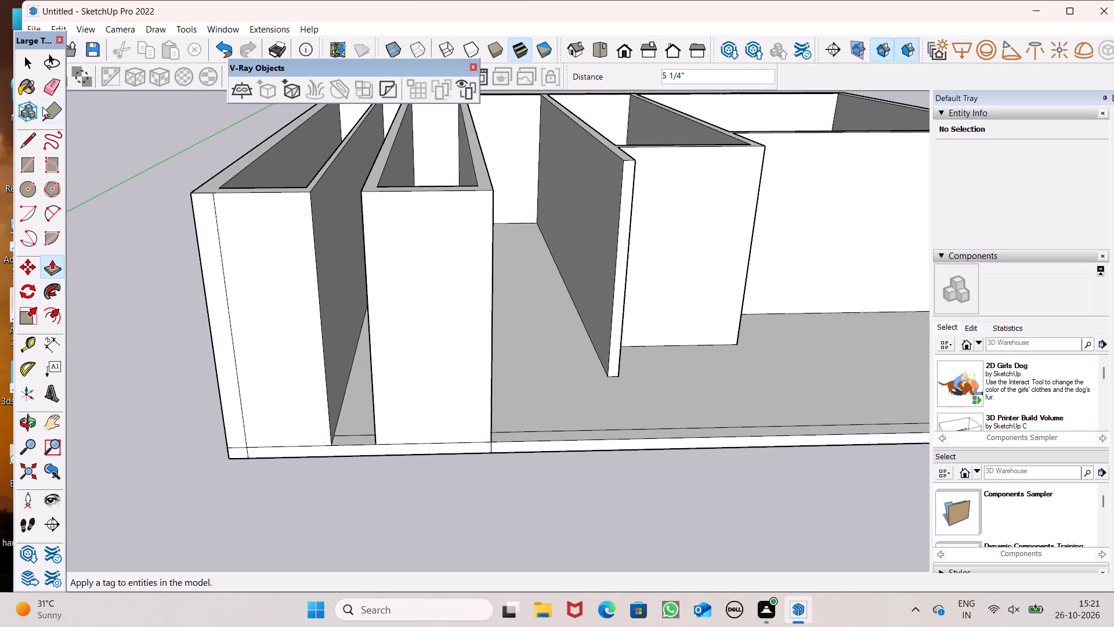
Erase the vertical seam near the outer corner on the front face of the leftmost room.
click(49, 90)
drag(238, 284, 215, 298)
Push/Pull the wall between the leftmost room and passage toward the room: first its room-side face, and its passage-side face about 9 5/16".
scroll(250, 297, down, 2)
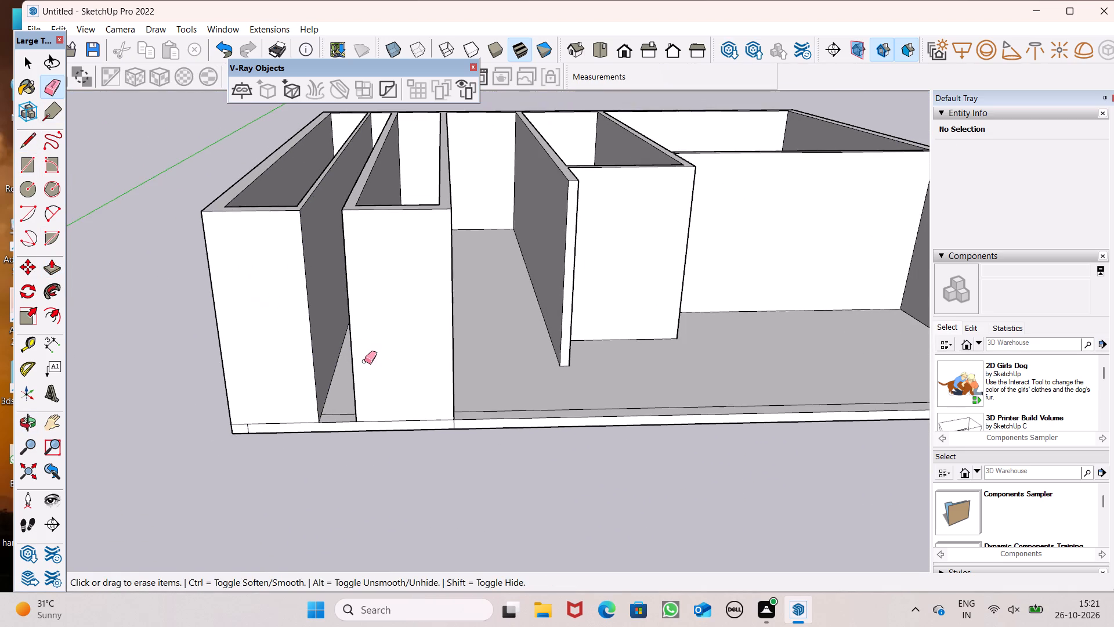
middle_drag(367, 363, 553, 521)
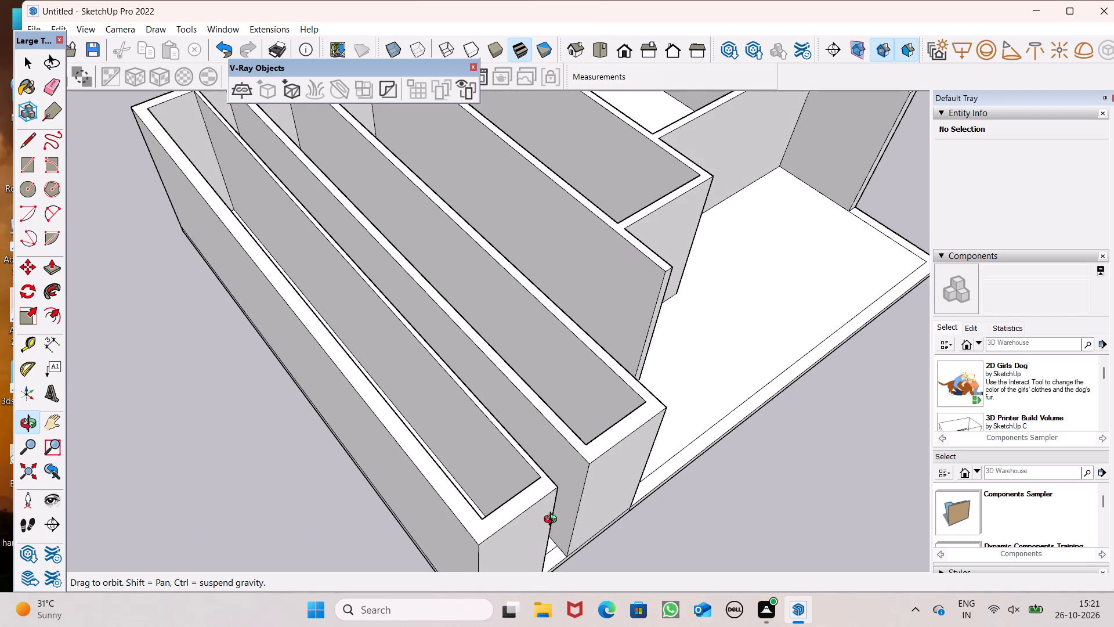
middle_drag(553, 521, 446, 500)
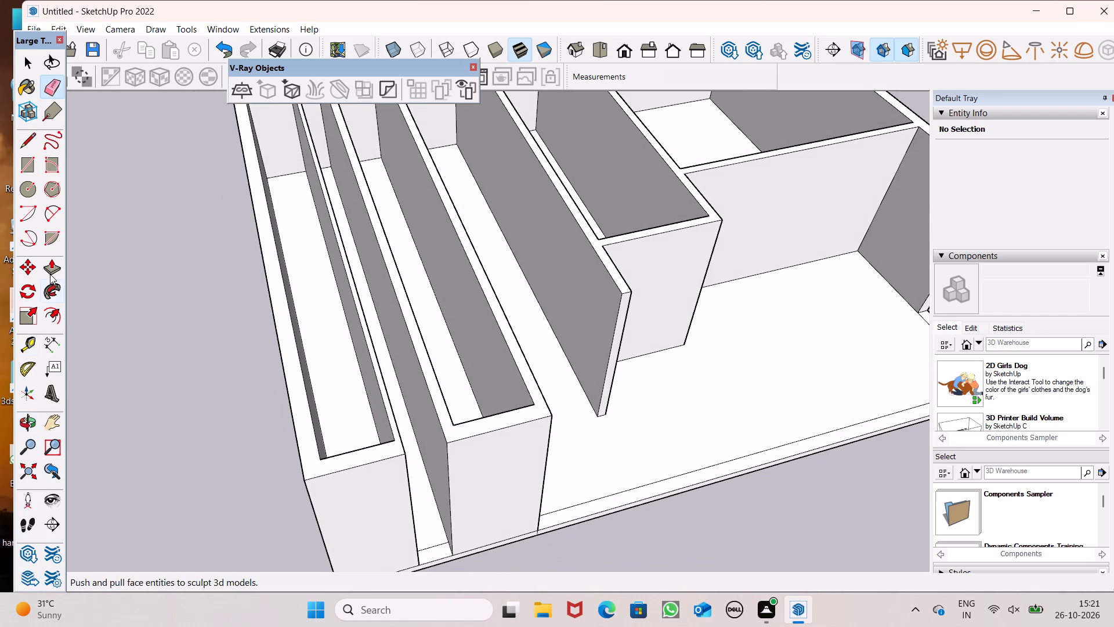
click(50, 261)
drag(367, 387, 366, 397)
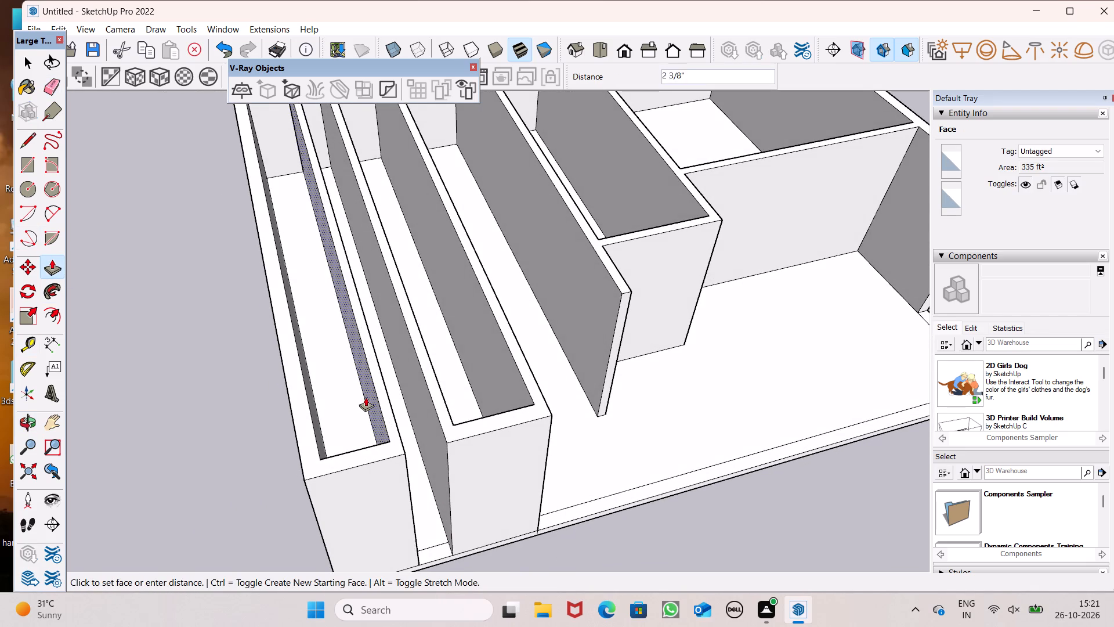
drag(366, 397, 354, 406)
scroll(288, 311, down, 4)
middle_drag(361, 367, 243, 253)
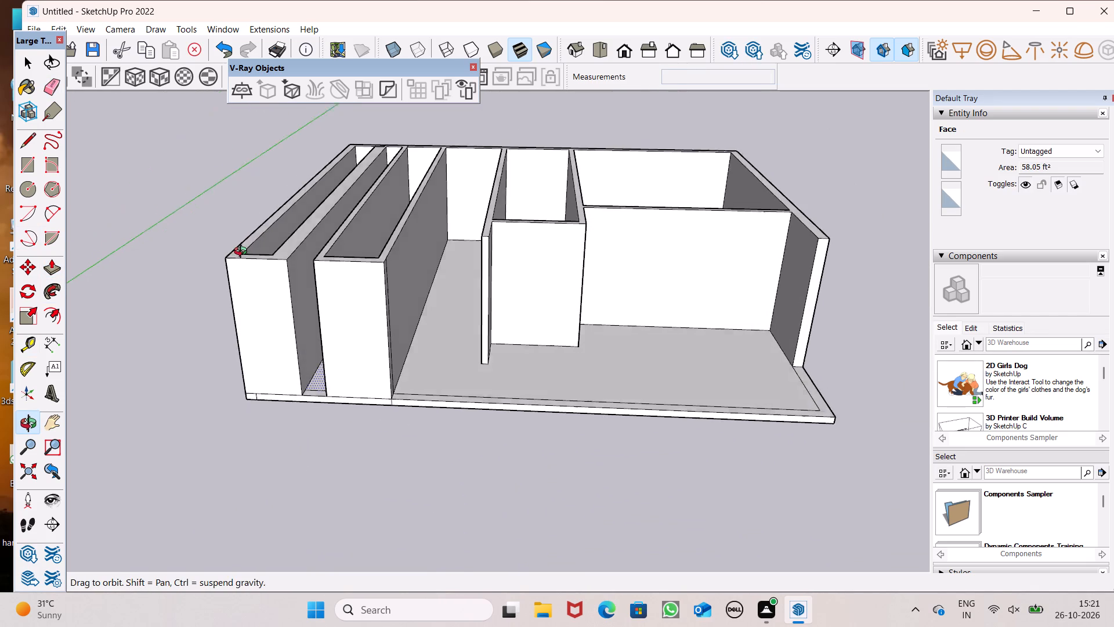
middle_drag(243, 253, 243, 257)
scroll(266, 278, up, 5)
drag(309, 283, 293, 283)
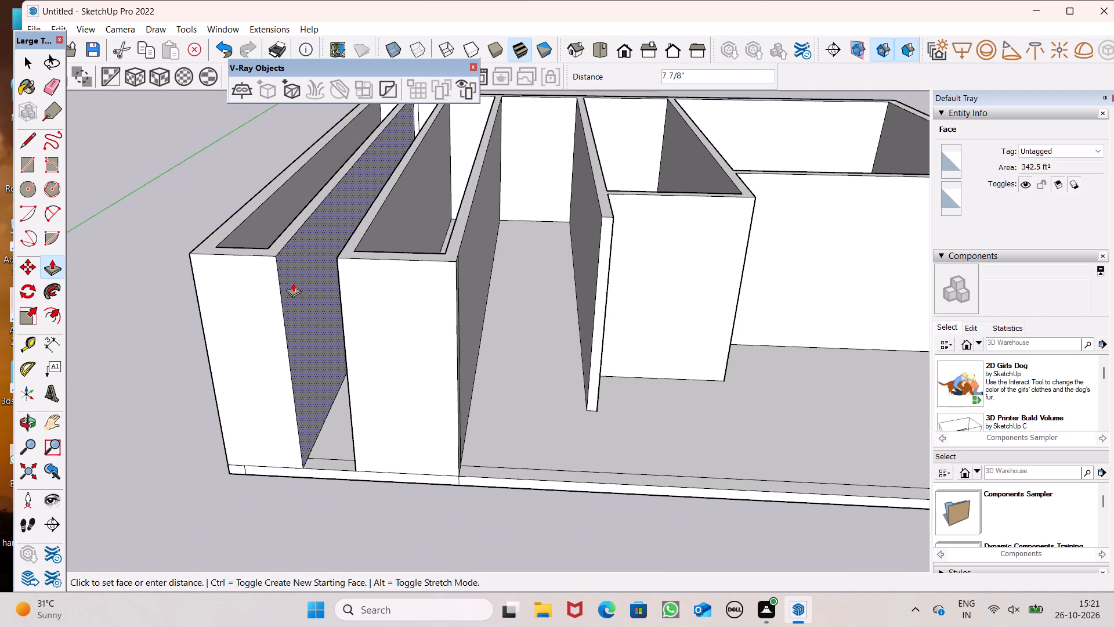
drag(293, 283, 290, 283)
Push/Pull the inner face of the leftmost room's outer wall outward about 3 15/16", thinning the wall.
scroll(348, 269, down, 4)
middle_drag(357, 262, 404, 201)
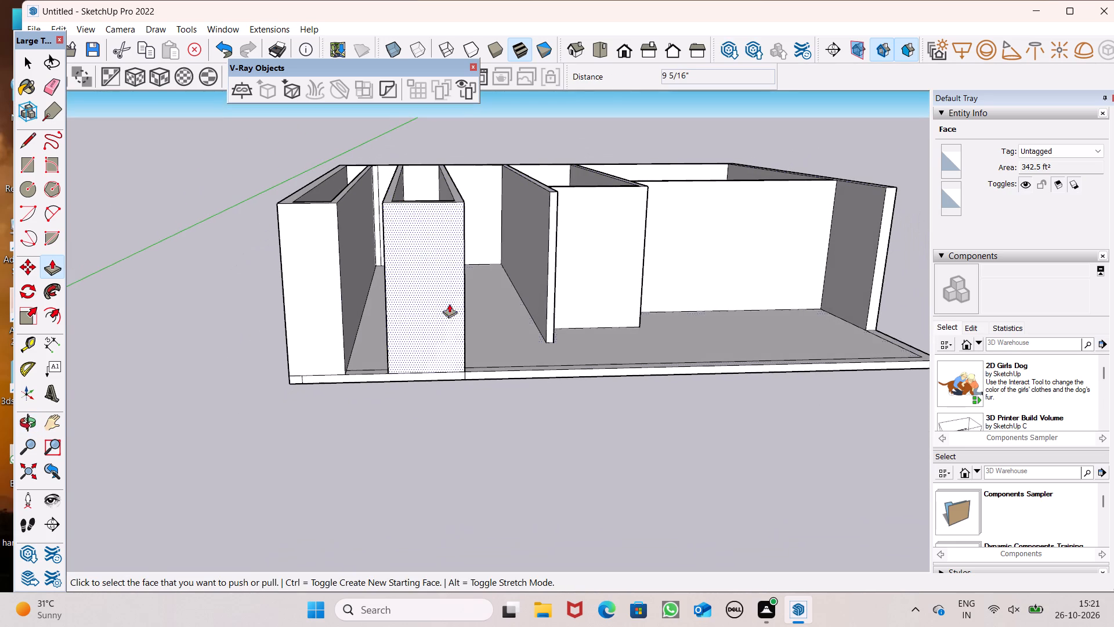
middle_drag(381, 313, 392, 358)
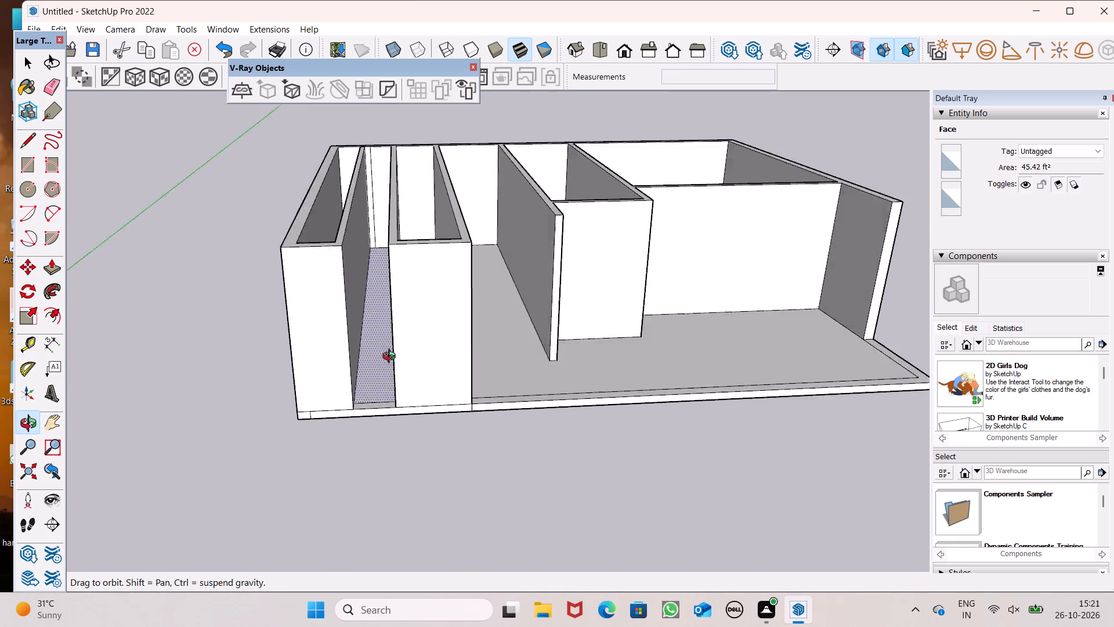
middle_drag(392, 358, 416, 444)
scroll(347, 418, up, 6)
drag(306, 278, 305, 277)
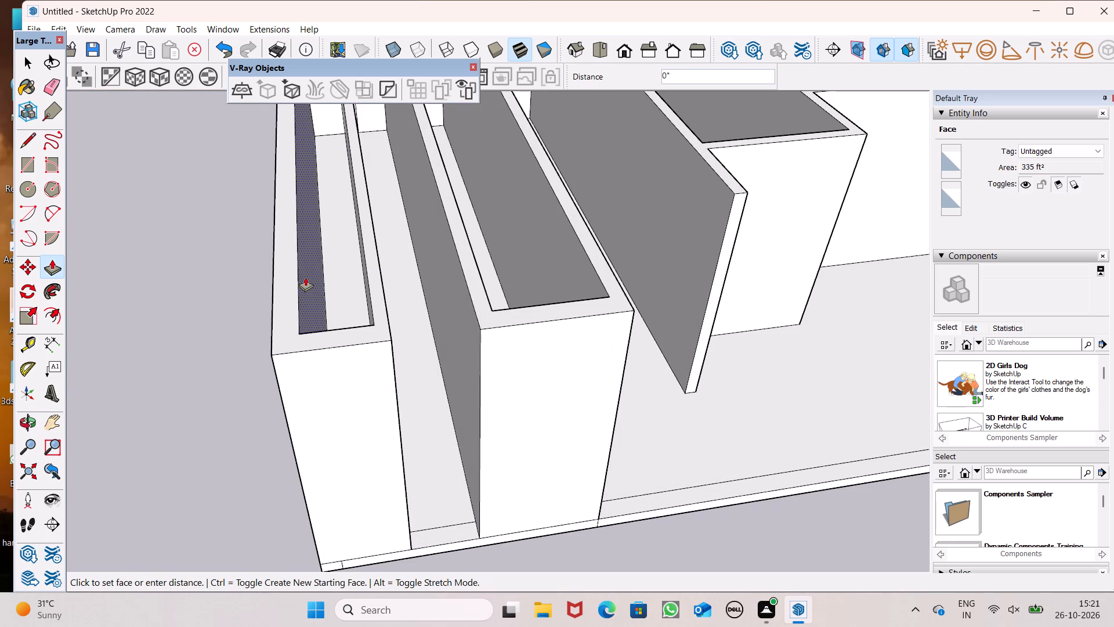
drag(305, 277, 296, 280)
Push/Pull both faces of the wall between the leftmost room and passage further toward the room, widening the passage again.
scroll(316, 339, up, 1)
middle_drag(317, 338, 361, 383)
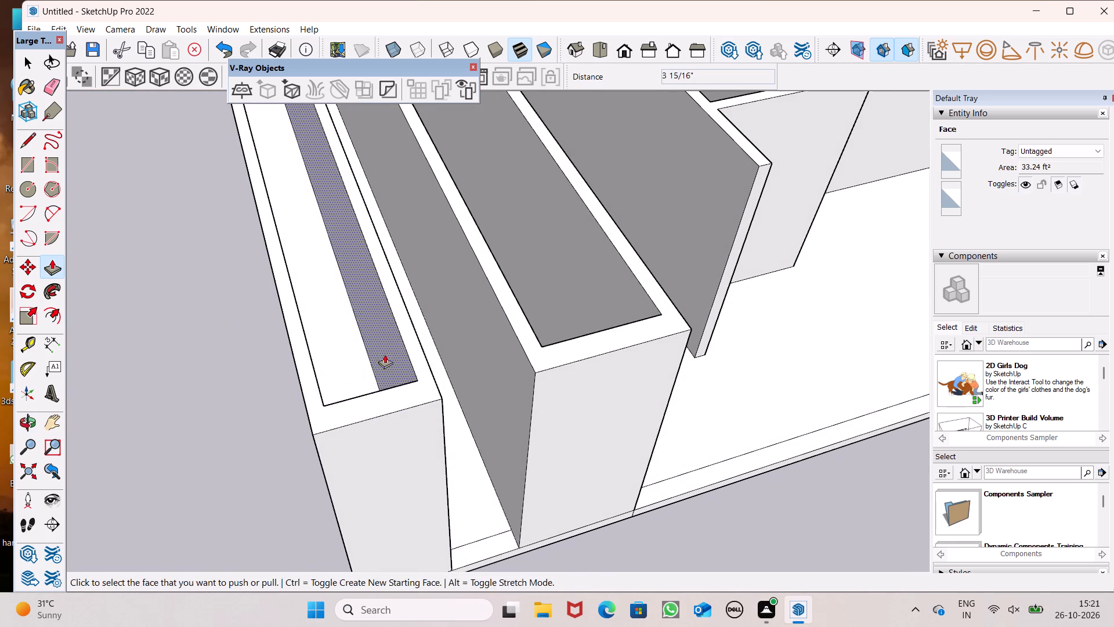
drag(391, 354, 371, 368)
scroll(352, 321, down, 4)
middle_drag(478, 412, 331, 388)
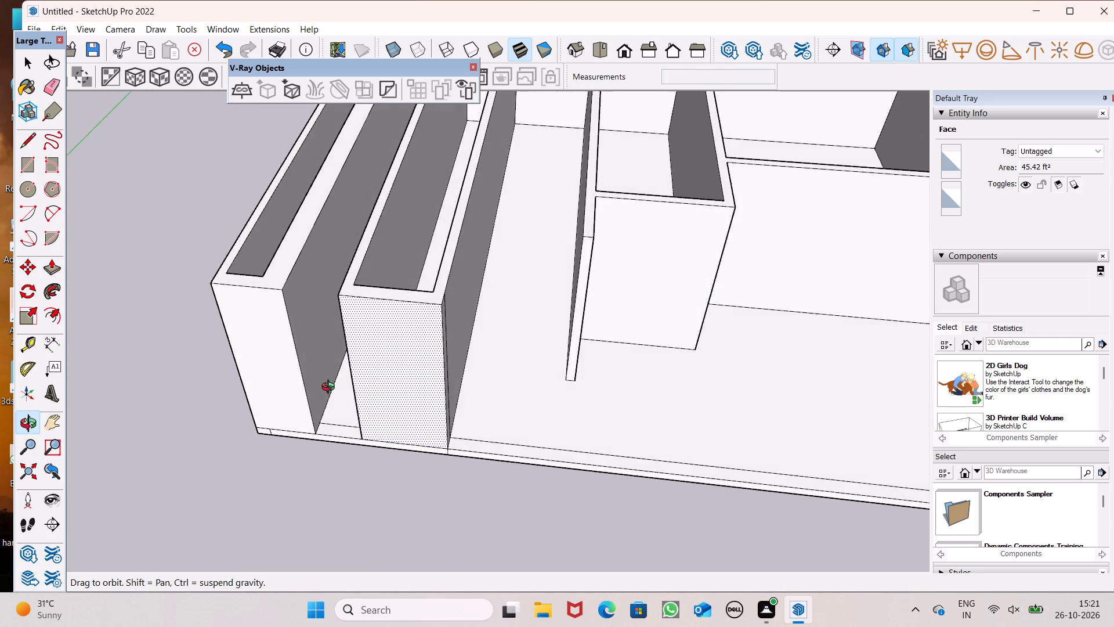
middle_drag(331, 388, 331, 388)
scroll(302, 352, up, 4)
drag(306, 291, 281, 290)
Shift the passage's right side wall toward the passage, pulling its passage face about 2' 3" and its room-side face about 2' 4 7/8".
scroll(282, 249, down, 6)
scroll(287, 290, up, 1)
middle_drag(303, 287, 382, 160)
scroll(441, 307, down, 5)
middle_drag(457, 321, 475, 318)
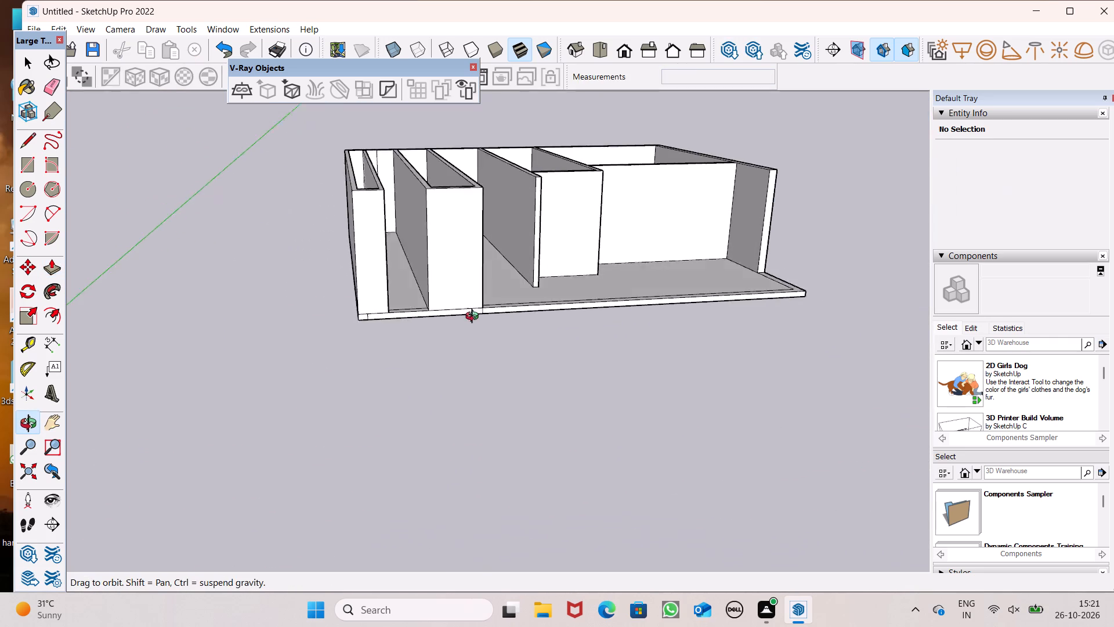
middle_drag(475, 318, 474, 323)
scroll(400, 199, up, 6)
drag(440, 282, 412, 297)
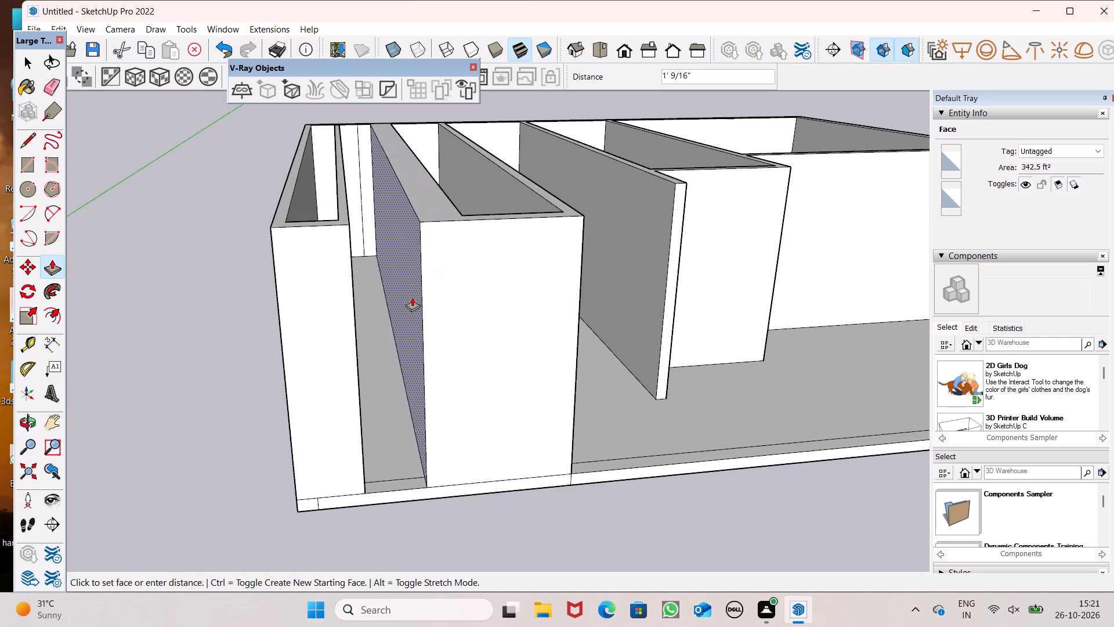
drag(412, 297, 392, 303)
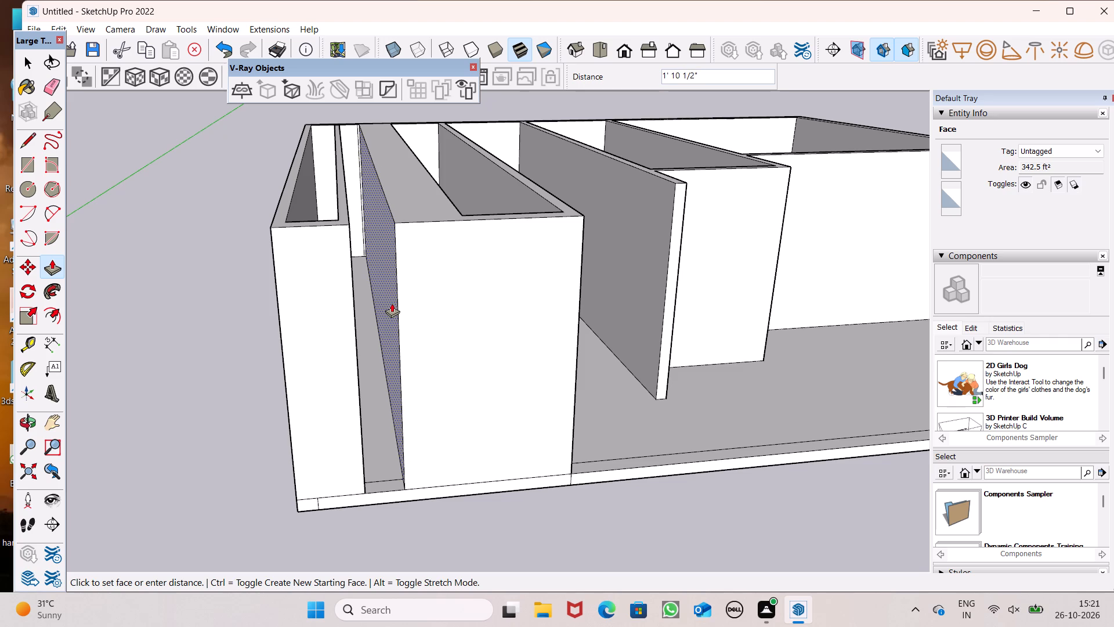
drag(392, 303, 381, 303)
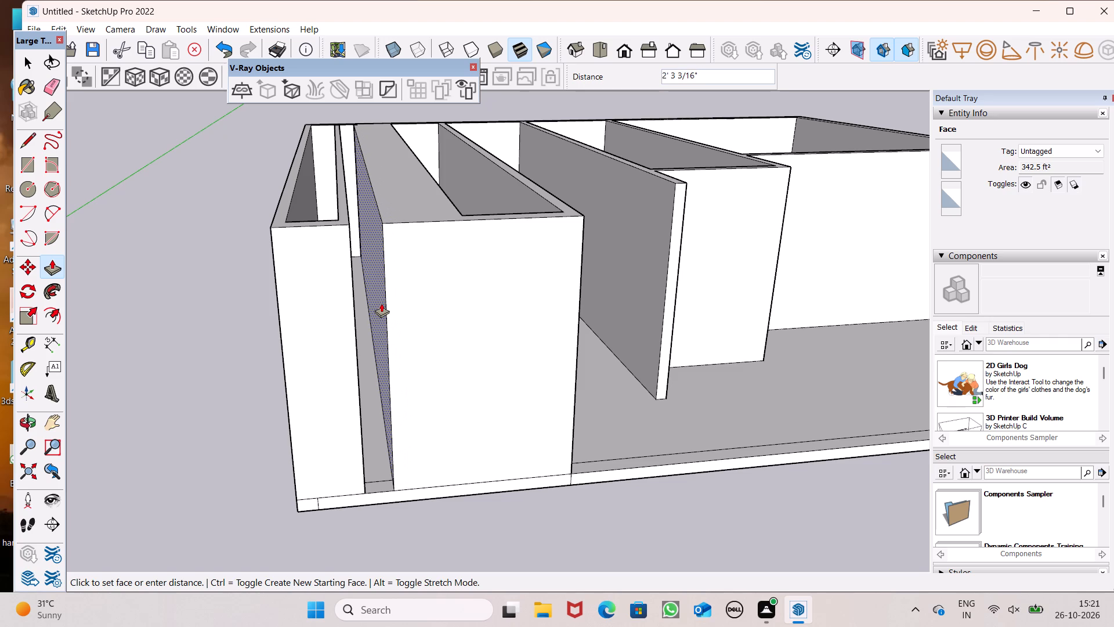
drag(381, 303, 379, 303)
scroll(449, 325, up, 1)
middle_drag(448, 330, 330, 487)
drag(435, 278, 421, 272)
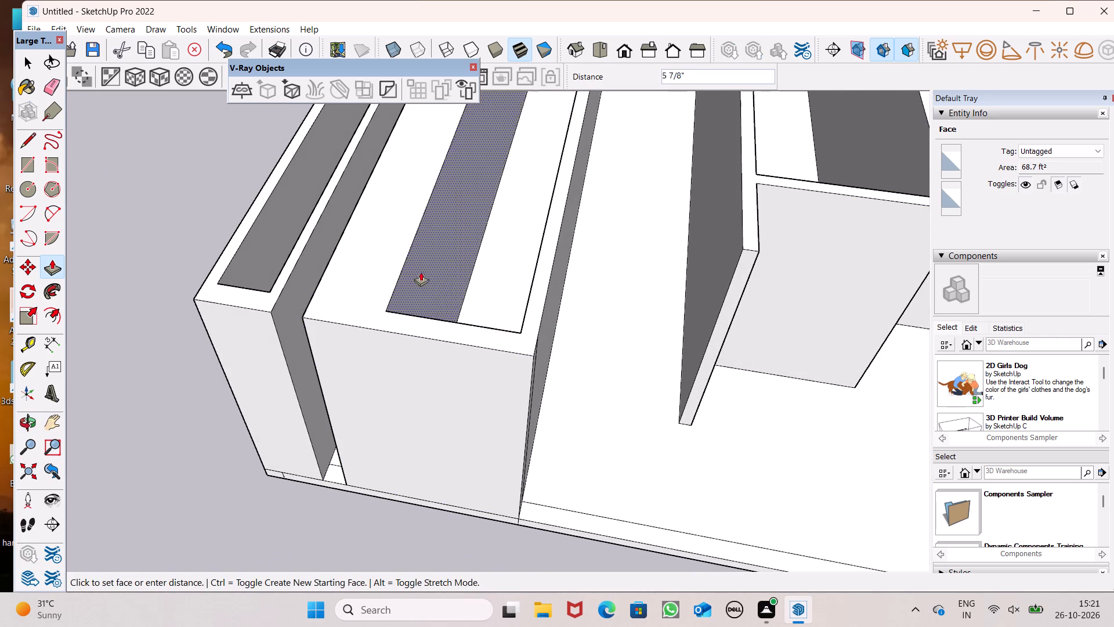
drag(421, 272, 366, 278)
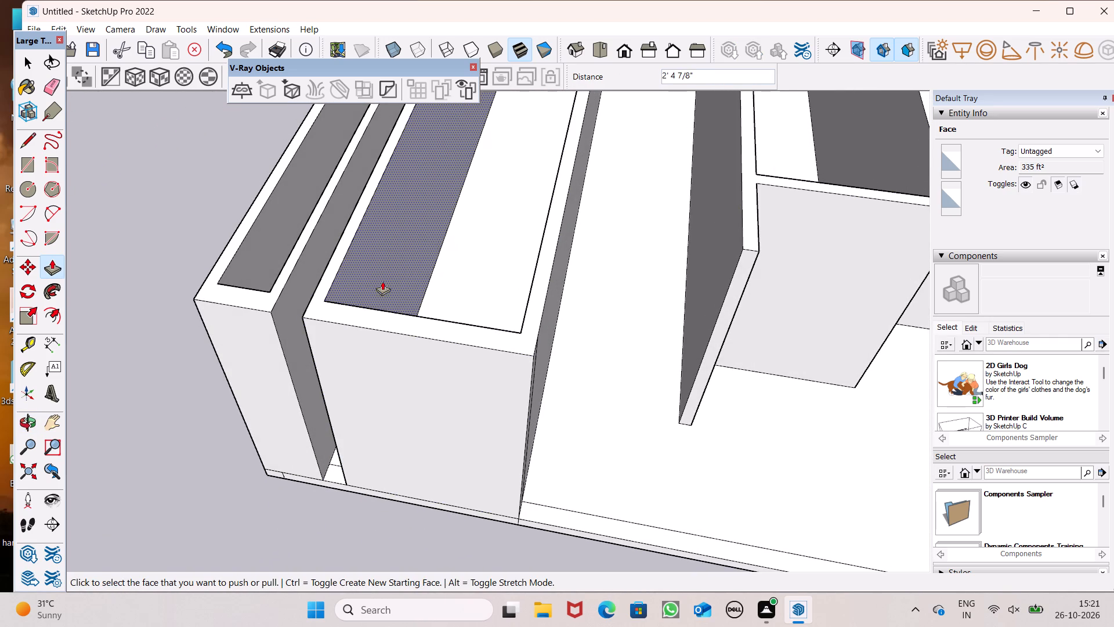
Shift the second room's right wall toward the passage, moving its inner face first and its outer face about 2' 1 3/4".
scroll(467, 284, down, 4)
middle_drag(484, 334, 624, 288)
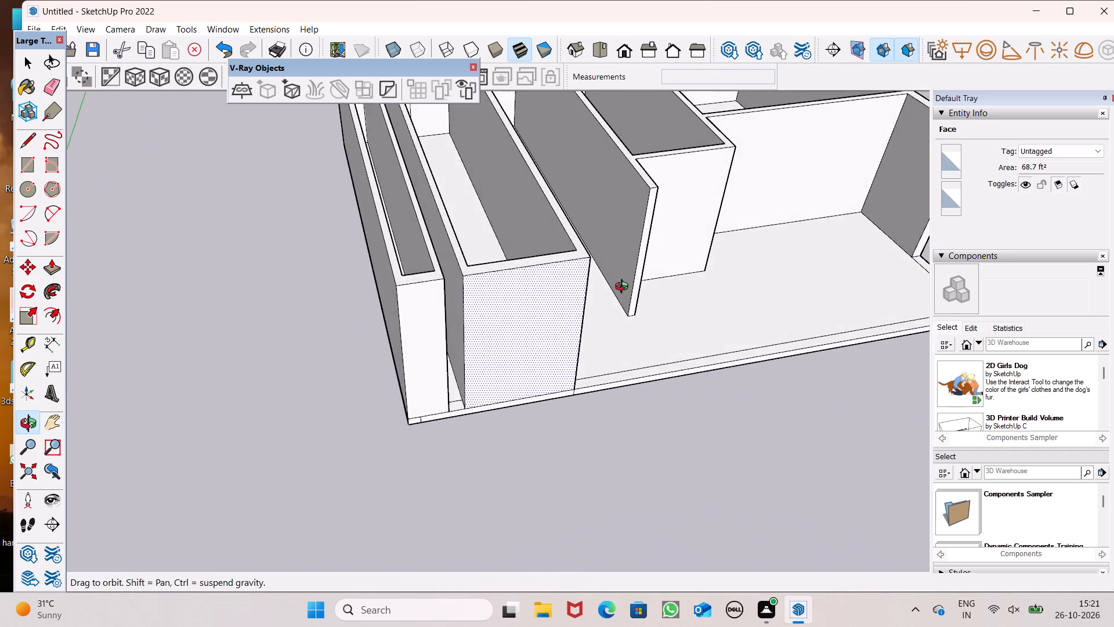
middle_drag(624, 288, 635, 328)
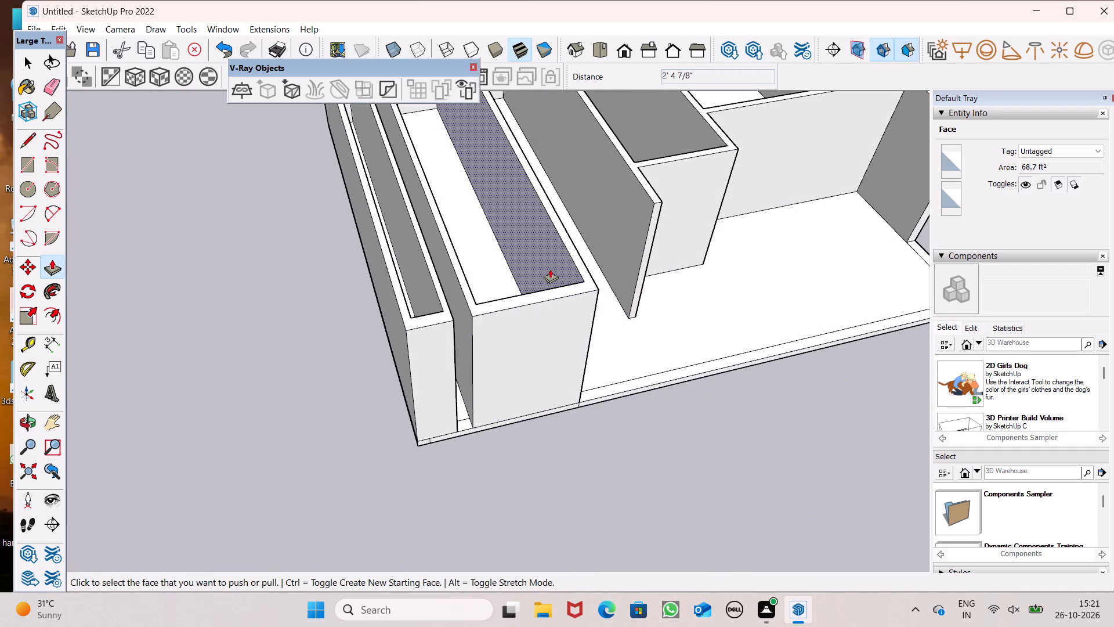
scroll(550, 269, up, 1)
drag(567, 265, 529, 276)
scroll(510, 260, down, 4)
middle_drag(542, 359, 407, 223)
scroll(471, 230, up, 3)
drag(522, 208, 500, 207)
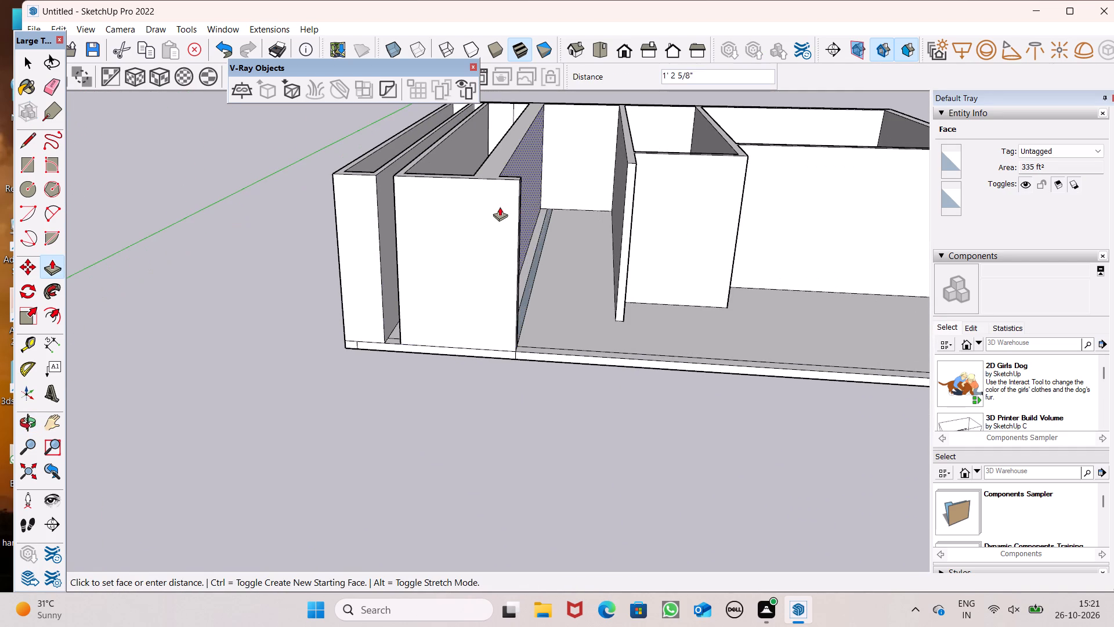
drag(500, 207, 484, 207)
Push/Pull the leftover front wall stub back flush with the outer face of the second room's shifted right wall.
middle_drag(536, 244, 436, 320)
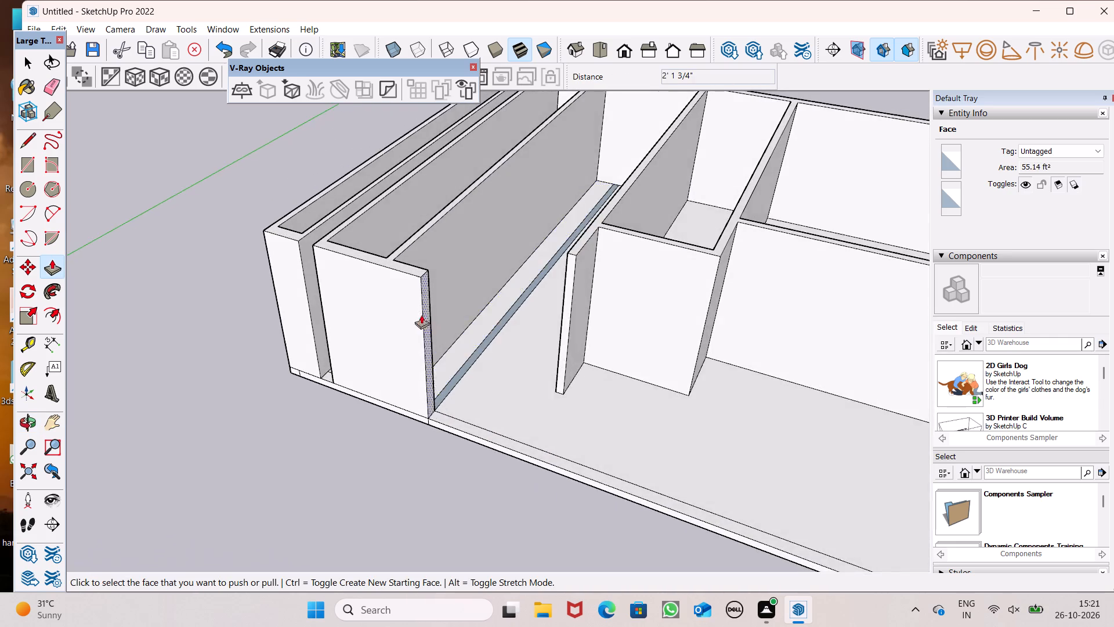
scroll(417, 309, up, 6)
drag(433, 289, 386, 245)
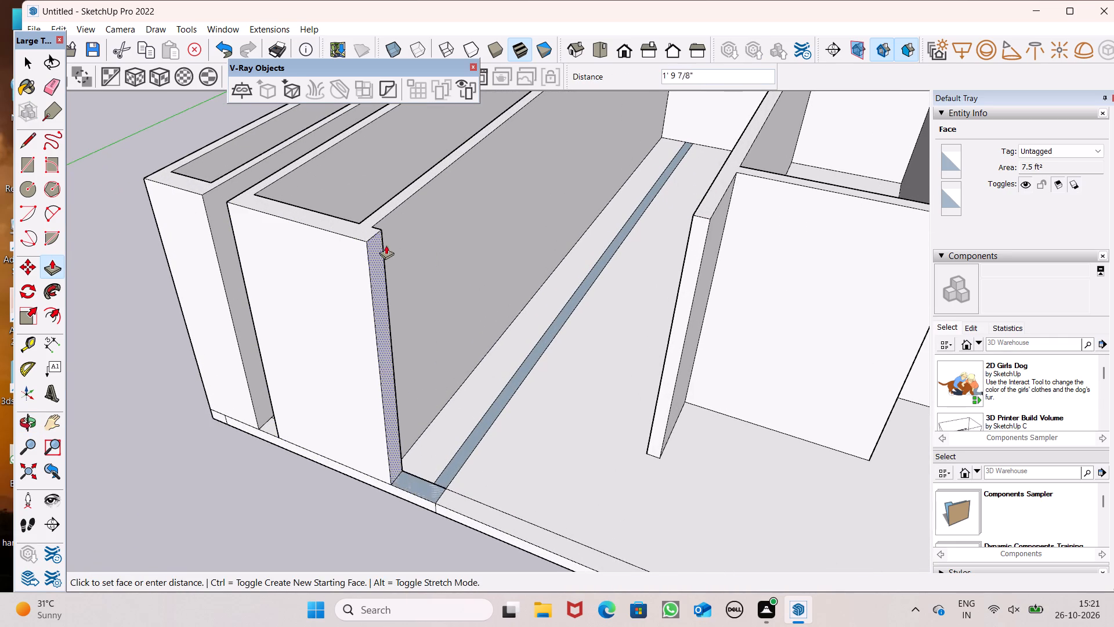
drag(386, 245, 382, 234)
Erase the vertical seam near the front corner on the outer face of the second room's right wall.
click(40, 85)
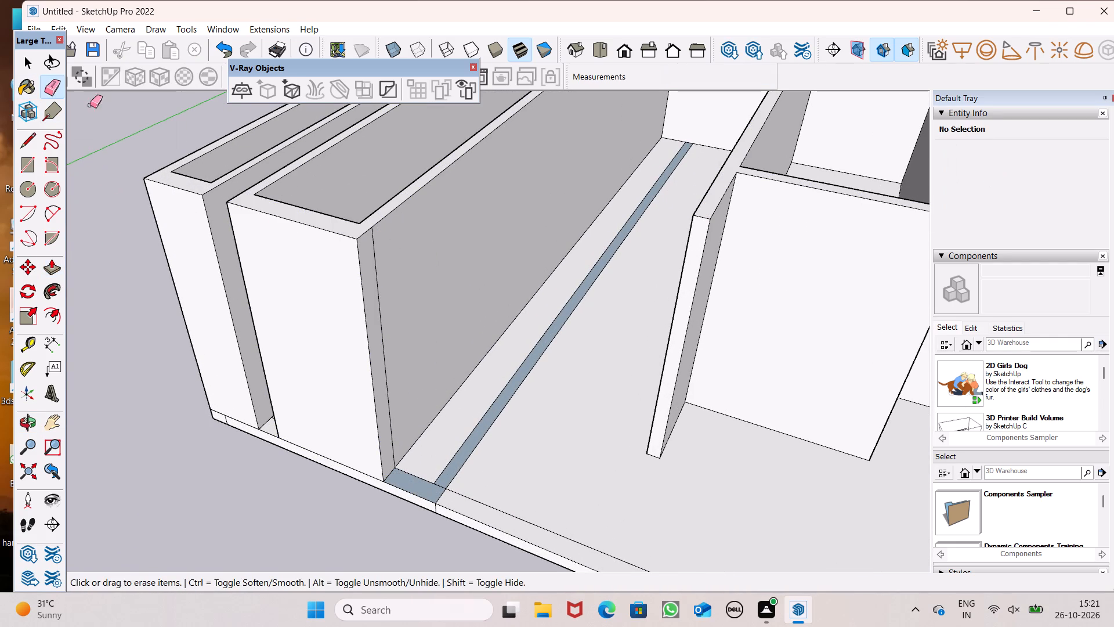
drag(375, 277, 392, 261)
scroll(392, 261, down, 3)
middle_drag(366, 302, 370, 302)
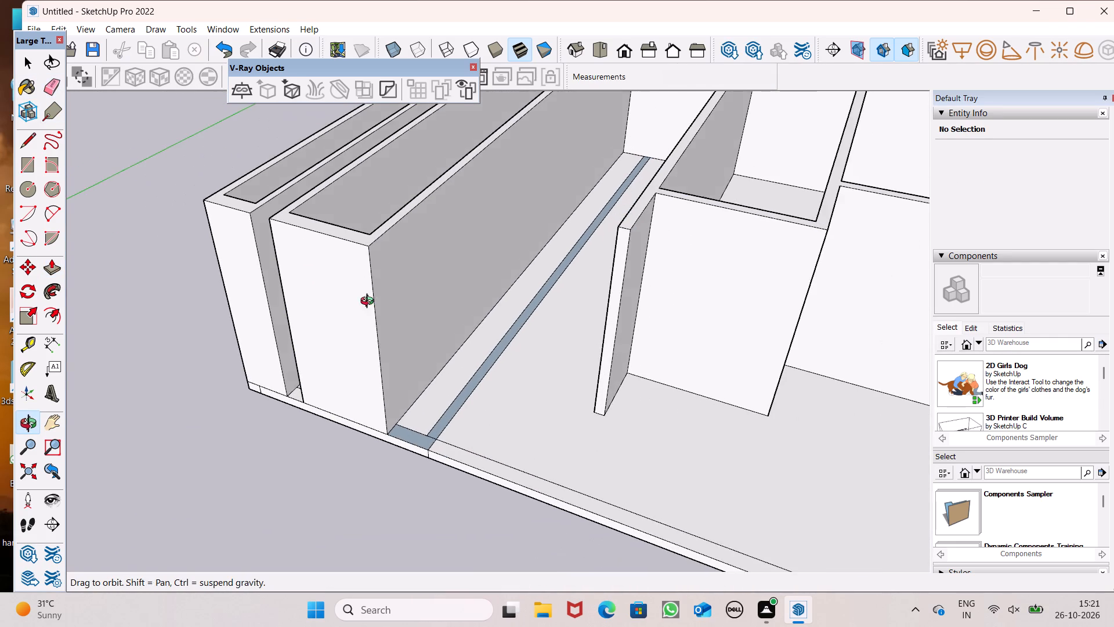
Erase the vertical seam on the back wall's inner face inside the second room, beside its right wall.
middle_drag(370, 302, 526, 206)
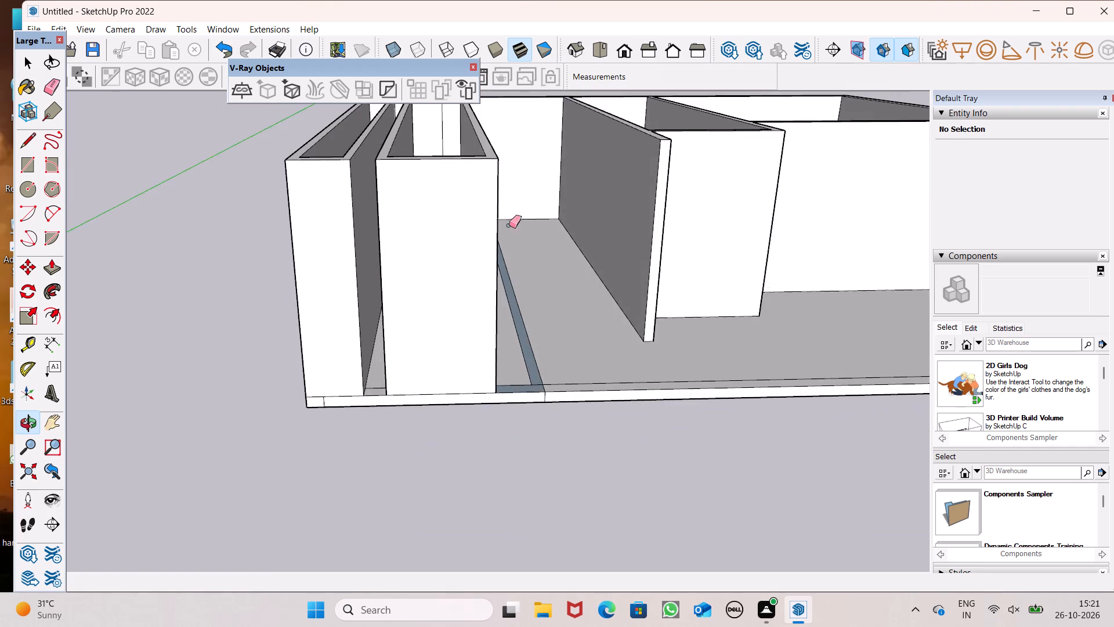
scroll(499, 248, down, 4)
middle_drag(536, 283, 530, 247)
scroll(529, 246, up, 1)
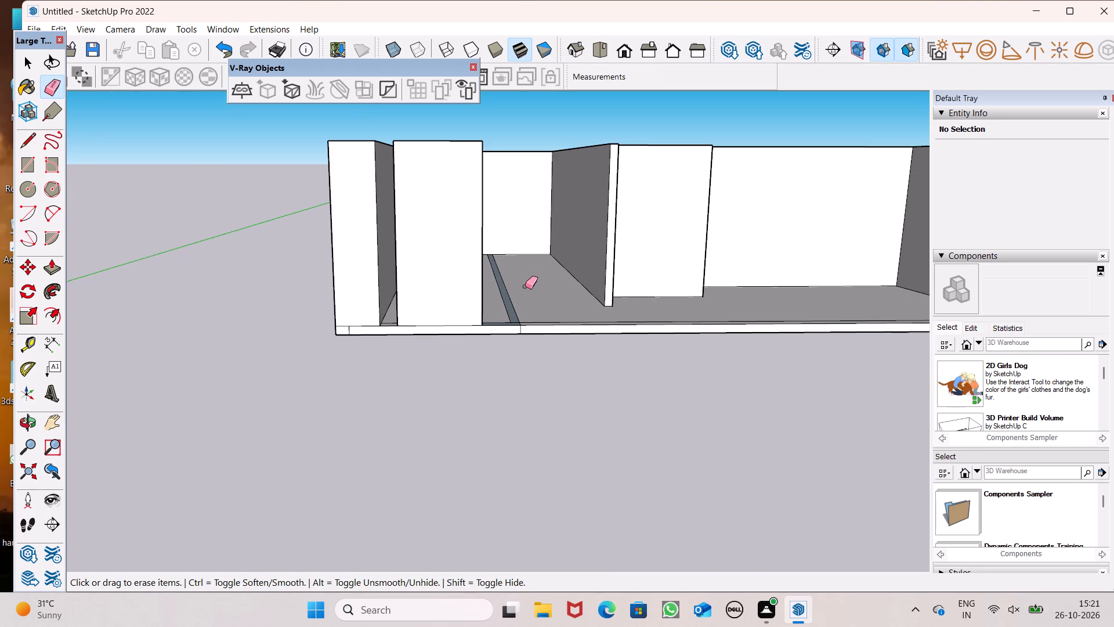
scroll(529, 318, down, 2)
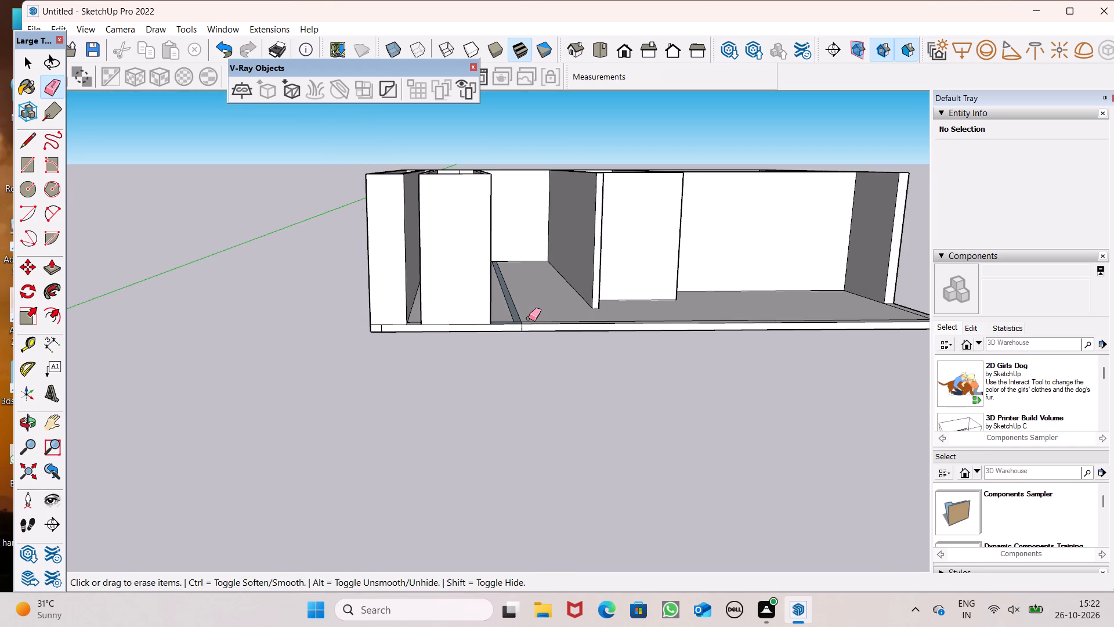
middle_drag(508, 370, 473, 493)
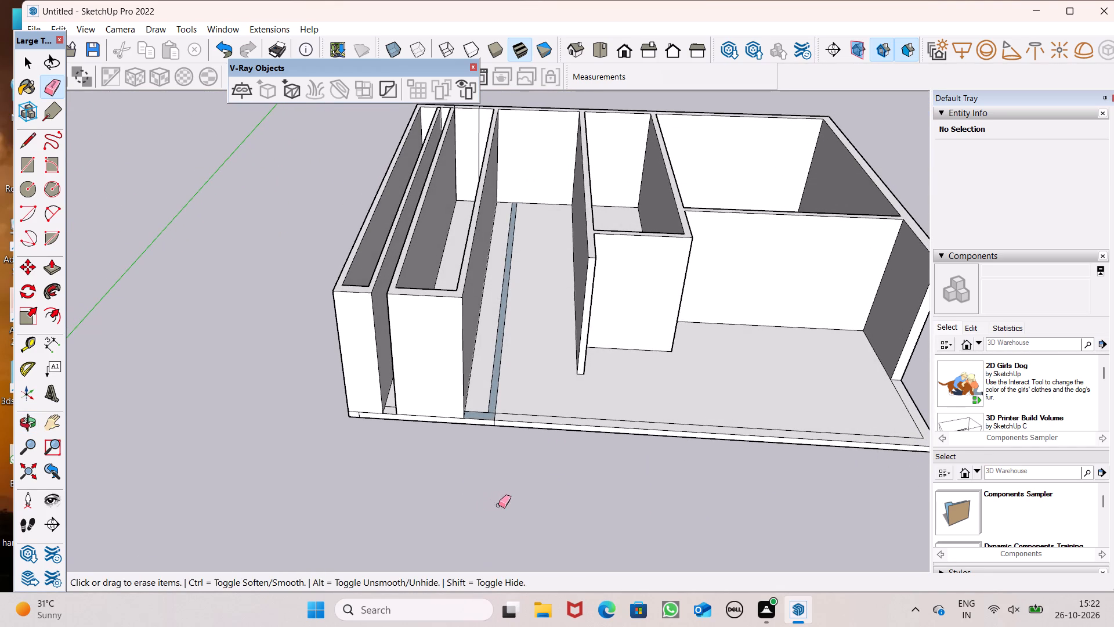
scroll(445, 24, up, 1)
scroll(454, 103, up, 5)
scroll(476, 220, down, 4)
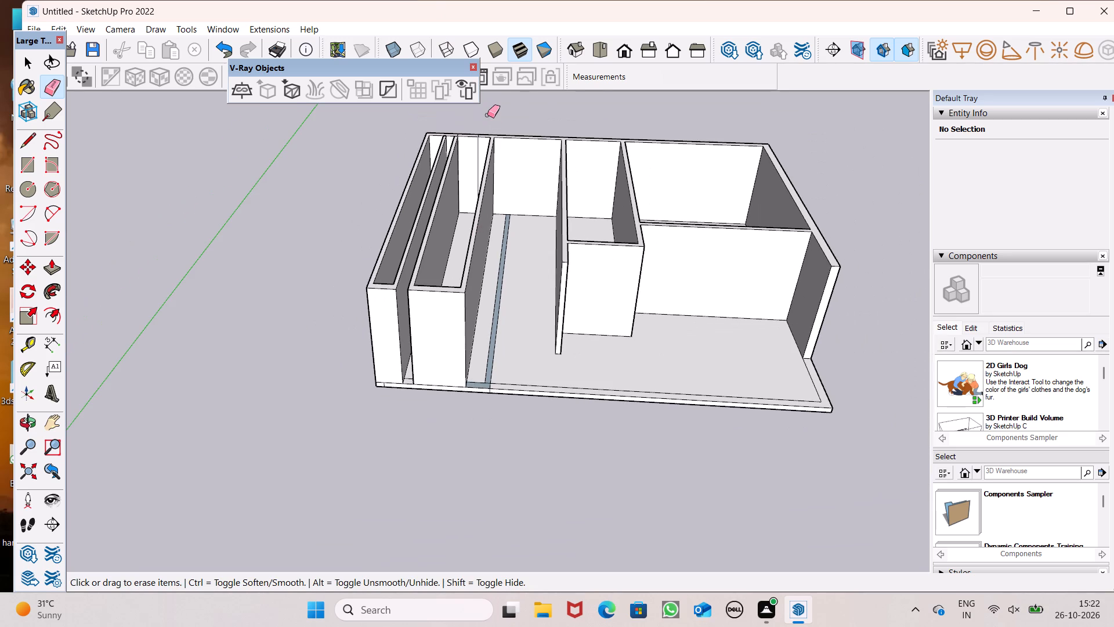
scroll(487, 115, up, 11)
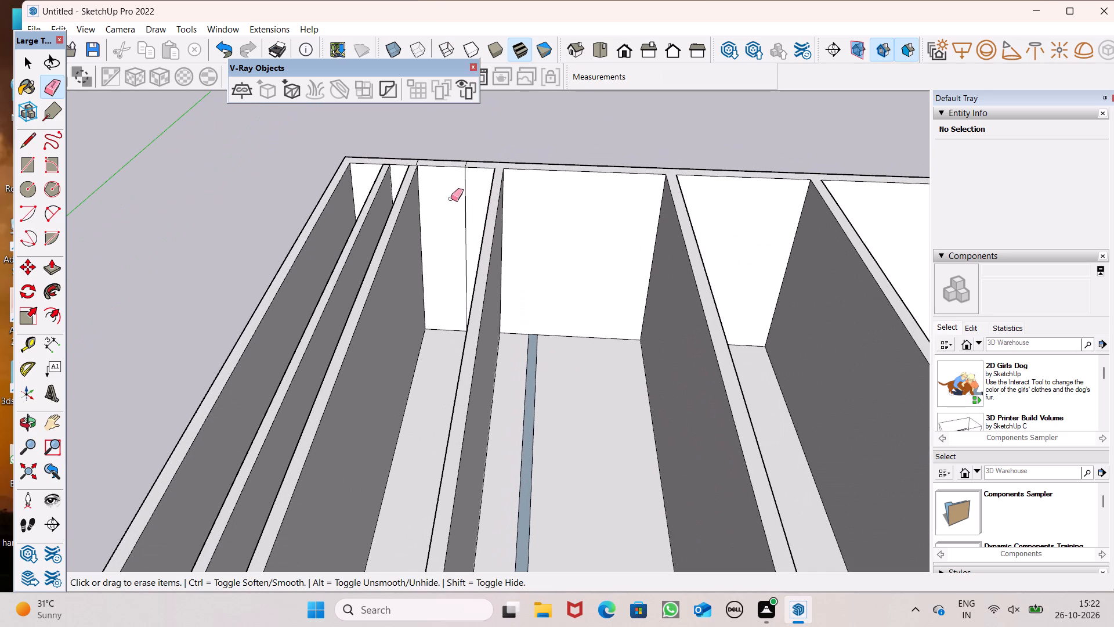
drag(471, 192, 457, 204)
Erase the short seams across the back wall's top above the second room and the edge joining the passage's right wall.
scroll(439, 142, up, 4)
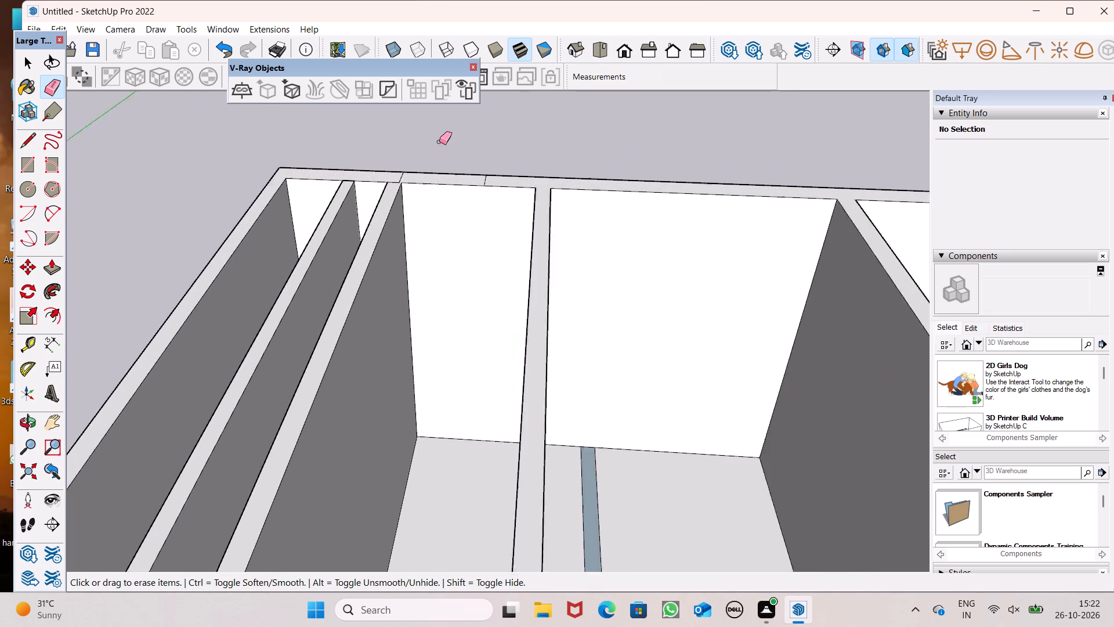
scroll(439, 142, up, 3)
scroll(393, 170, up, 5)
click(395, 197)
scroll(486, 199, up, 4)
scroll(463, 209, down, 1)
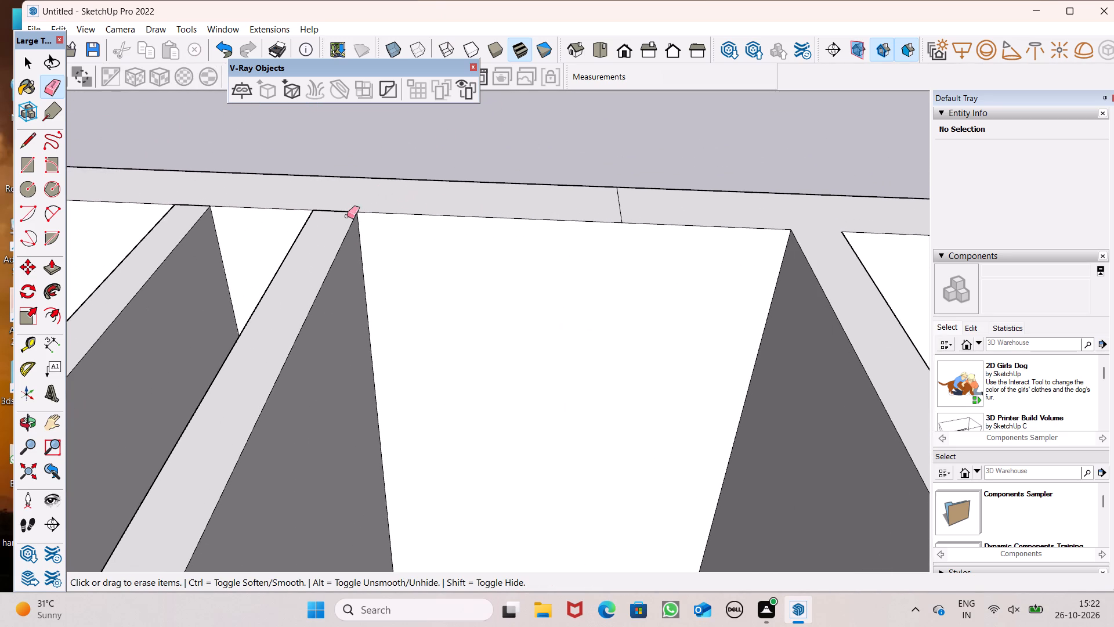
drag(335, 217, 338, 203)
drag(596, 212, 627, 205)
scroll(554, 145, down, 3)
scroll(357, 157, down, 3)
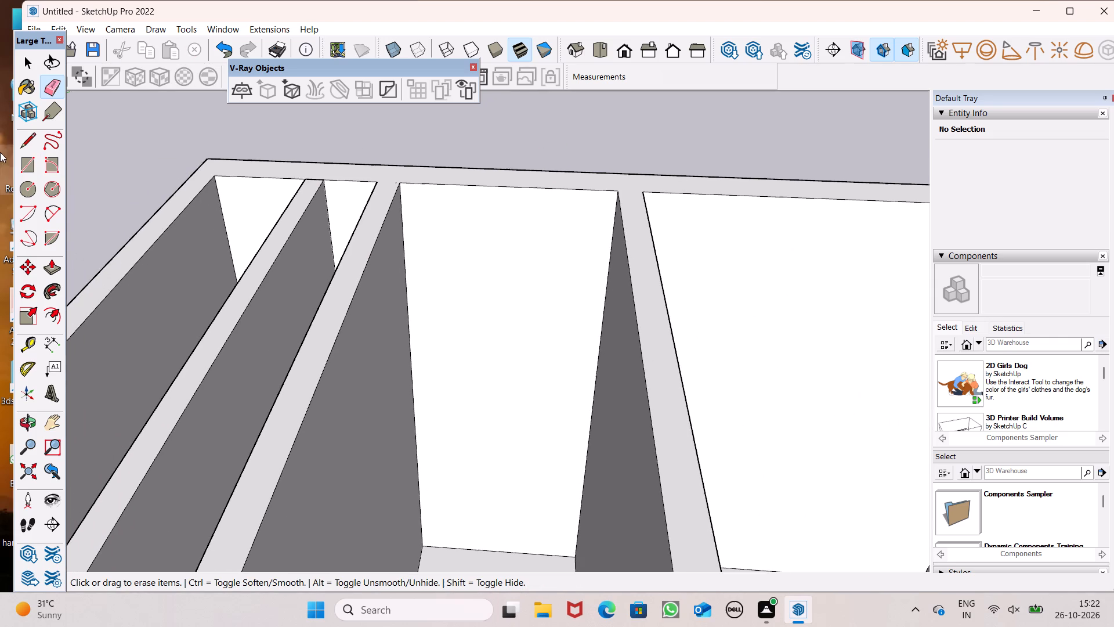
Draw a line across the top of the passage's right wall where it meets the back wall, from corner to corner.
click(26, 138)
scroll(169, 136, up, 6)
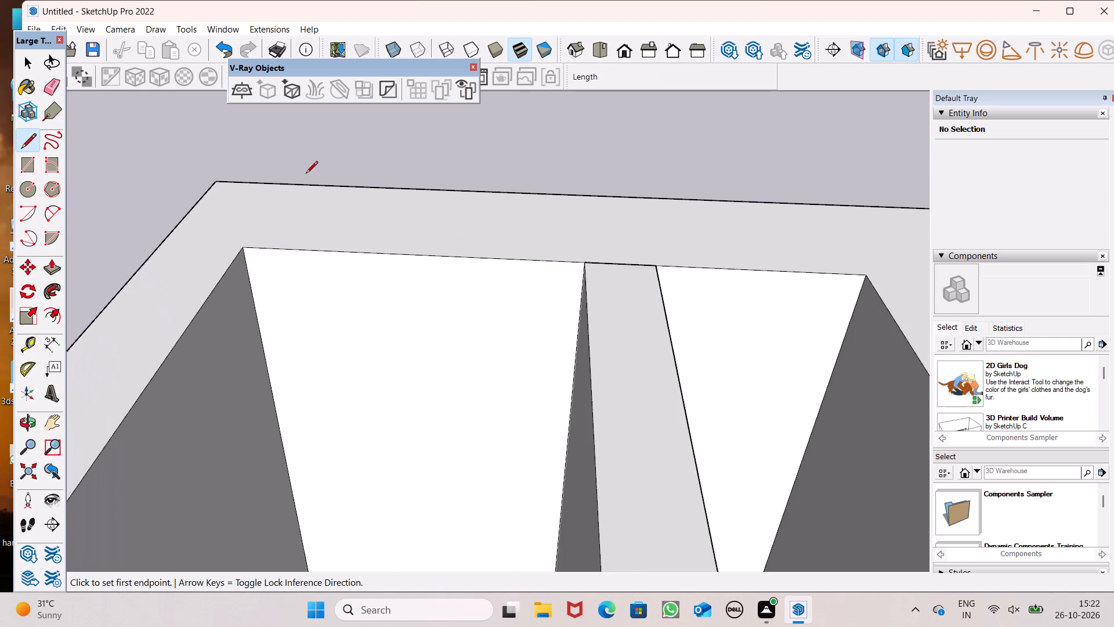
scroll(406, 224, down, 3)
scroll(656, 280, up, 4)
middle_drag(653, 284, 479, 408)
scroll(625, 333, up, 1)
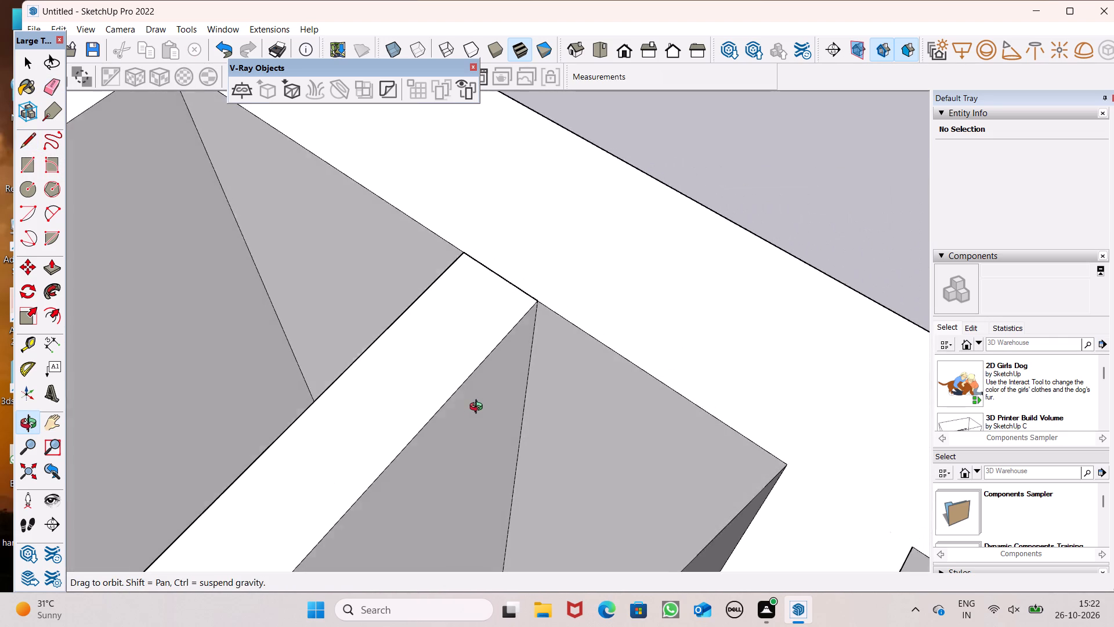
middle_drag(479, 408, 520, 272)
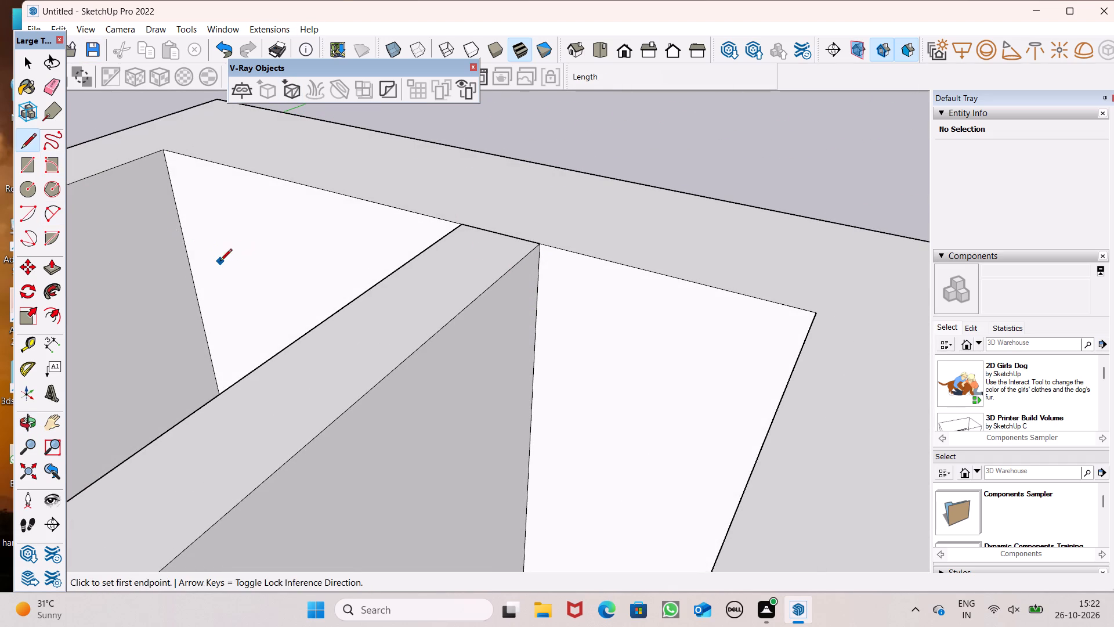
scroll(220, 262, down, 5)
scroll(490, 327, up, 6)
scroll(547, 269, up, 4)
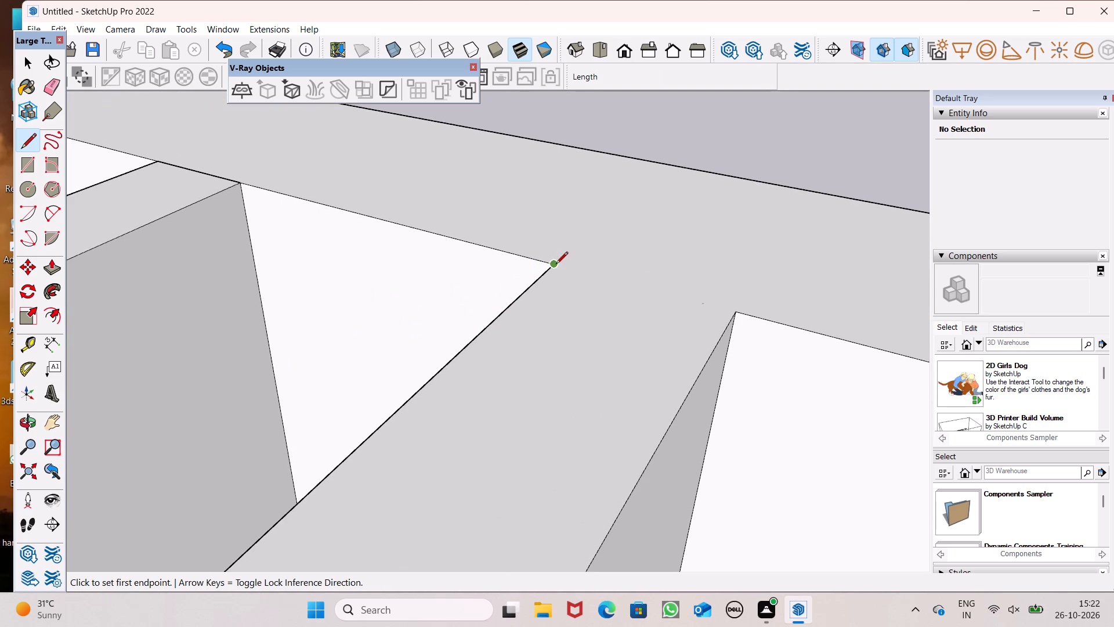
click(556, 265)
click(732, 313)
Examine the partition tops where they meet the back wall for missing or stray edges.
scroll(671, 239, down, 11)
middle_drag(680, 291, 291, 285)
scroll(576, 393, up, 6)
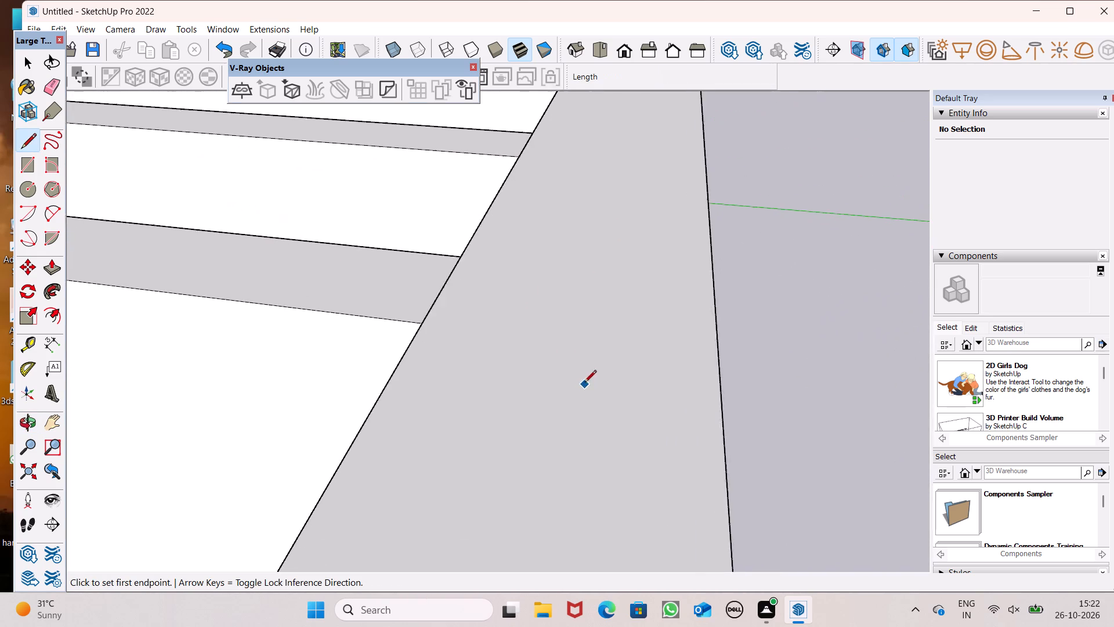
scroll(584, 383, up, 2)
scroll(349, 274, up, 8)
middle_drag(501, 395, 710, 301)
scroll(708, 305, up, 1)
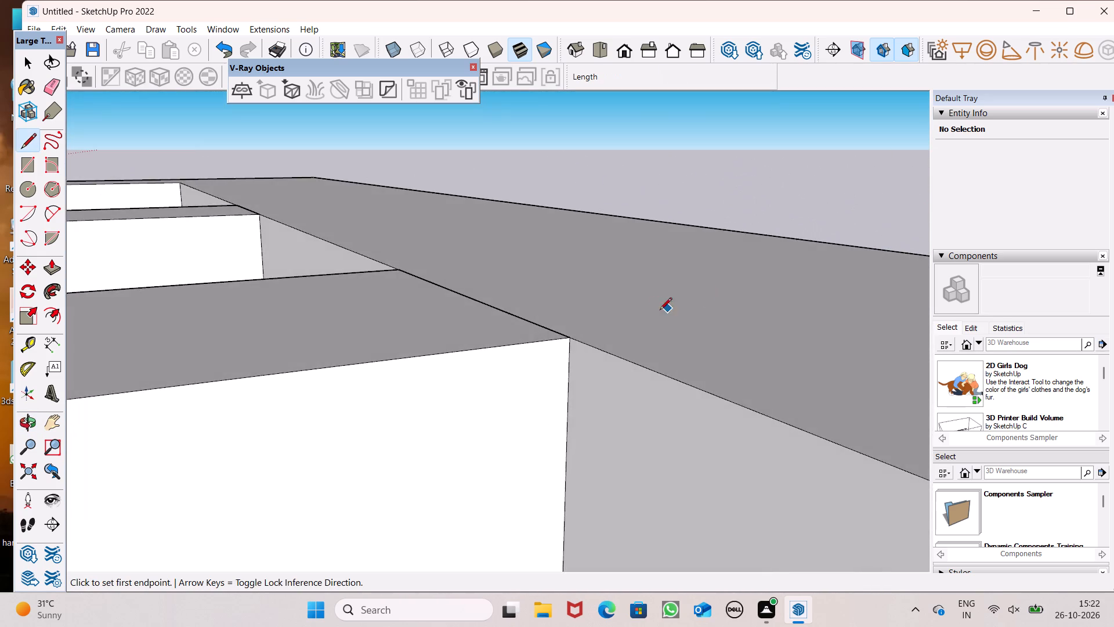
scroll(638, 315, up, 14)
scroll(469, 362, up, 15)
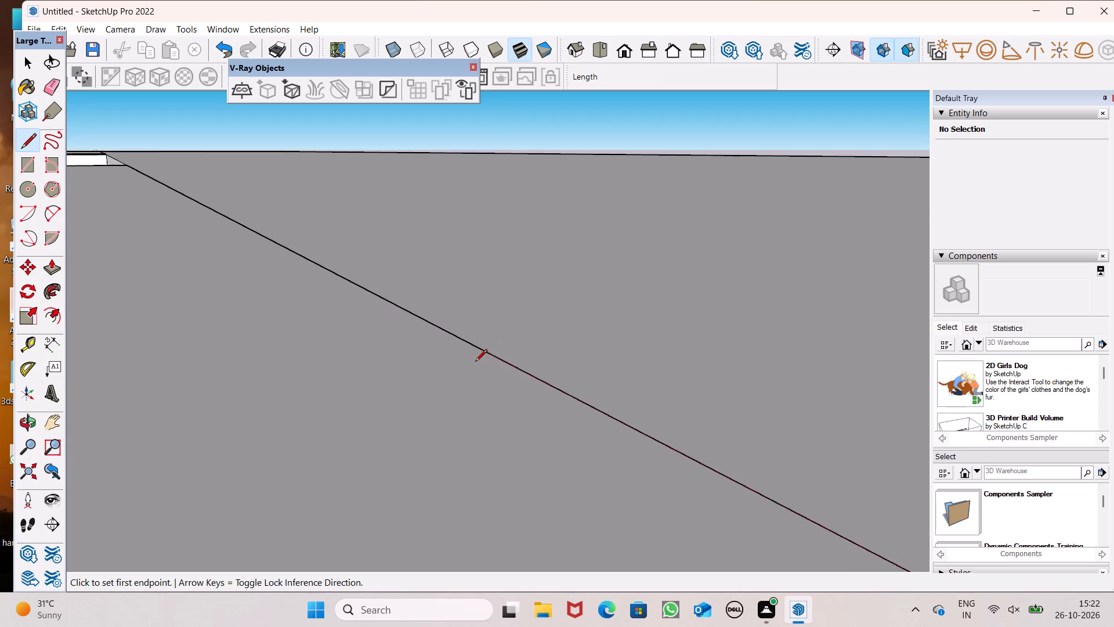
scroll(475, 362, up, 8)
scroll(475, 399, down, 9)
scroll(565, 408, down, 2)
scroll(565, 408, up, 1)
scroll(565, 409, down, 11)
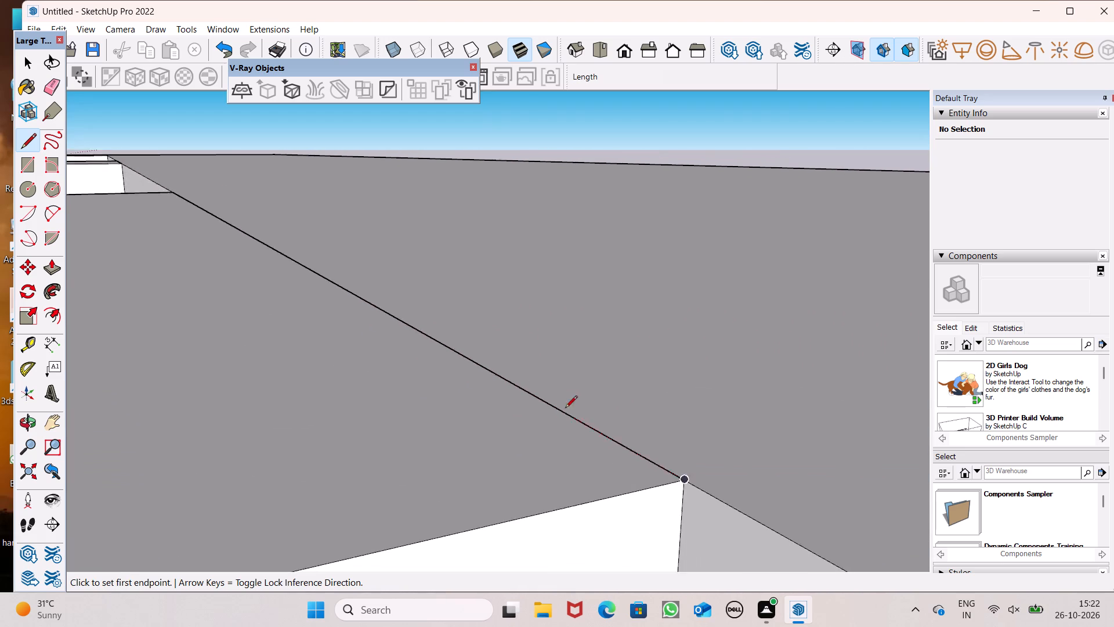
scroll(565, 409, down, 8)
scroll(482, 333, down, 20)
scroll(482, 333, down, 6)
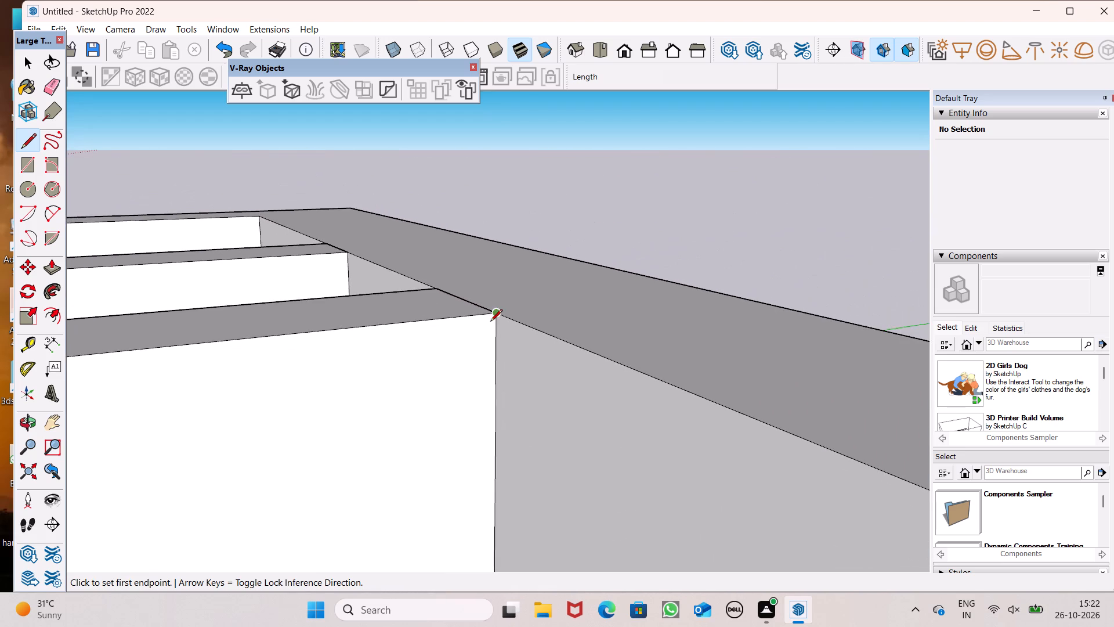
scroll(490, 322, down, 4)
middle_drag(519, 358, 451, 469)
scroll(602, 316, down, 7)
scroll(606, 399, down, 11)
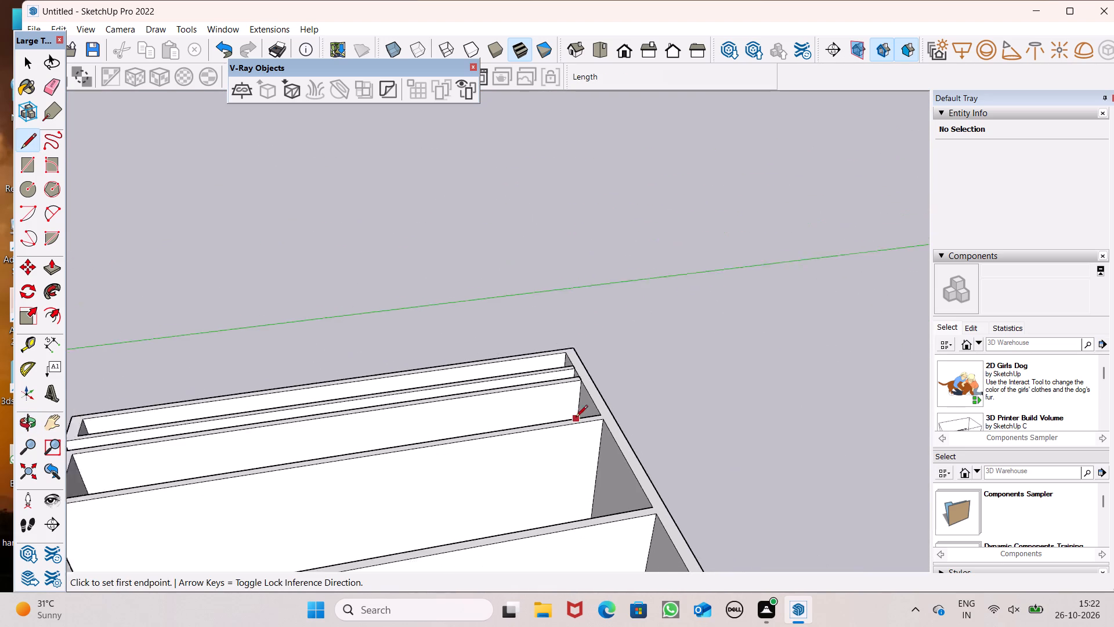
scroll(576, 418, down, 4)
Paint the blue-grey long and front floor strips beside the second room's right wall with white Color M00 from the Colors collection.
middle_drag(157, 477, 670, 309)
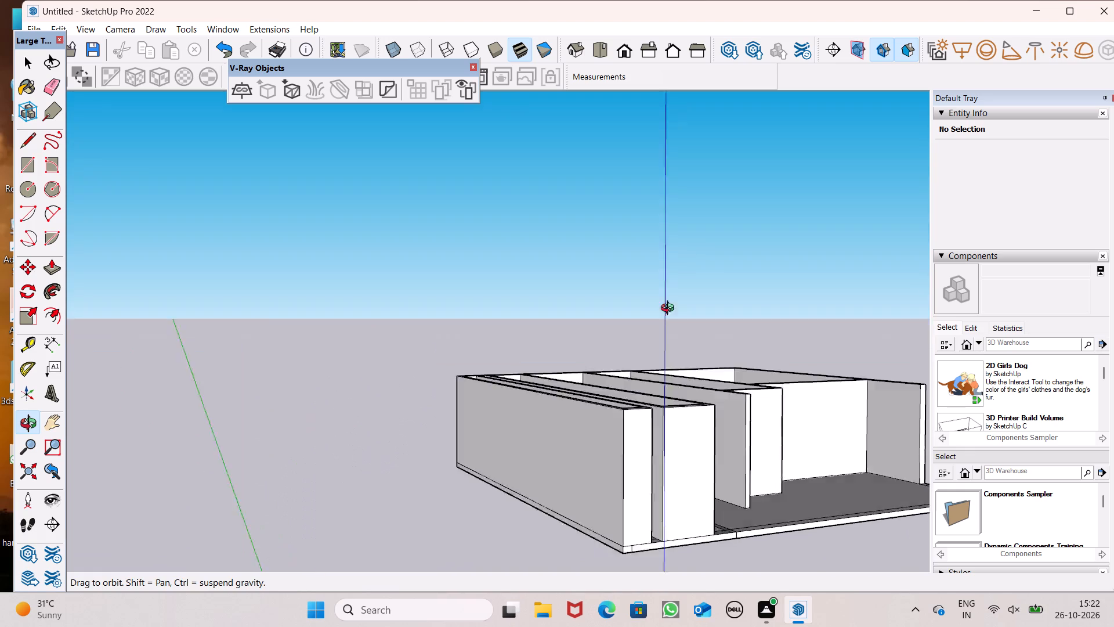
middle_drag(670, 309, 495, 345)
scroll(984, 411, down, 5)
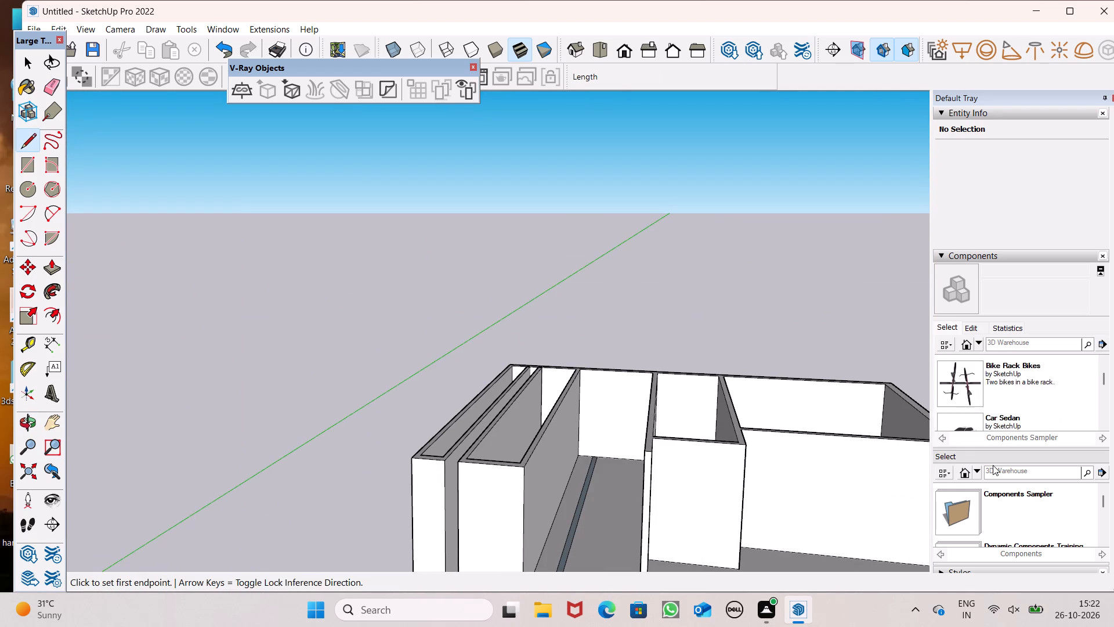
scroll(993, 465, down, 9)
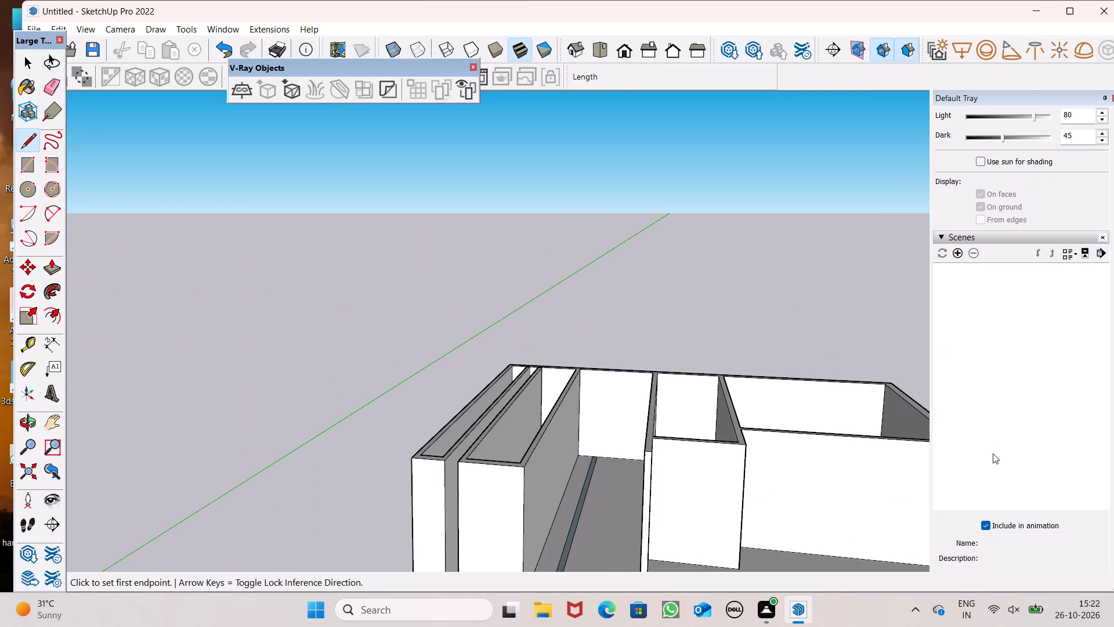
scroll(993, 453, down, 9)
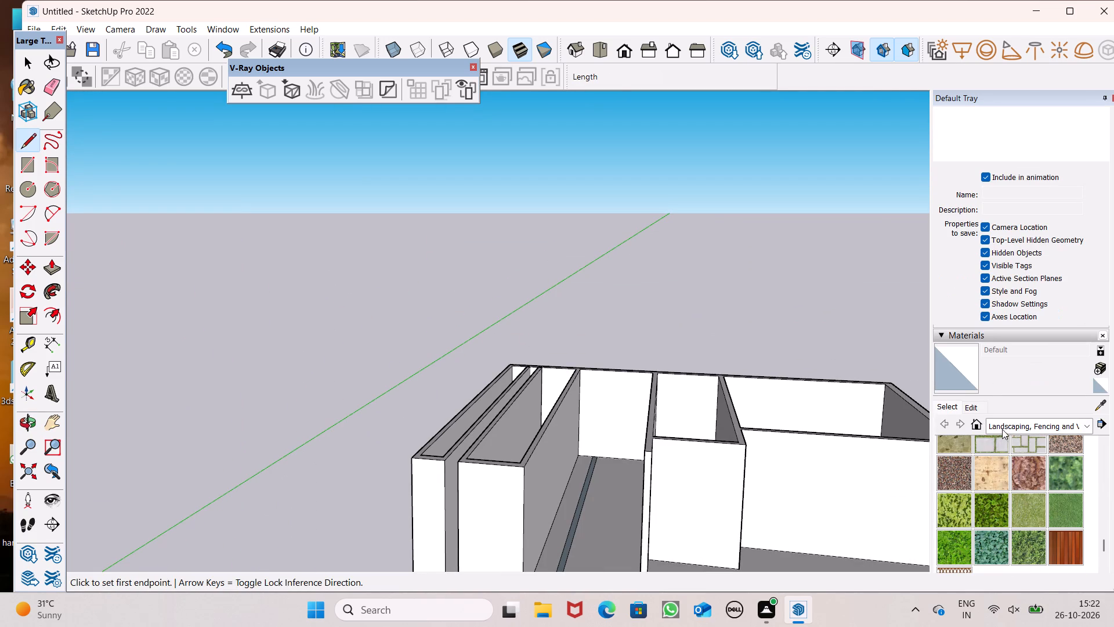
click(1002, 429)
click(995, 471)
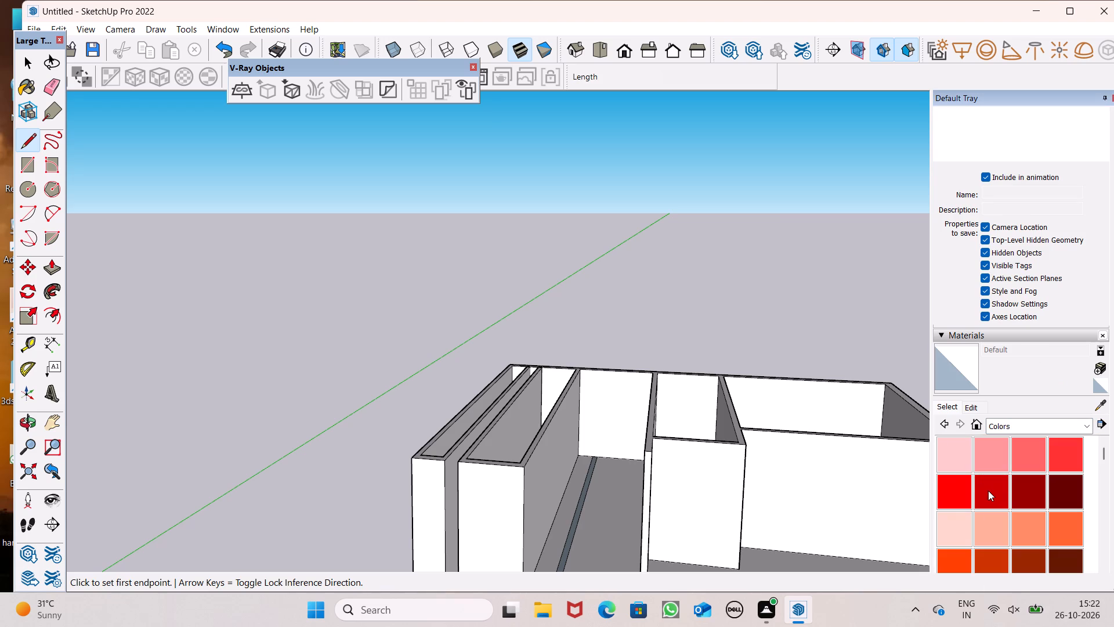
scroll(986, 492, down, 13)
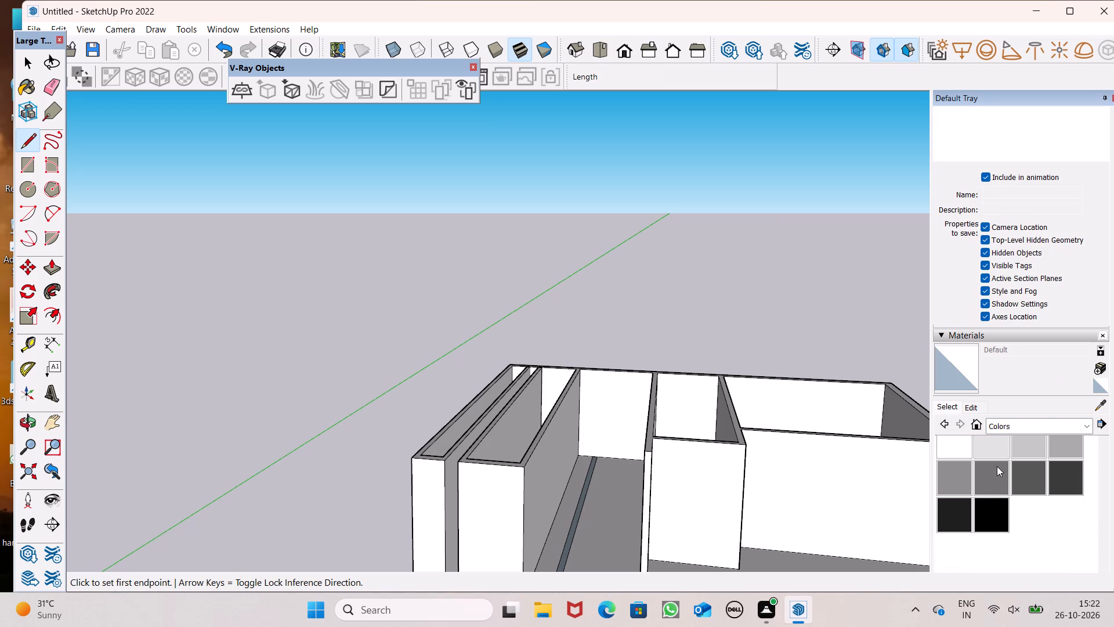
click(958, 446)
scroll(341, 367, up, 5)
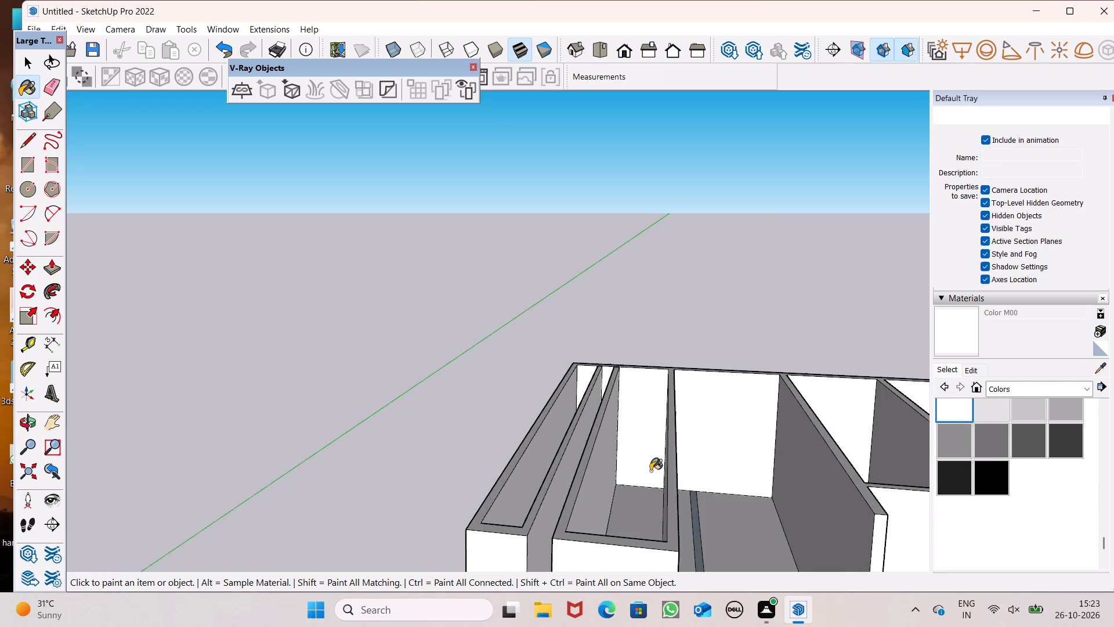
scroll(759, 495, down, 6)
scroll(631, 439, down, 6)
scroll(665, 567, up, 7)
scroll(709, 505, up, 7)
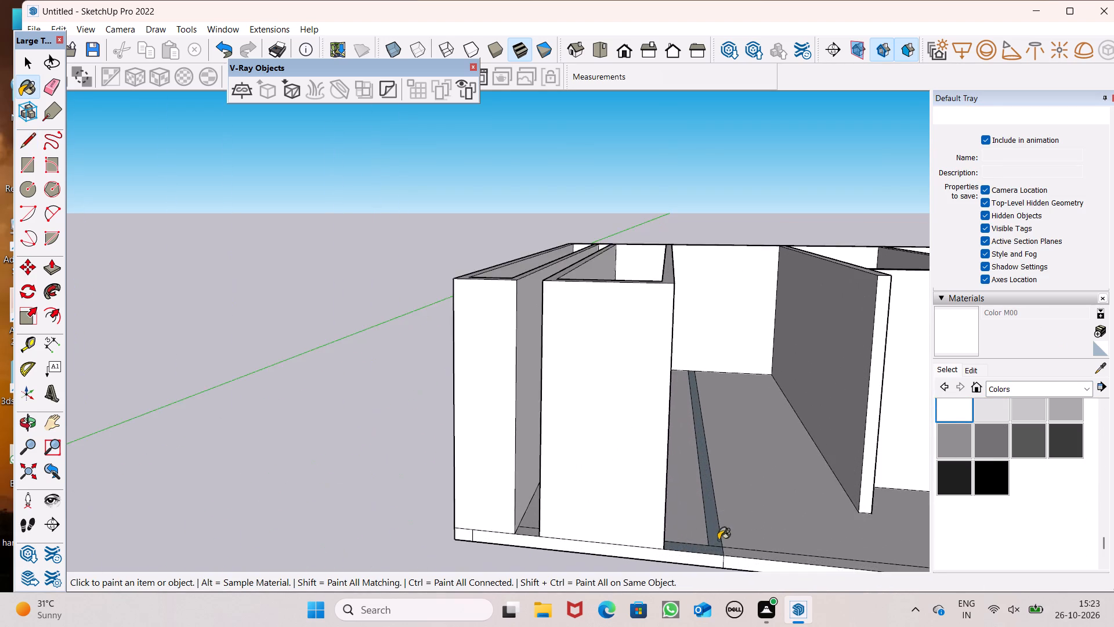
scroll(718, 540, up, 6)
click(717, 550)
click(713, 524)
Erase the short vertical seam on the slab's front edge near the left corner and the floor line across the narrow gap between the left walls.
scroll(681, 406, down, 6)
middle_drag(681, 403, 682, 403)
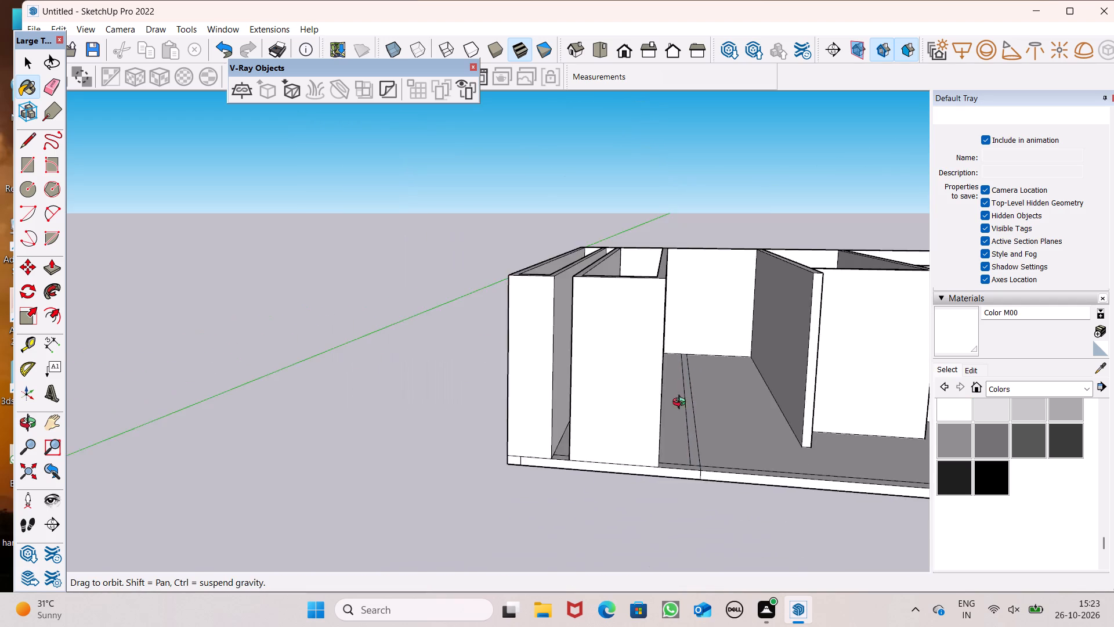
middle_drag(682, 403, 593, 421)
scroll(593, 421, up, 1)
scroll(573, 394, down, 5)
middle_drag(626, 538, 638, 561)
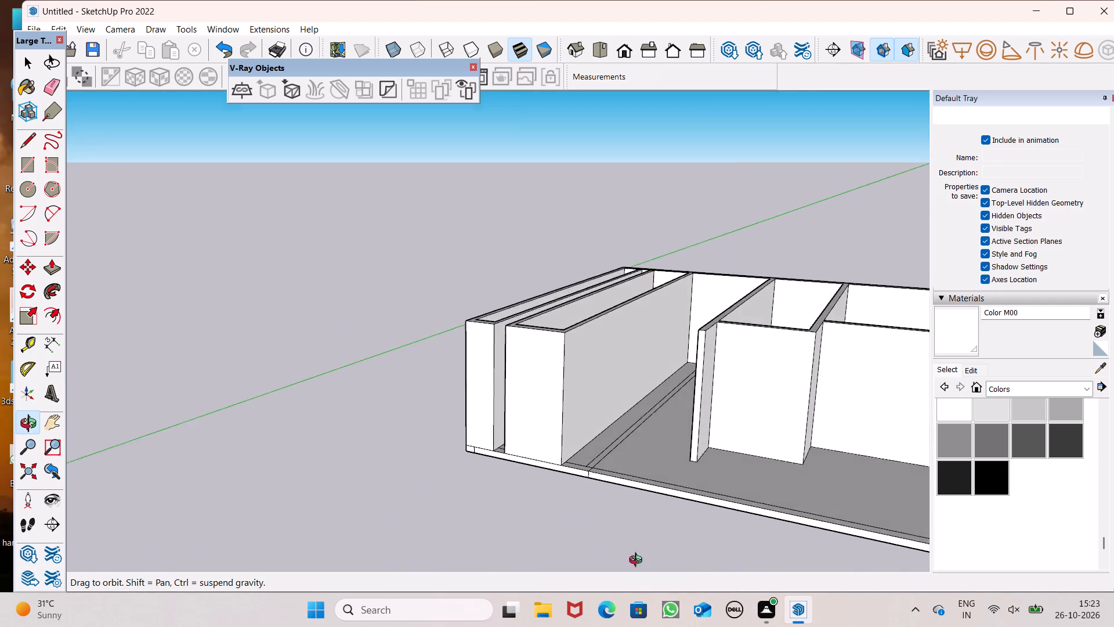
middle_drag(638, 561, 699, 626)
click(48, 81)
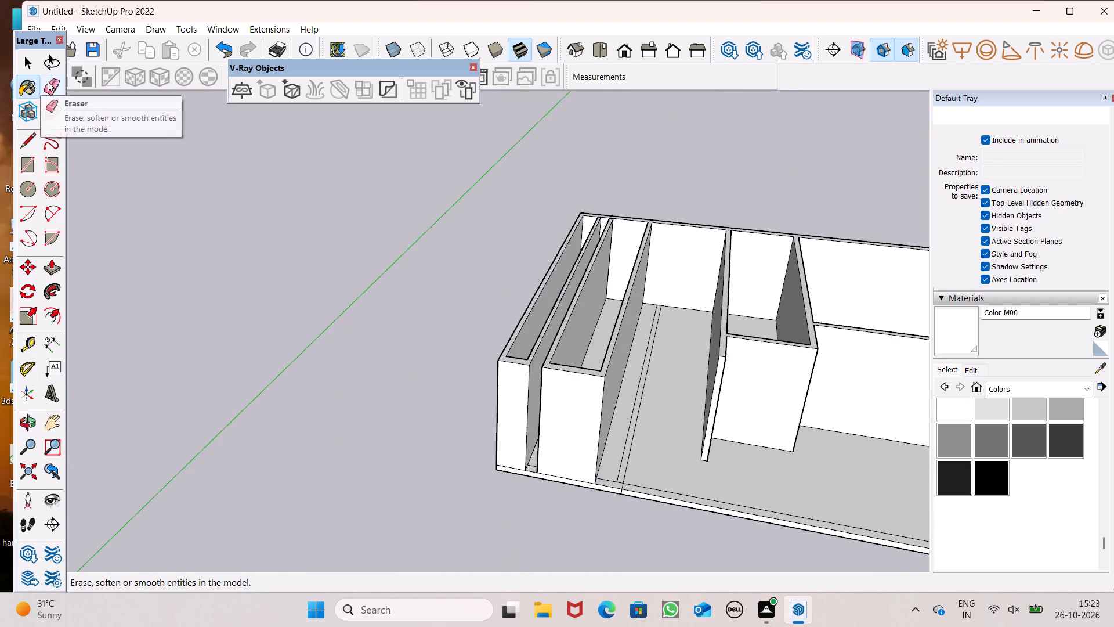
scroll(577, 406, up, 2)
scroll(755, 521, up, 5)
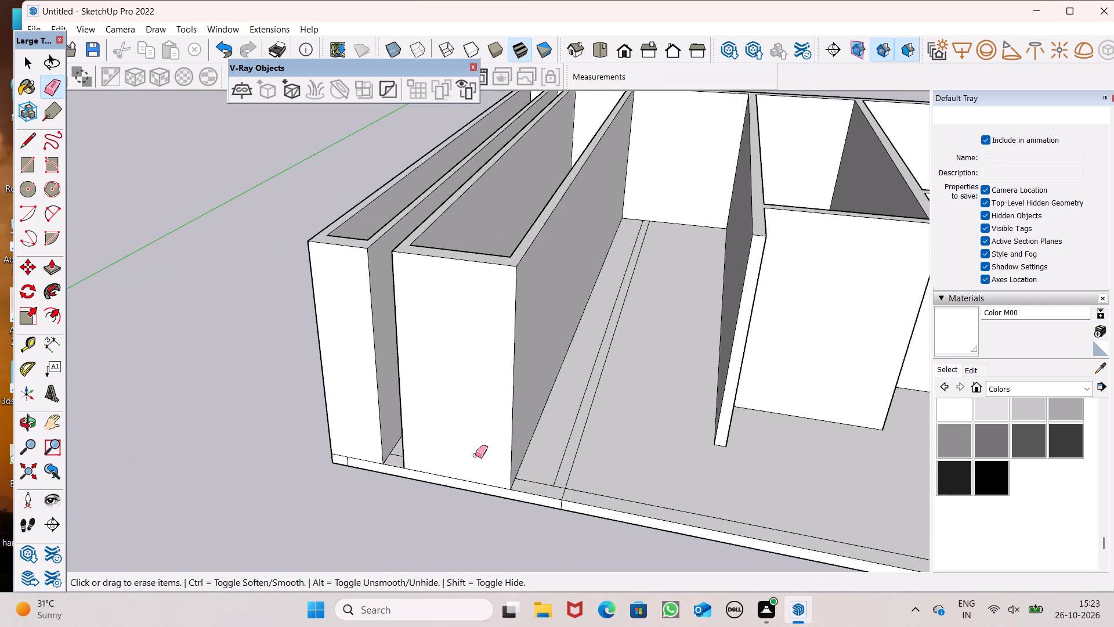
scroll(373, 466, up, 8)
scroll(608, 308, down, 1)
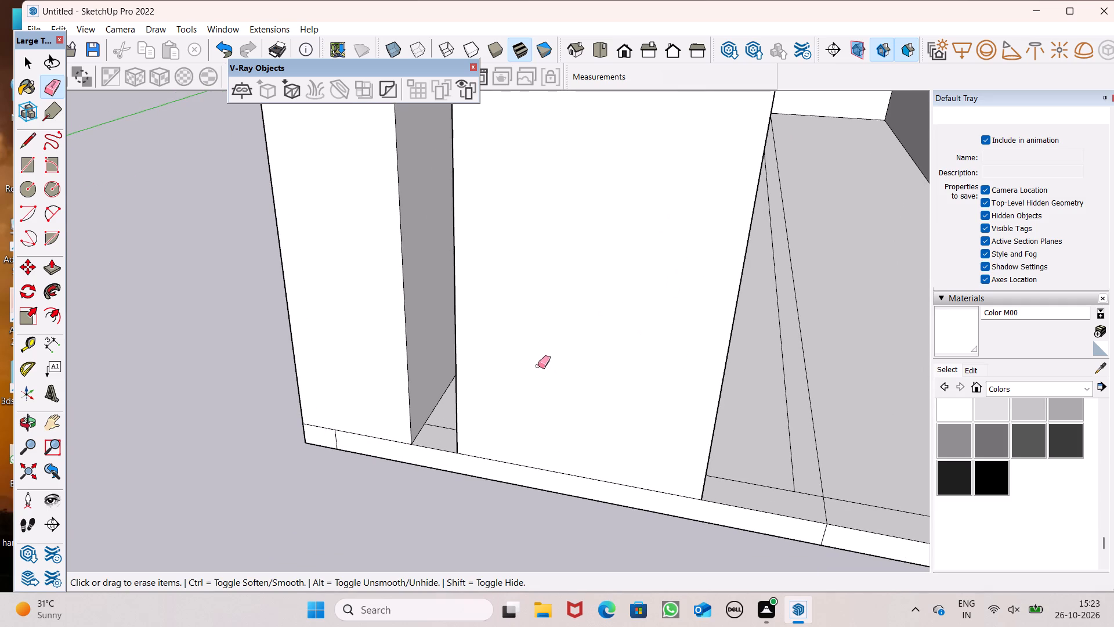
scroll(572, 322, down, 5)
scroll(399, 406, up, 5)
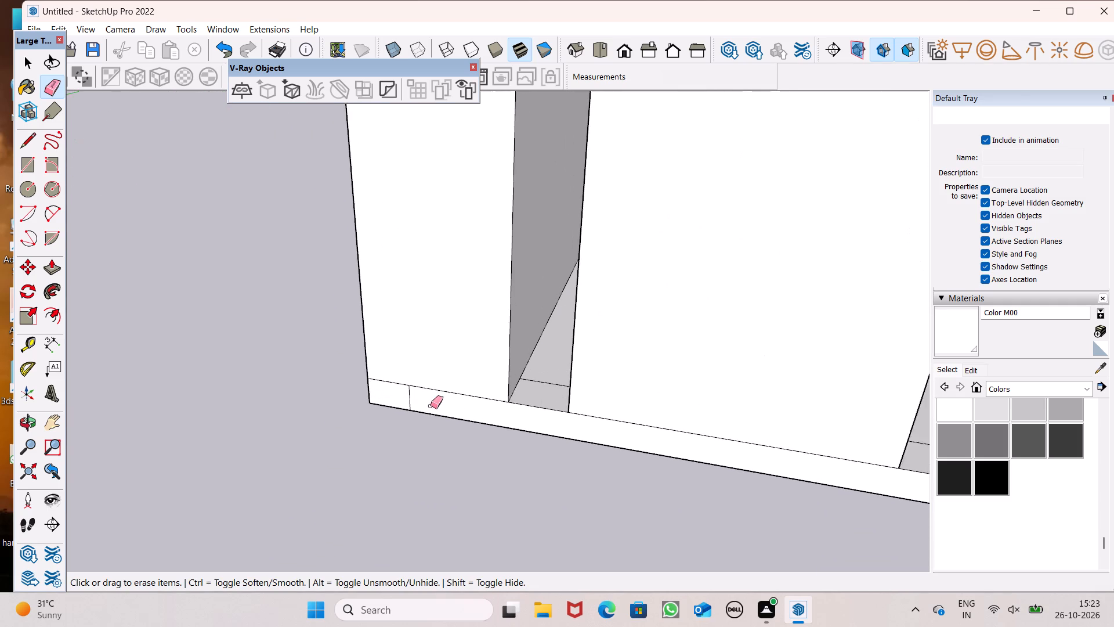
scroll(431, 406, up, 2)
click(406, 409)
click(408, 400)
scroll(572, 379, up, 4)
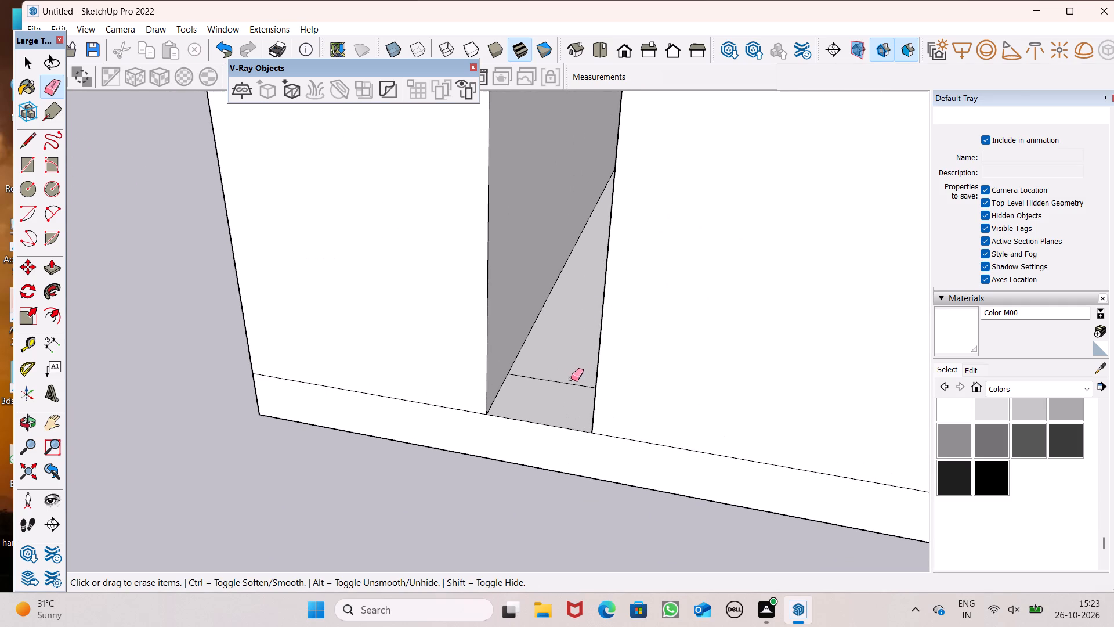
drag(566, 380, 561, 390)
Erase the two long floor lines beside the second room's right wall and their short extension across the front floor strip.
scroll(512, 345, down, 5)
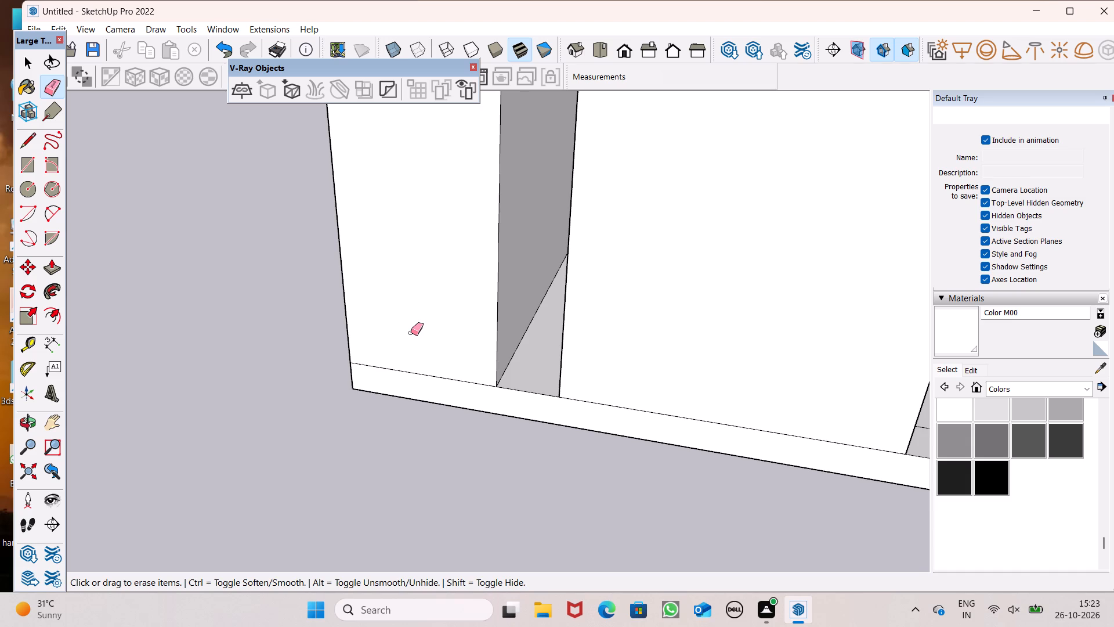
scroll(375, 336, down, 2)
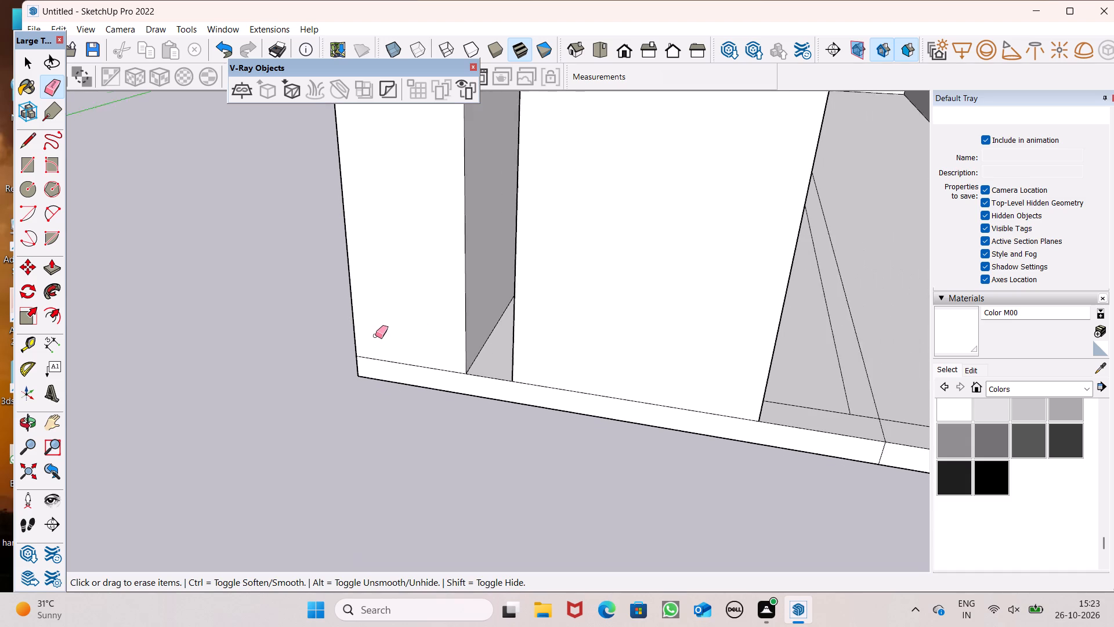
scroll(375, 336, down, 6)
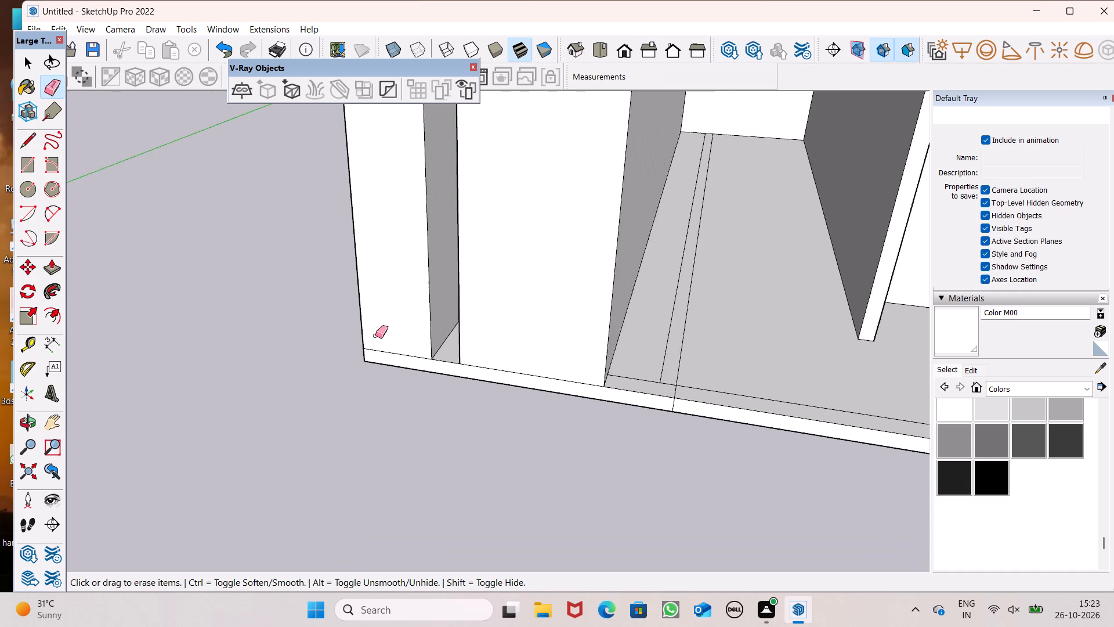
scroll(375, 336, down, 5)
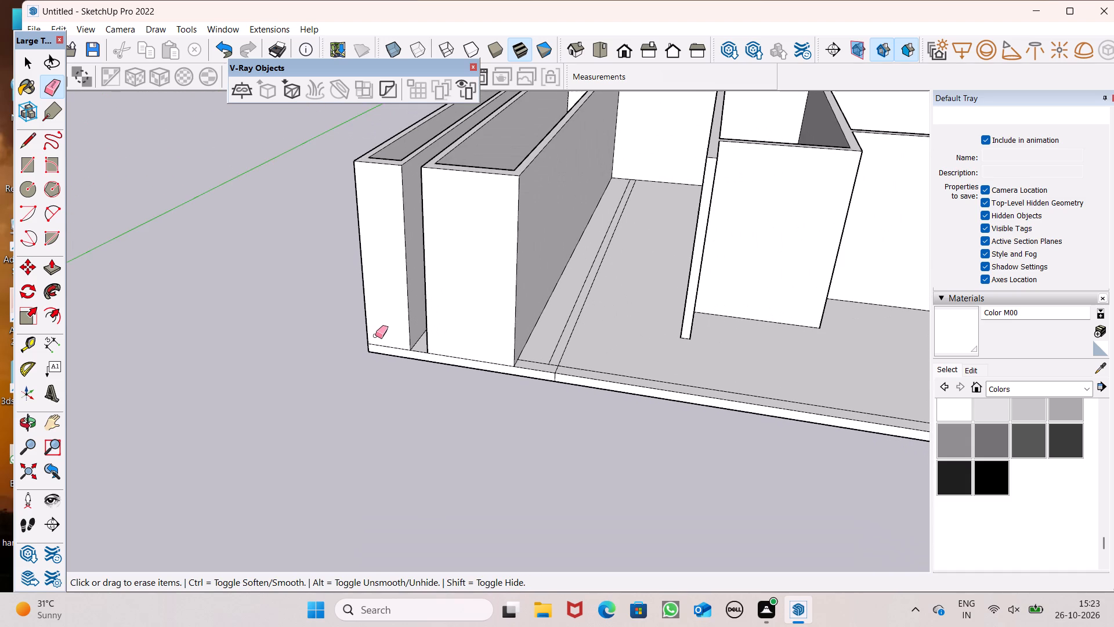
scroll(375, 336, down, 6)
scroll(372, 349, up, 1)
middle_drag(494, 376, 509, 408)
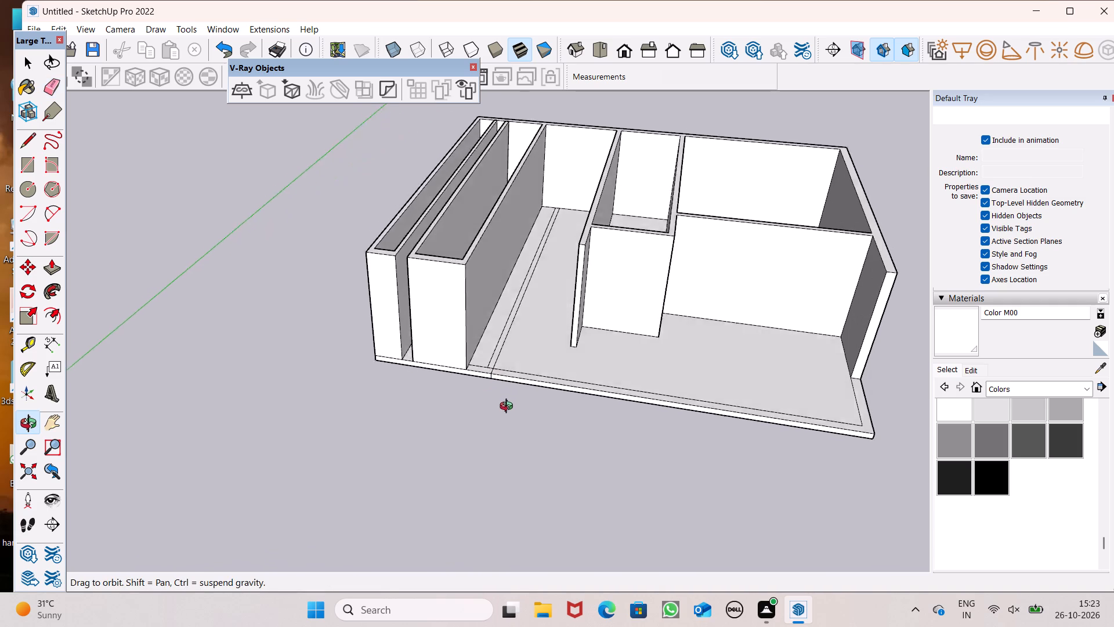
middle_drag(509, 408, 511, 412)
scroll(511, 412, up, 7)
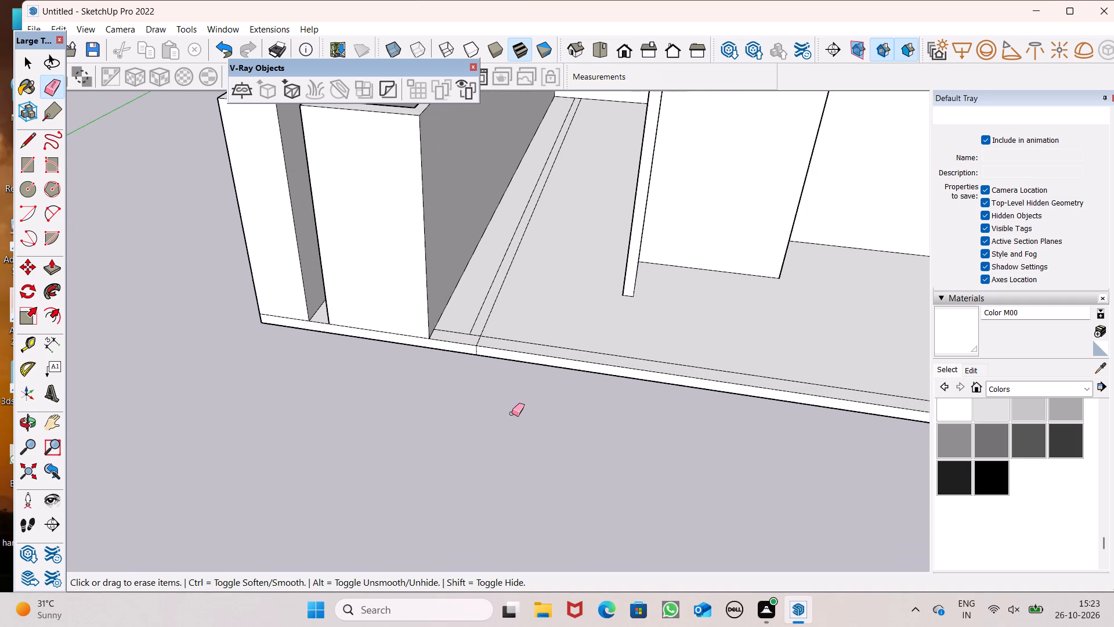
scroll(506, 391, up, 5)
scroll(475, 322, up, 5)
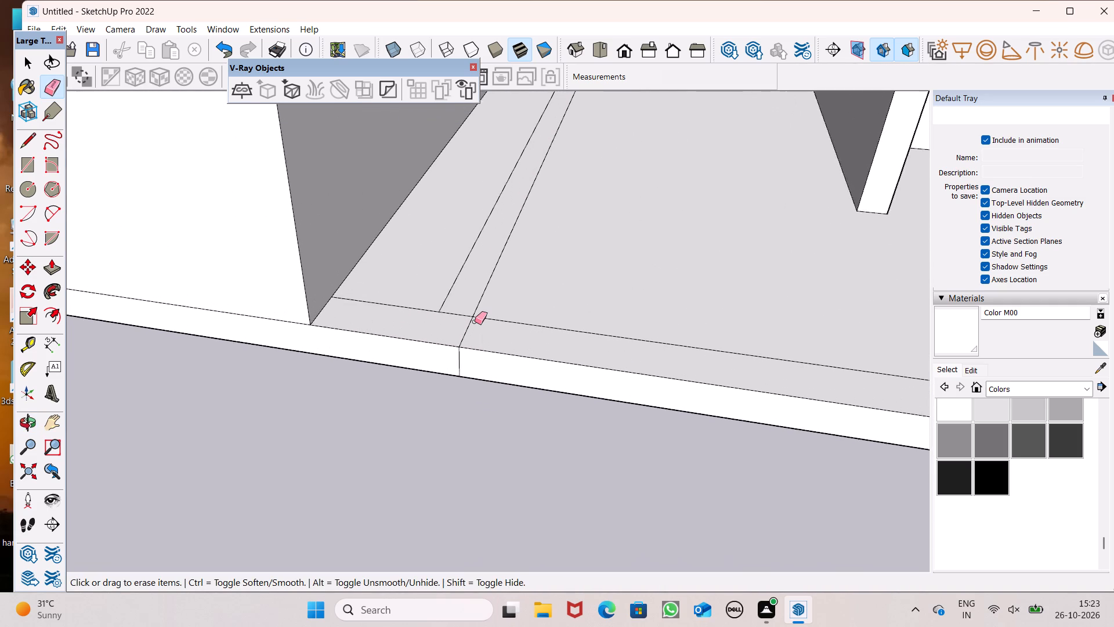
scroll(475, 322, up, 7)
drag(471, 325, 457, 341)
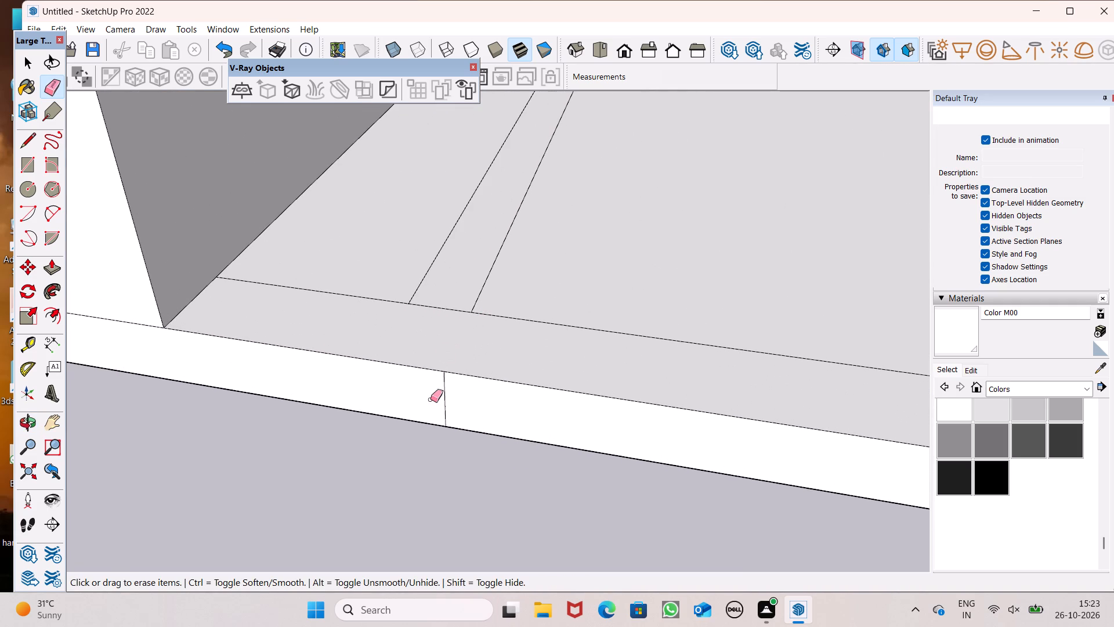
click(447, 394)
drag(414, 281, 473, 285)
drag(508, 283, 397, 278)
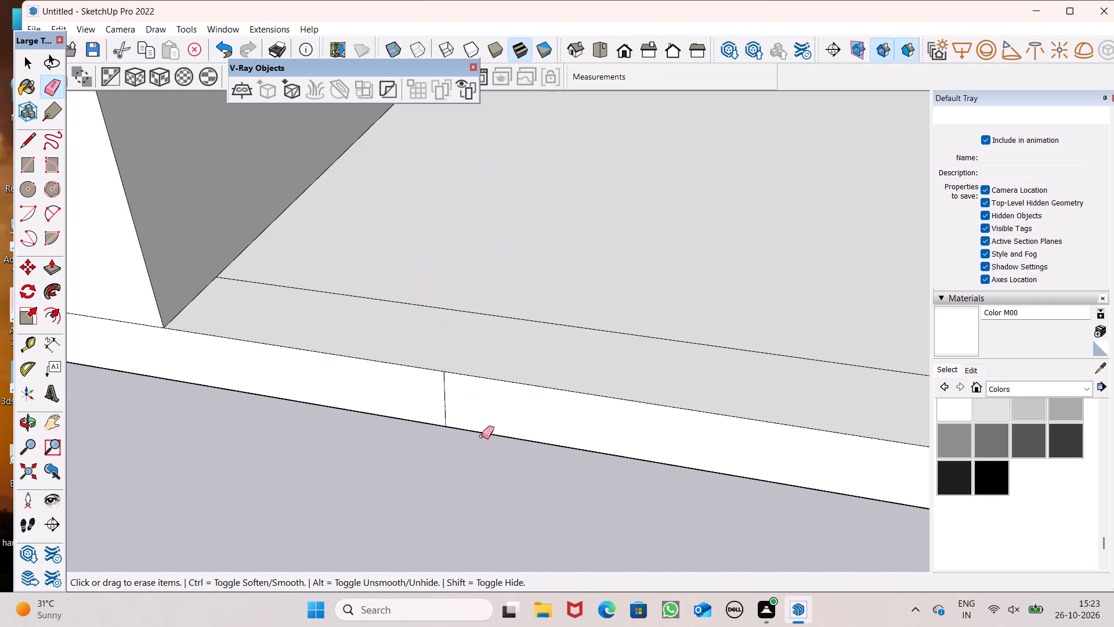
Erase the short vertical seam on the slab's front edge just right of the second room.
scroll(483, 437, up, 4)
drag(428, 377, 422, 376)
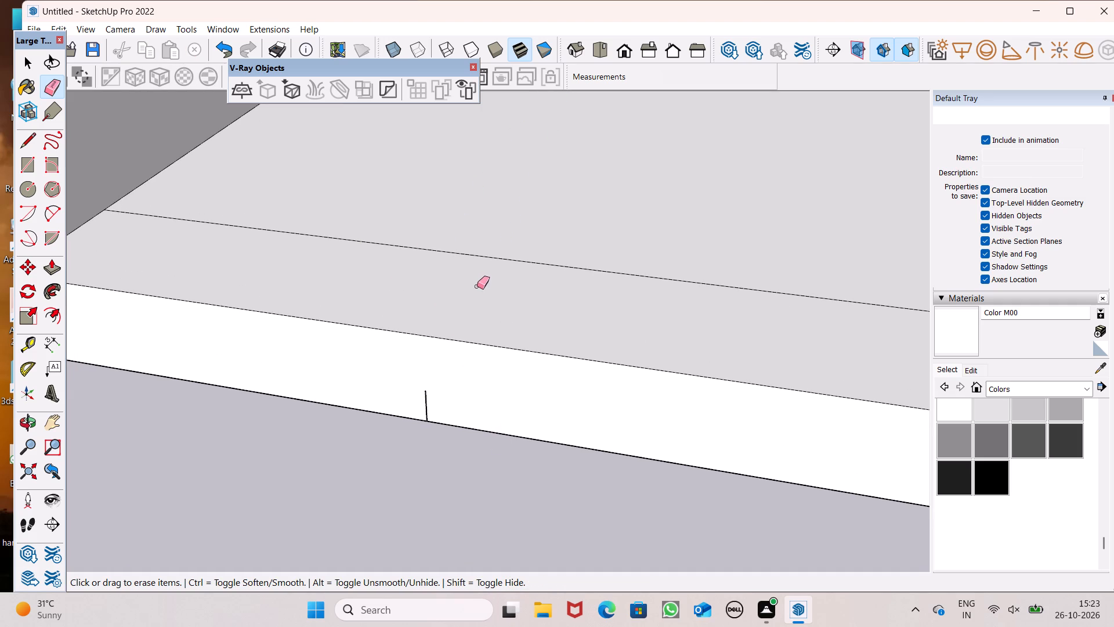
scroll(425, 413, up, 4)
drag(428, 406, 423, 391)
Erase the stray line running back from the front edge on the slab's underside, beside the outlined strip.
scroll(512, 289, down, 3)
middle_drag(530, 346, 533, 341)
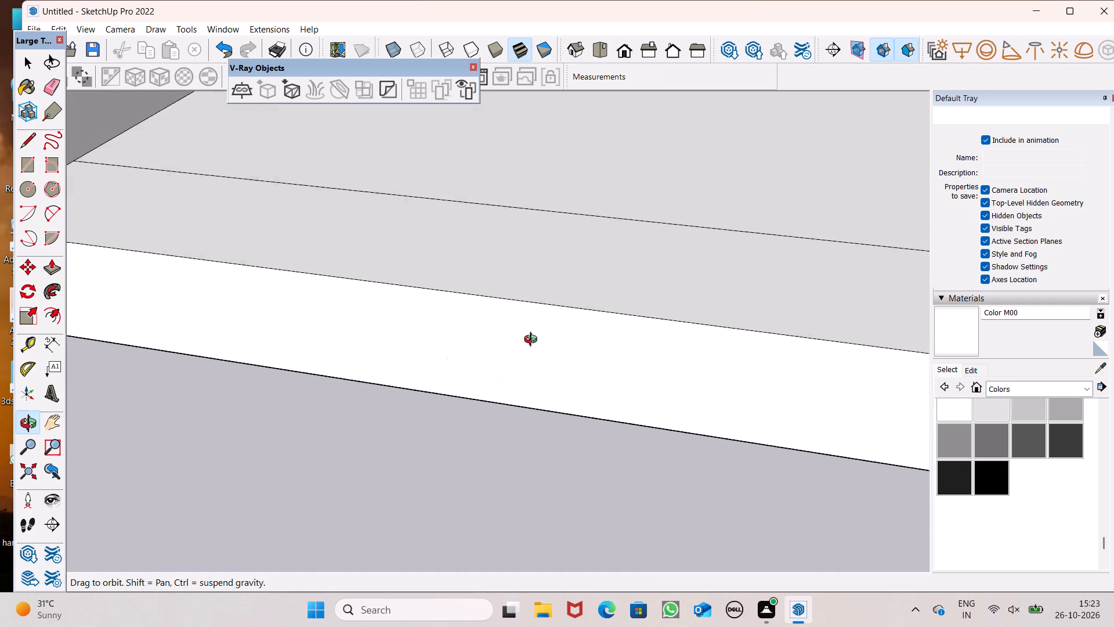
middle_drag(533, 341, 670, 16)
scroll(491, 439, up, 2)
drag(442, 411, 414, 424)
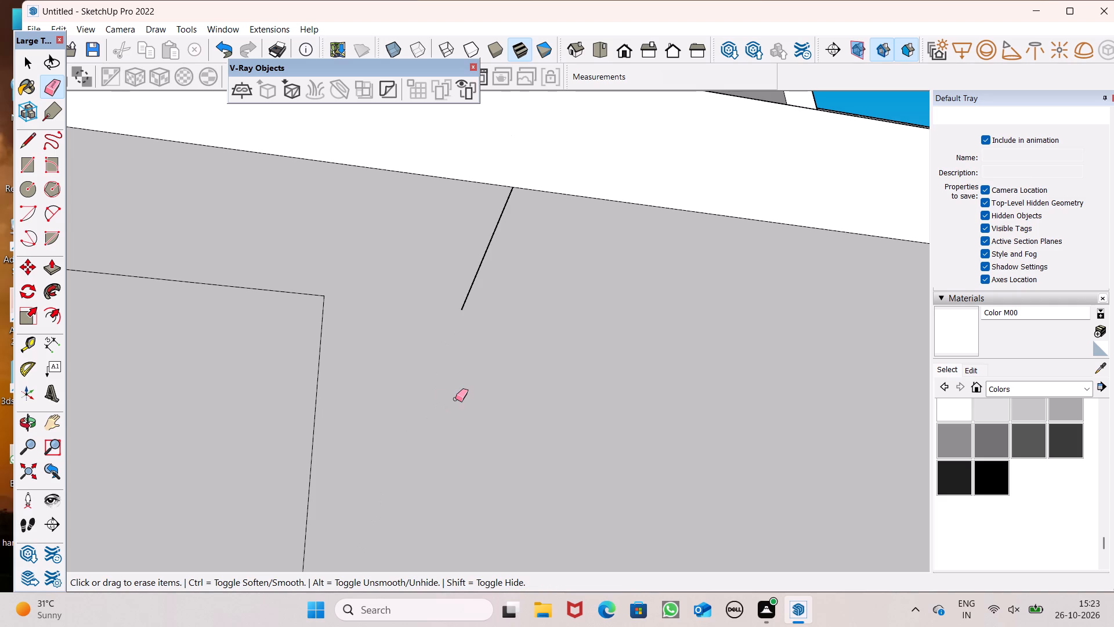
drag(465, 309, 465, 286)
Close the narrow room's opening in the slab's underside by drawing a short line along its front edge from the corner.
scroll(588, 237, down, 5)
middle_drag(589, 264, 552, 341)
scroll(552, 341, up, 1)
scroll(548, 316, down, 2)
middle_drag(577, 380, 496, 302)
scroll(482, 323, down, 11)
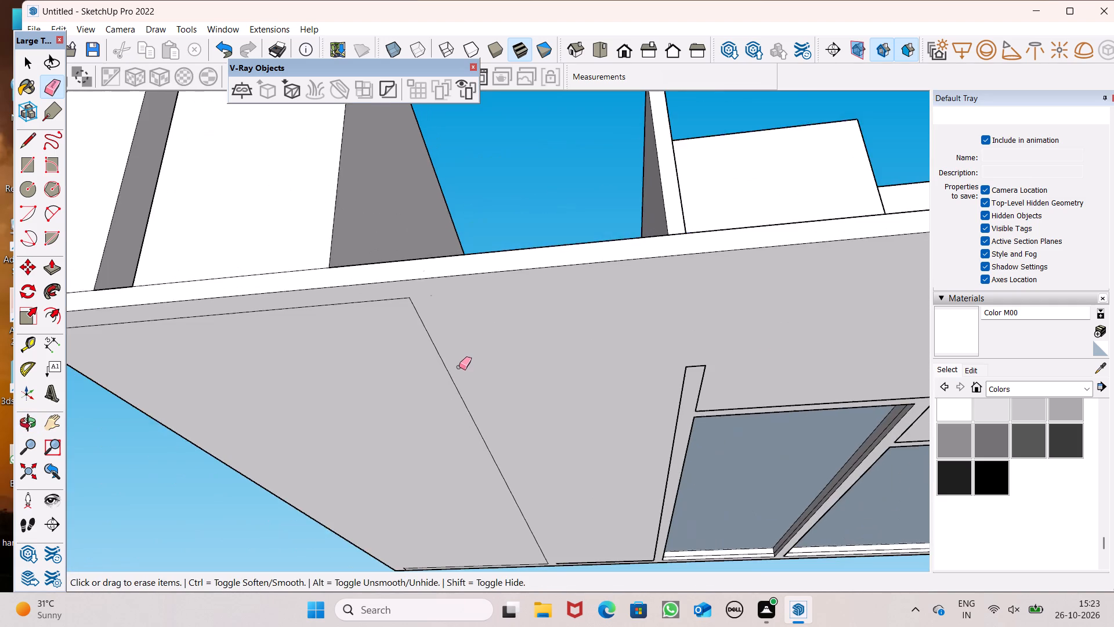
middle_drag(475, 380, 477, 346)
scroll(449, 351, down, 13)
middle_drag(451, 404, 437, 245)
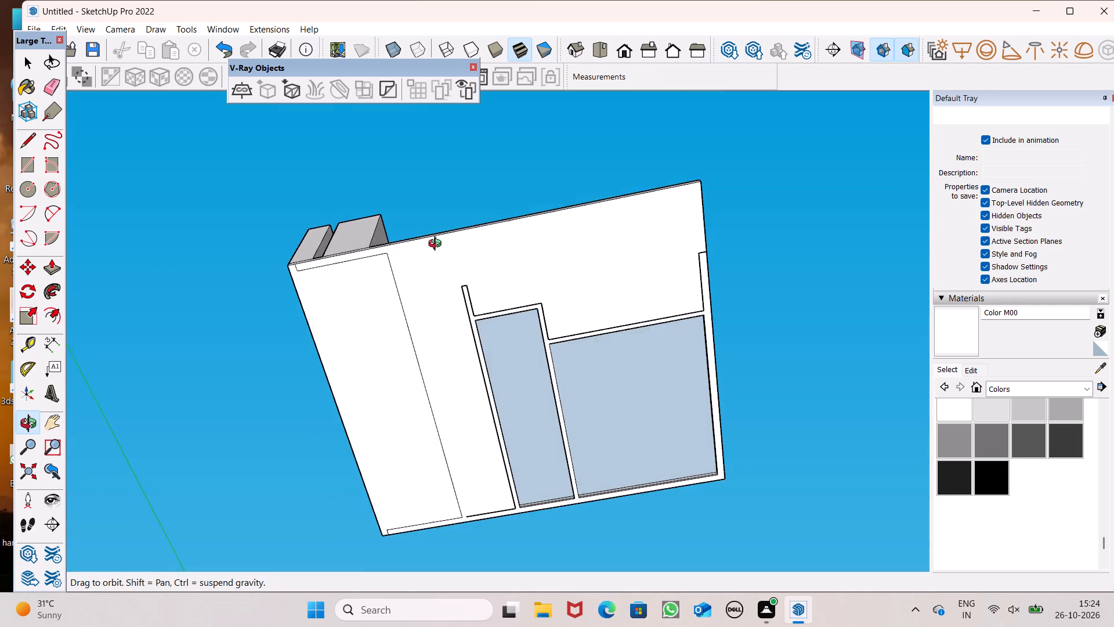
middle_drag(437, 245, 432, 302)
scroll(432, 301, up, 1)
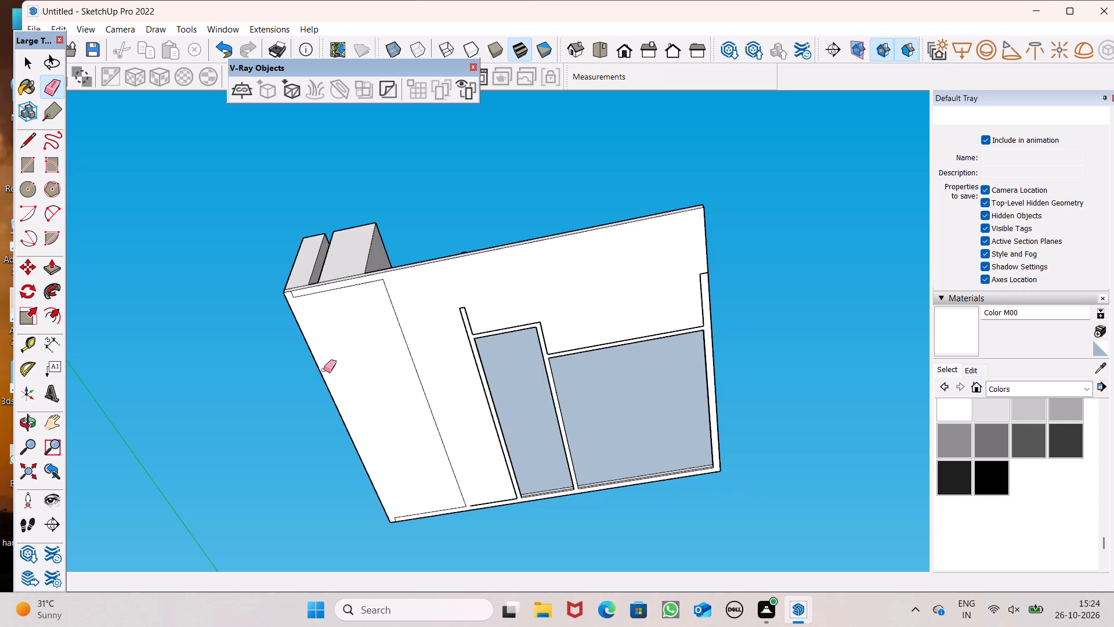
middle_drag(325, 409, 357, 510)
scroll(353, 498, up, 1)
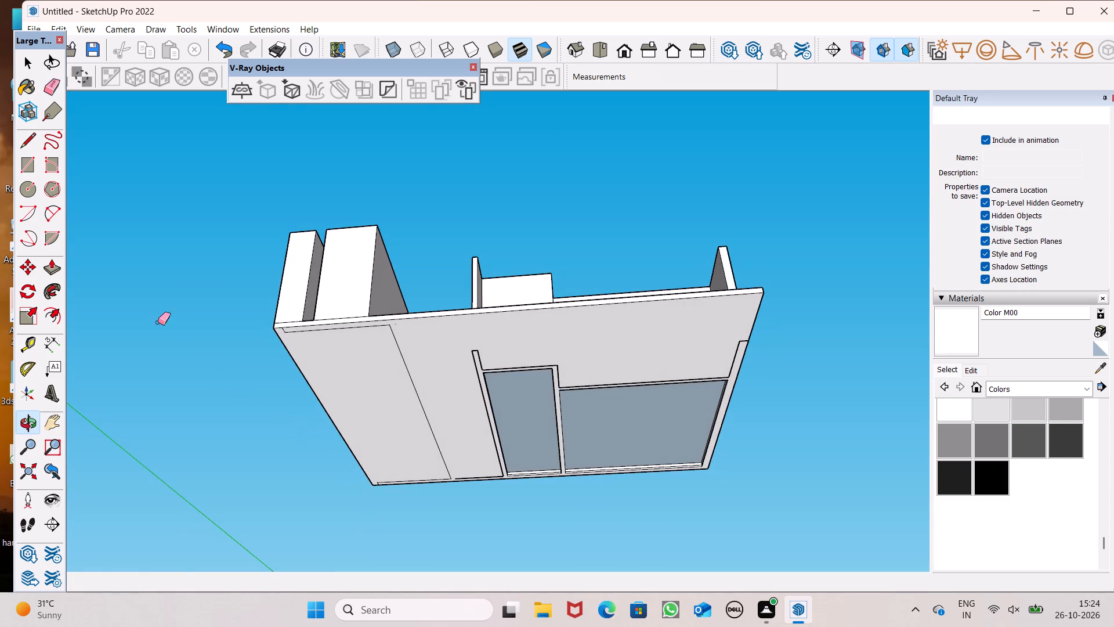
click(20, 143)
middle_drag(421, 355, 421, 320)
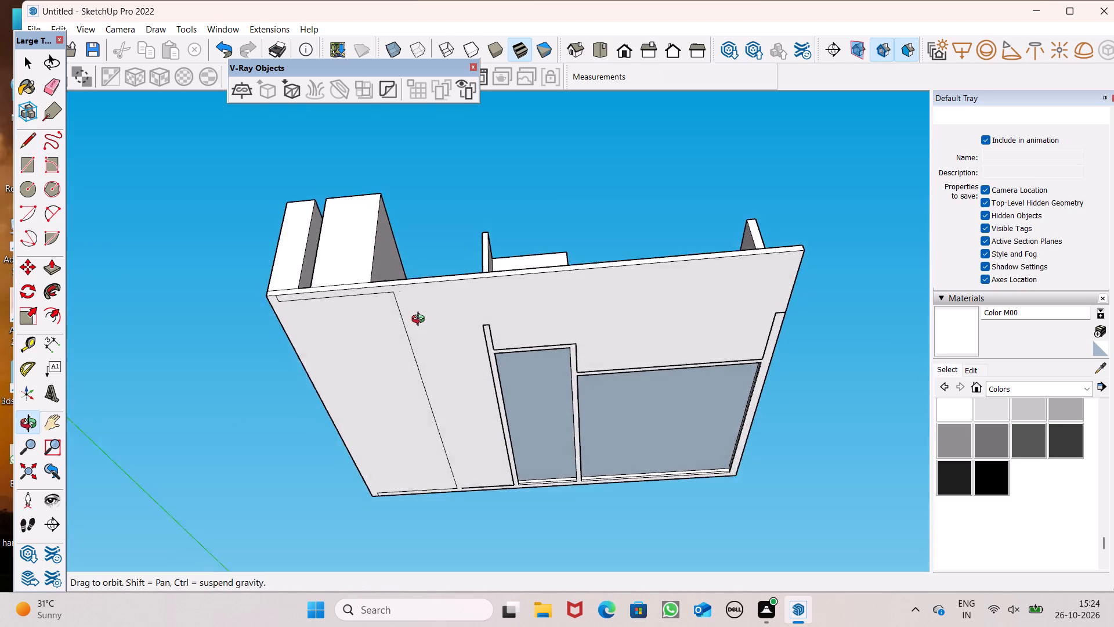
middle_drag(421, 320, 424, 264)
scroll(658, 300, up, 1)
scroll(533, 373, up, 6)
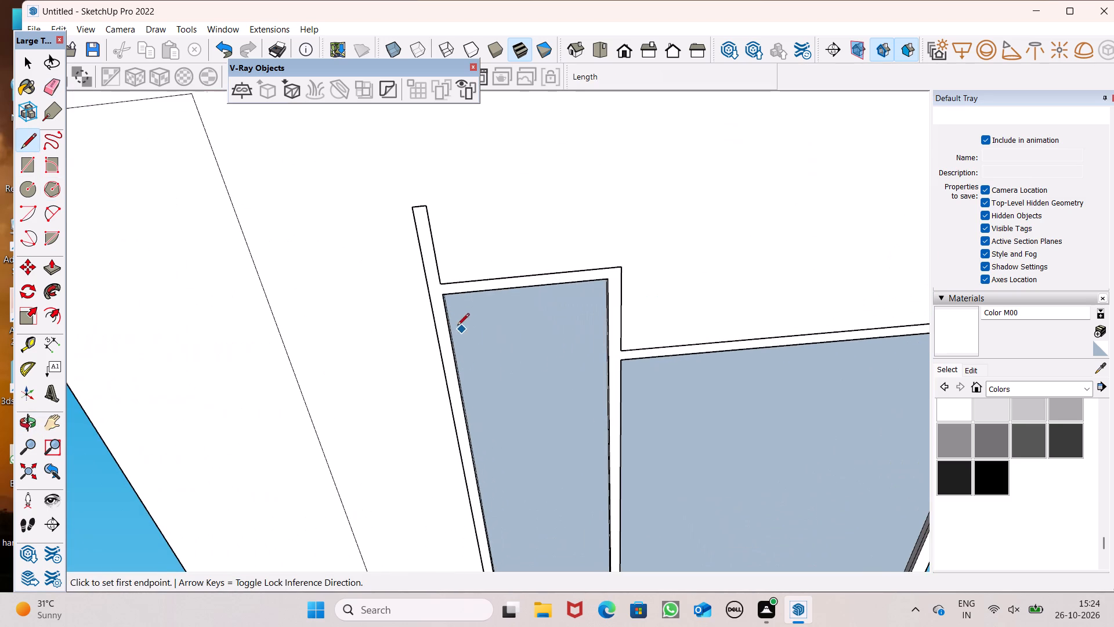
click(444, 294)
click(462, 290)
Close the large room's opening in the slab's underside by drawing a line about 11 1/8" along its front edge.
scroll(421, 302, down, 4)
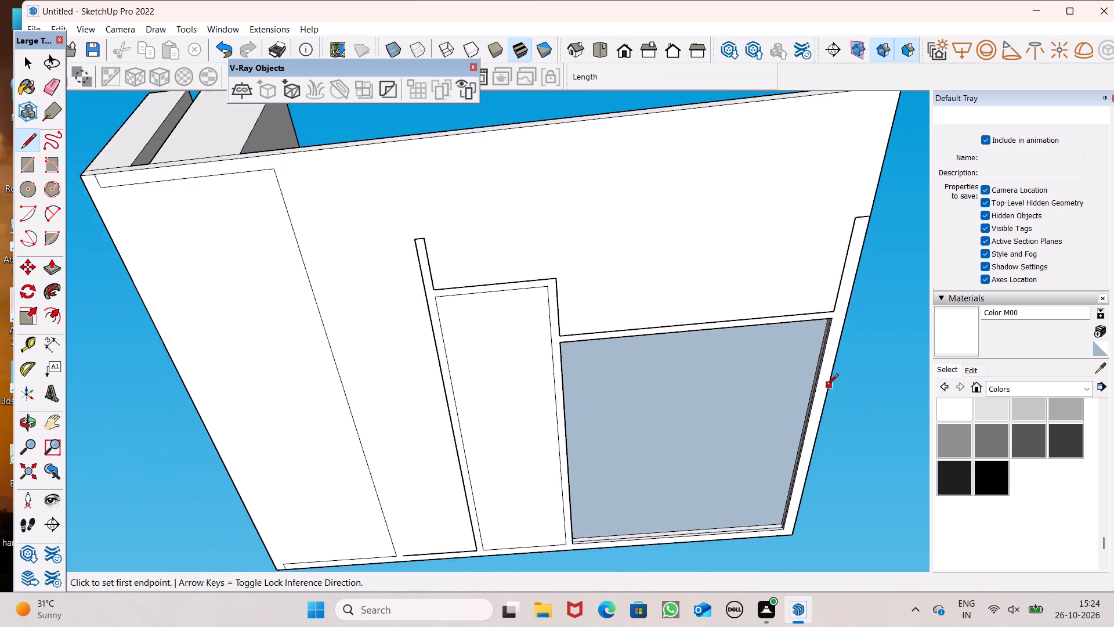
scroll(826, 387, up, 3)
click(469, 329)
click(487, 328)
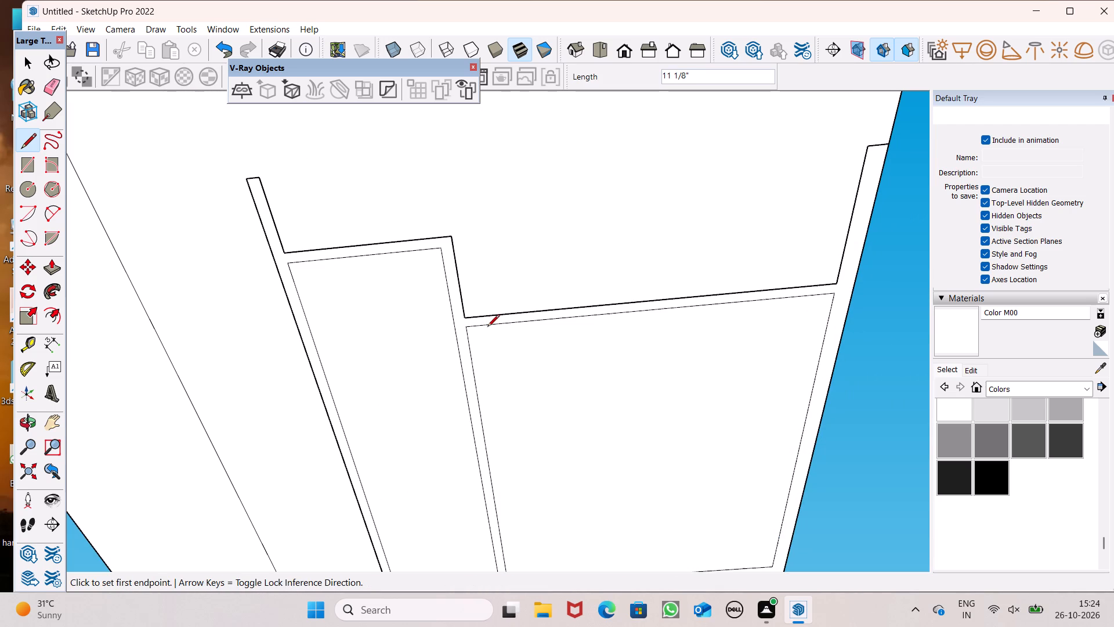
Examine the slab's underside around the two closed room openings for remaining gaps and leftover outlines.
scroll(616, 293, down, 3)
middle_drag(652, 355, 535, 552)
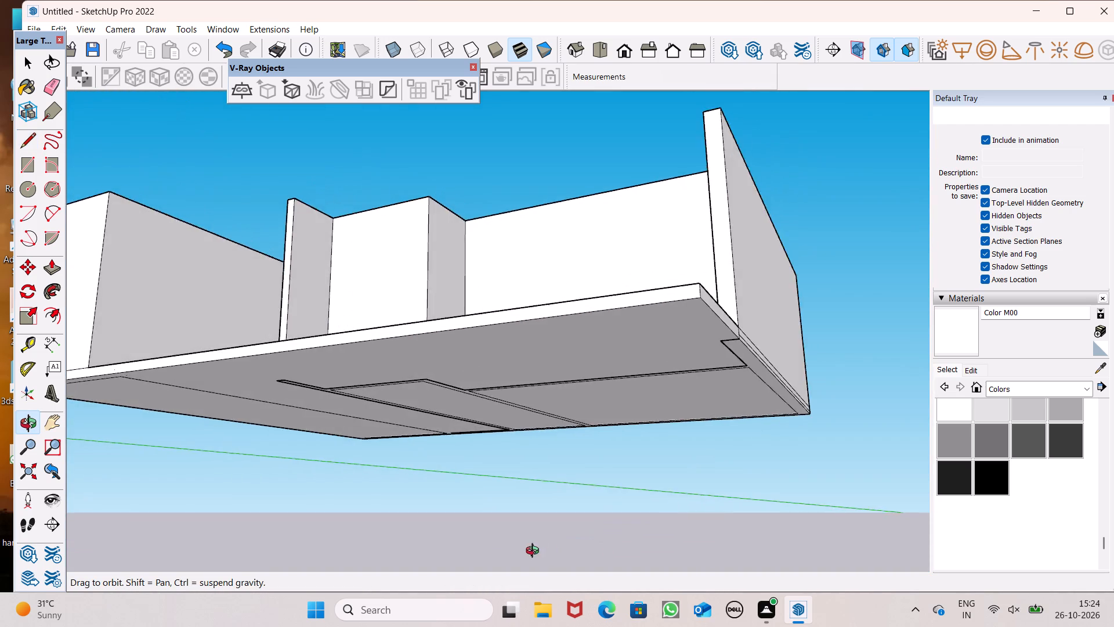
middle_drag(535, 552, 517, 536)
scroll(534, 445, up, 6)
scroll(625, 335, up, 8)
middle_click(625, 335)
scroll(627, 338, down, 7)
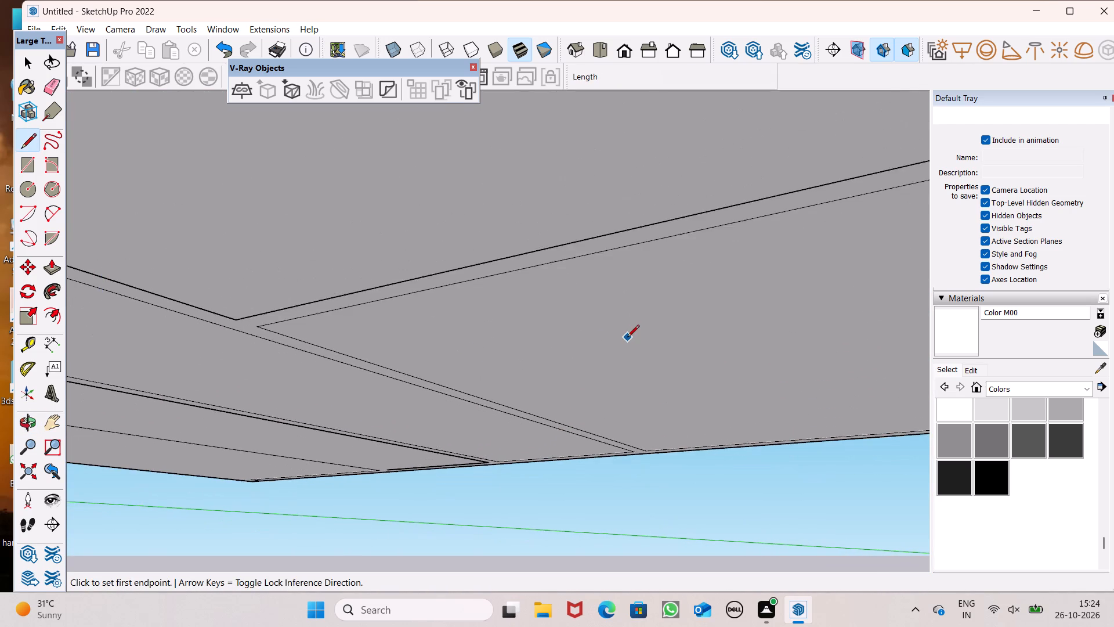
scroll(628, 309, down, 5)
middle_drag(640, 302, 618, 331)
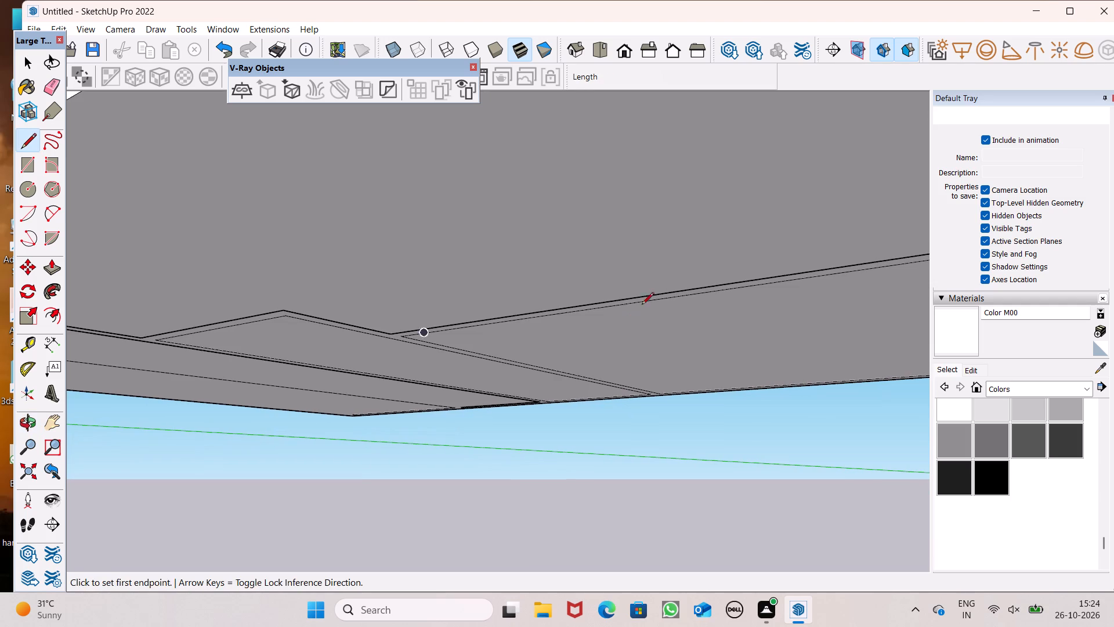
scroll(642, 305, up, 7)
scroll(566, 301, up, 8)
middle_drag(580, 329, 572, 373)
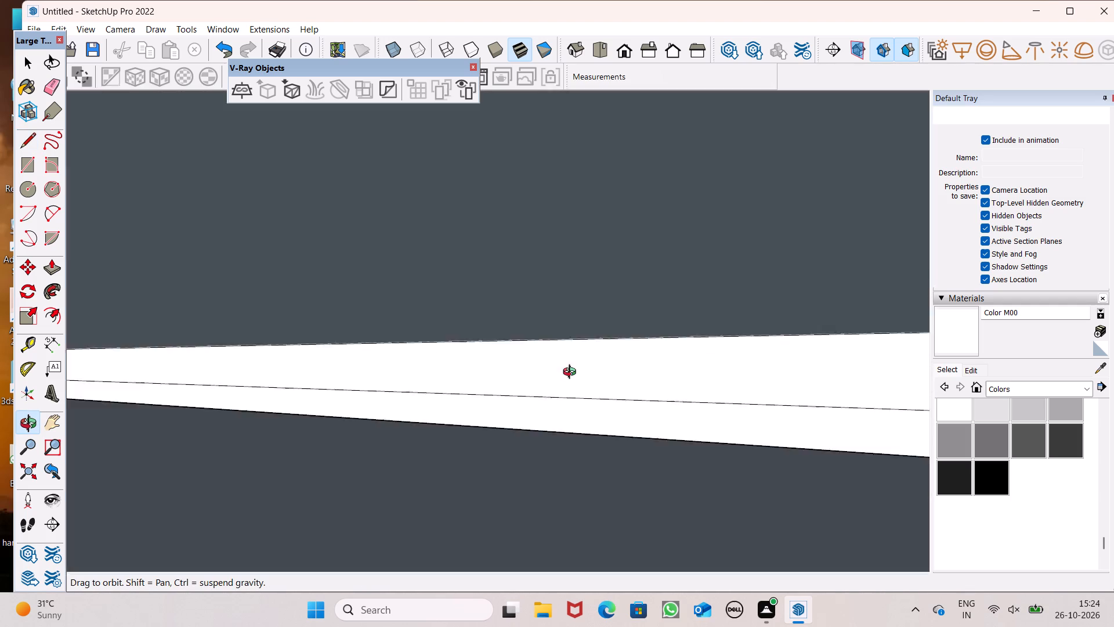
middle_drag(572, 373, 636, 294)
scroll(636, 292, up, 1)
scroll(644, 283, down, 19)
middle_drag(610, 341, 627, 298)
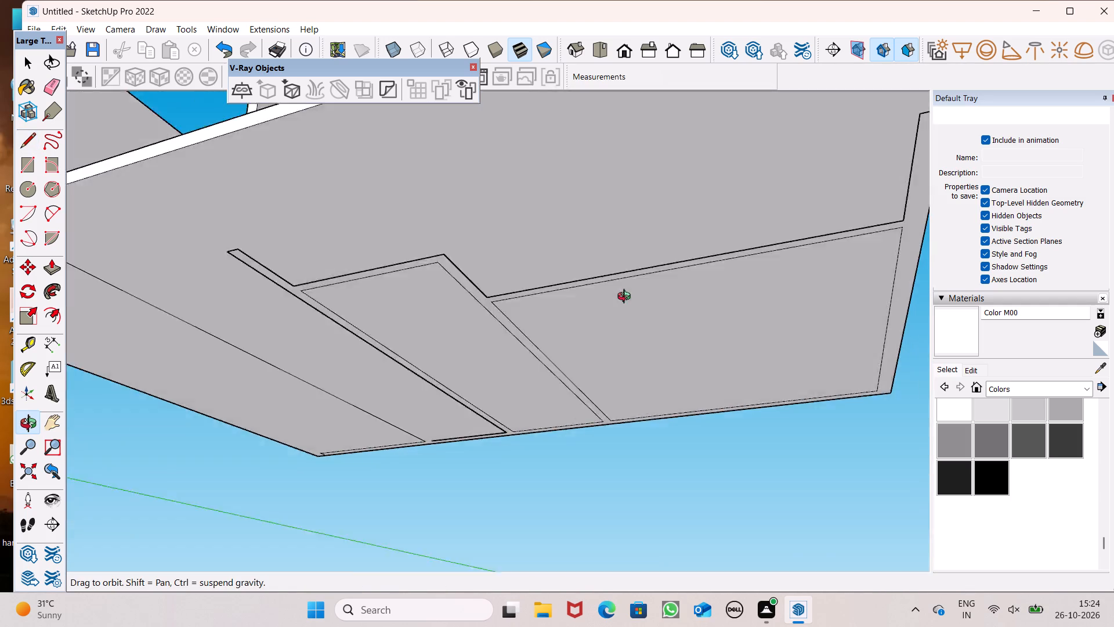
middle_drag(627, 298, 725, 78)
scroll(639, 248, up, 1)
scroll(619, 405, down, 4)
middle_drag(546, 455, 545, 447)
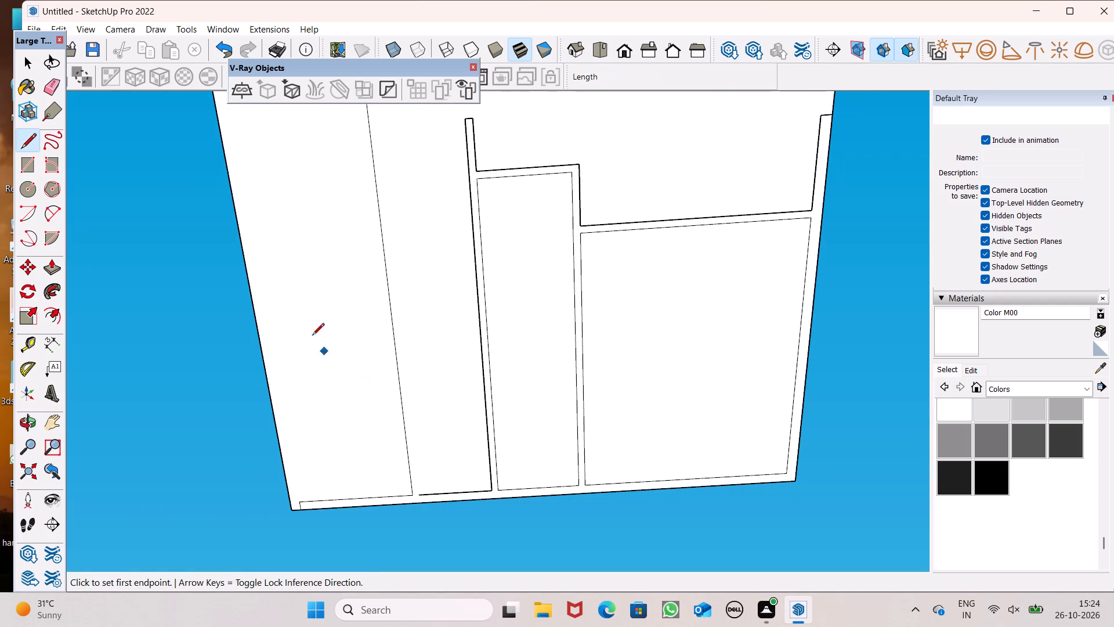
Erase the long narrow strip's leftover outline on the slab's underside, including its short end and long edges.
click(45, 94)
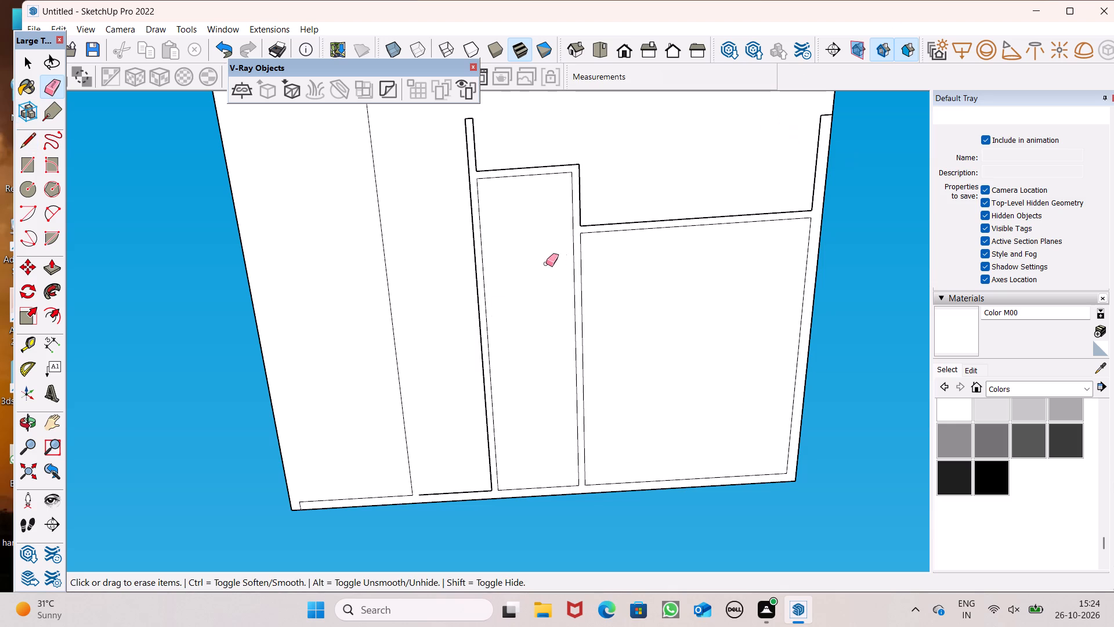
scroll(371, 488, up, 6)
scroll(274, 540, up, 3)
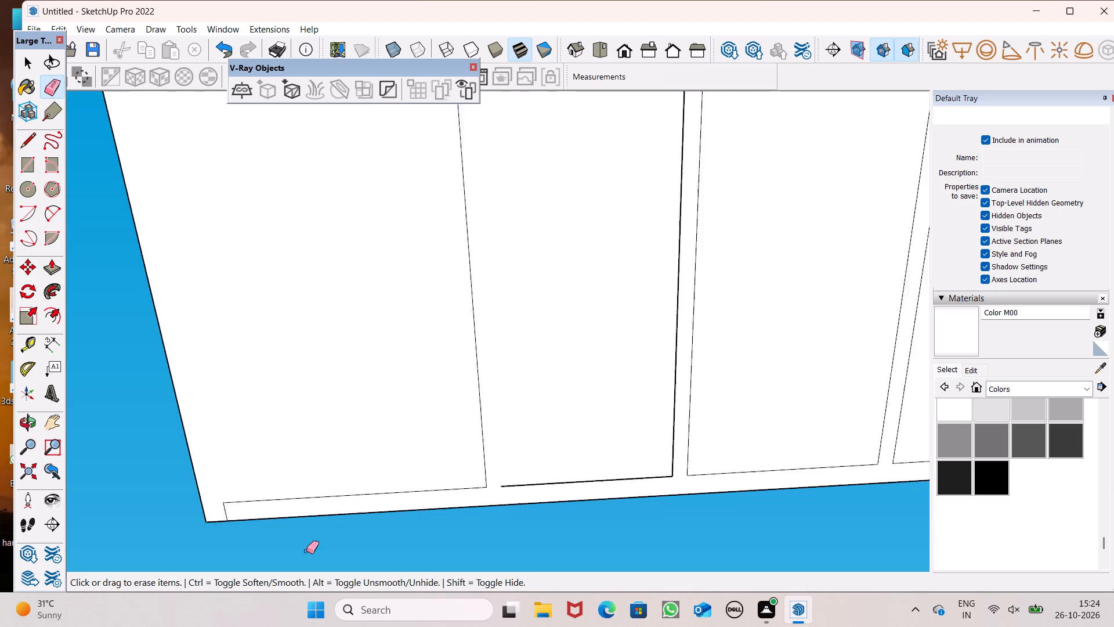
scroll(306, 551, up, 3)
scroll(191, 502, up, 5)
drag(195, 474, 196, 481)
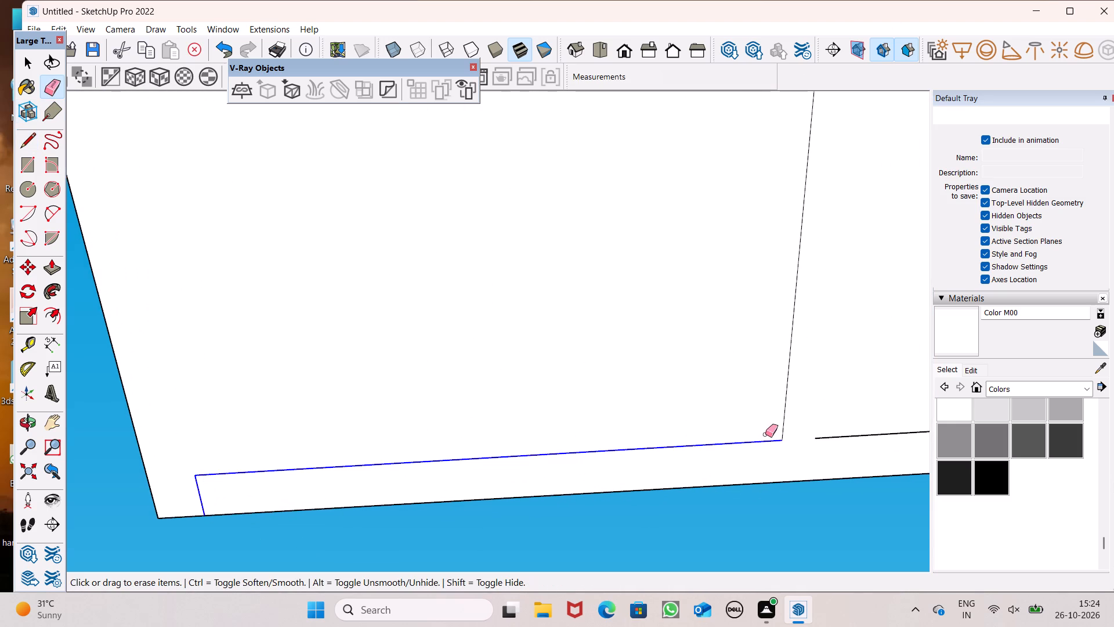
drag(784, 434, 769, 432)
Erase the leftover side and edge lines of the narrow room and its adjacent wall line on the slab's underside.
scroll(37, 384, down, 8)
scroll(445, 325, down, 8)
scroll(263, 417, down, 15)
scroll(428, 400, up, 18)
drag(462, 405, 410, 408)
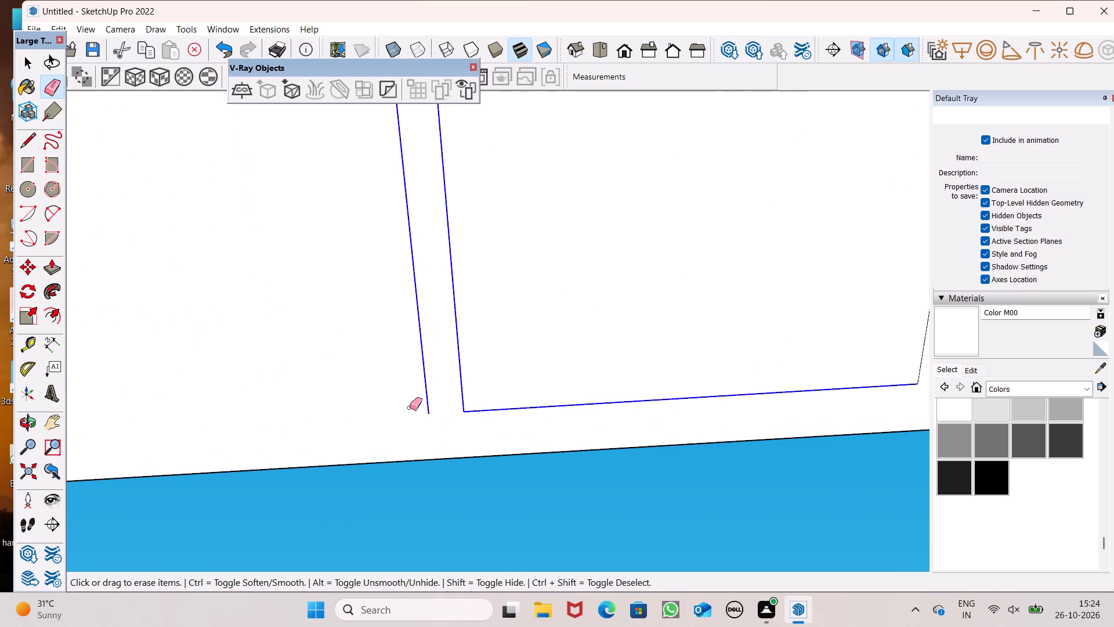
drag(410, 408, 422, 403)
Erase the large room's outline on the slab's underside, starting from its corner beside the narrow room.
scroll(296, 447, down, 7)
scroll(628, 404, up, 5)
drag(637, 417, 642, 423)
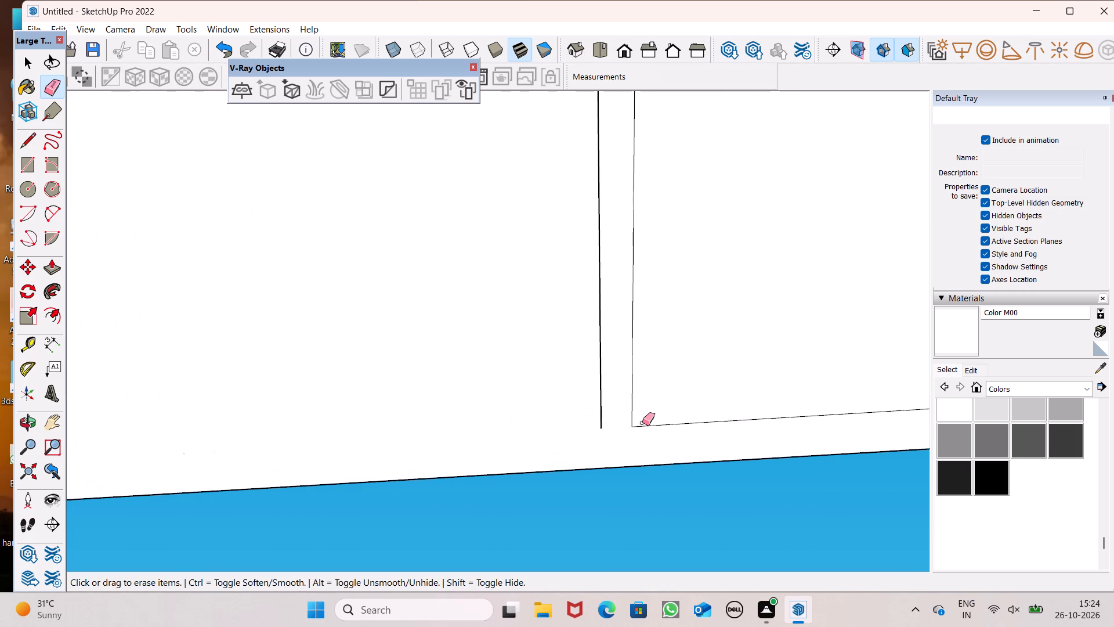
drag(642, 423, 639, 402)
Erase the parallel wall lines across the large room, the side wall lines and the short stub at the slab's side edge.
scroll(497, 405, down, 5)
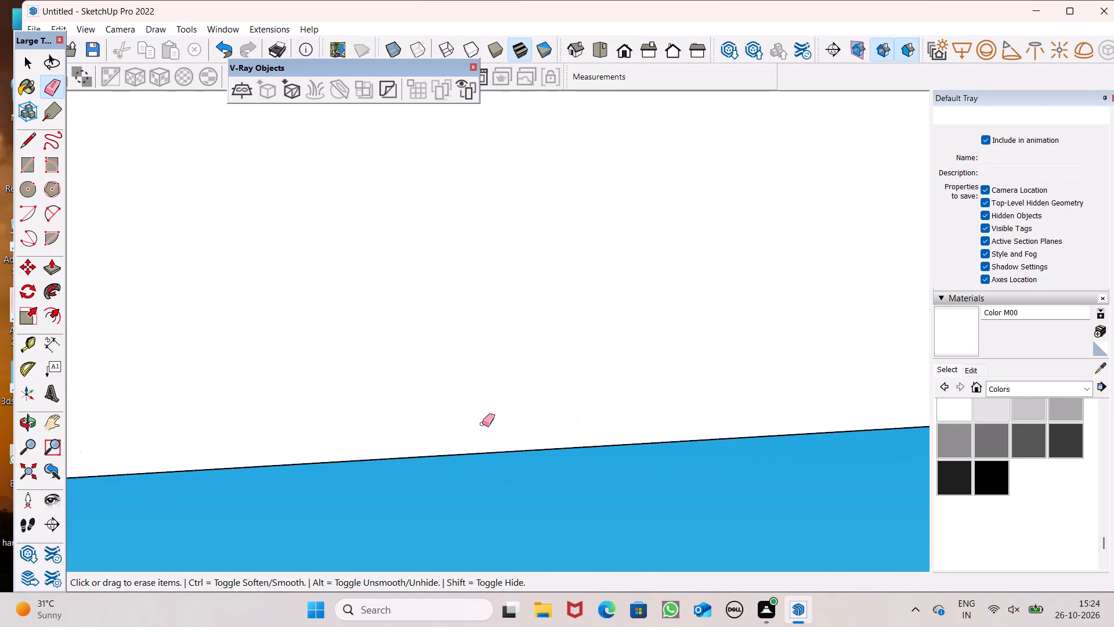
scroll(475, 447, down, 6)
scroll(422, 432, down, 8)
scroll(621, 208, up, 6)
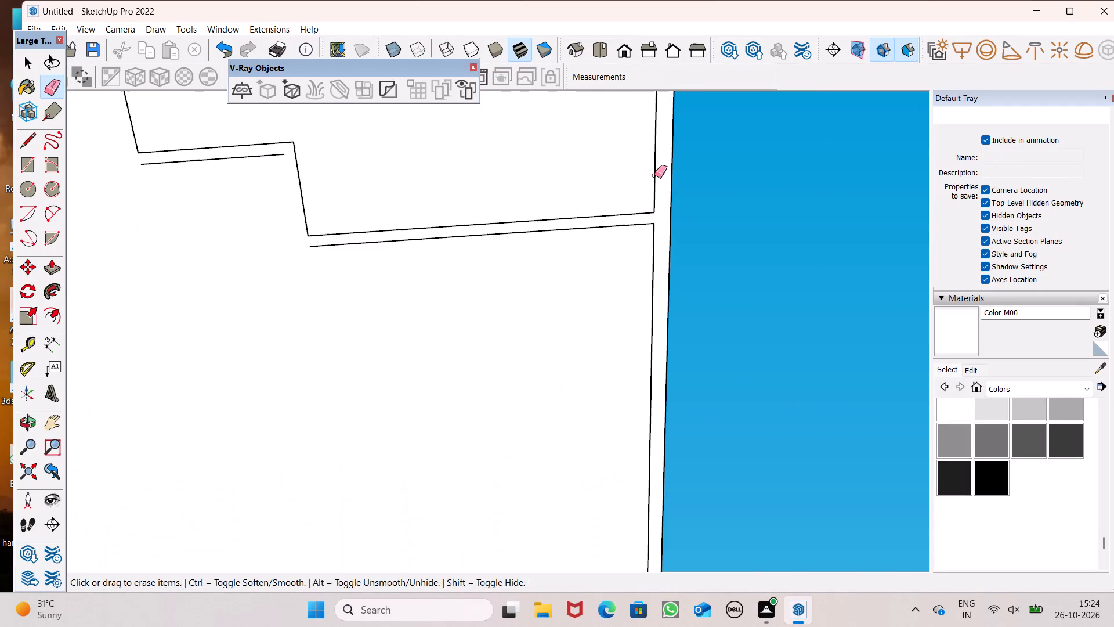
scroll(644, 213, up, 6)
drag(656, 213, 658, 192)
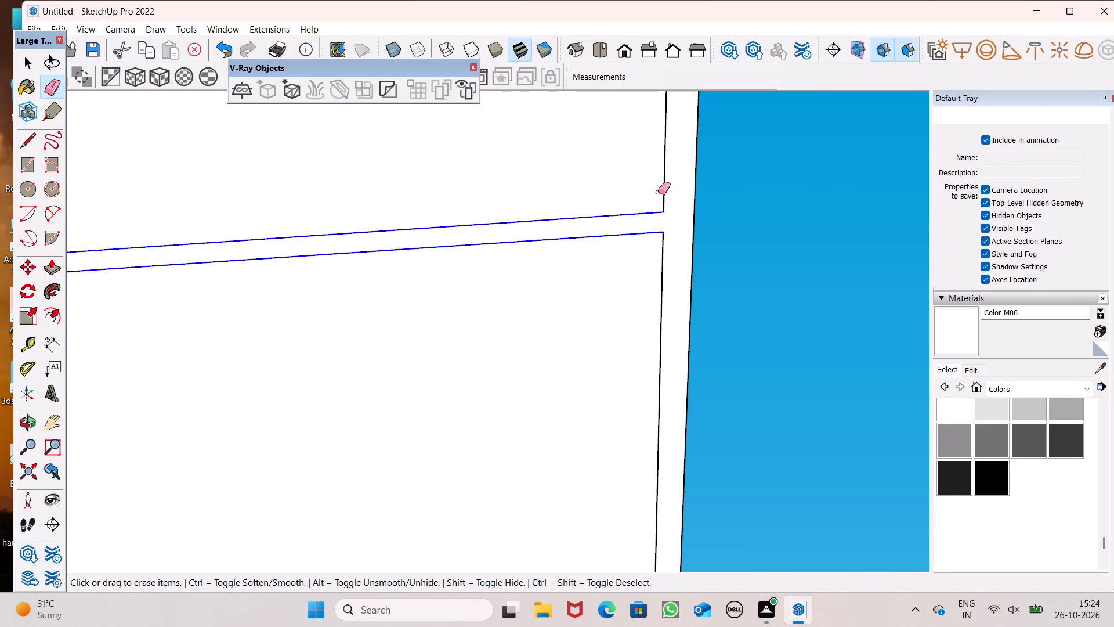
drag(658, 192, 665, 189)
scroll(610, 333, down, 7)
scroll(646, 131, up, 7)
drag(637, 137, 637, 151)
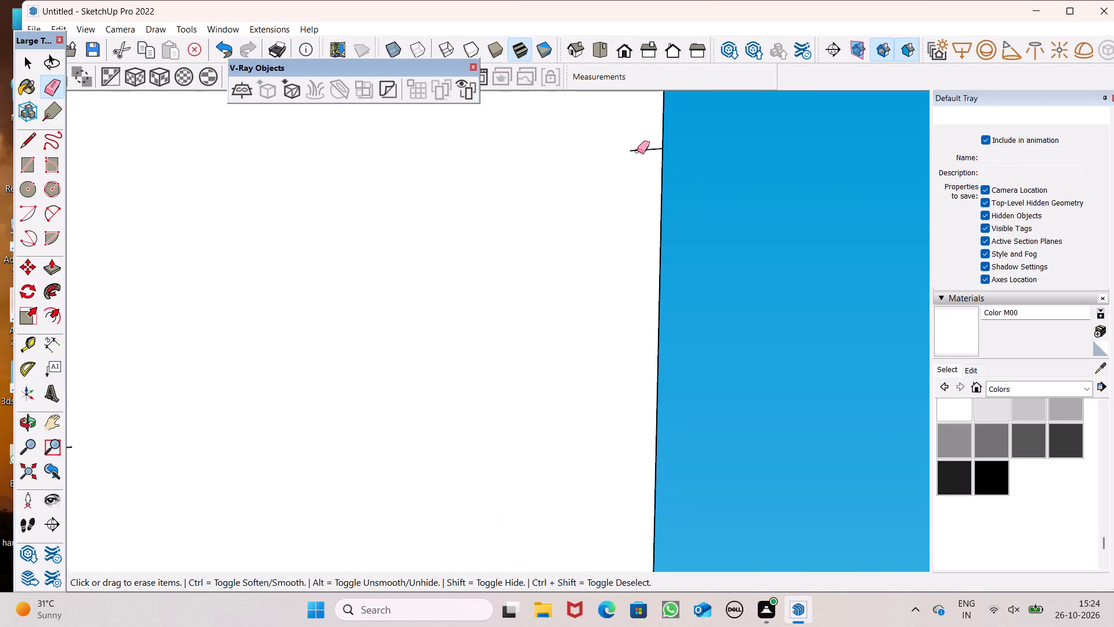
drag(637, 151, 636, 153)
Erase the remaining stepped wall lines in the middle of the slab's underside.
scroll(636, 185, down, 7)
scroll(120, 274, down, 4)
drag(103, 194, 118, 222)
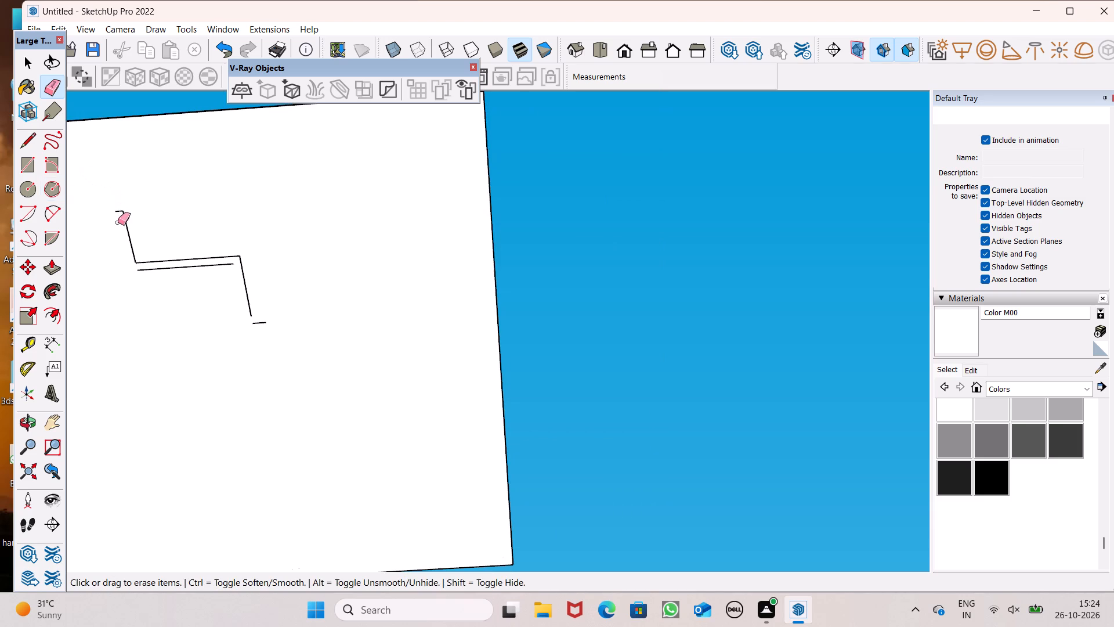
drag(118, 222, 257, 326)
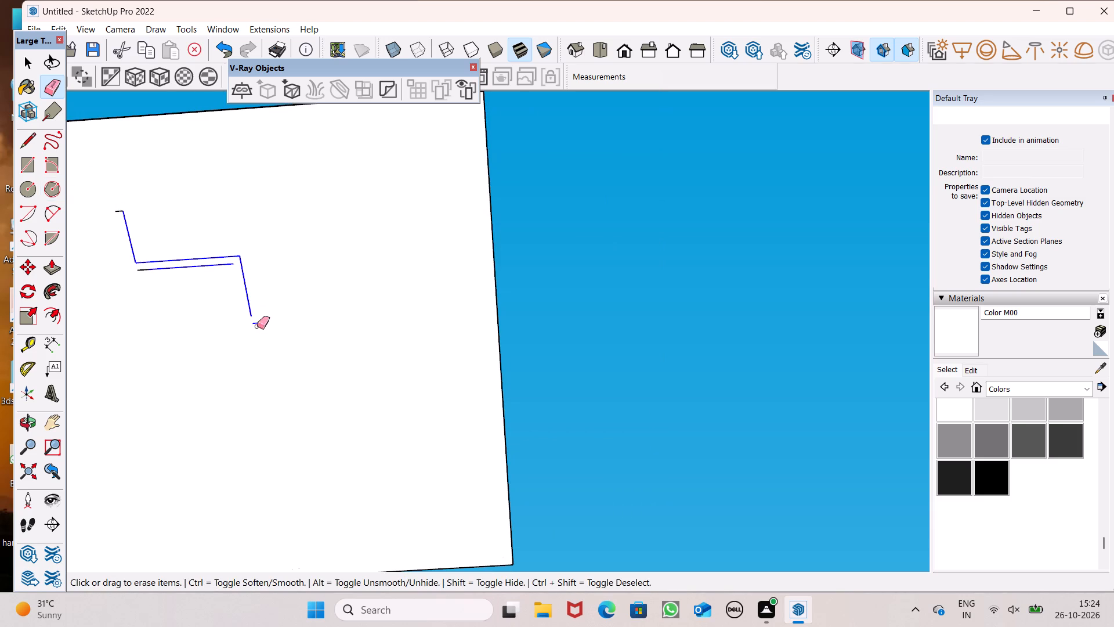
drag(257, 326, 115, 233)
Erase the L-shaped leftover line at the underside corner beneath the narrow walled strips.
scroll(414, 292, down, 7)
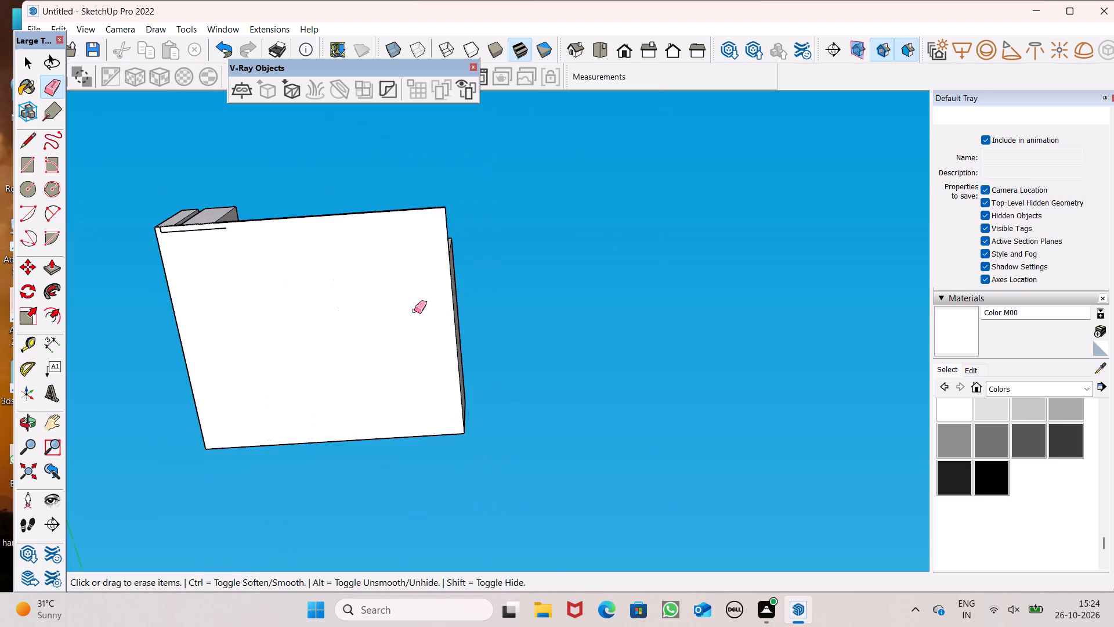
scroll(414, 311, down, 1)
middle_drag(422, 308, 518, 618)
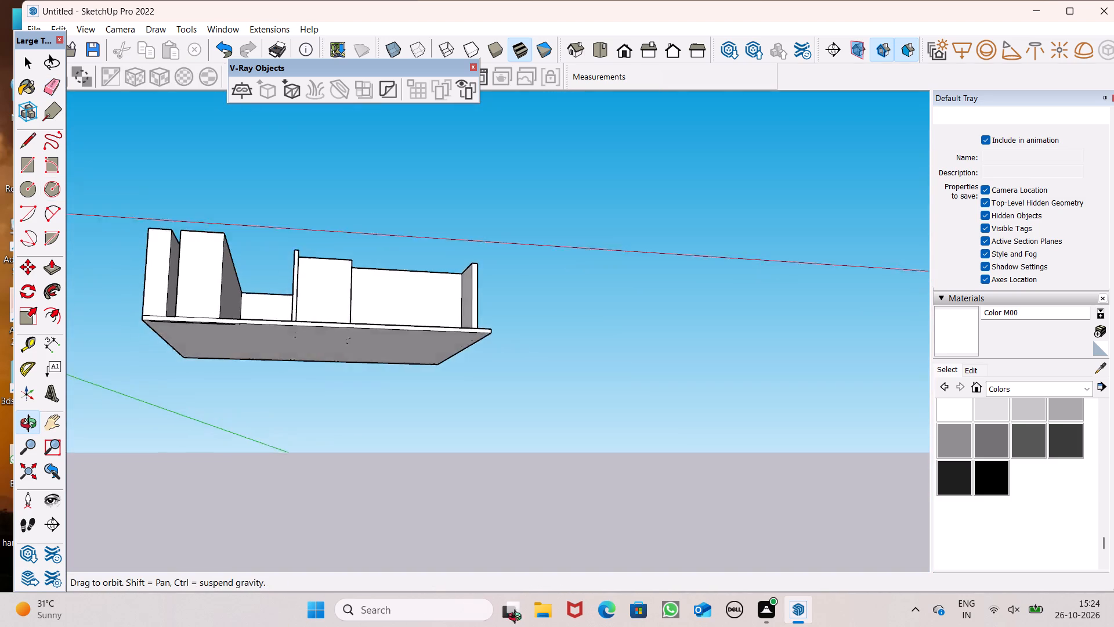
middle_drag(518, 618, 513, 573)
scroll(192, 331, up, 6)
middle_drag(219, 342, 258, 232)
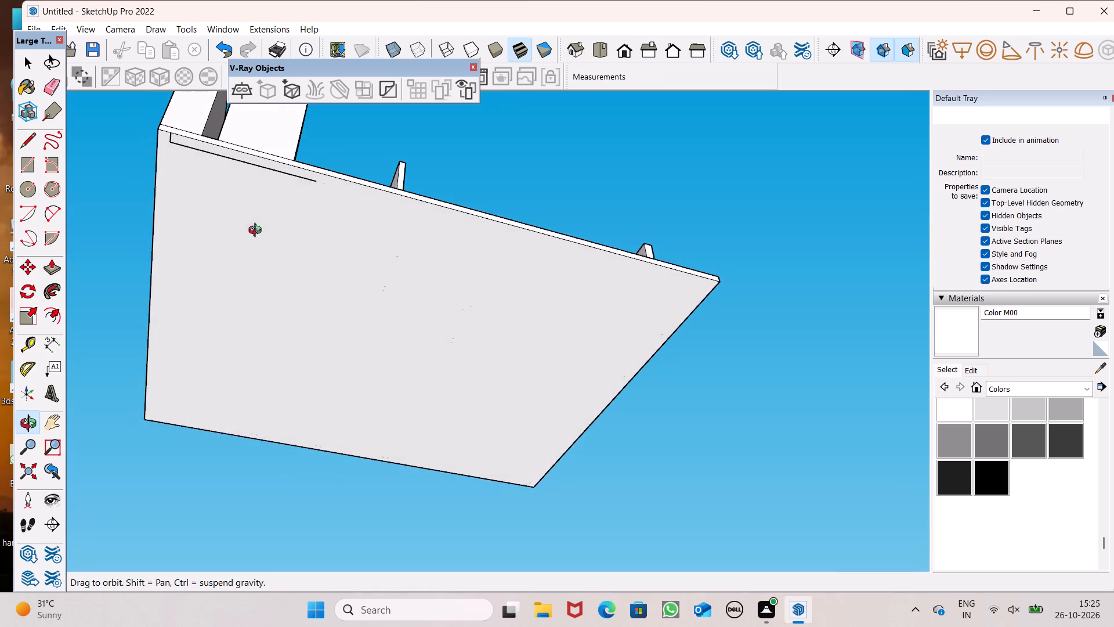
middle_drag(258, 232, 258, 229)
scroll(165, 233, up, 3)
scroll(132, 311, down, 6)
scroll(154, 173, up, 6)
scroll(169, 239, up, 5)
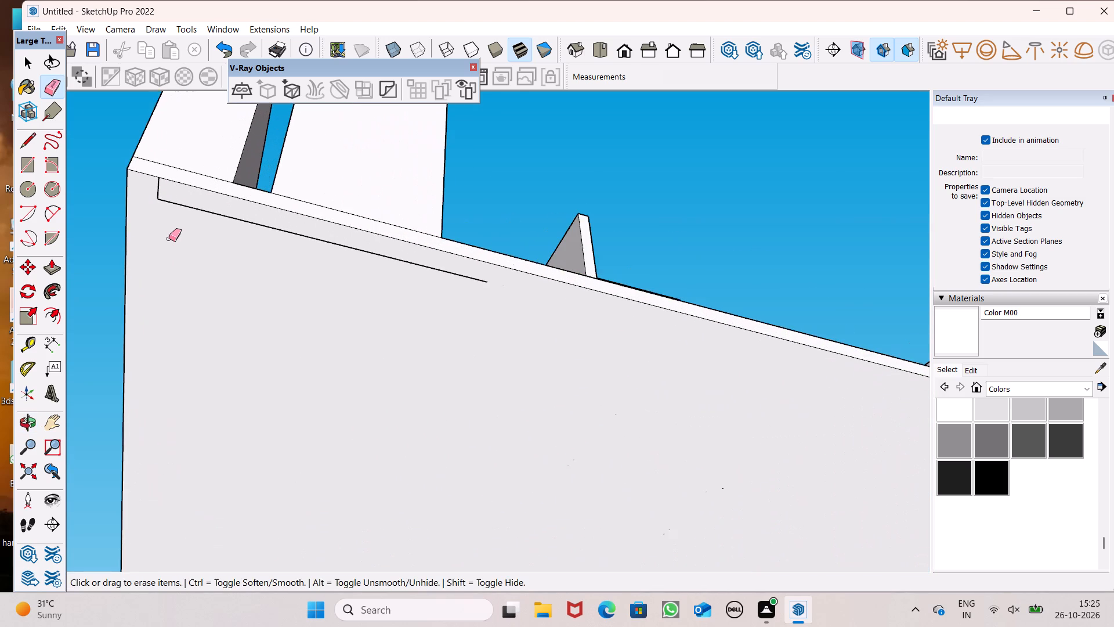
scroll(167, 236, up, 1)
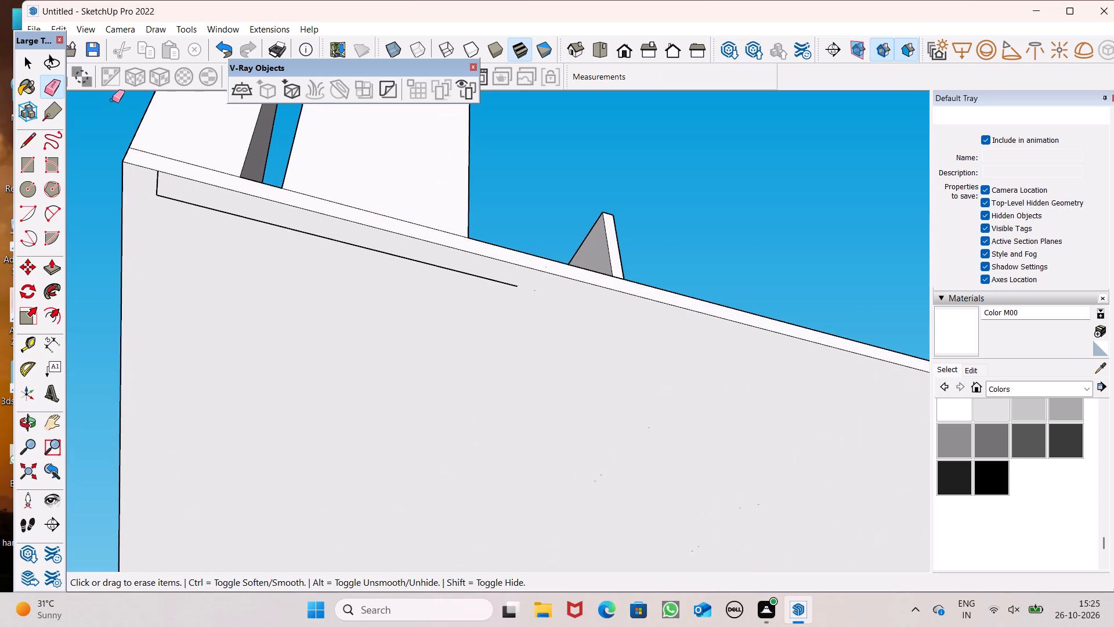
scroll(108, 139, up, 1)
drag(158, 200, 174, 202)
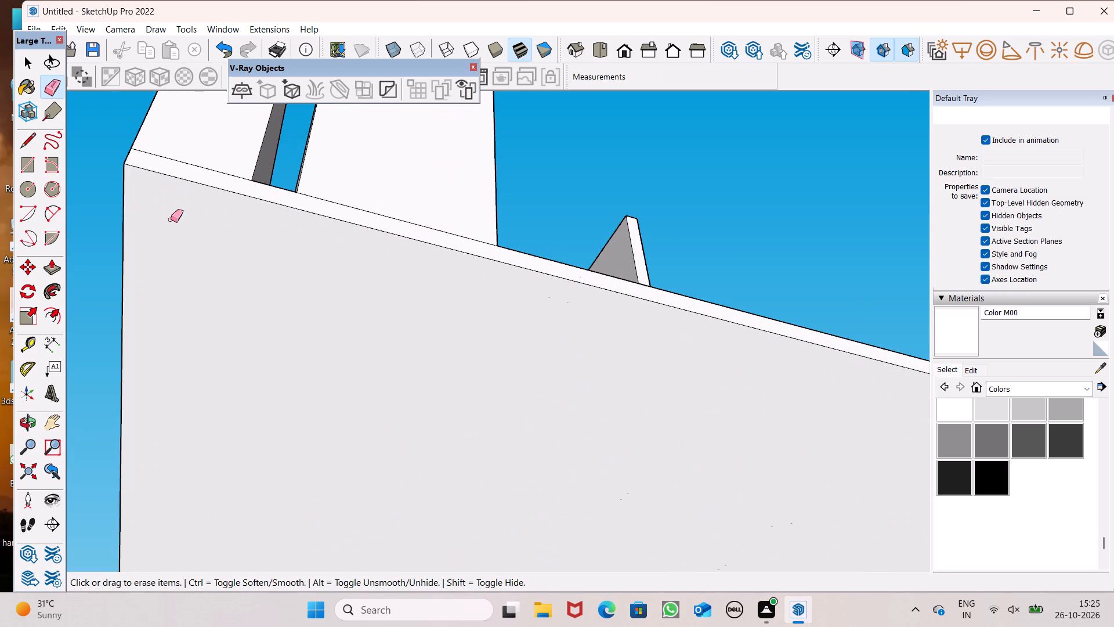
Erase the cluster of tiny stray line fragments near the middle of the slab's underside.
scroll(105, 75, down, 10)
scroll(380, 174, down, 5)
scroll(273, 208, down, 4)
middle_drag(568, 385, 375, 284)
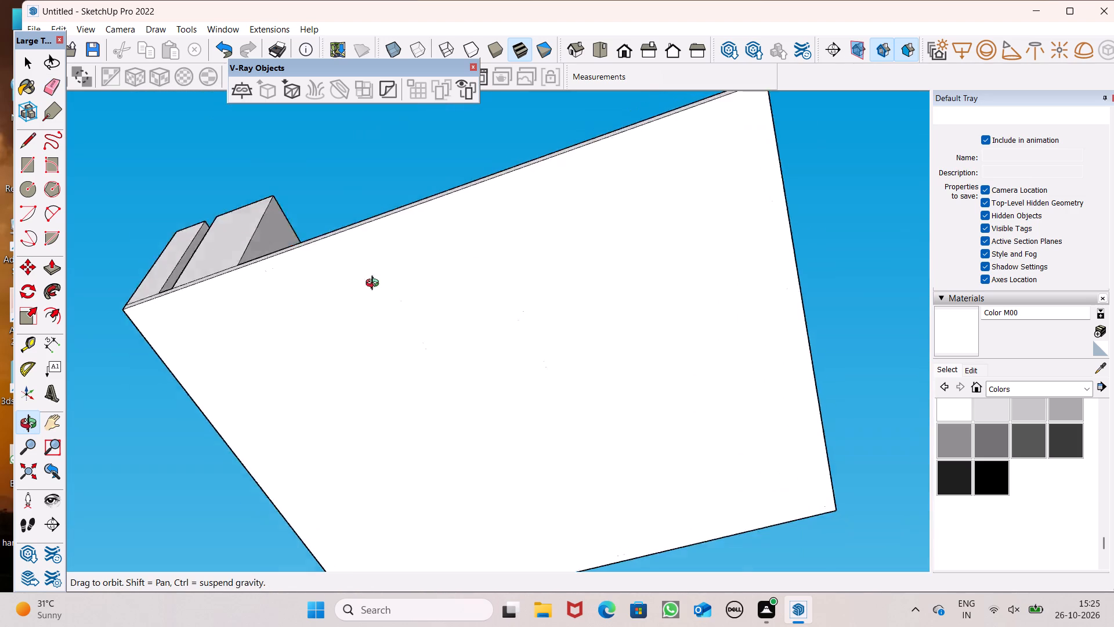
middle_drag(375, 284, 432, 280)
scroll(526, 270, down, 7)
middle_drag(540, 329, 549, 462)
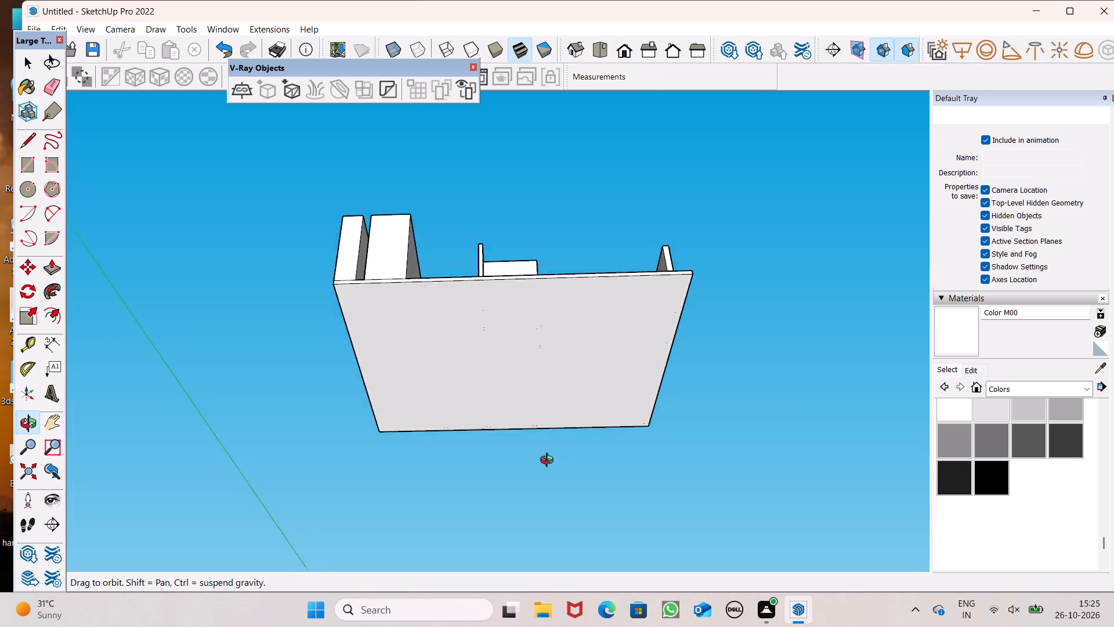
middle_drag(549, 462, 538, 513)
scroll(547, 383, up, 1)
middle_drag(548, 383, 163, 392)
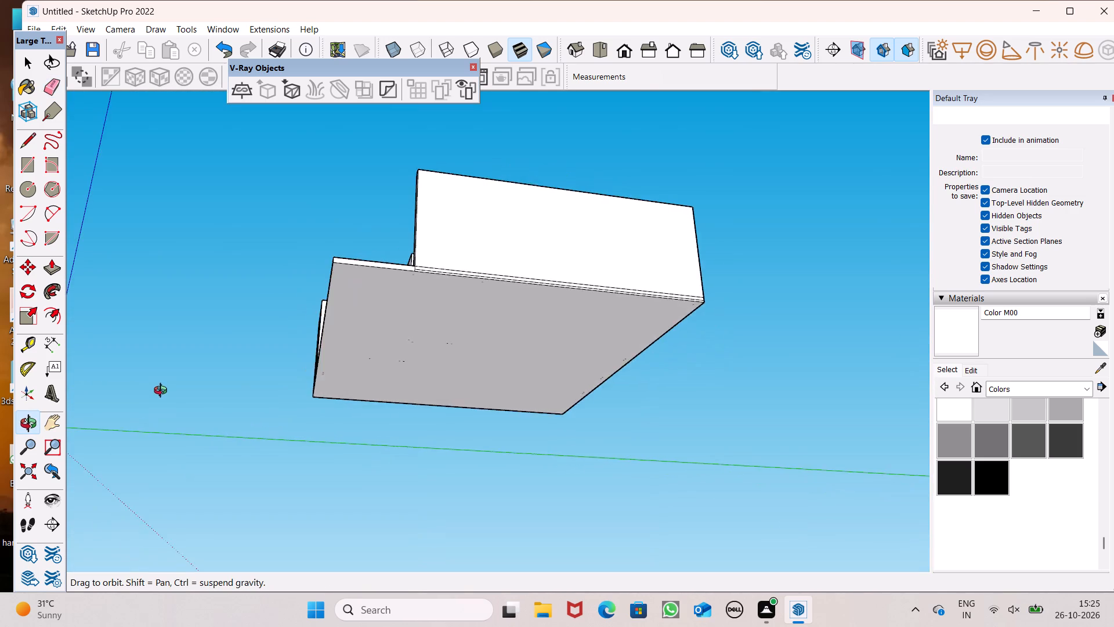
middle_drag(163, 392, 269, 420)
drag(415, 354, 410, 358)
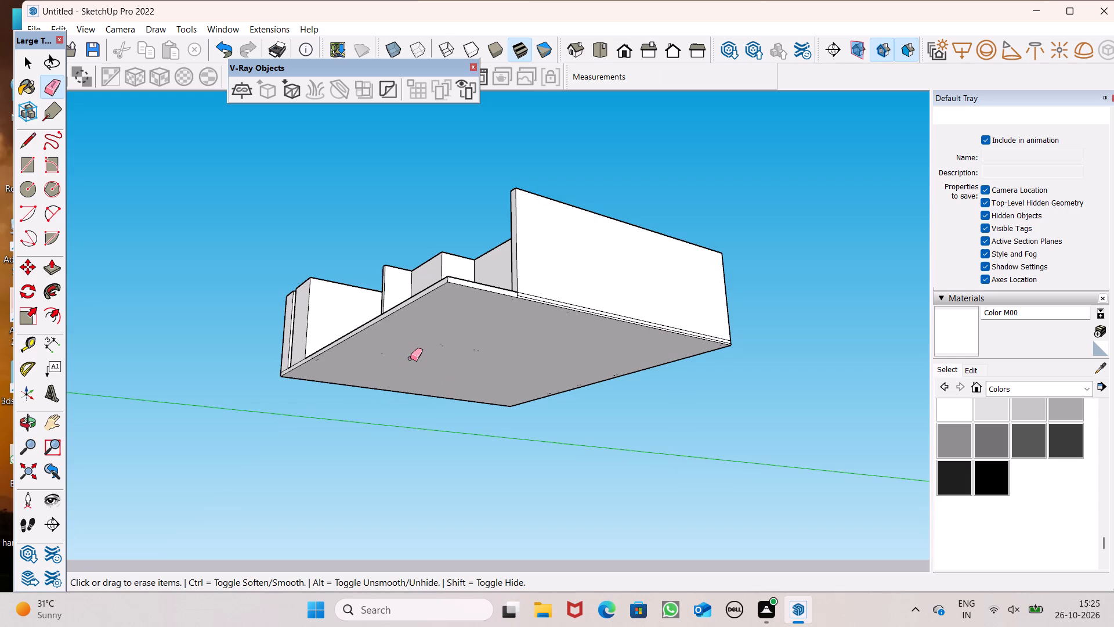
drag(410, 358, 443, 370)
drag(431, 340, 462, 353)
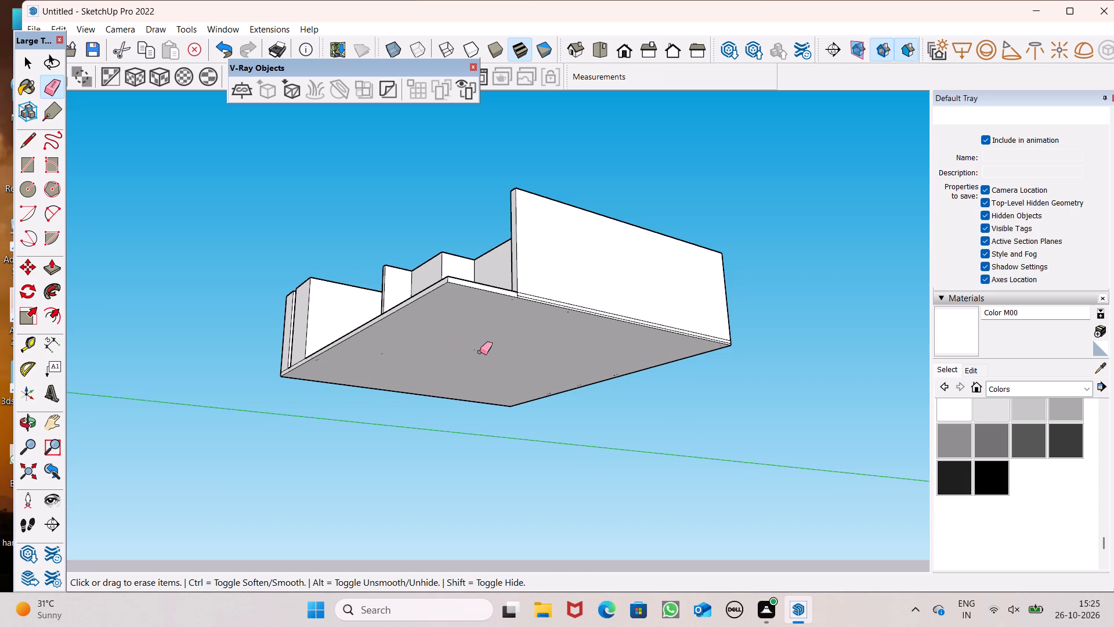
drag(481, 348, 452, 353)
Erase the remaining isolated line specks on the slab's underside, in the middle and toward the narrow strips.
drag(515, 313, 521, 318)
scroll(460, 351, up, 1)
drag(477, 343, 479, 353)
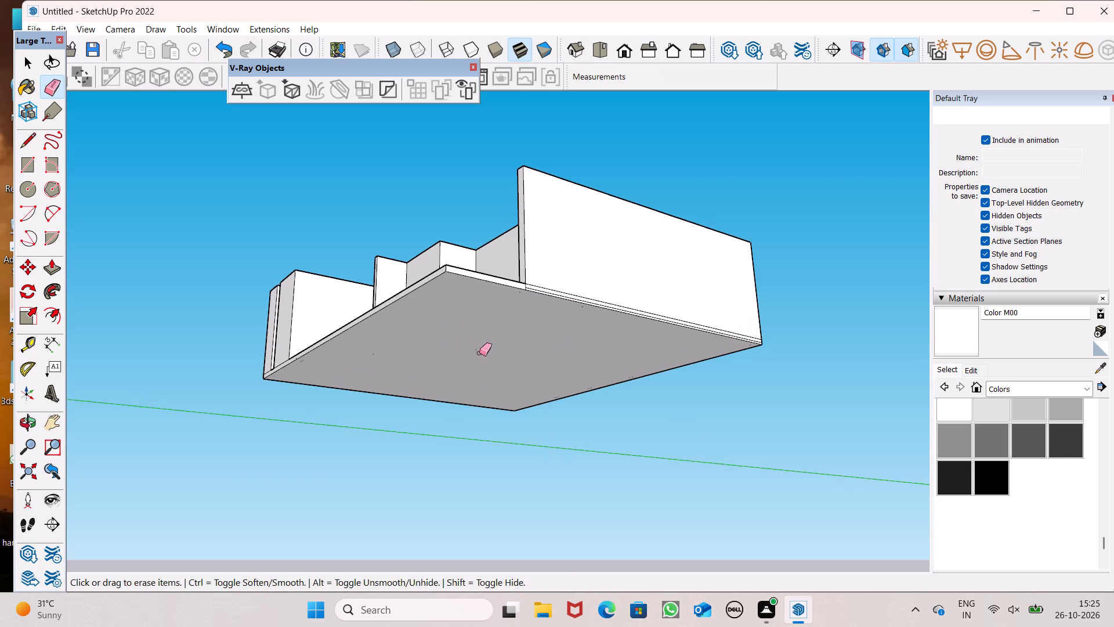
drag(479, 353, 483, 354)
drag(371, 355, 371, 359)
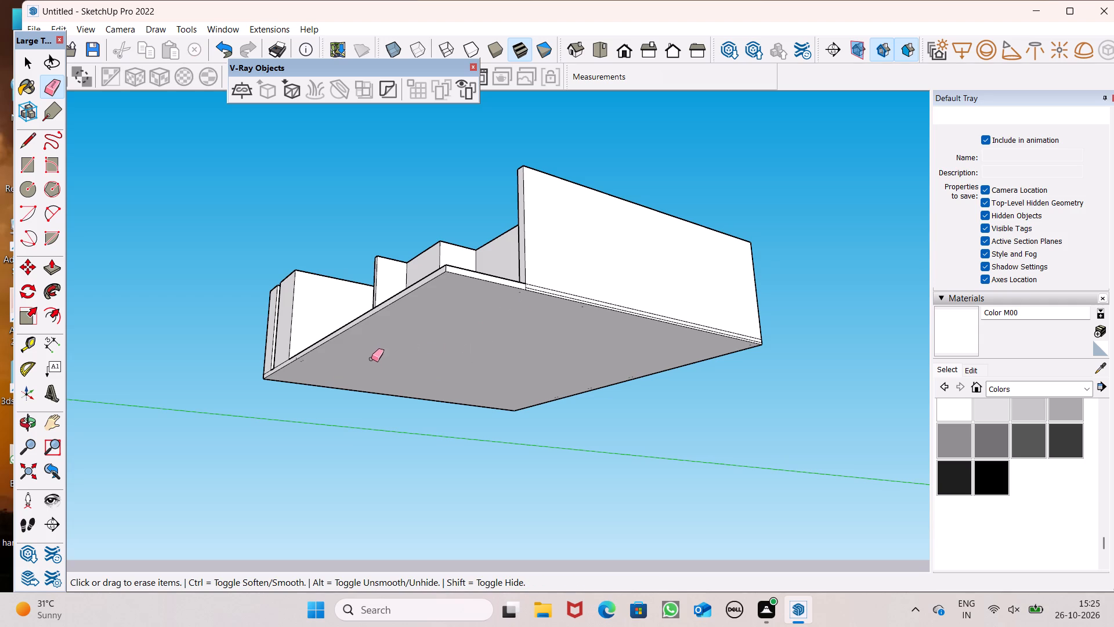
drag(371, 359, 377, 365)
click(377, 350)
Examine the whole building from above, checking the walls, rooms and open front floor.
scroll(465, 365, down, 4)
middle_drag(465, 385, 656, 489)
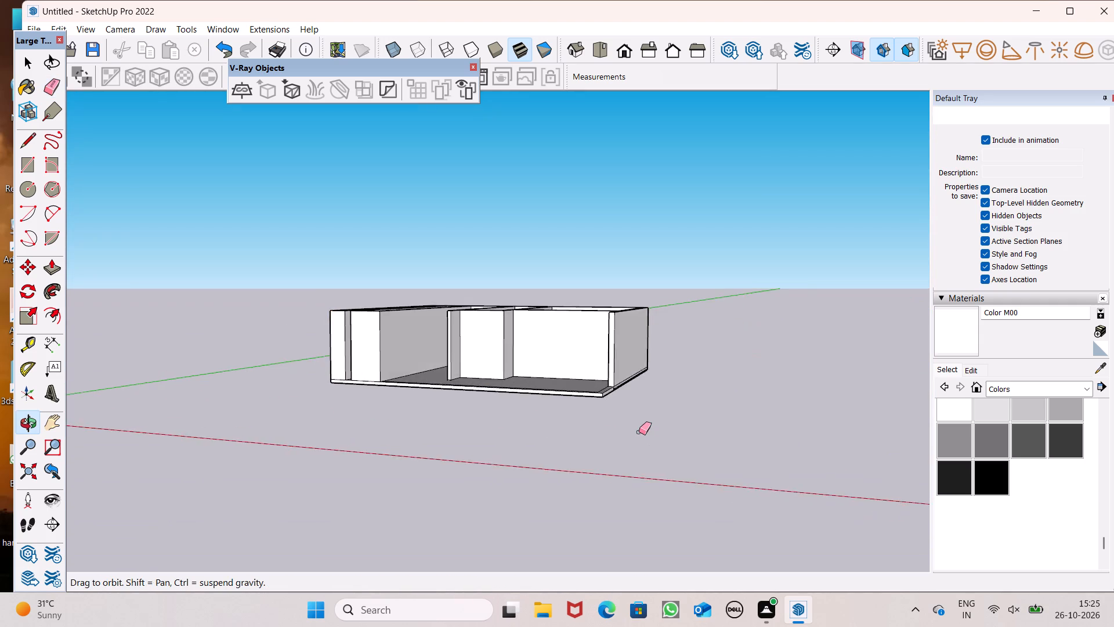
scroll(639, 432, down, 4)
middle_drag(639, 447, 747, 543)
scroll(747, 437, up, 1)
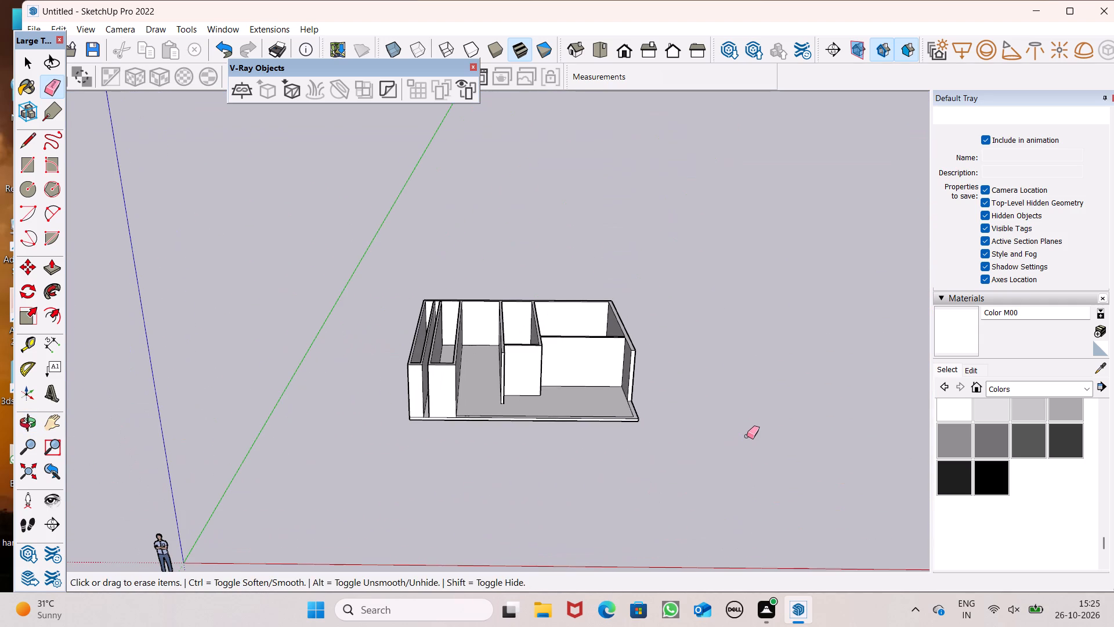
scroll(747, 435, up, 1)
middle_drag(746, 435, 737, 477)
scroll(734, 457, up, 5)
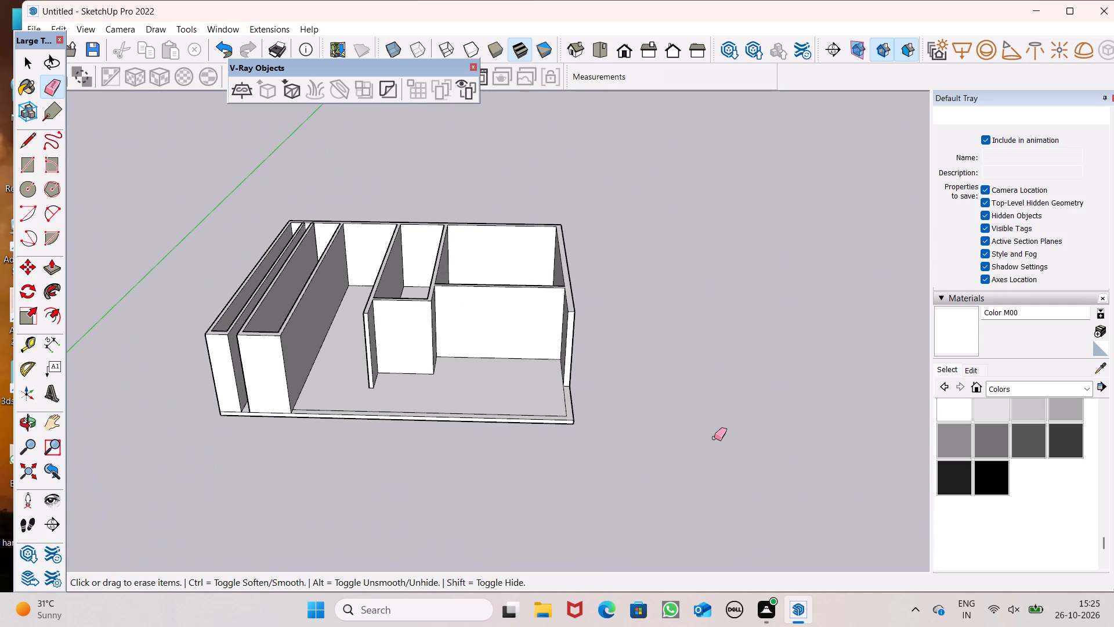
scroll(317, 336, up, 3)
scroll(267, 294, down, 1)
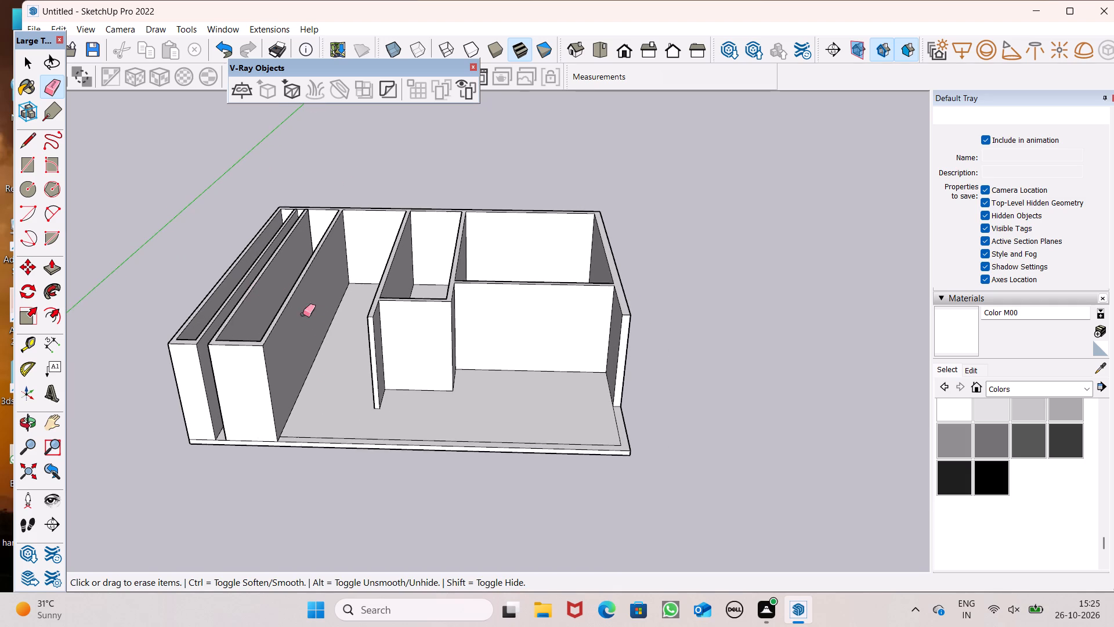
middle_drag(342, 345, 425, 392)
scroll(415, 423, up, 1)
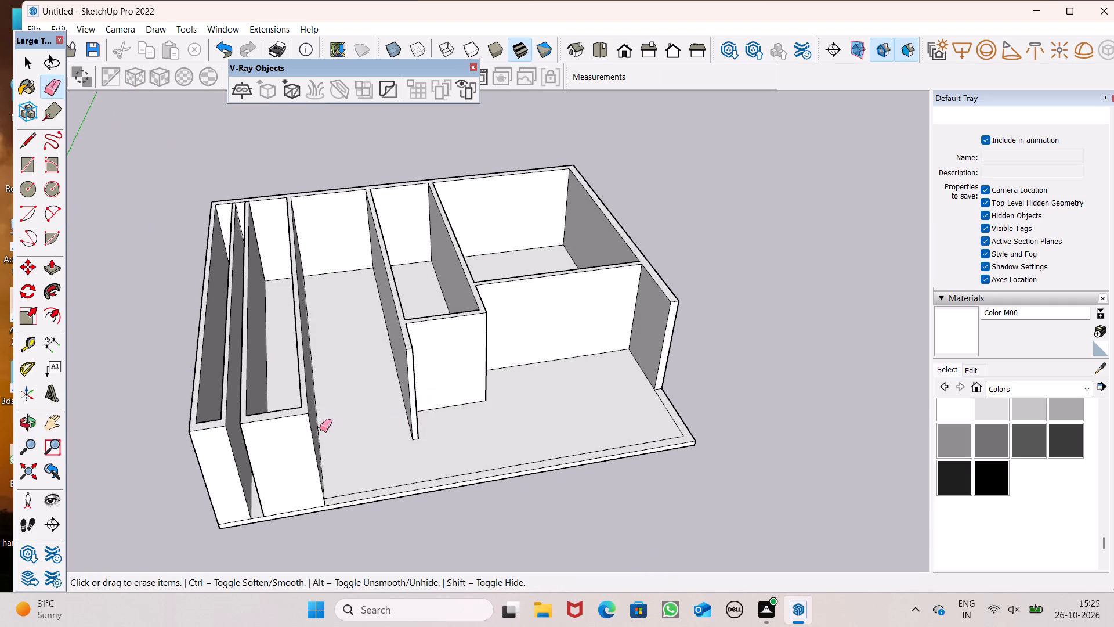
Place a guide parallel to the open front floor's inner edge line, about 4' 11" inward, level with the partition wall's free end.
middle_drag(405, 448, 382, 477)
scroll(382, 477, up, 2)
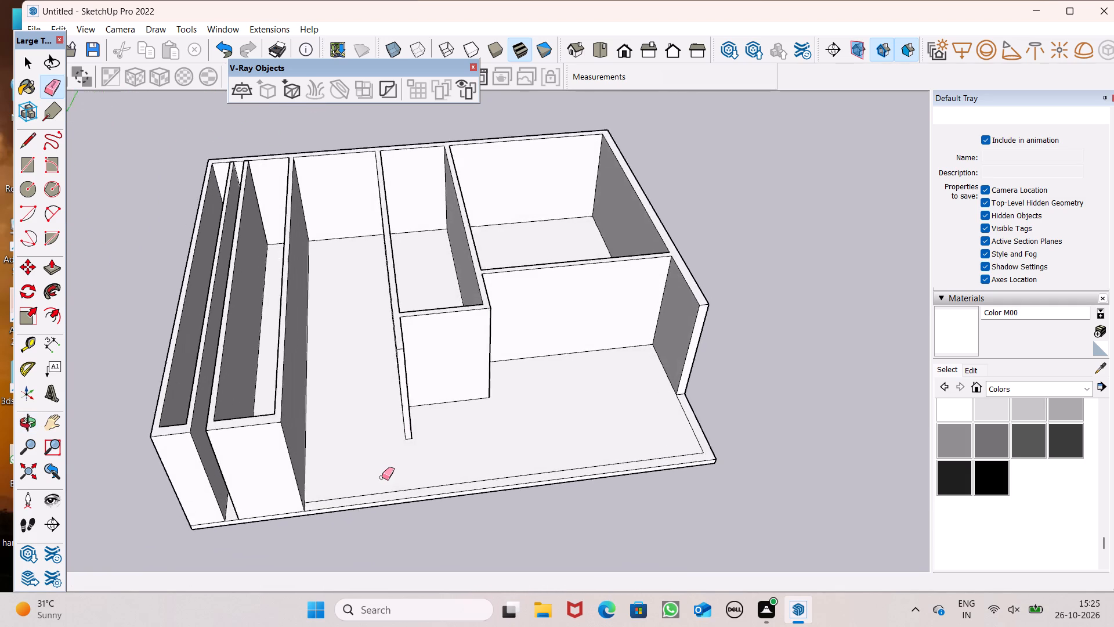
scroll(382, 477, up, 4)
middle_drag(396, 477, 444, 479)
scroll(452, 478, up, 1)
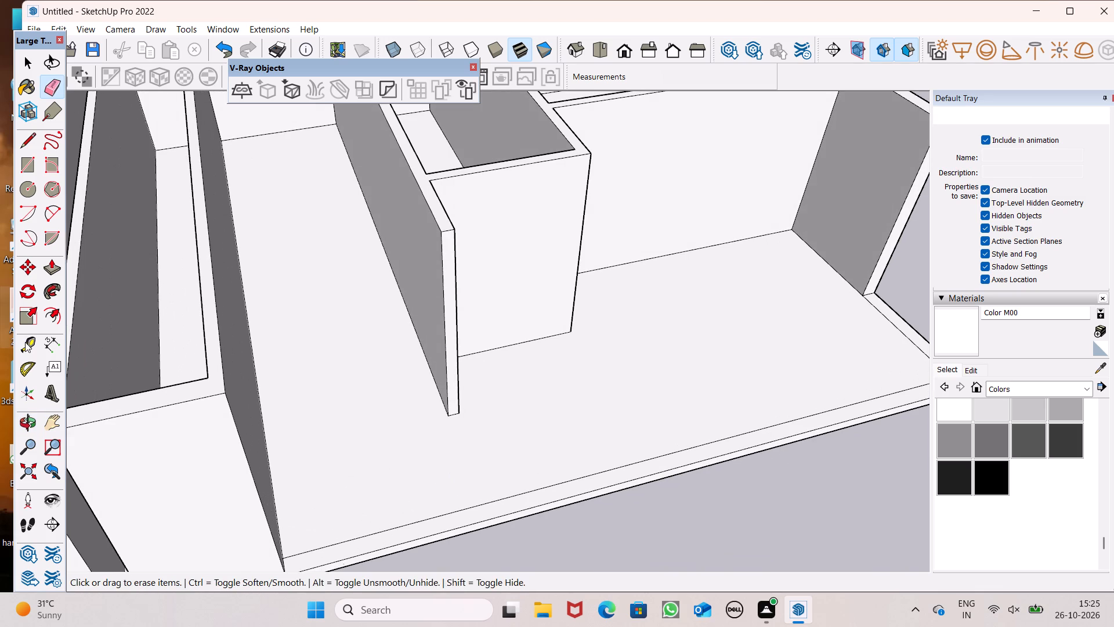
click(25, 345)
click(378, 531)
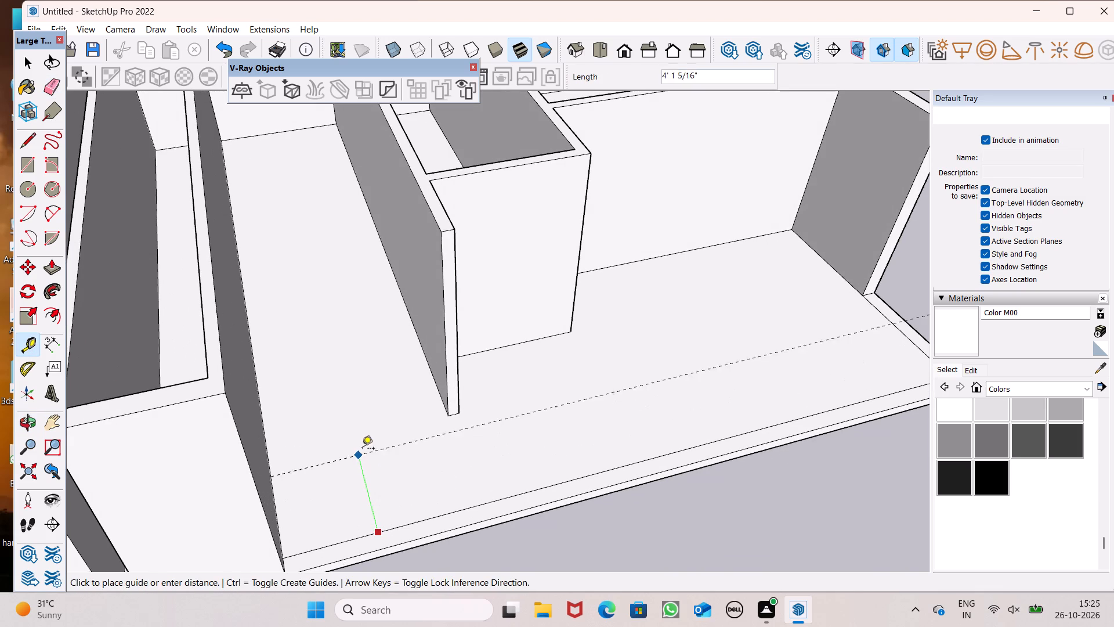
scroll(354, 435, up, 7)
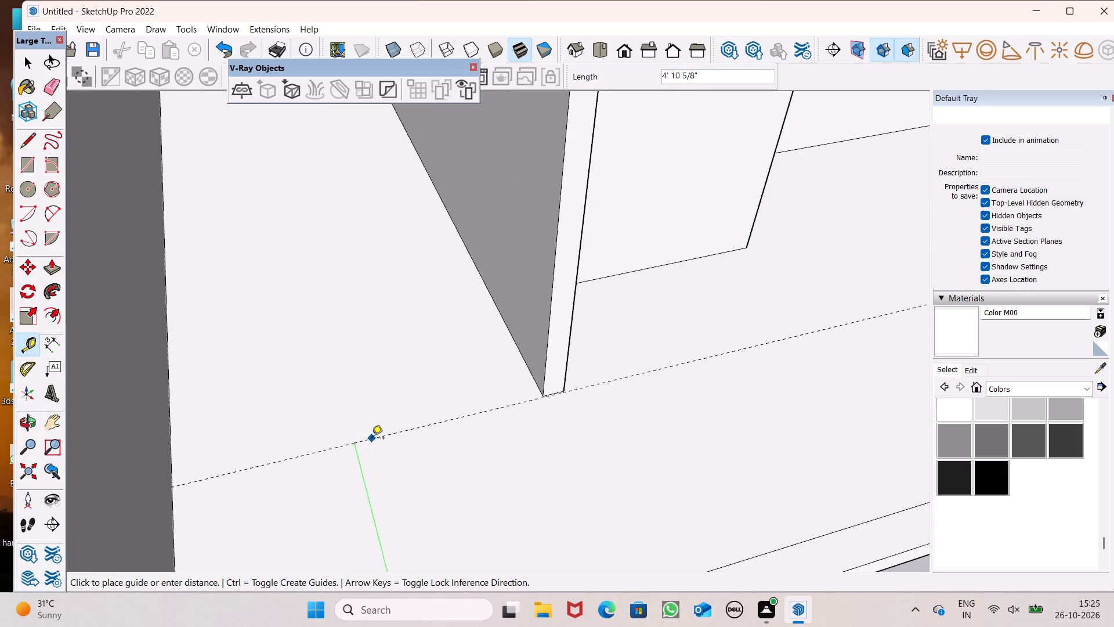
click(370, 438)
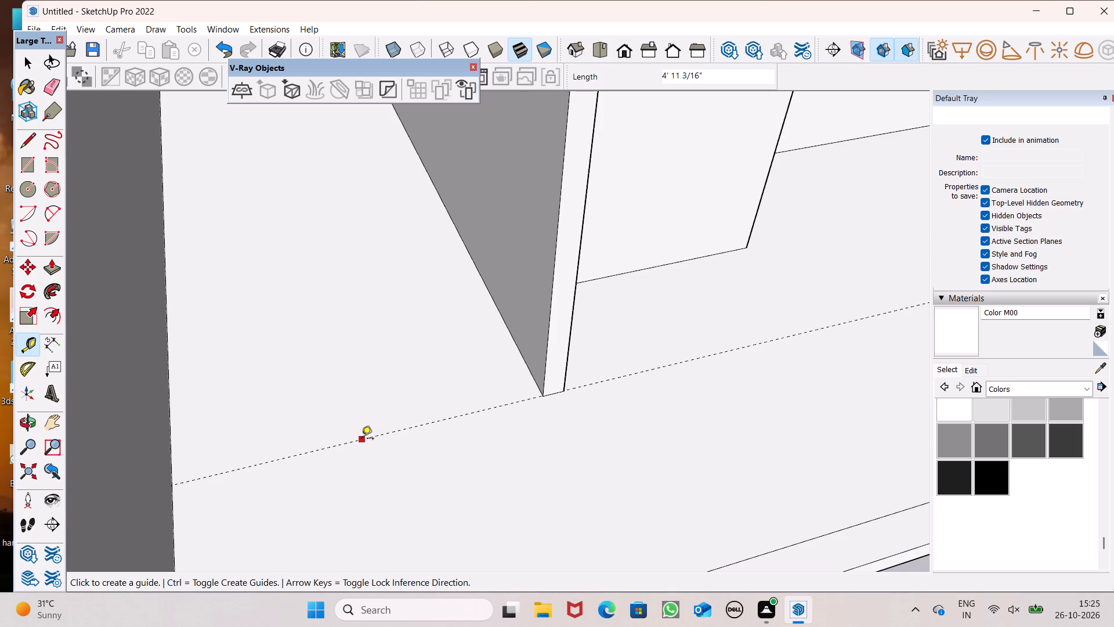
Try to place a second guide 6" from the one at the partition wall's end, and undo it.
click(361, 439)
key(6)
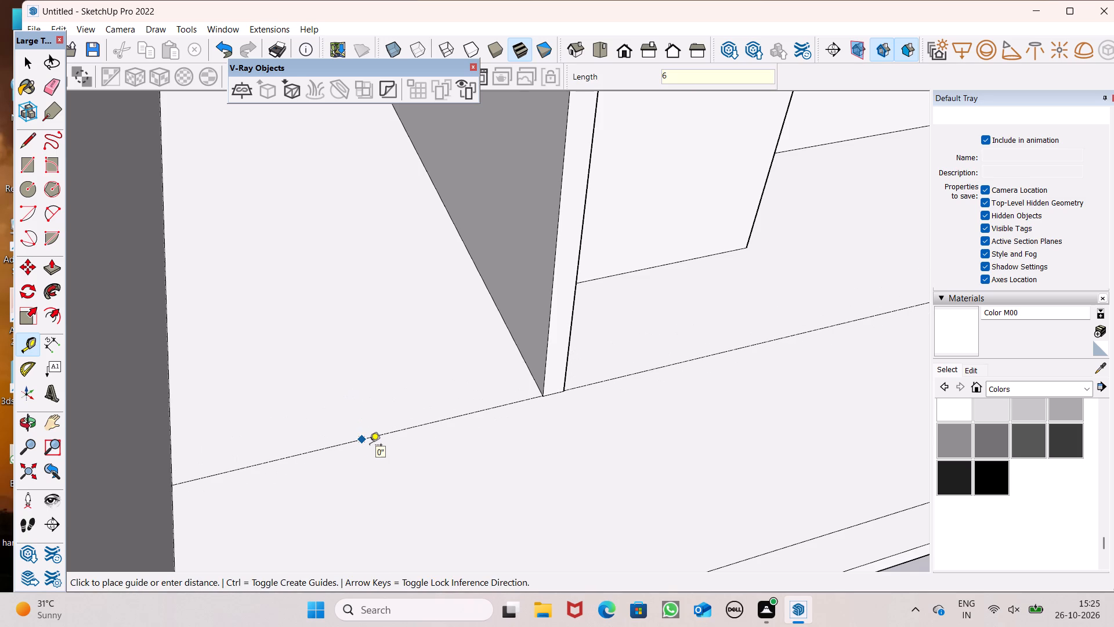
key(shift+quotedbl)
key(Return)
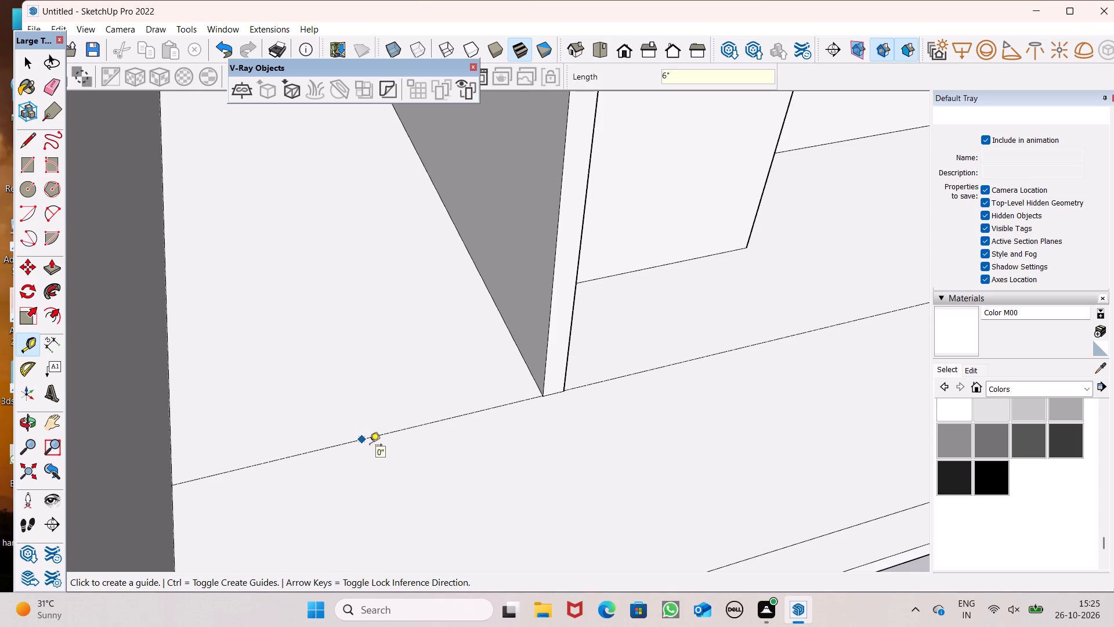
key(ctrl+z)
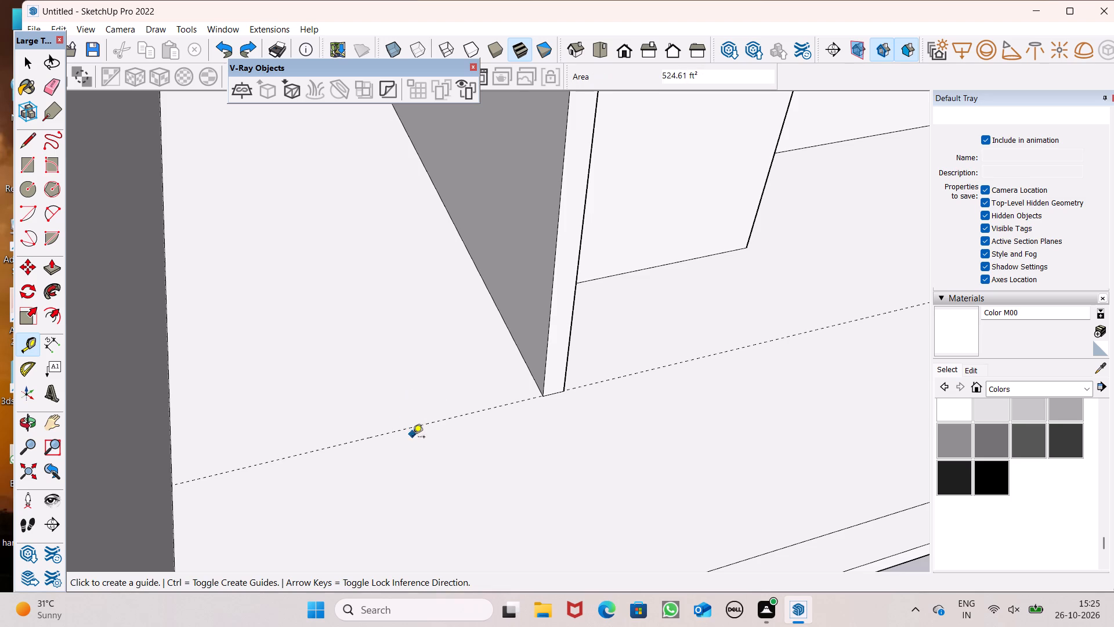
Place a parallel guide 6" inward from the guide at the partition wall's free end.
click(371, 440)
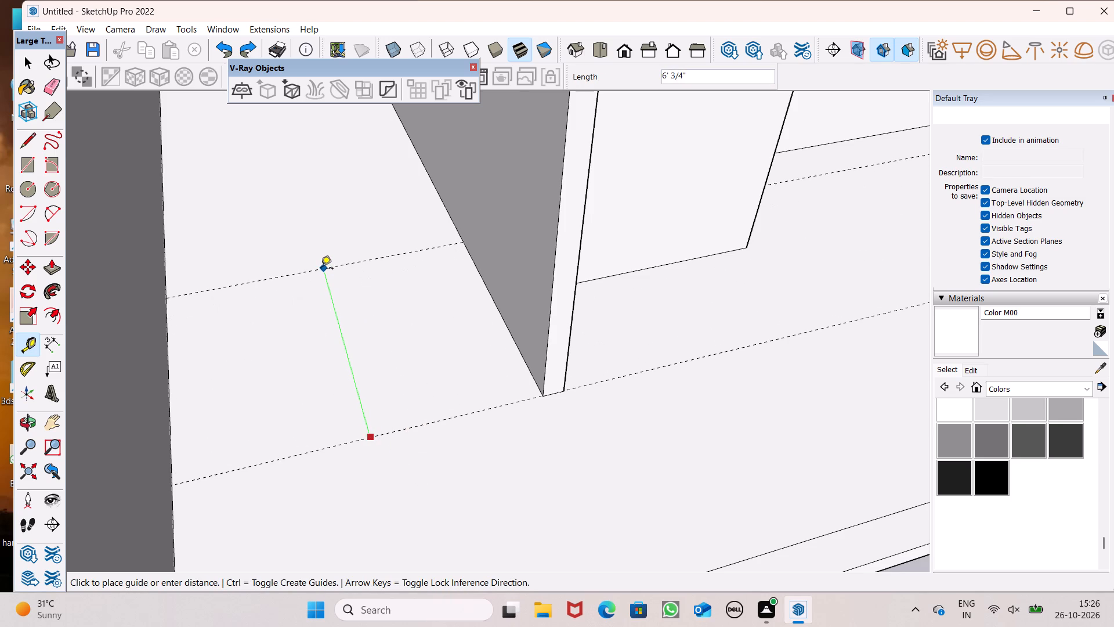
key(6)
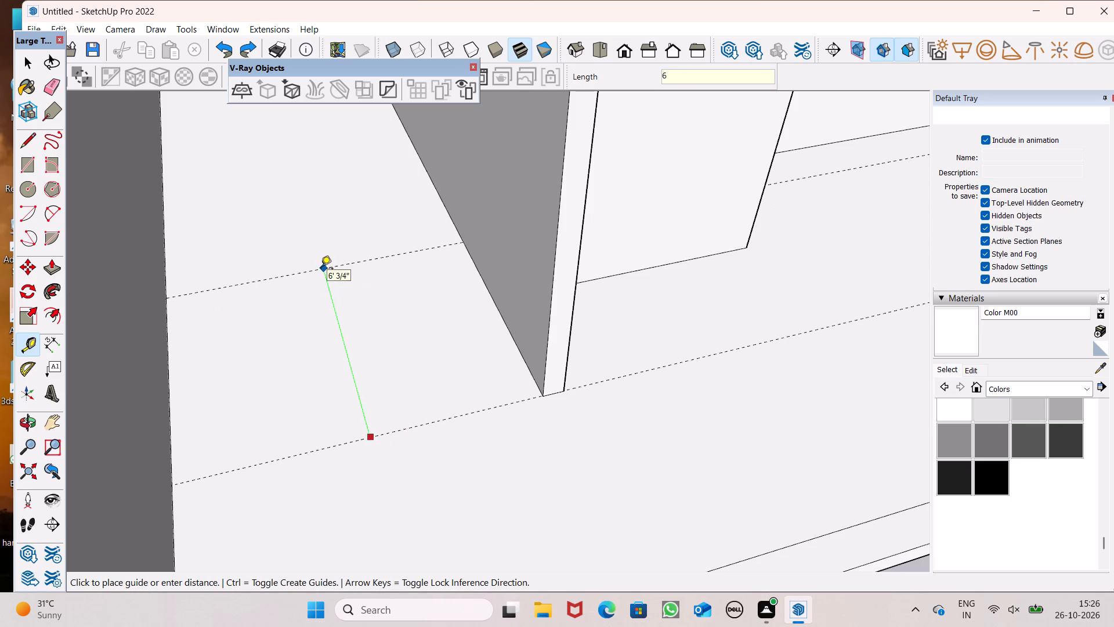
key(shift+quotedbl)
key(Return)
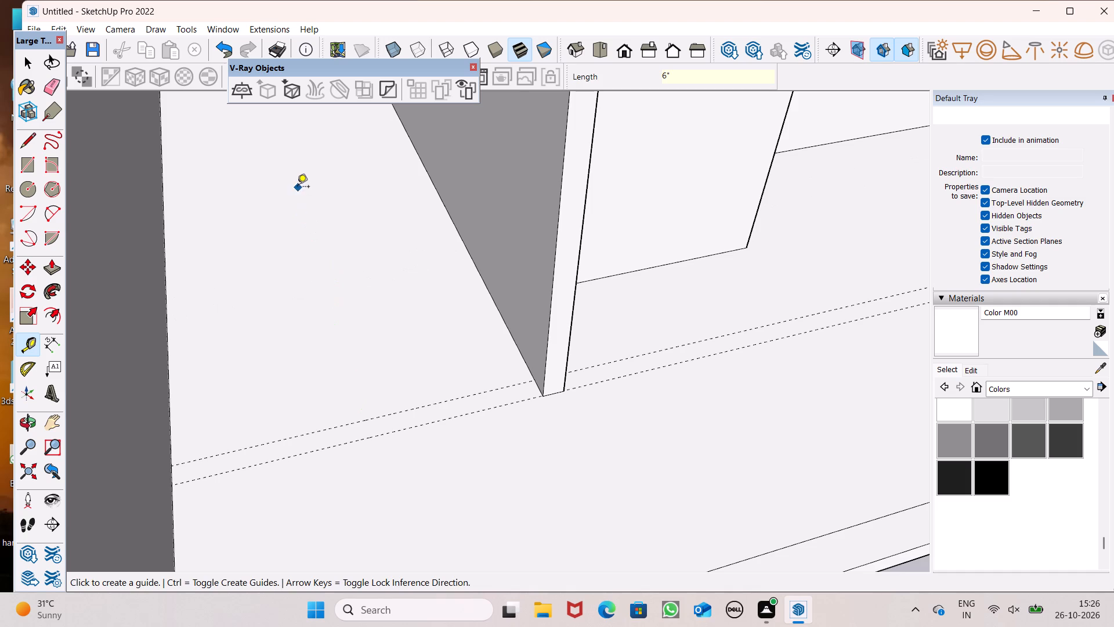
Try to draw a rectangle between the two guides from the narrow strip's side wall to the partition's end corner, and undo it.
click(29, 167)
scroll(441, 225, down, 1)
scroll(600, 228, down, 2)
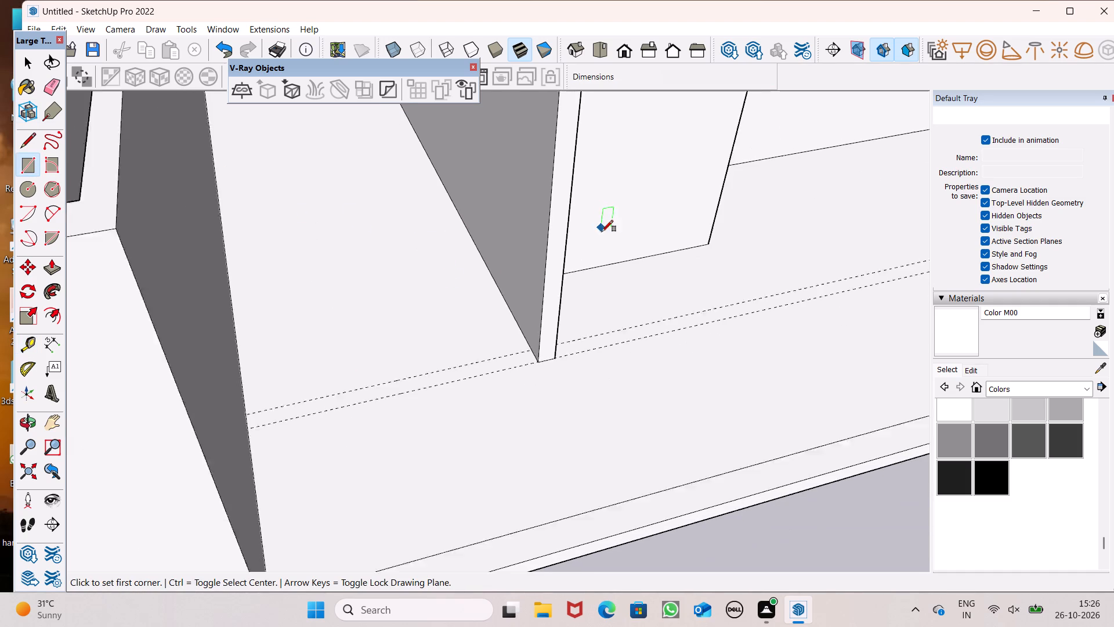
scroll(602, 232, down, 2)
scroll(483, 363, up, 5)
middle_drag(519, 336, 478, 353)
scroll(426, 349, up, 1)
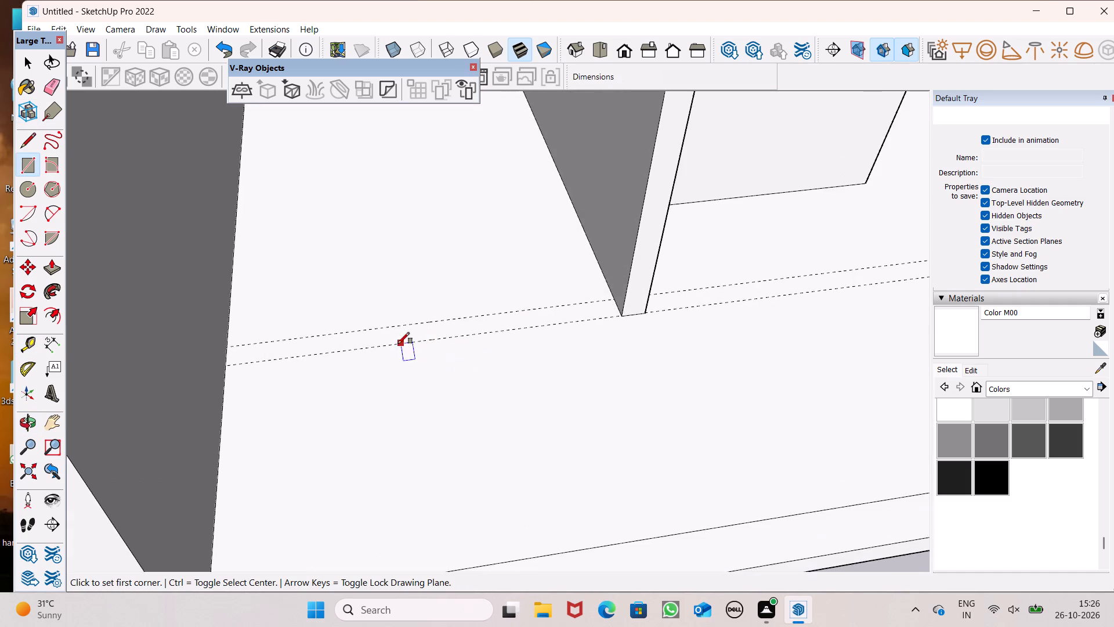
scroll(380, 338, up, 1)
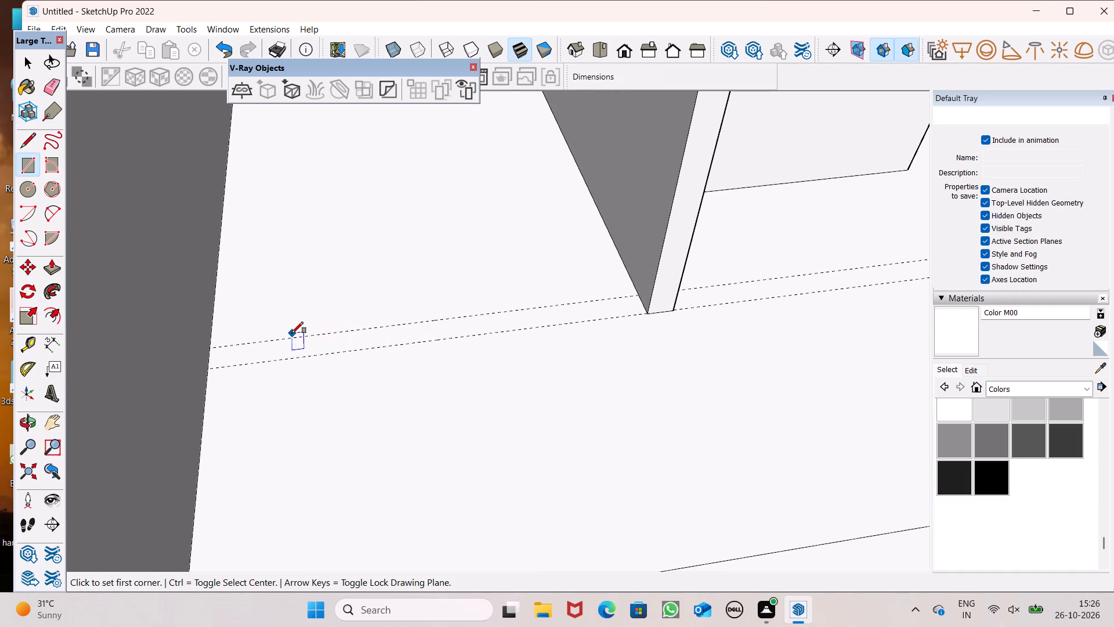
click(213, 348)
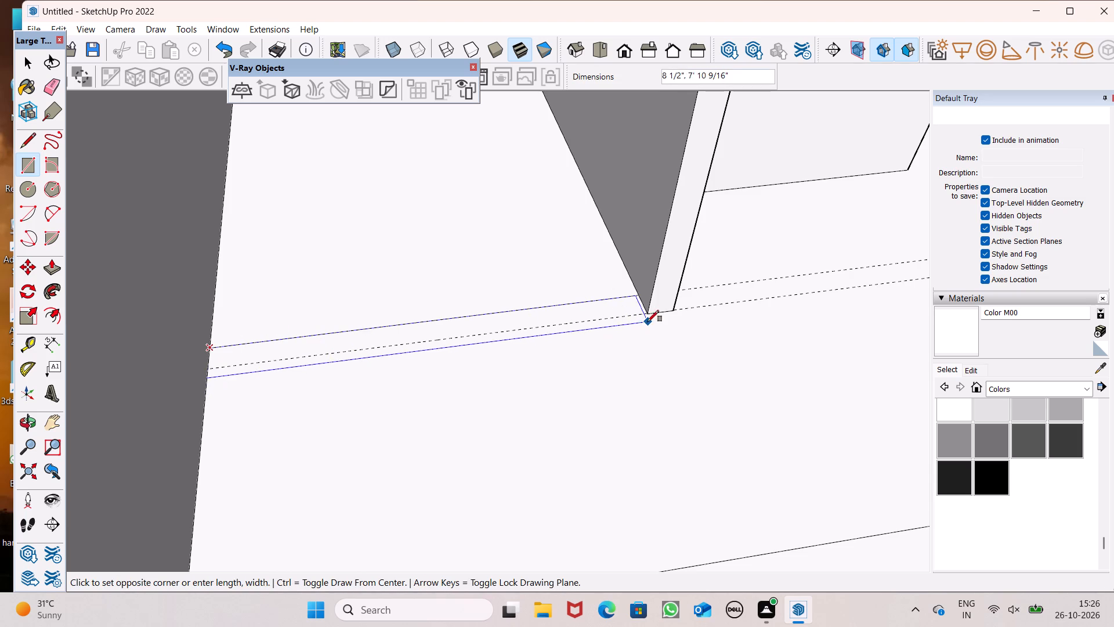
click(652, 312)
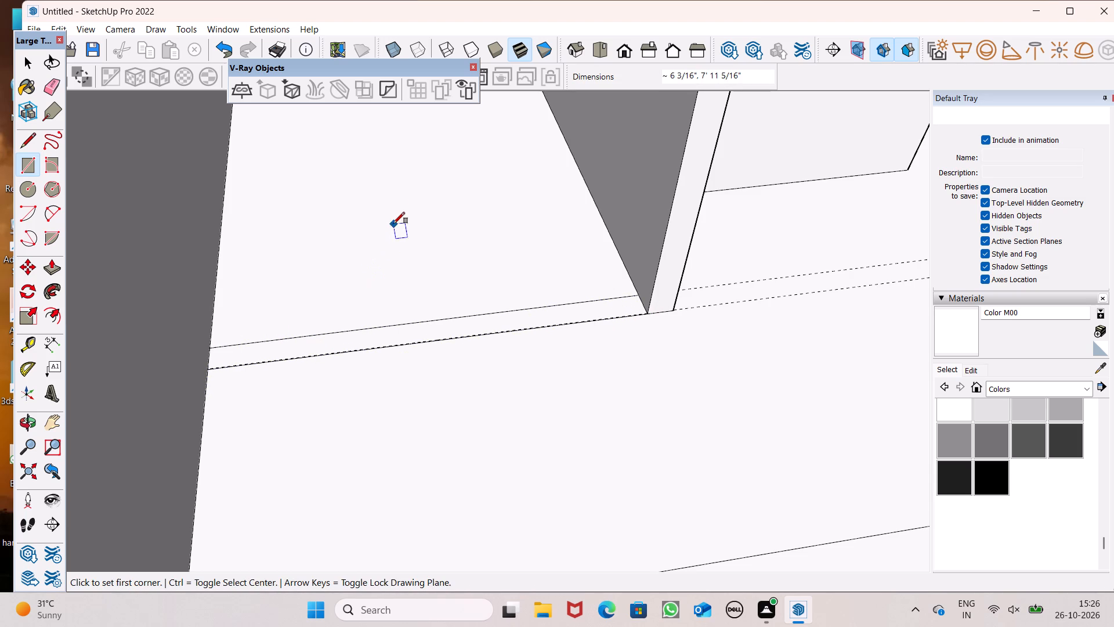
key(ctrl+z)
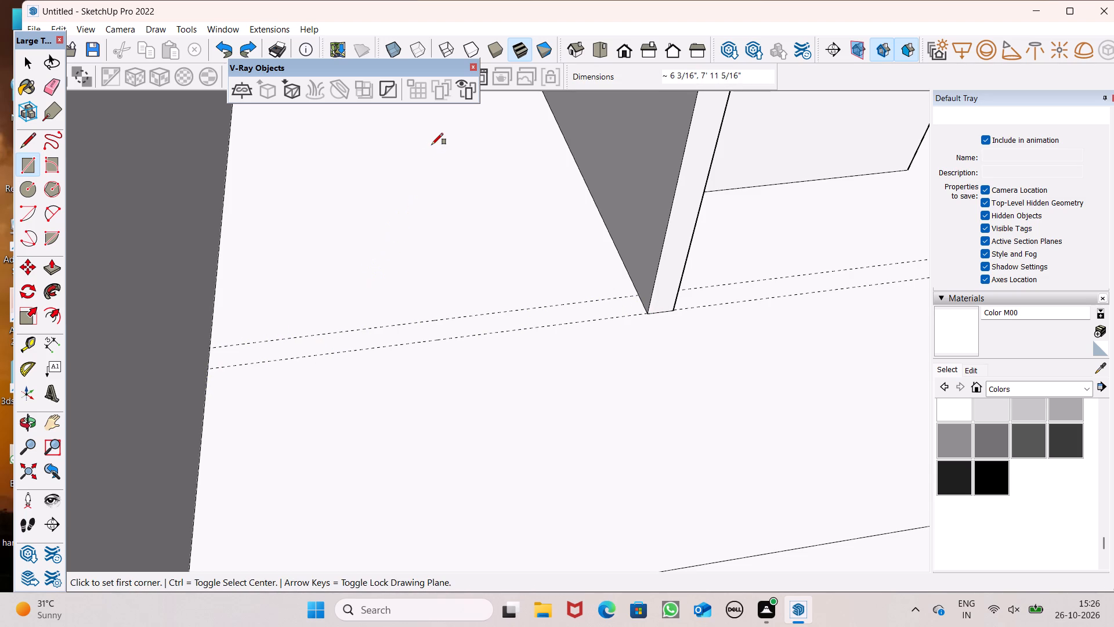
Draw a 6" by about 7' 11" rectangle between the two guides, spanning from the narrow strip's side wall to the partition wall.
scroll(236, 354, up, 3)
click(205, 346)
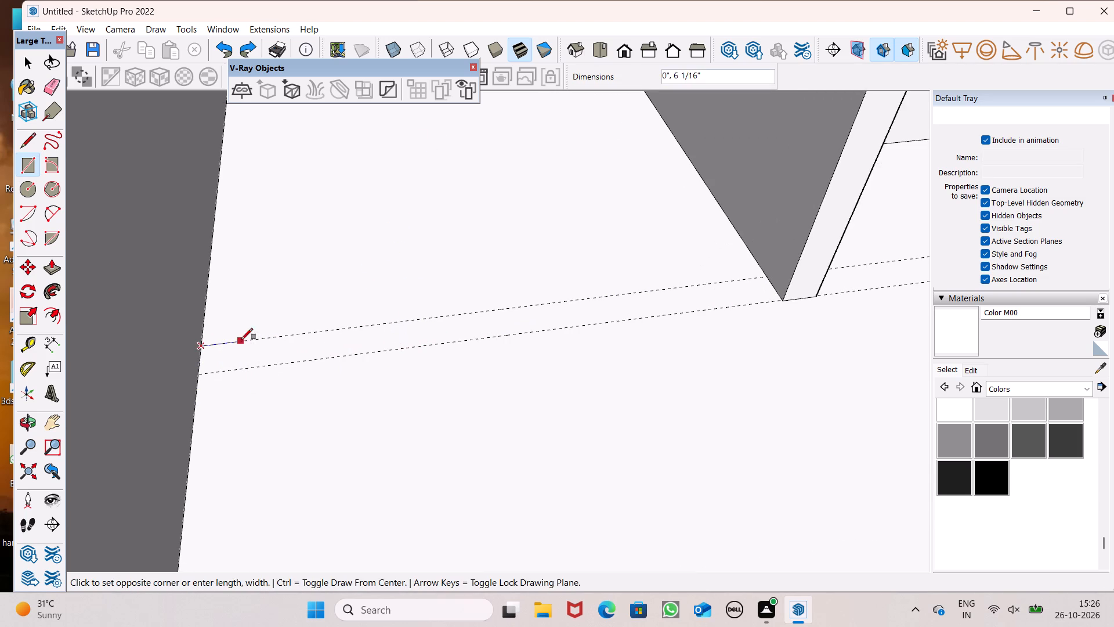
scroll(254, 341, down, 4)
middle_drag(371, 342, 383, 392)
scroll(569, 329, up, 7)
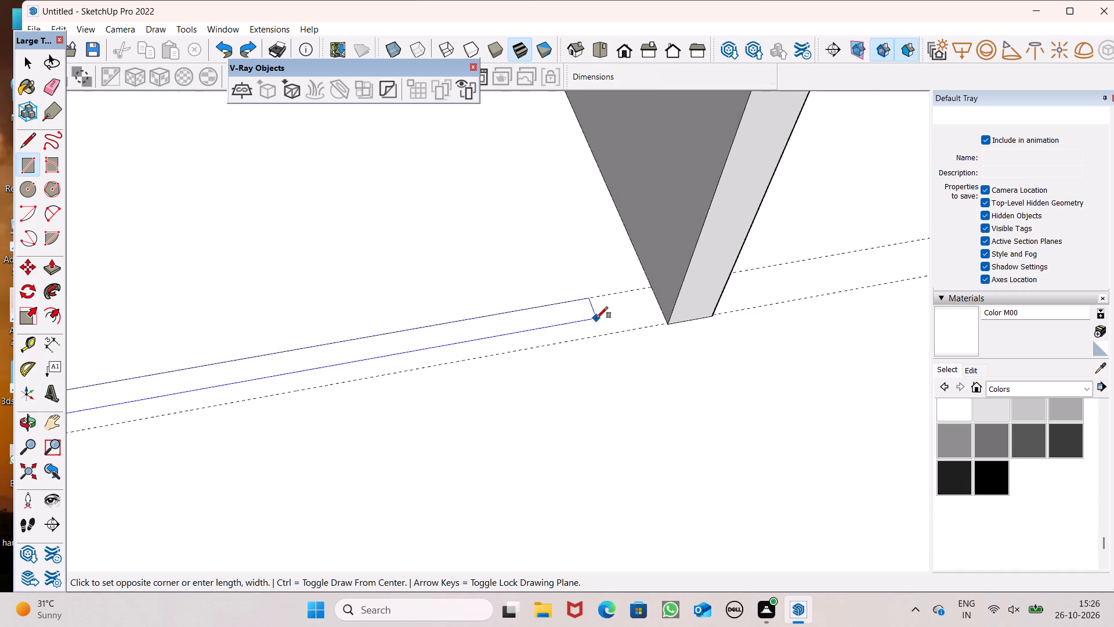
scroll(650, 327, up, 7)
scroll(706, 315, up, 14)
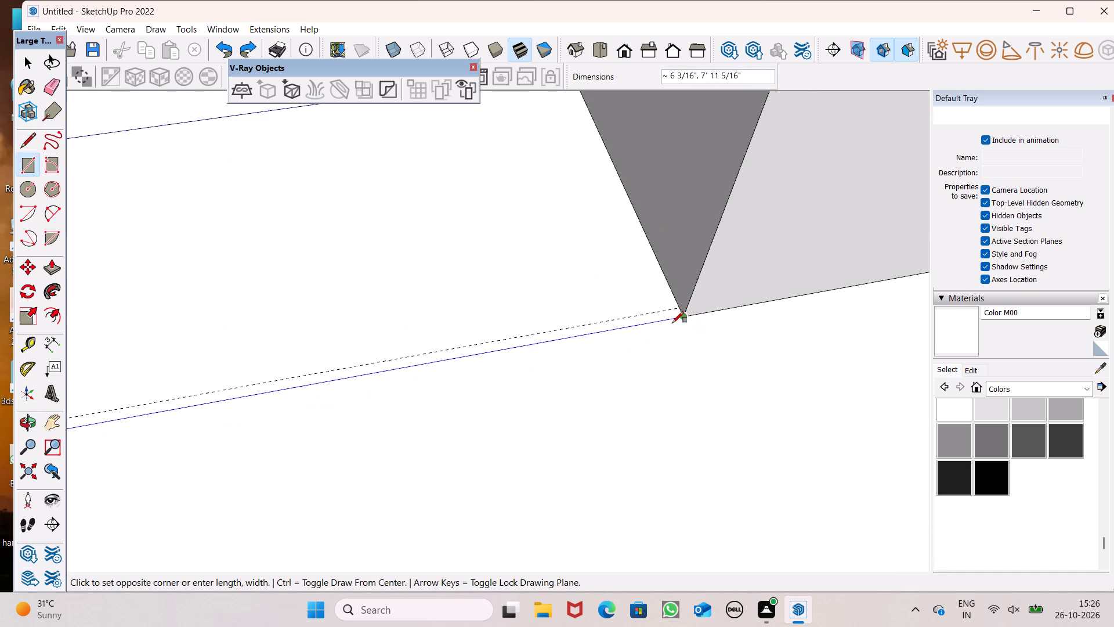
drag(679, 305, 667, 297)
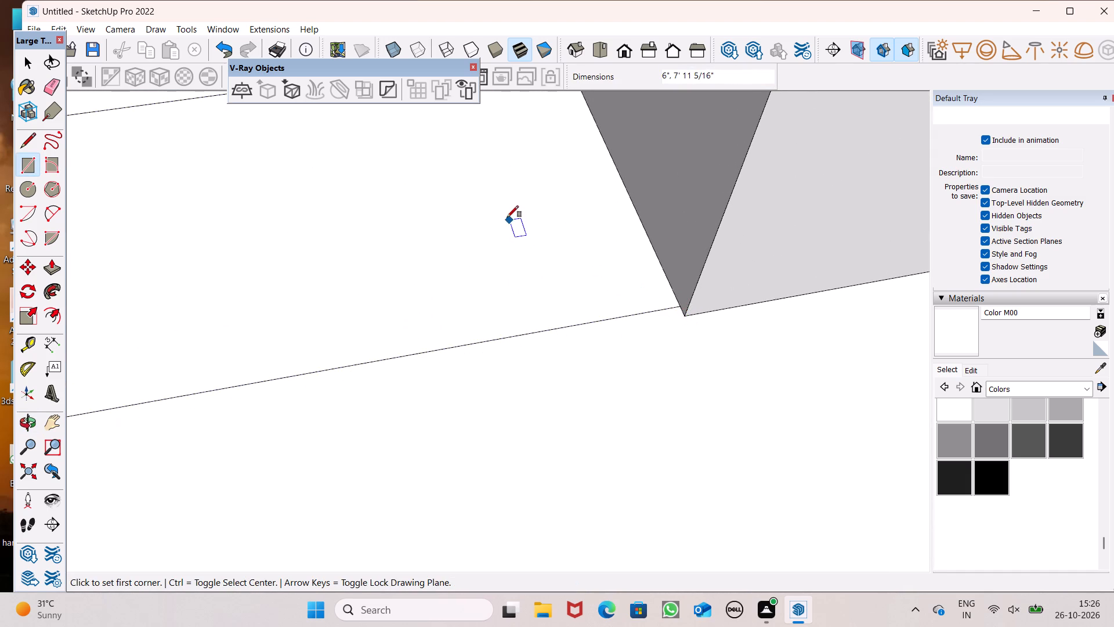
Erase the two parallel guides crossing the front floor beside the new rectangle.
scroll(507, 217, down, 6)
scroll(392, 201, down, 9)
middle_drag(383, 218, 359, 131)
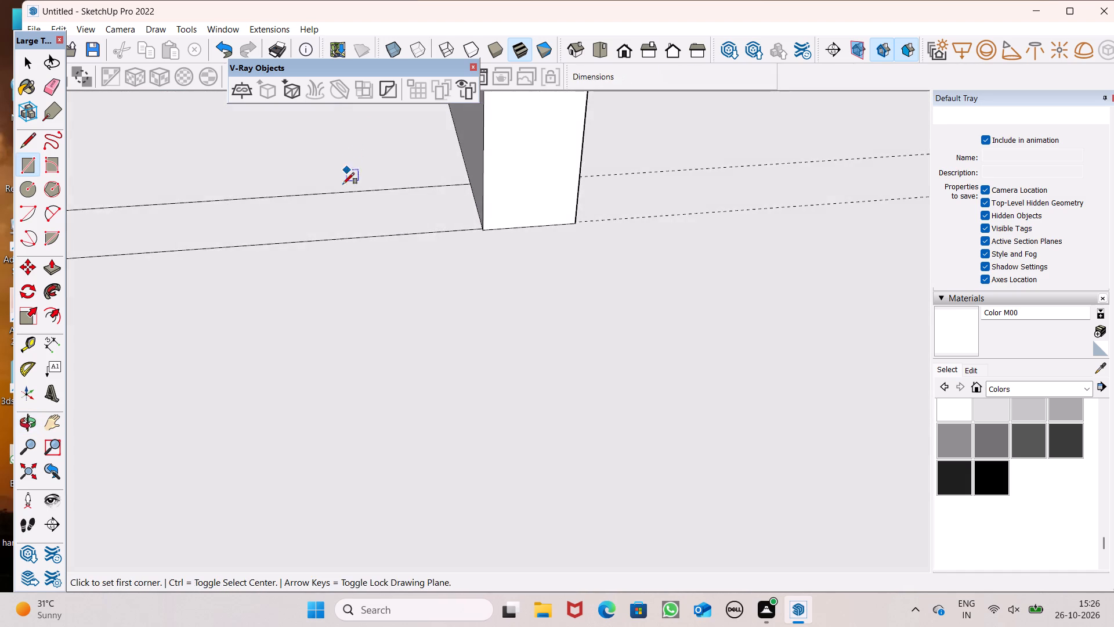
scroll(343, 184, down, 11)
middle_drag(411, 238, 385, 247)
scroll(425, 293, down, 9)
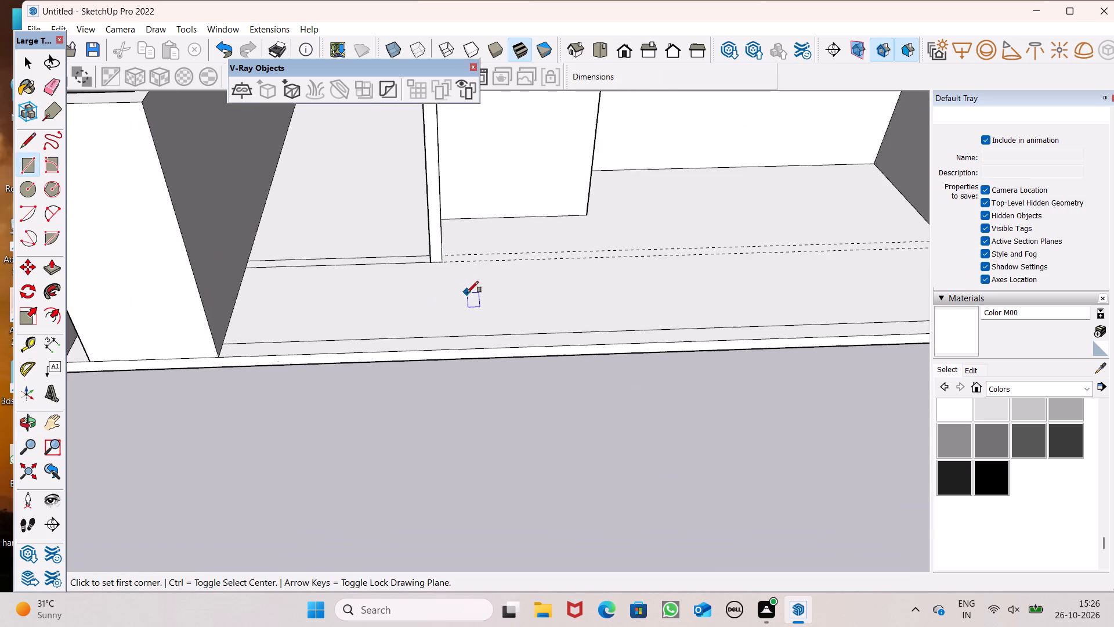
scroll(467, 293, down, 4)
scroll(467, 293, up, 1)
scroll(462, 295, down, 6)
click(47, 93)
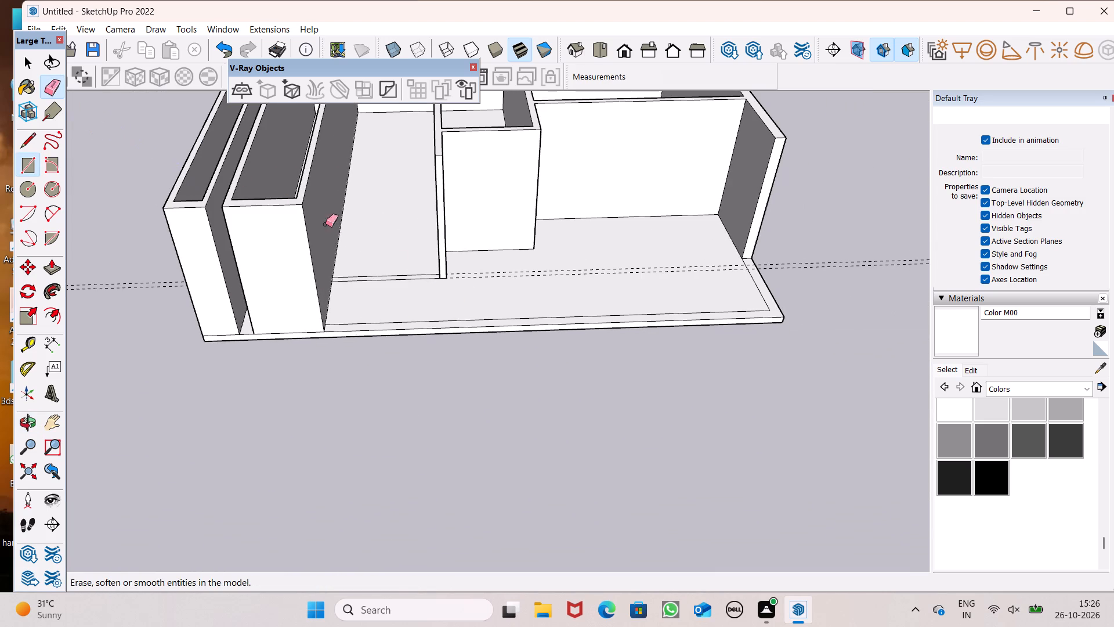
drag(520, 275, 520, 268)
Push/Pull the new 6" strip between the narrow strip's wall and the partition up 10' to form a wall level with the others.
scroll(627, 314, down, 9)
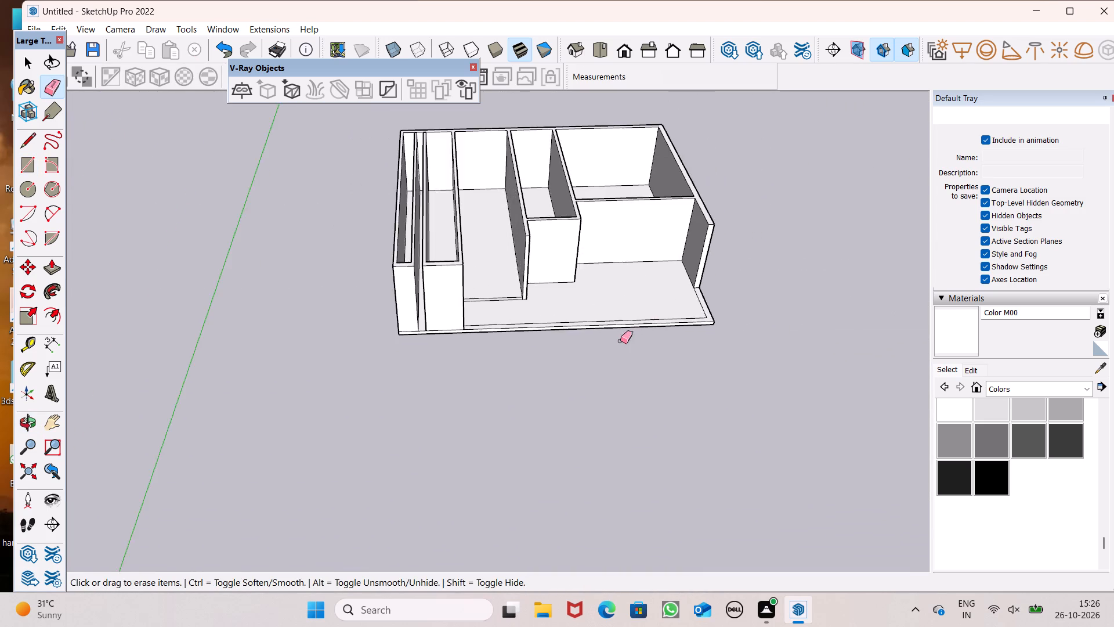
scroll(620, 341, down, 4)
middle_drag(588, 346, 547, 384)
scroll(536, 316, up, 8)
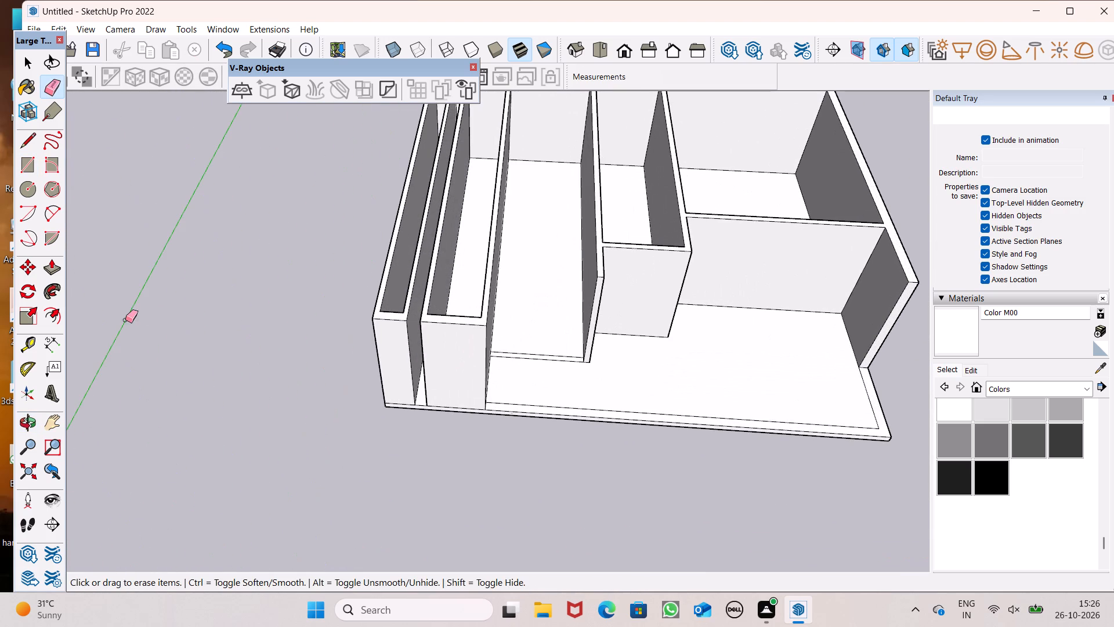
click(44, 266)
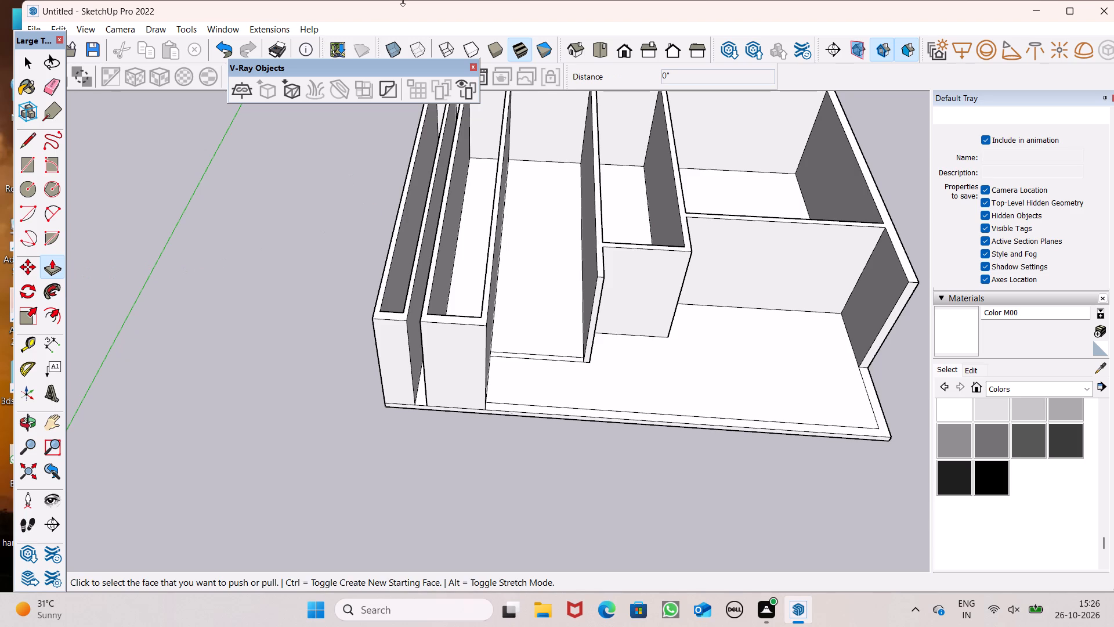
scroll(591, 330, up, 6)
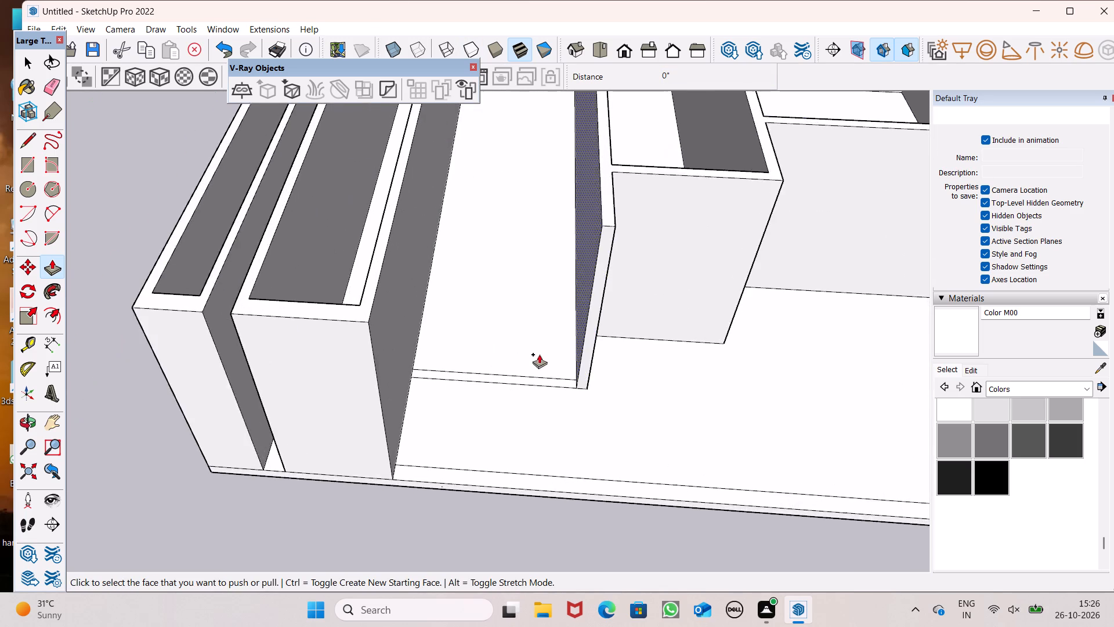
scroll(540, 358, down, 5)
middle_drag(552, 348, 568, 412)
scroll(568, 412, up, 7)
drag(542, 369, 558, 346)
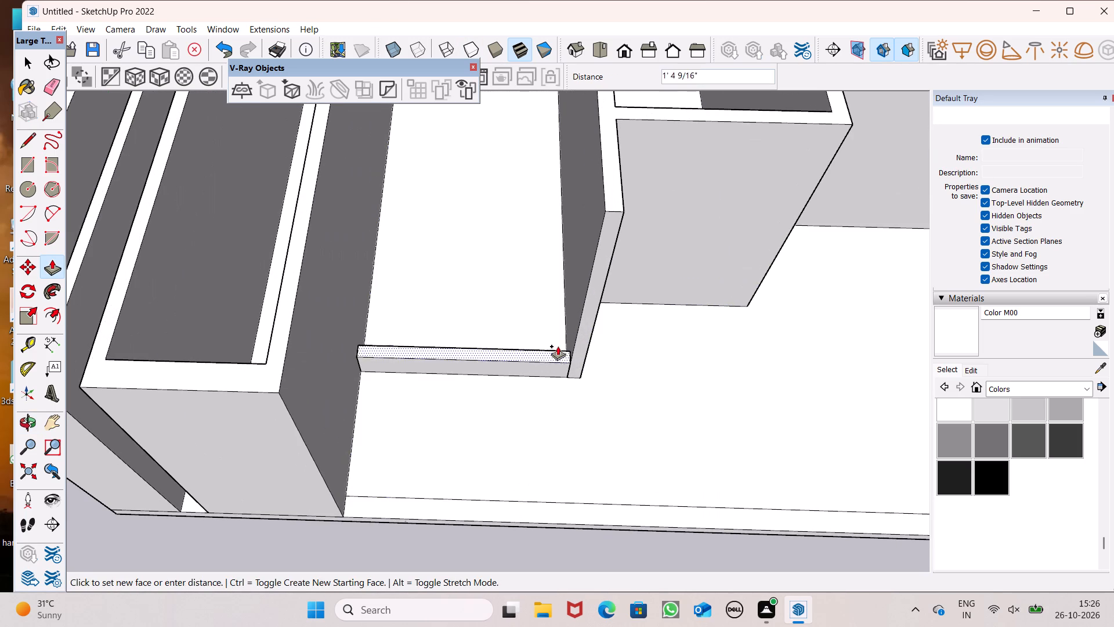
drag(558, 346, 610, 207)
scroll(496, 213, down, 11)
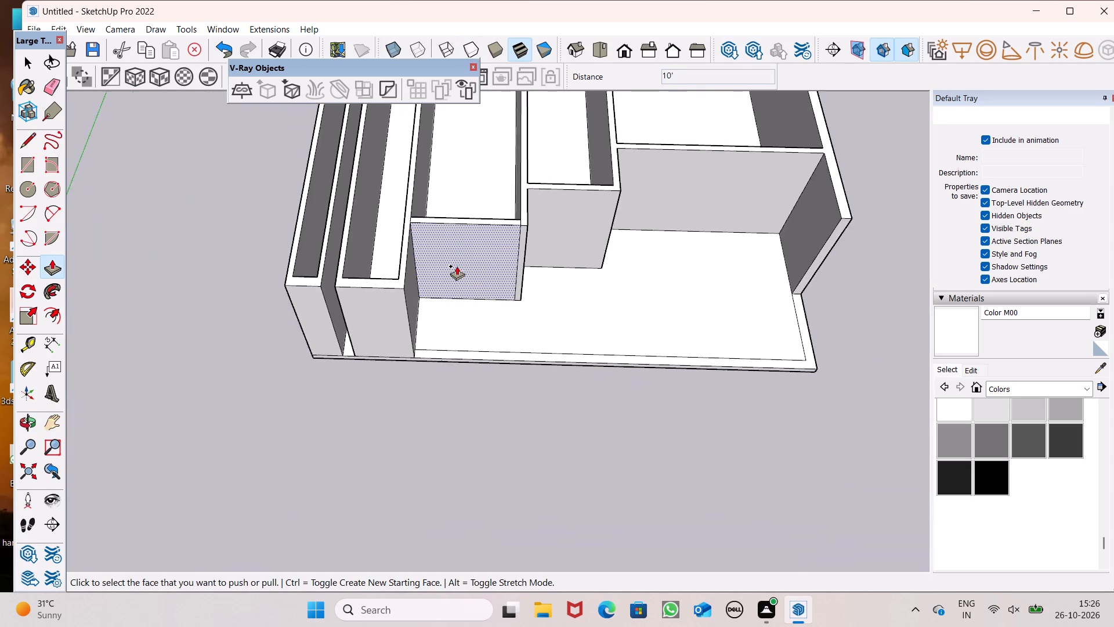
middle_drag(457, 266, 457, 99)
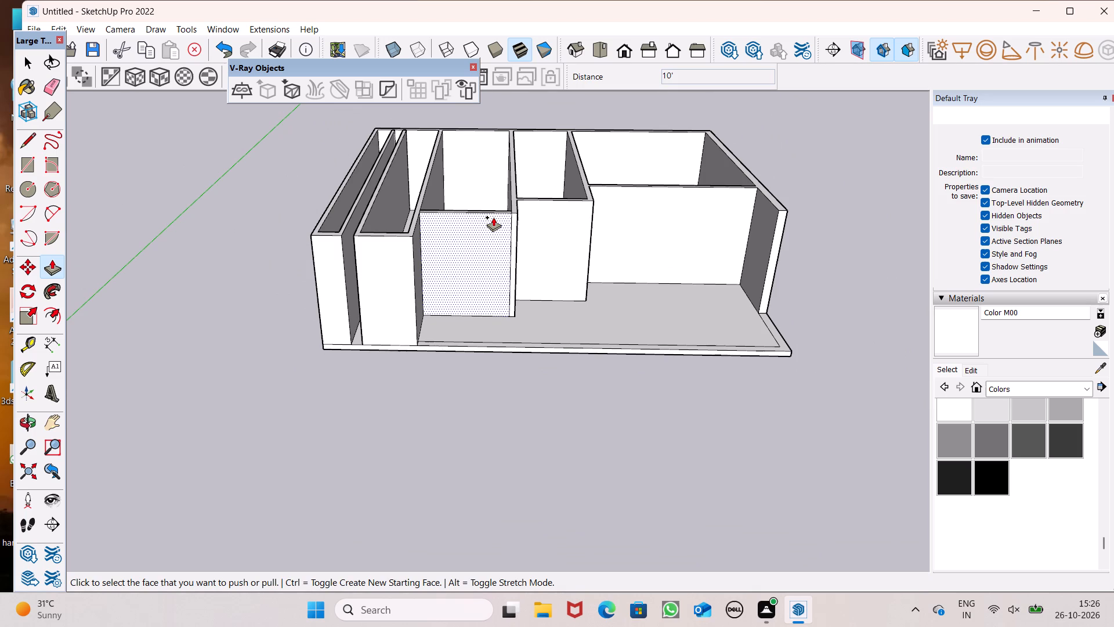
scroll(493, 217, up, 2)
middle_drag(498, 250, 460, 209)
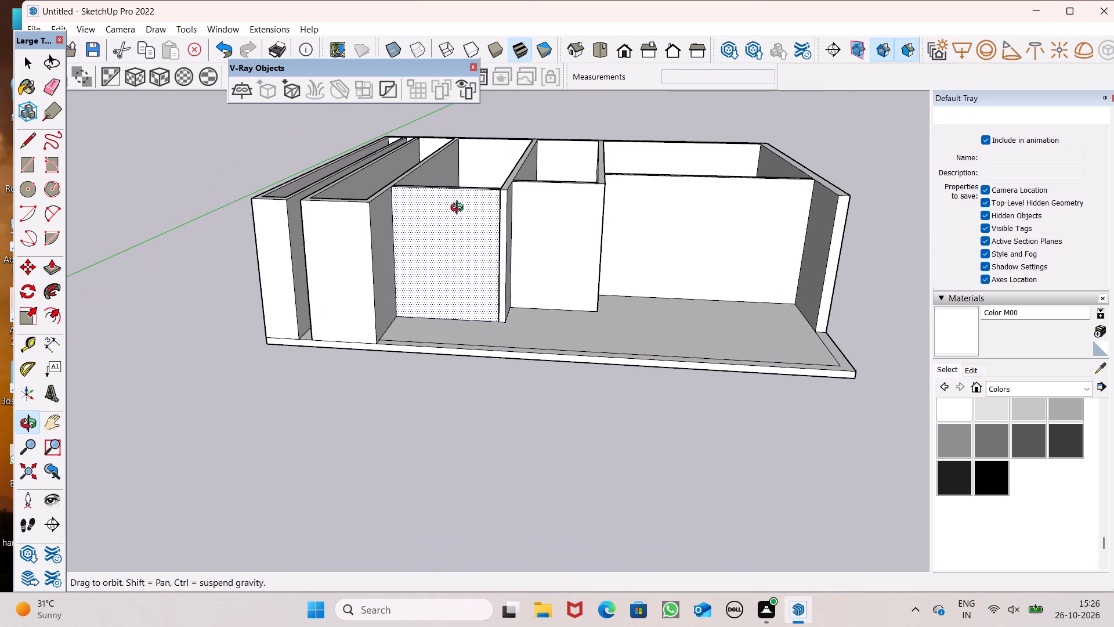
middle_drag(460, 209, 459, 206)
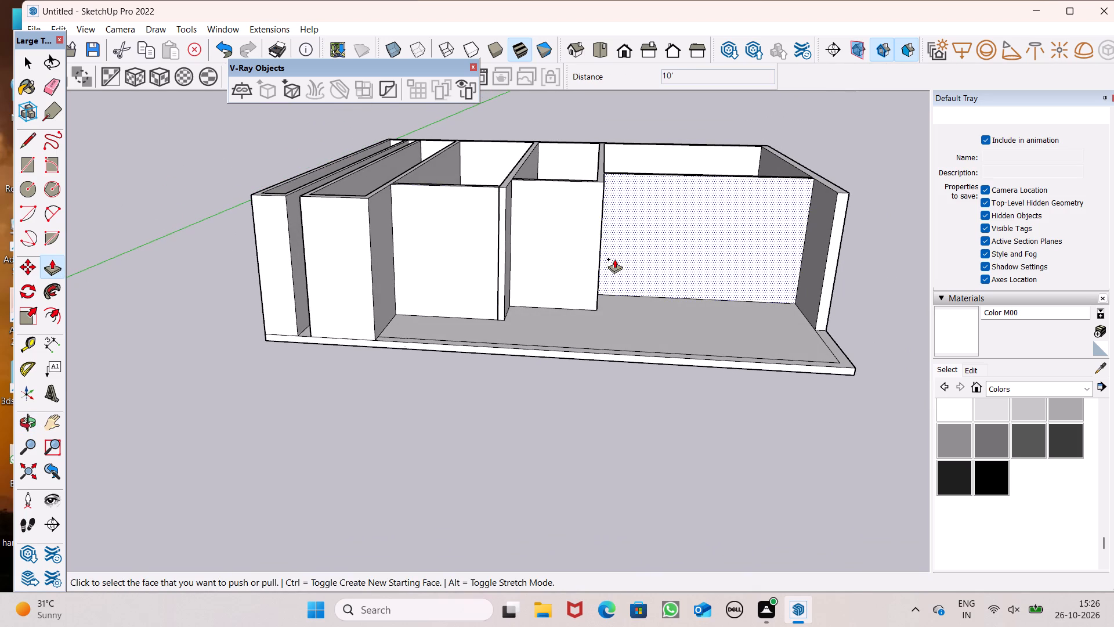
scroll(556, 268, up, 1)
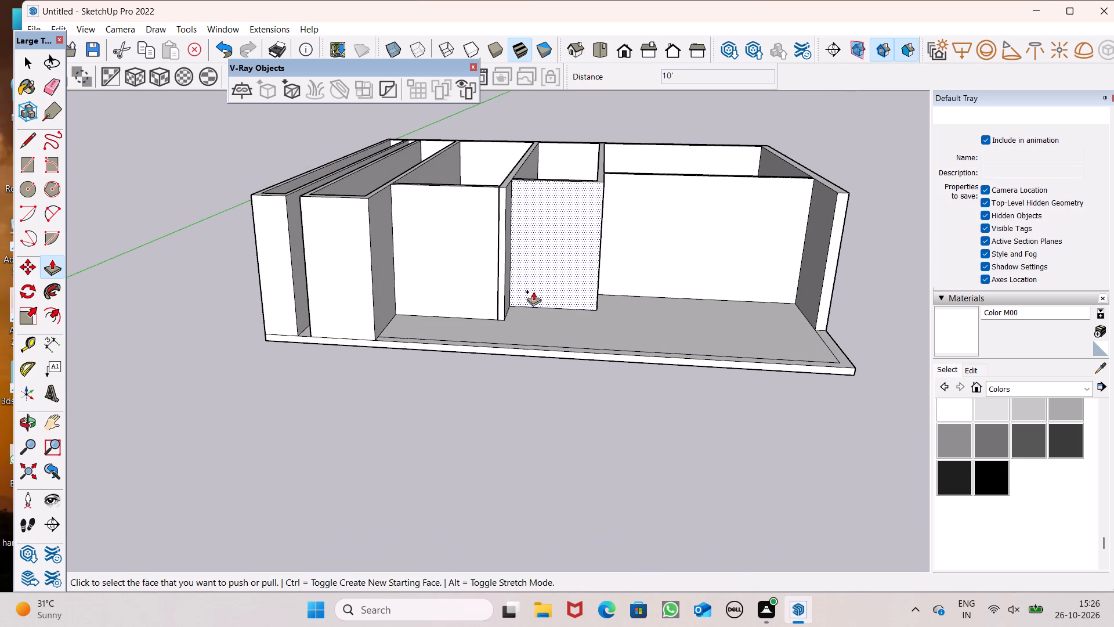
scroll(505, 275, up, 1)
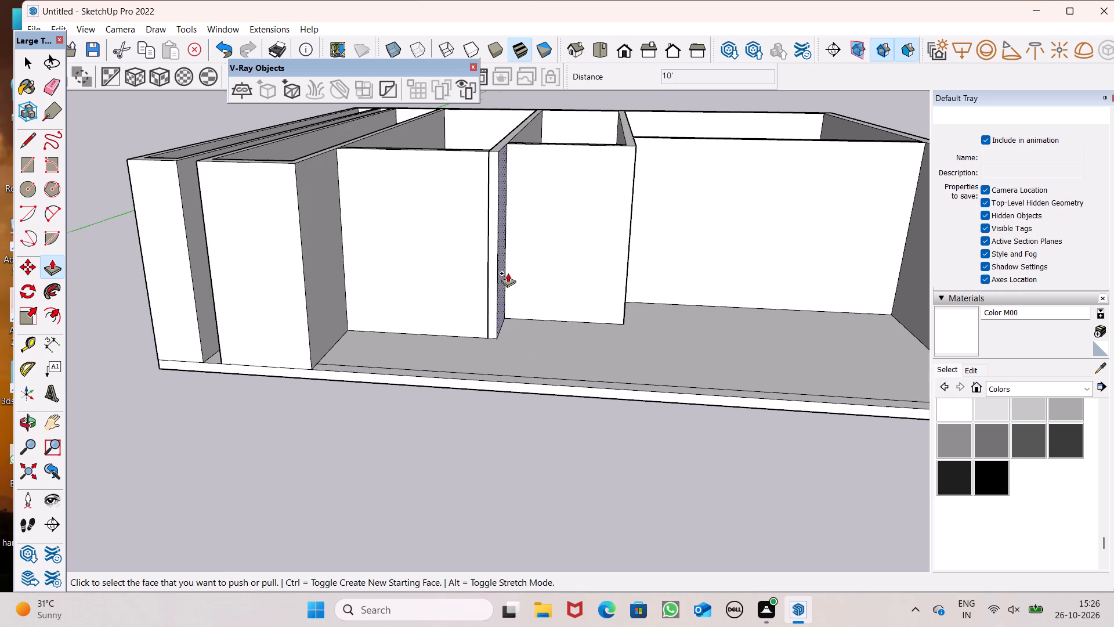
Push/Pull the side face of the projecting partition end, beside the new front wall, outward about 9".
scroll(508, 273, up, 2)
scroll(499, 286, down, 4)
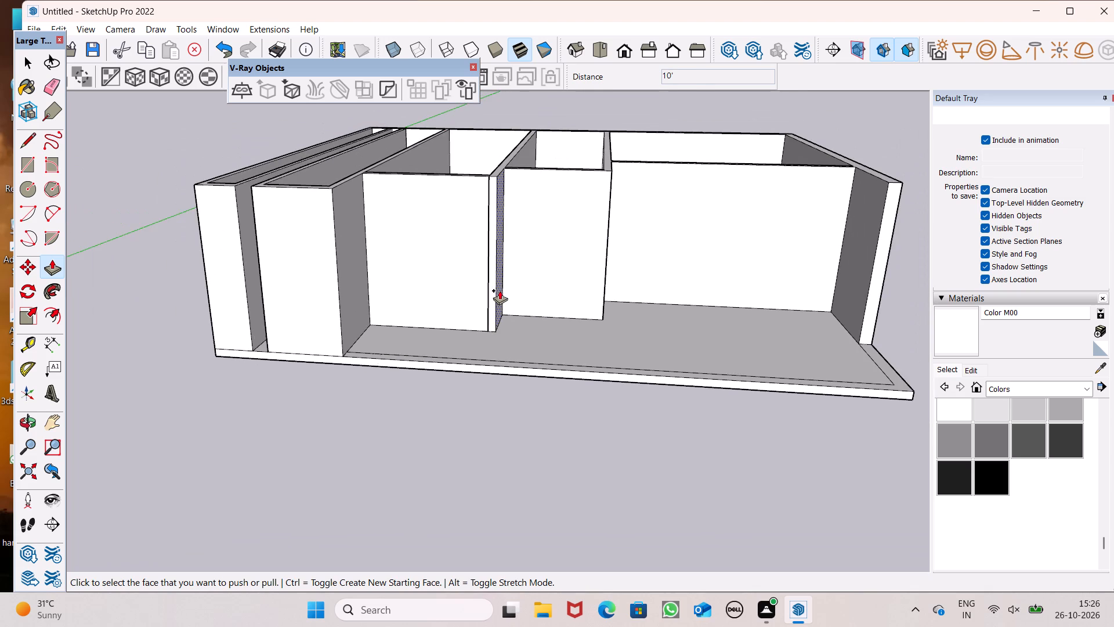
middle_drag(517, 293, 451, 320)
scroll(505, 313, up, 3)
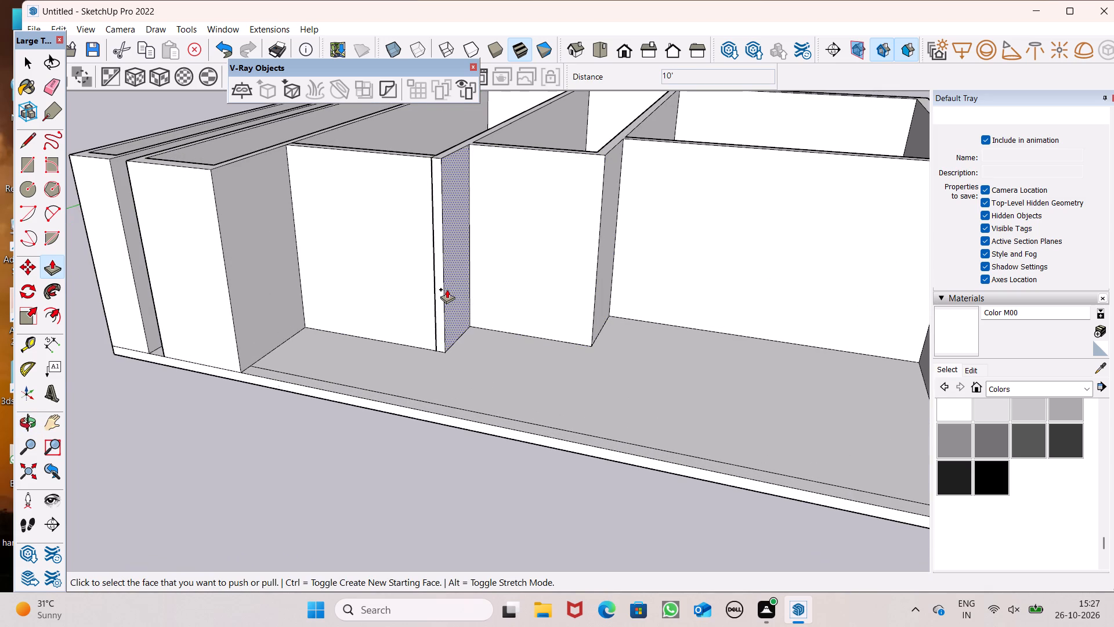
drag(451, 289, 458, 296)
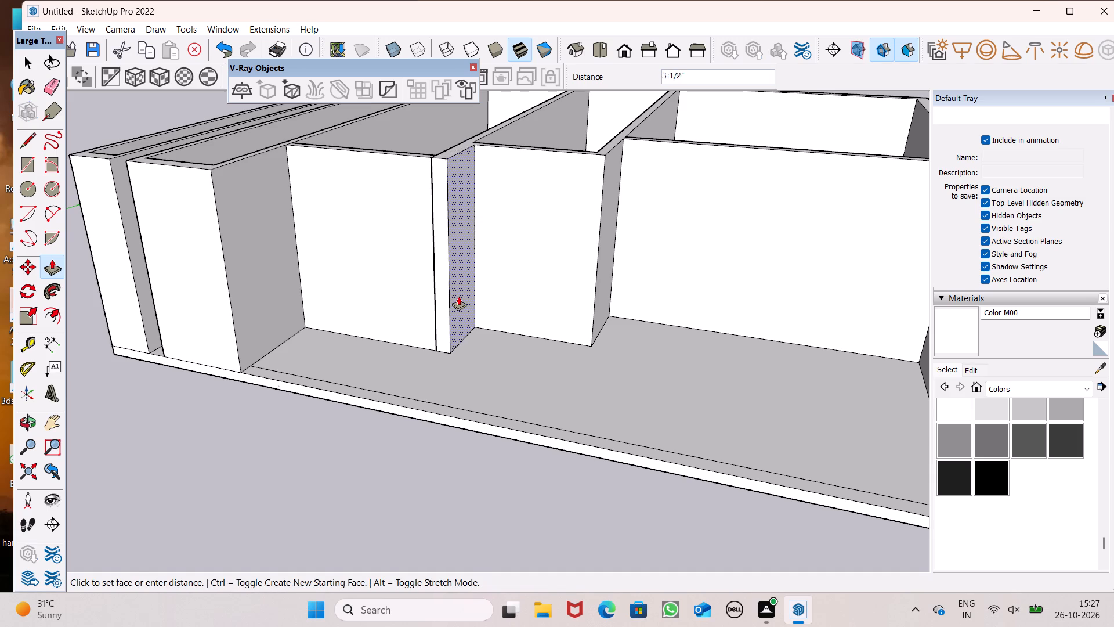
drag(458, 296, 464, 296)
Examine the thickened partition end, the front walls and the room layout from several angles.
scroll(503, 264, down, 3)
middle_drag(540, 268, 649, 196)
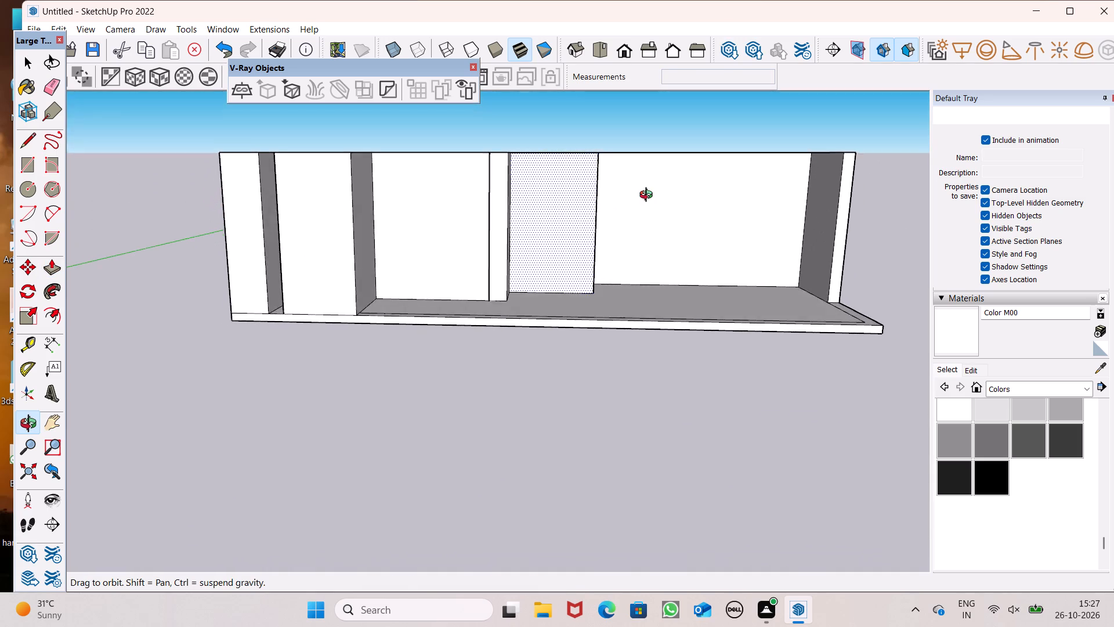
middle_drag(649, 196, 700, 184)
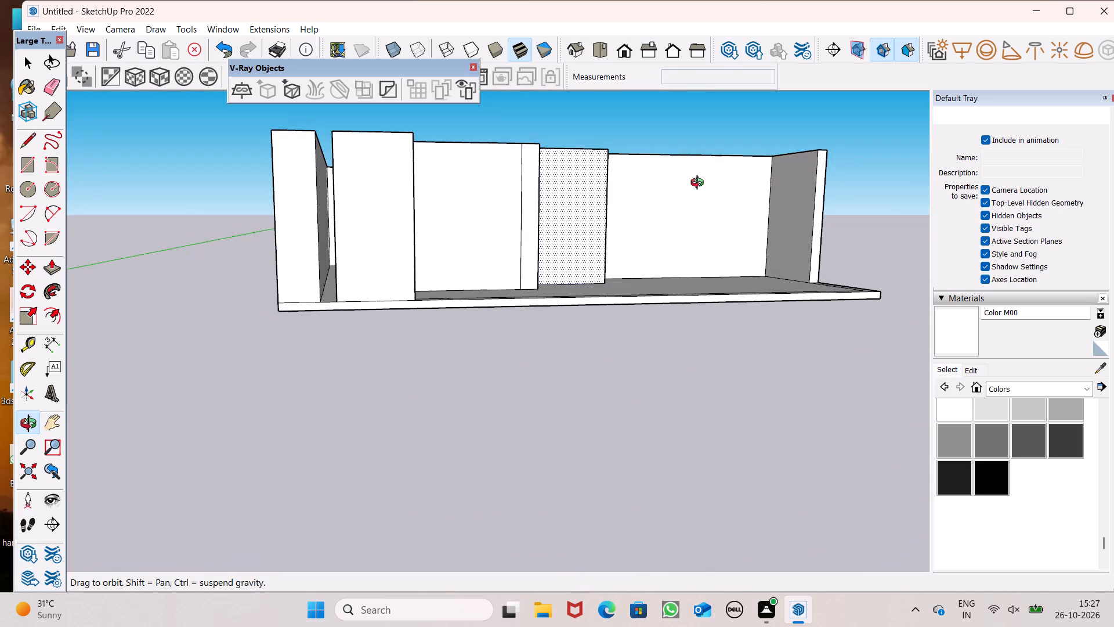
middle_drag(700, 184, 662, 207)
middle_drag(685, 208, 617, 230)
scroll(617, 230, up, 9)
middle_drag(605, 249, 569, 281)
scroll(550, 184, down, 9)
middle_drag(545, 235, 576, 163)
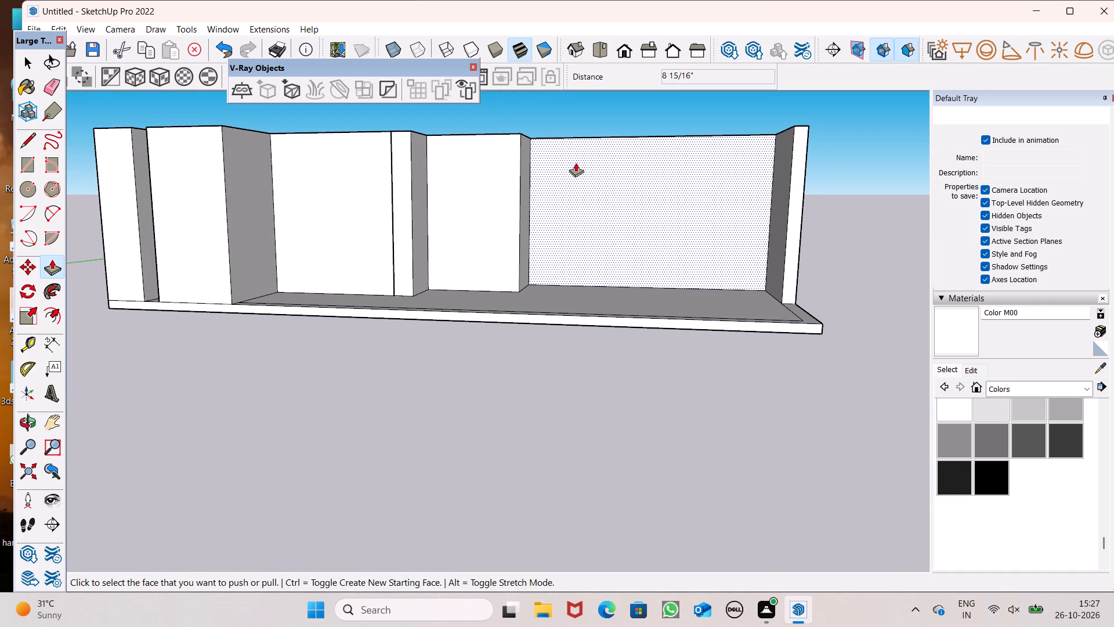
middle_drag(517, 212, 806, 320)
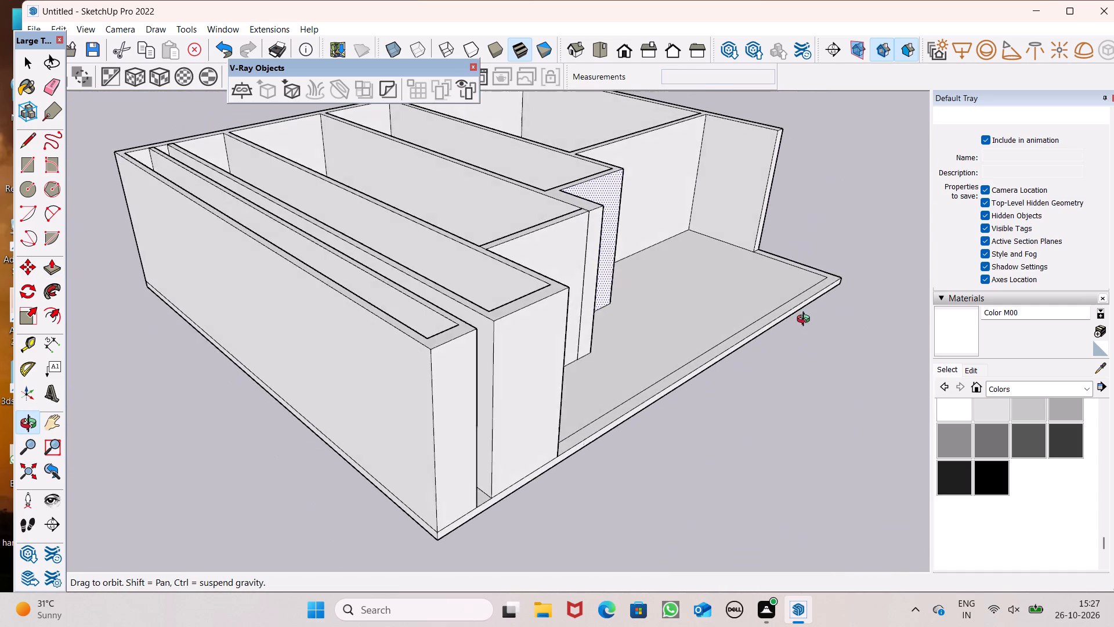
middle_drag(806, 320, 516, 236)
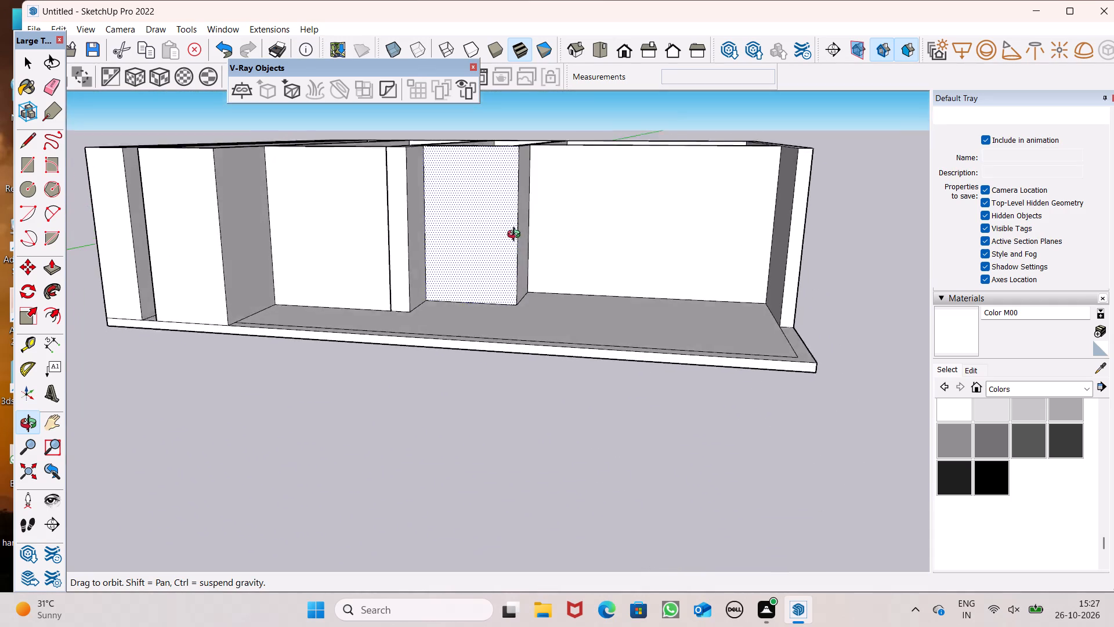
middle_drag(516, 236, 522, 233)
scroll(522, 233, up, 6)
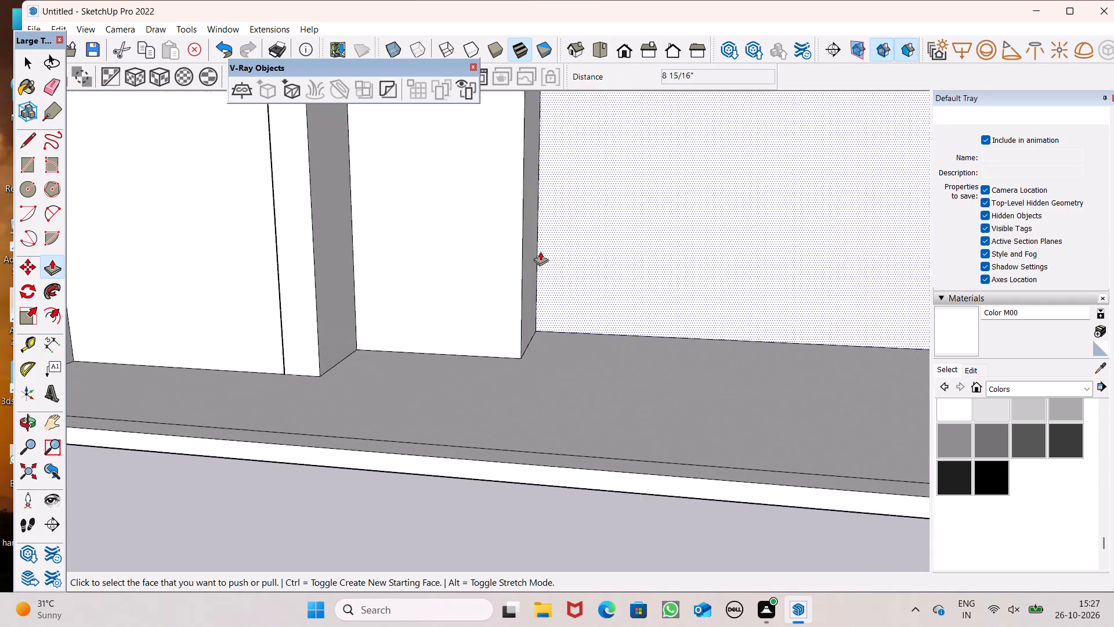
scroll(538, 257, down, 5)
middle_drag(536, 295, 510, 324)
scroll(529, 297, up, 3)
scroll(519, 281, down, 4)
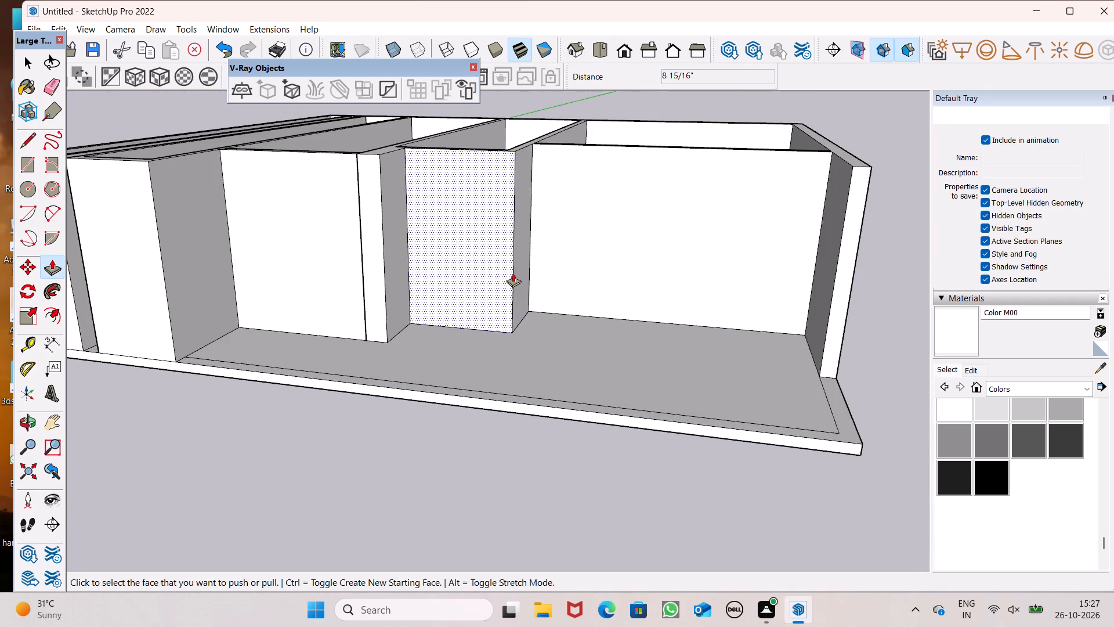
scroll(513, 273, down, 4)
middle_drag(516, 268, 678, 297)
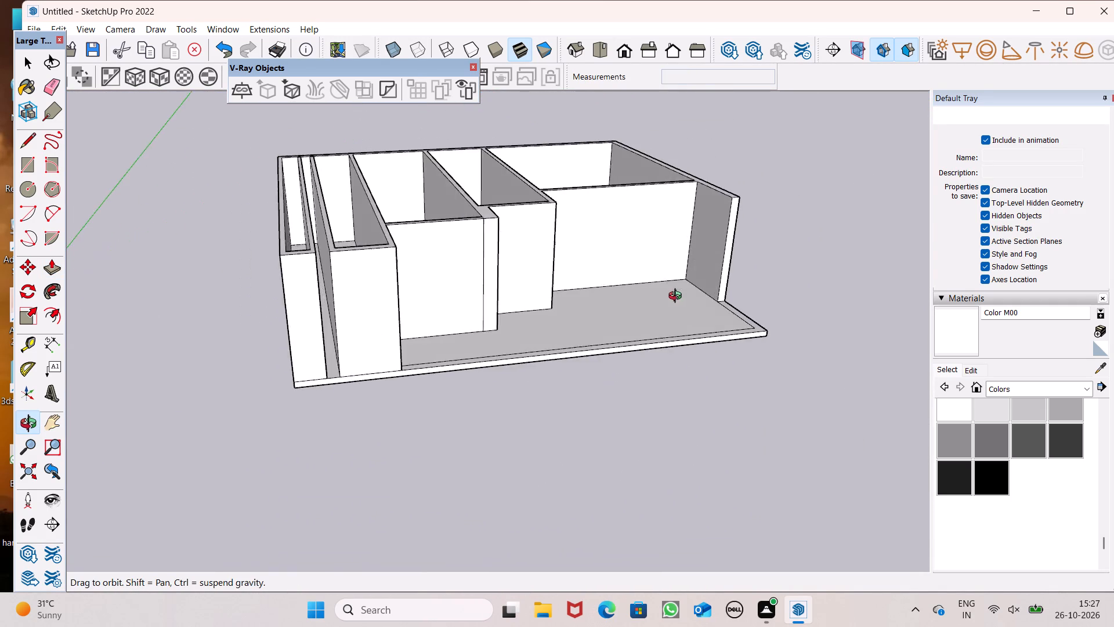
middle_drag(678, 297, 616, 304)
scroll(595, 251, down, 7)
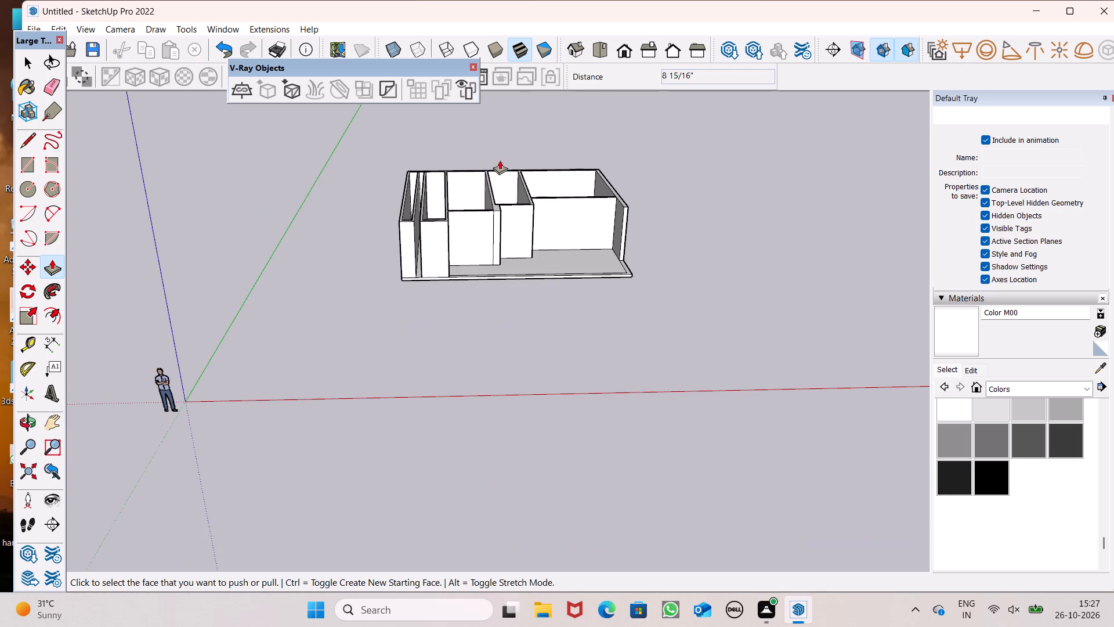
scroll(461, 147, down, 1)
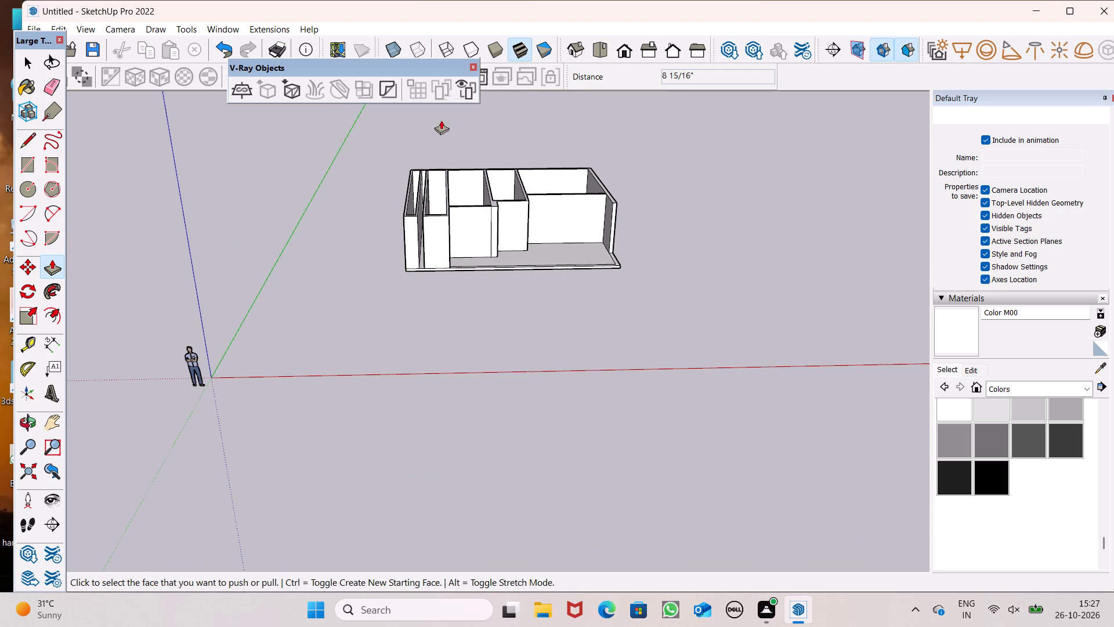
middle_drag(440, 183, 424, 322)
scroll(432, 221, up, 4)
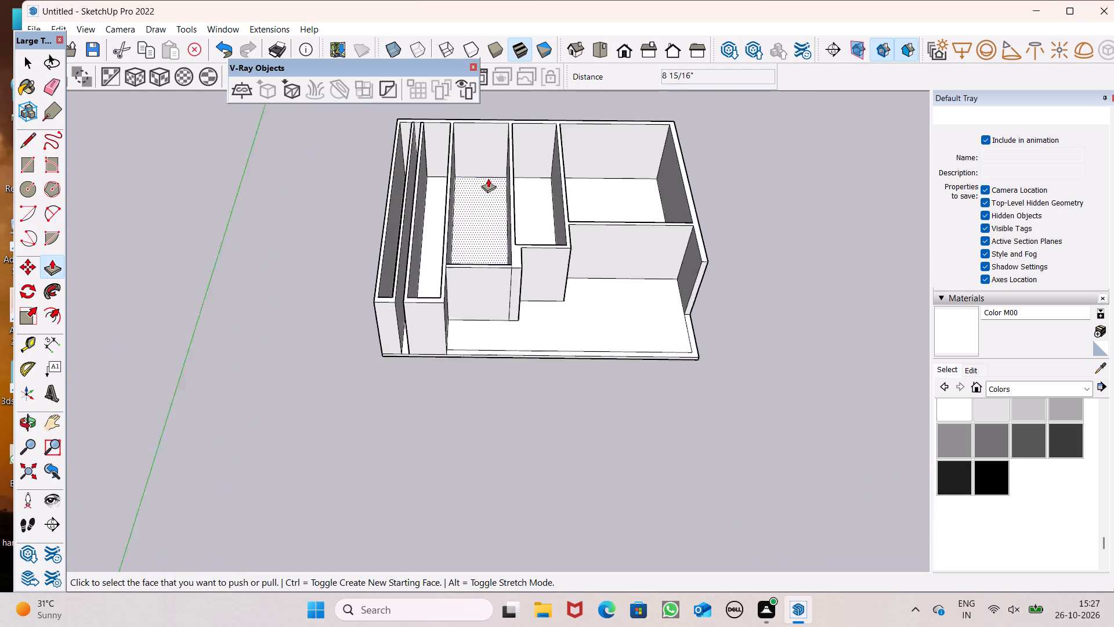
scroll(488, 178, up, 2)
scroll(474, 221, down, 5)
scroll(421, 167, up, 6)
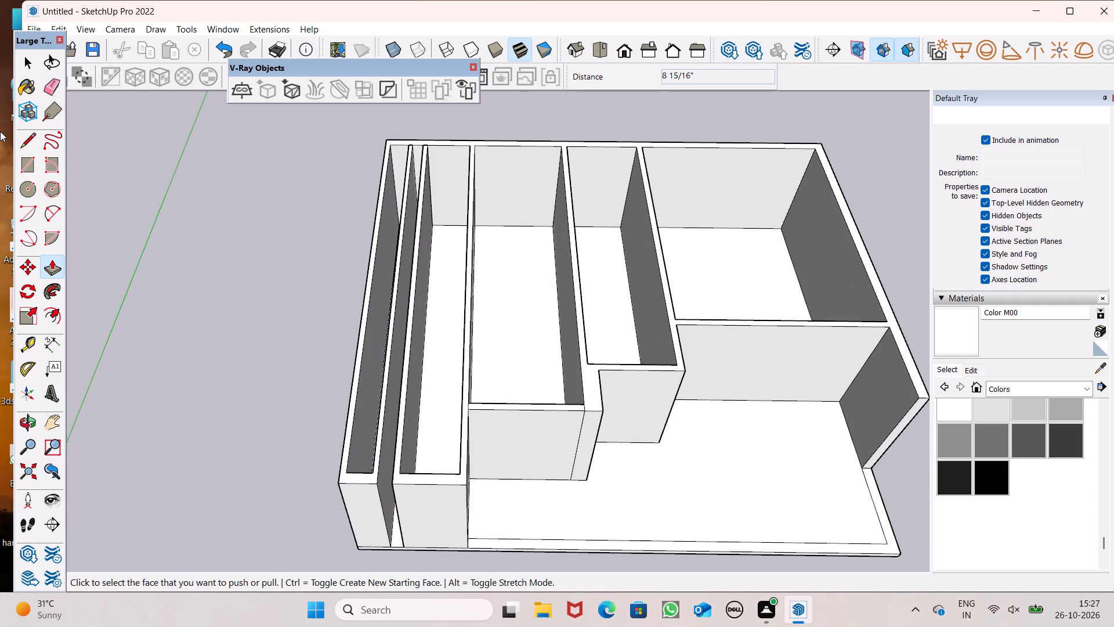
click(53, 265)
scroll(347, 221, up, 1)
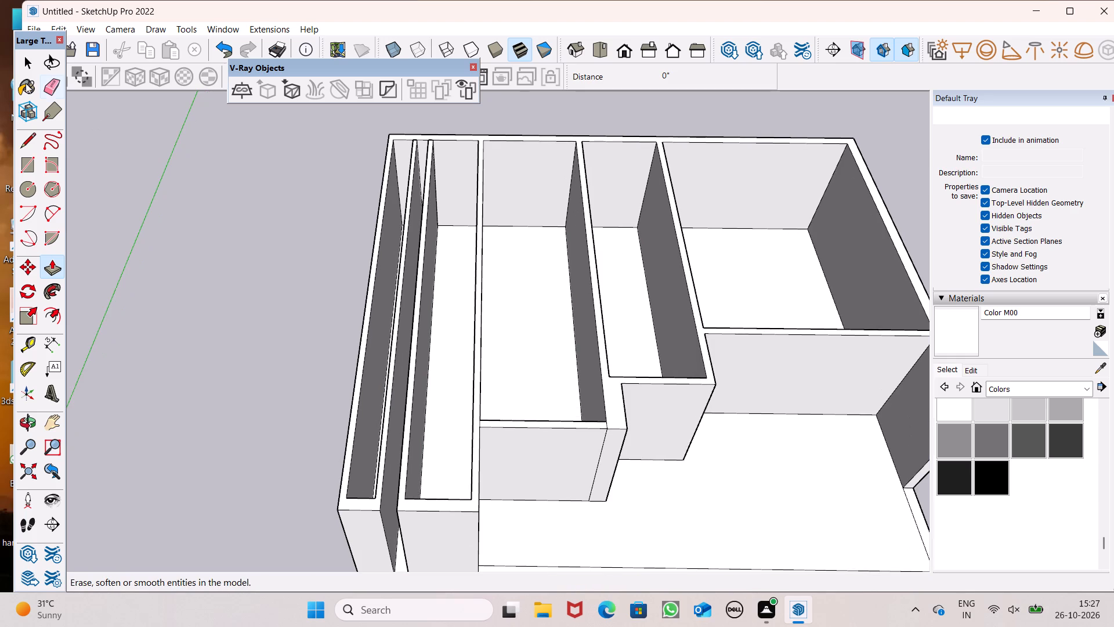
Erase the seam lines where the tops of the two closely spaced side walls meet the back wall.
click(46, 89)
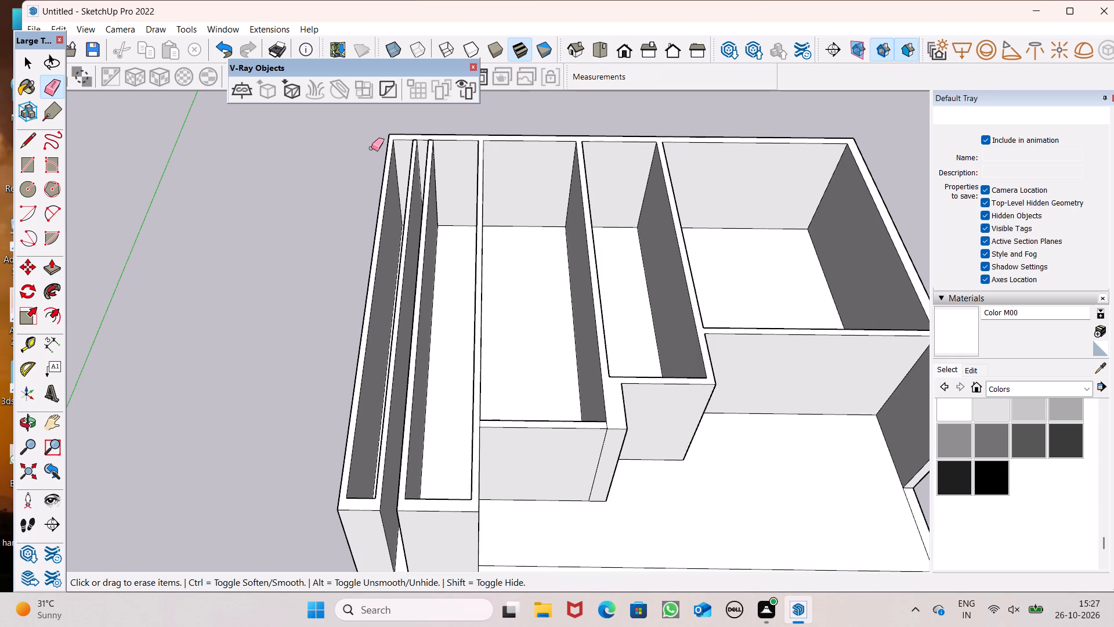
scroll(381, 163, down, 1)
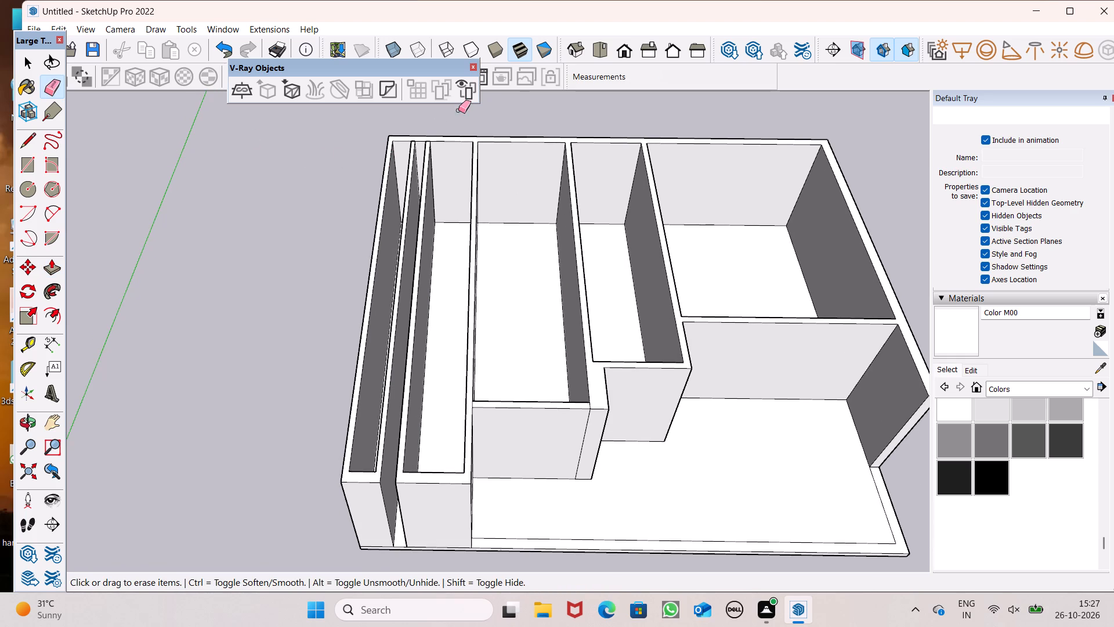
scroll(494, 102, up, 4)
scroll(418, 136, up, 9)
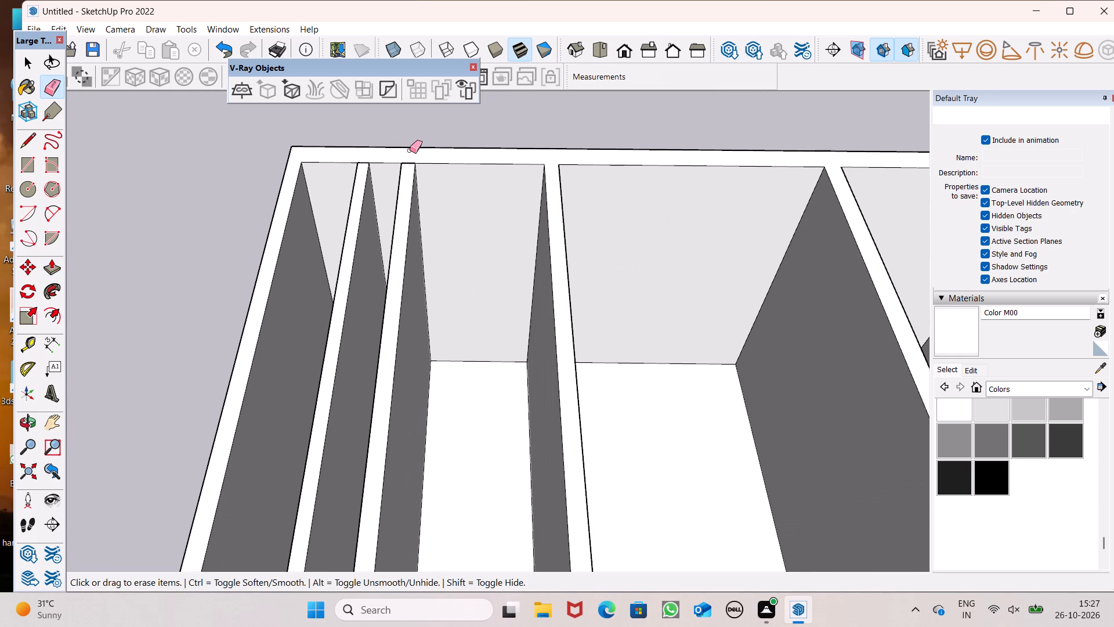
scroll(388, 194, up, 6)
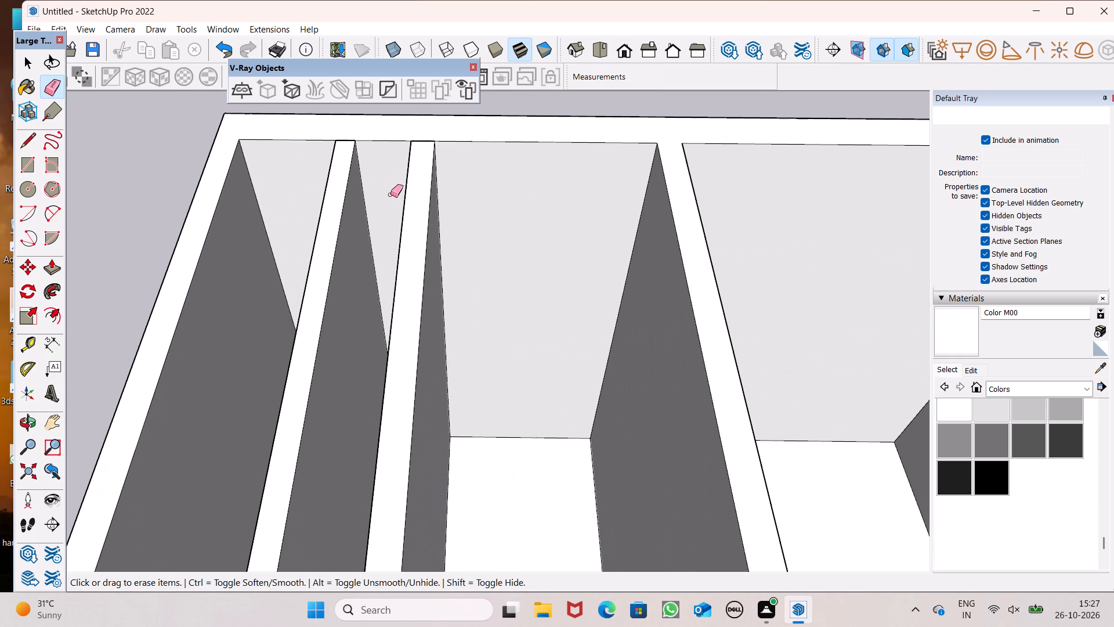
scroll(391, 195, up, 4)
scroll(415, 234, down, 5)
scroll(428, 168, up, 5)
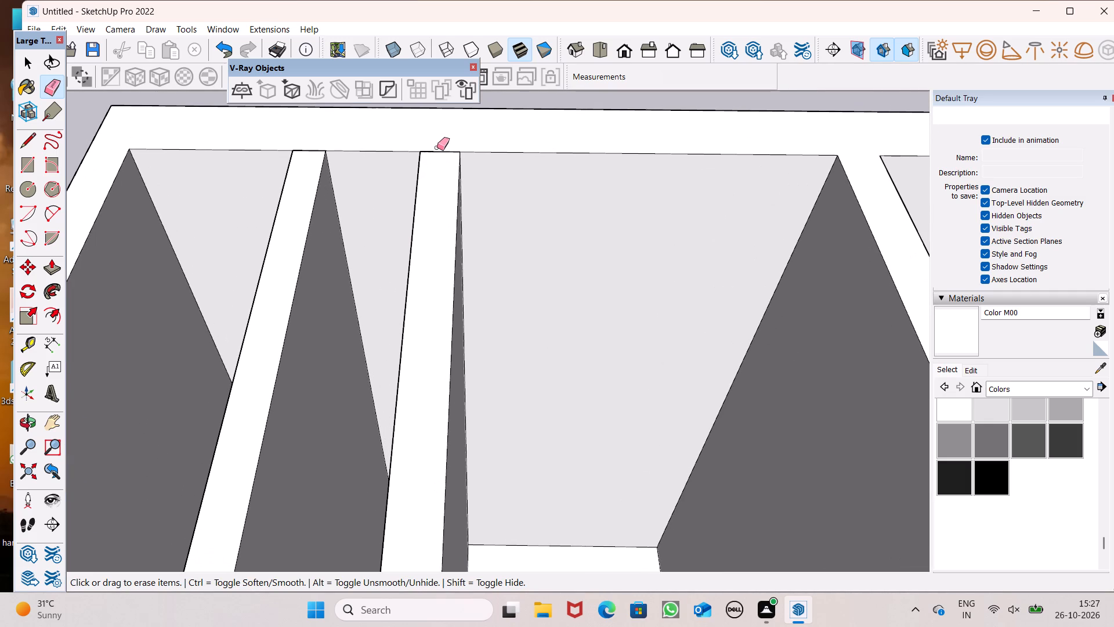
drag(437, 147, 436, 157)
drag(296, 145, 298, 158)
scroll(343, 145, up, 6)
scroll(498, 148, up, 4)
drag(513, 138, 512, 152)
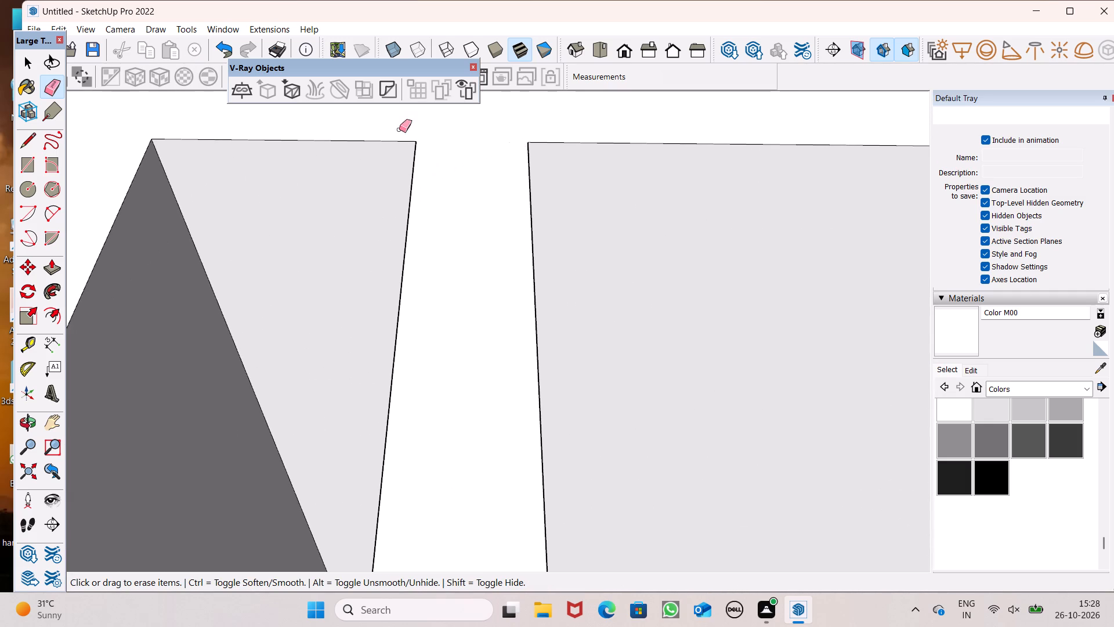
Examine the cleaned wall junctions and the overall wall layout from the front and from above.
scroll(392, 148, down, 20)
scroll(396, 262, up, 1)
middle_drag(396, 262, 406, 152)
scroll(389, 194, down, 6)
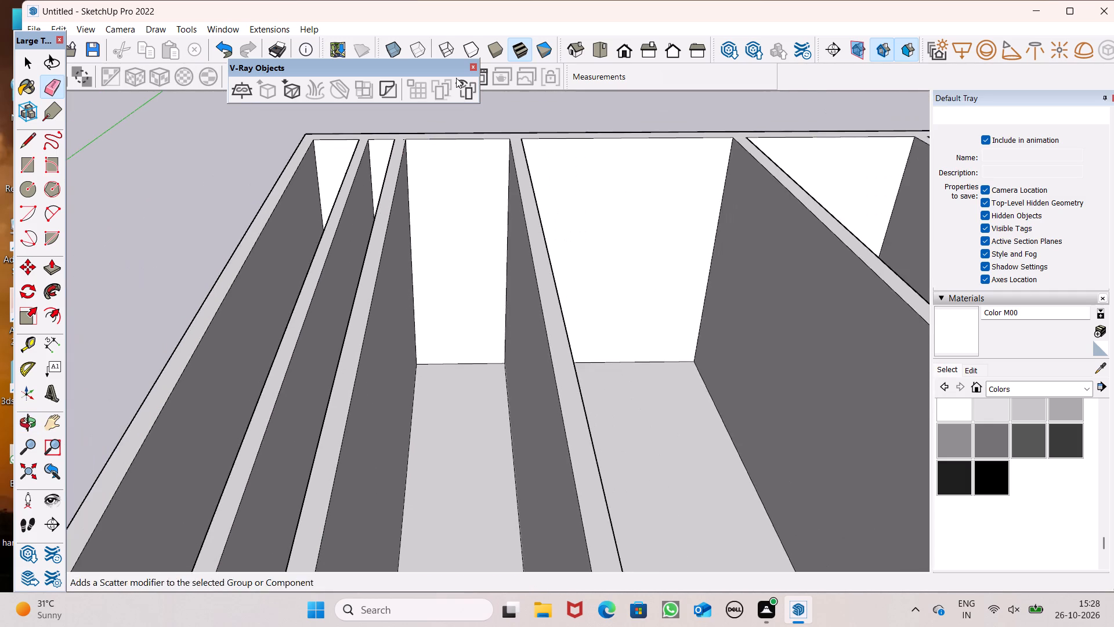
scroll(456, 79, down, 6)
scroll(411, 171, down, 11)
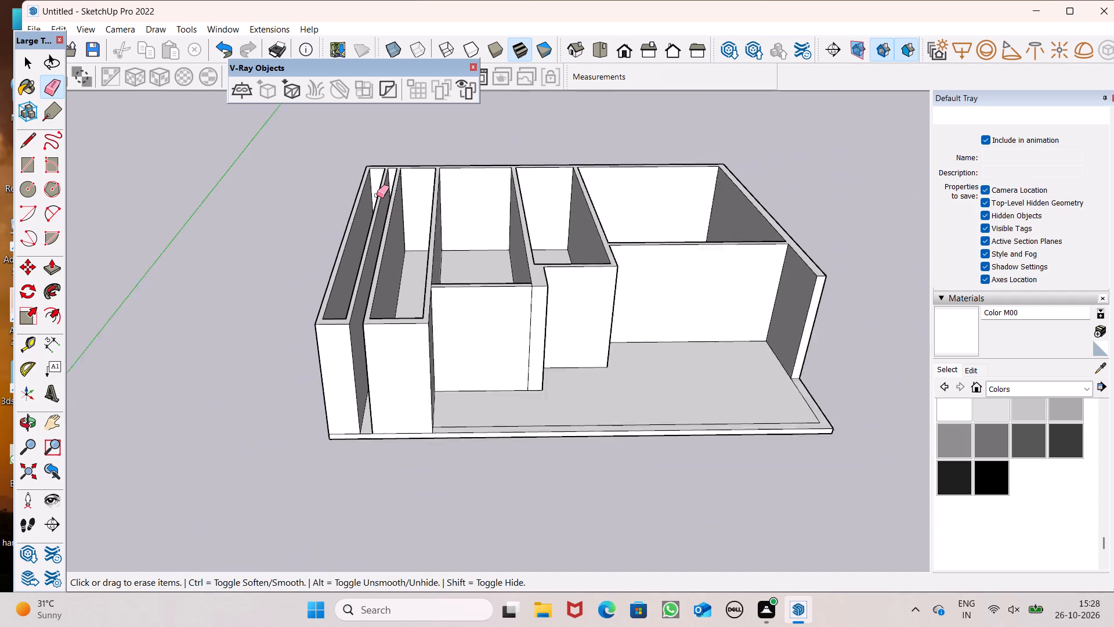
scroll(377, 195, down, 5)
middle_drag(366, 230, 376, 160)
scroll(373, 200, down, 1)
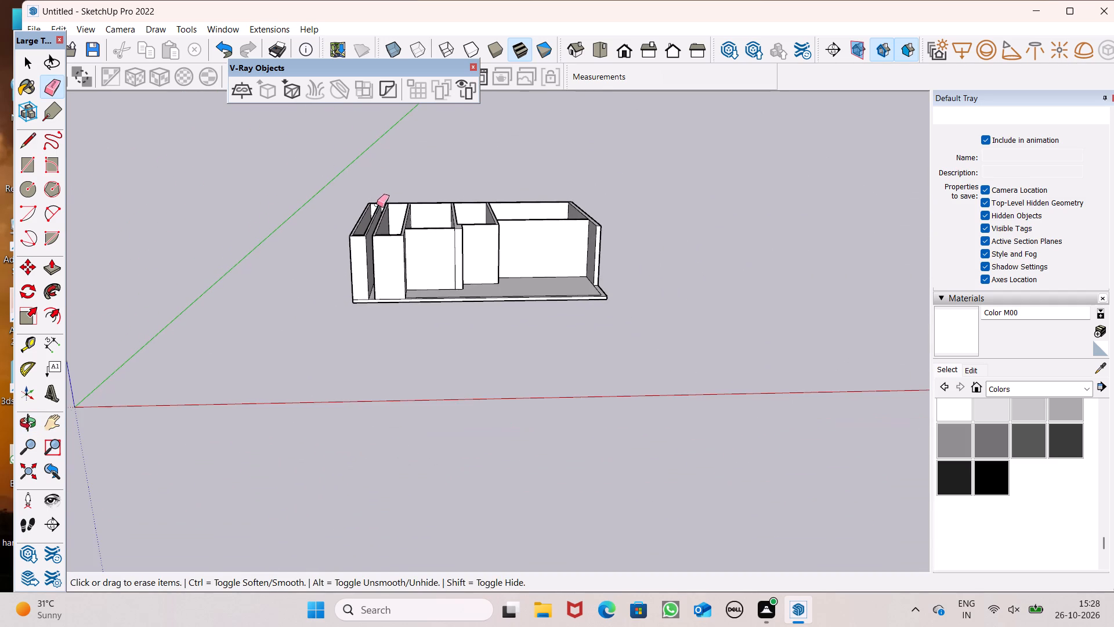
middle_drag(440, 225, 443, 204)
scroll(449, 224, up, 7)
scroll(410, 226, down, 2)
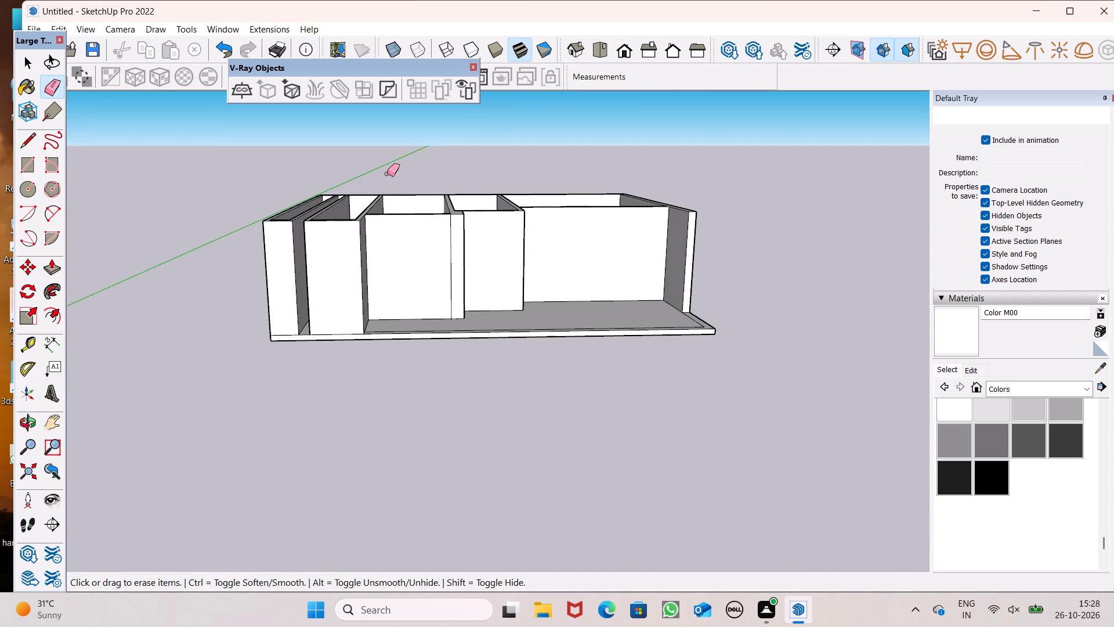
scroll(381, 210, down, 1)
middle_drag(396, 215, 379, 259)
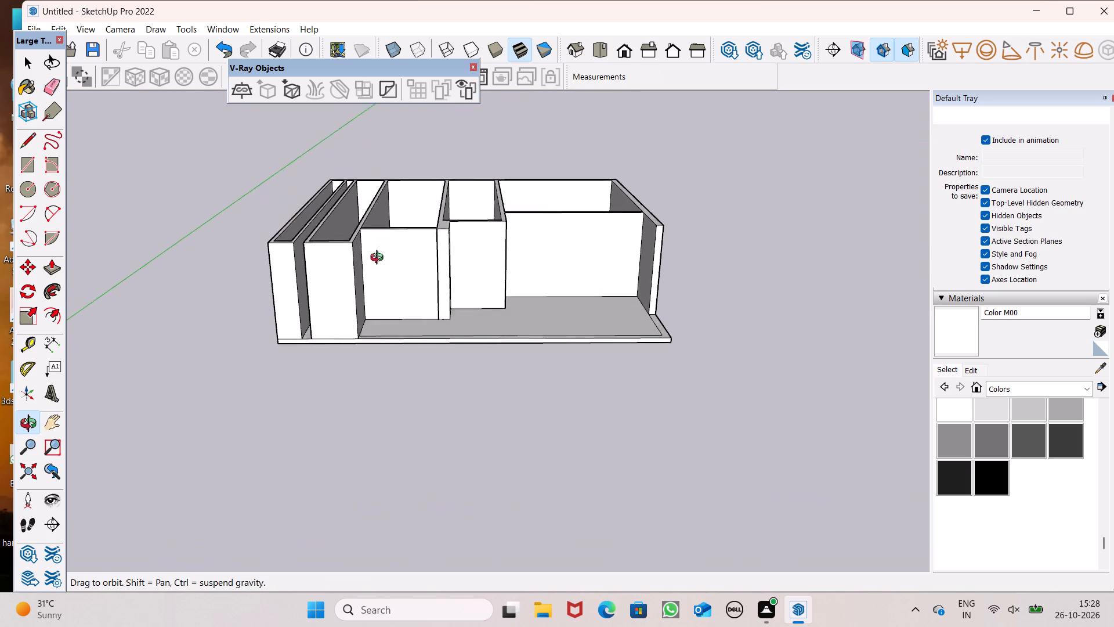
middle_drag(379, 259, 390, 289)
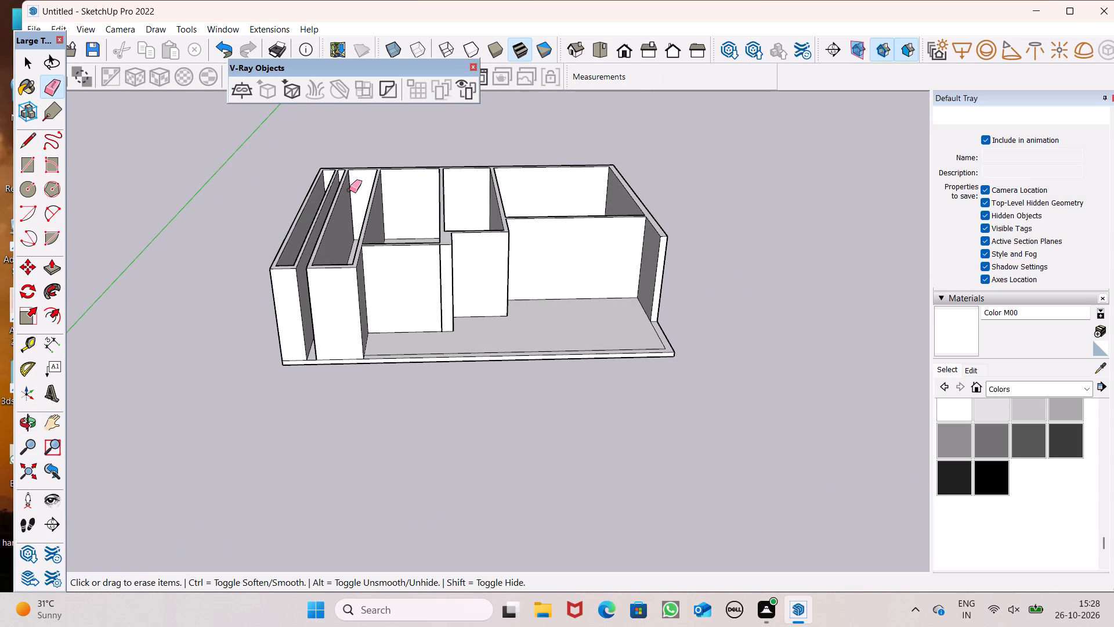
scroll(349, 190, down, 1)
middle_drag(388, 197, 379, 240)
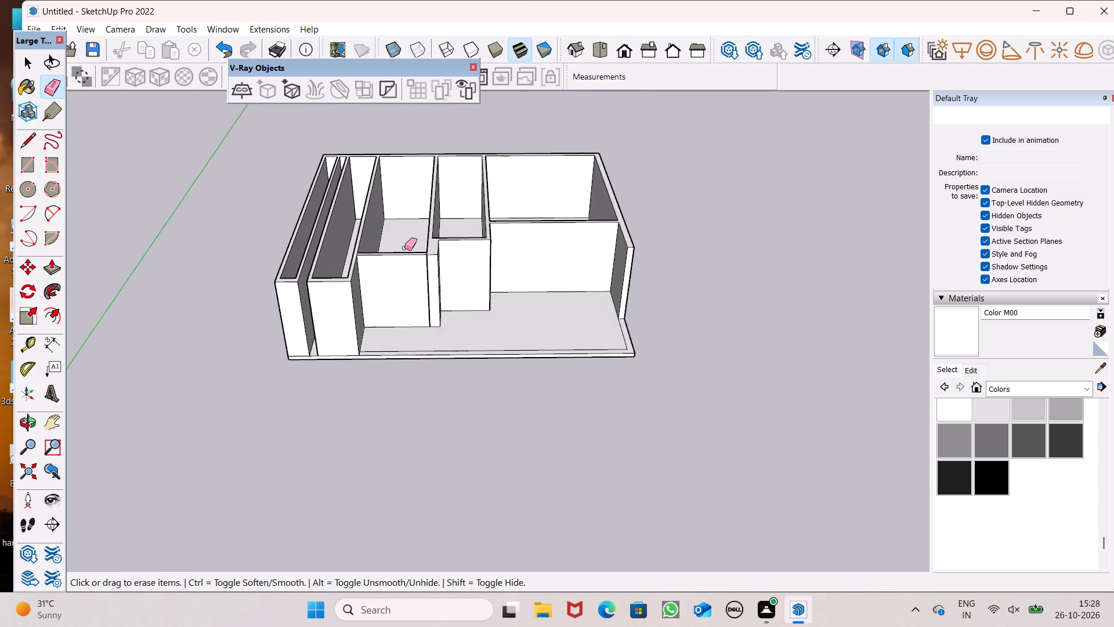
scroll(410, 251, up, 3)
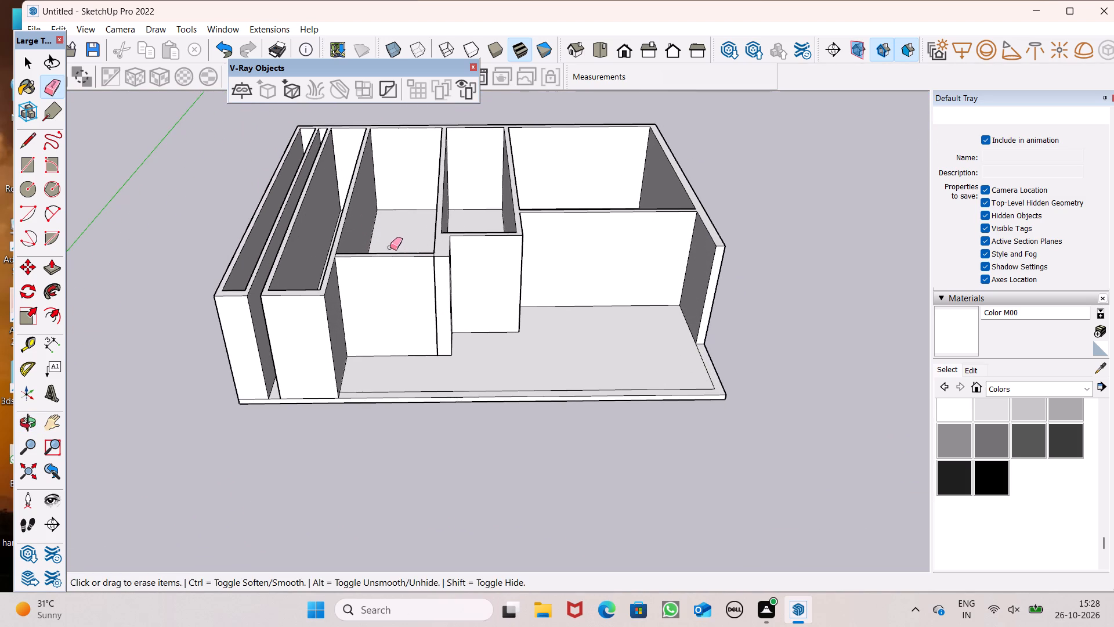
Draw a 9" line across the back wall's top, from the middle partition's inner corner to the outer edge.
click(27, 144)
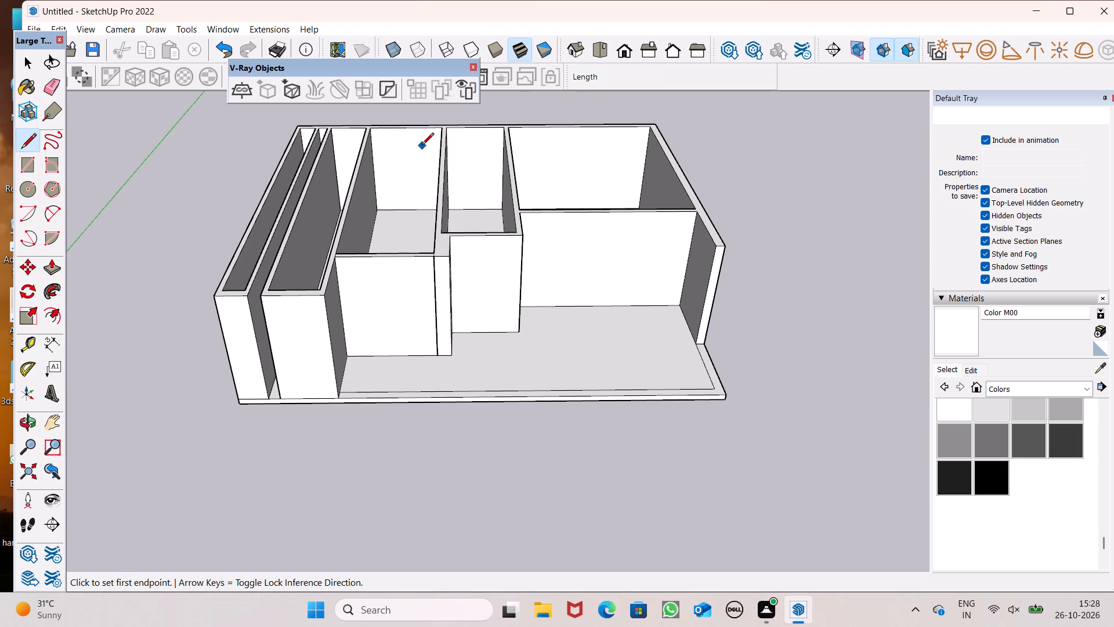
middle_drag(429, 142, 387, 296)
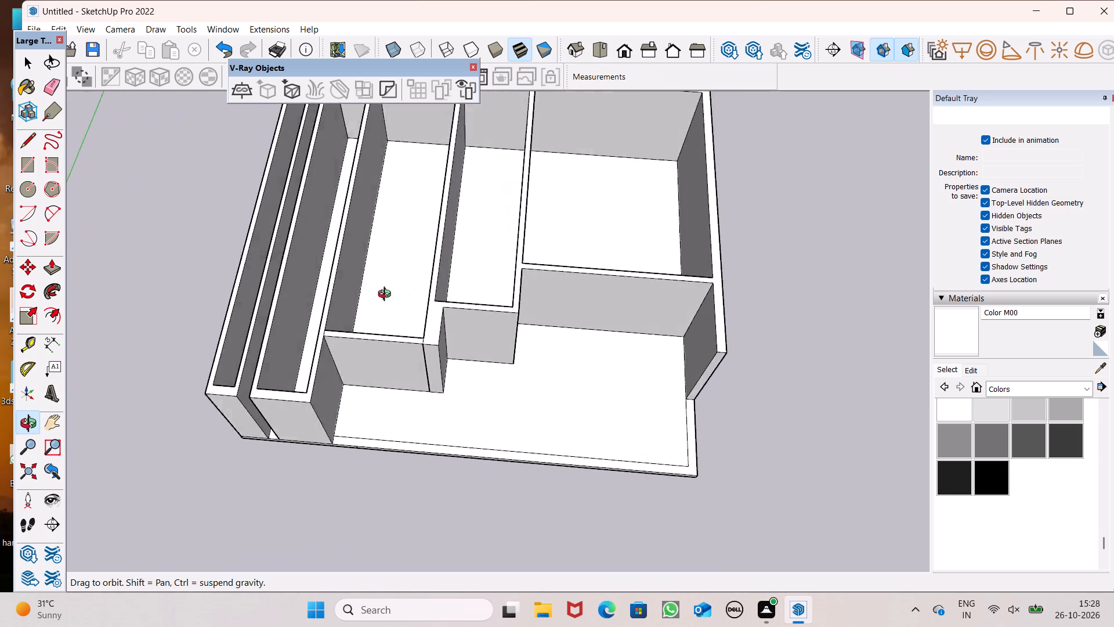
middle_drag(387, 296, 346, 312)
scroll(482, 196, up, 1)
scroll(462, 232, down, 2)
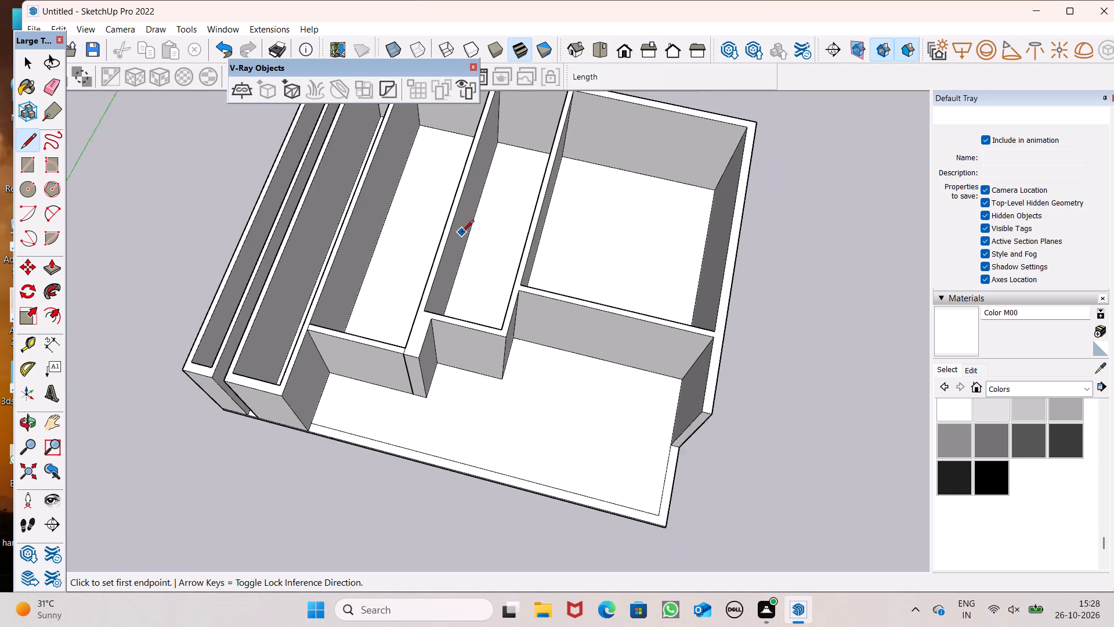
scroll(462, 233, down, 6)
scroll(476, 117, up, 11)
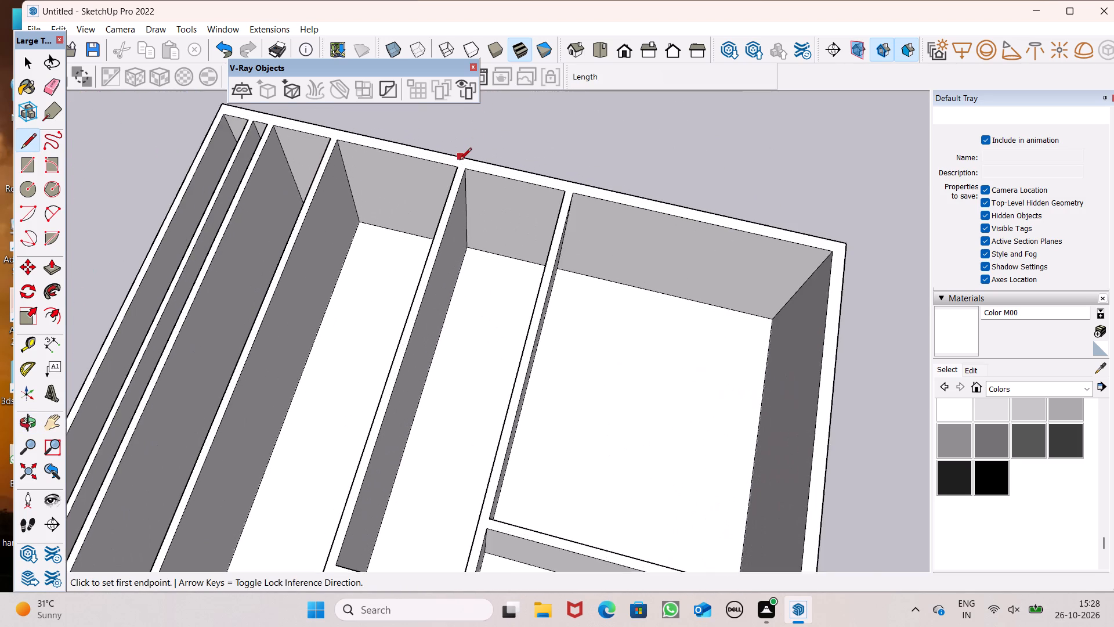
scroll(460, 161, up, 2)
scroll(468, 146, down, 1)
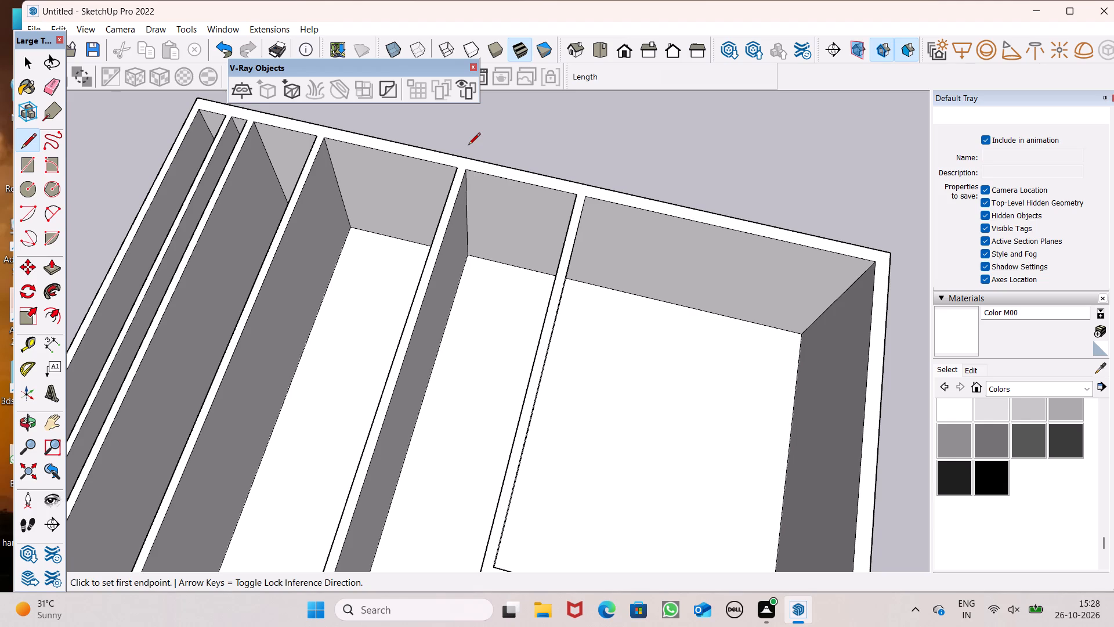
scroll(469, 174, up, 5)
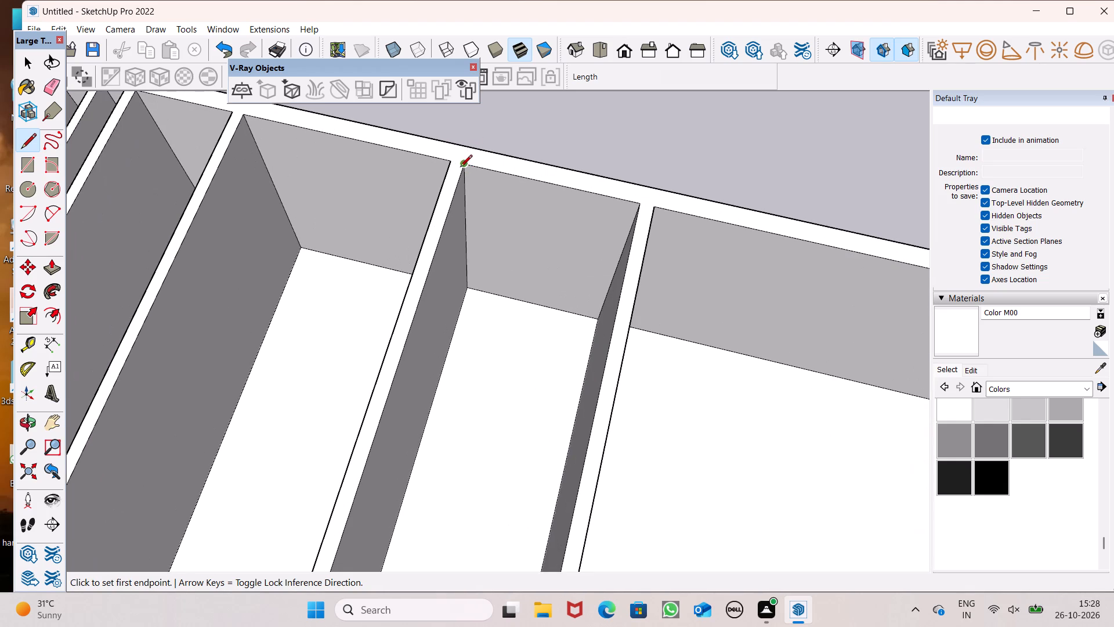
click(460, 168)
scroll(459, 157, up, 5)
click(476, 144)
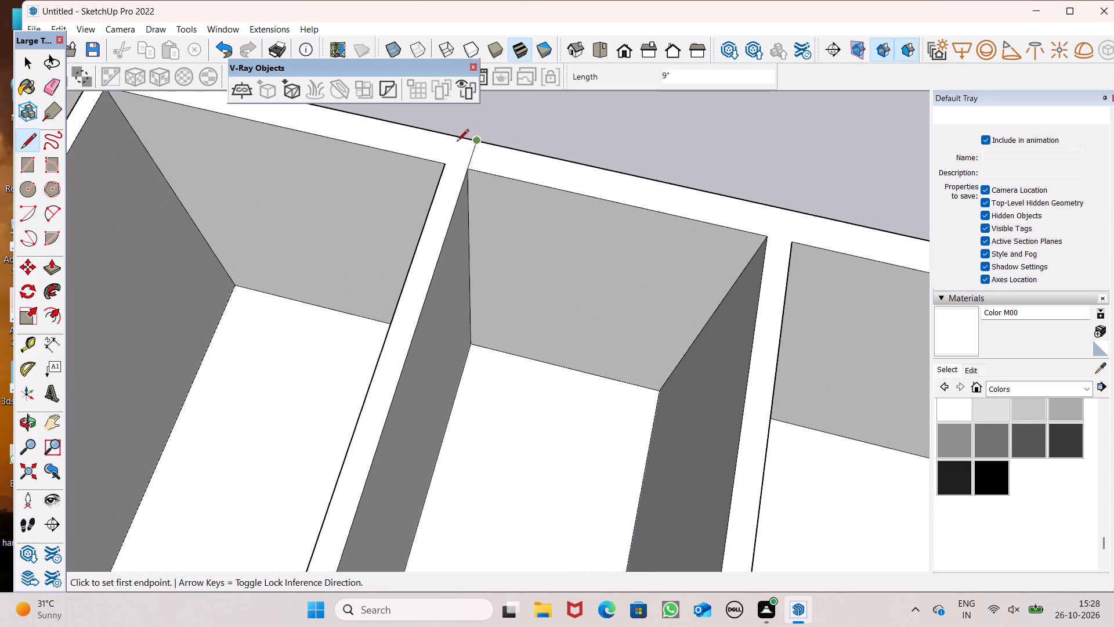
Examine the back wall junctions, partitions and overall room layout from the front and from above.
scroll(377, 137, down, 5)
scroll(450, 134, down, 10)
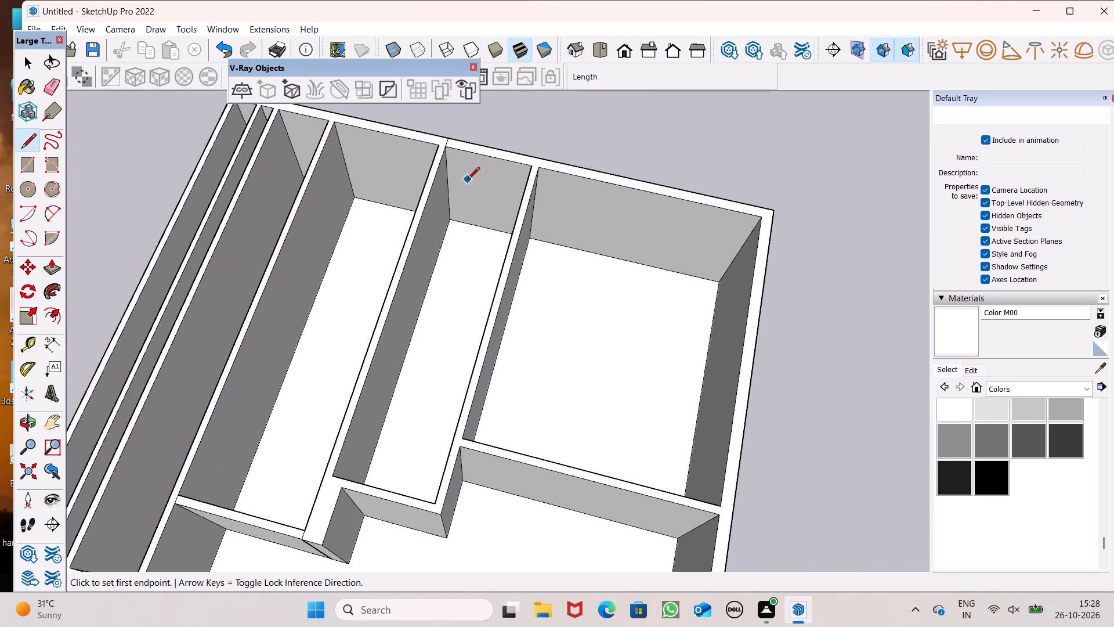
middle_drag(468, 179, 526, 87)
scroll(530, 156, down, 2)
middle_drag(532, 200, 541, 144)
scroll(541, 142, up, 1)
middle_drag(510, 173, 532, 154)
scroll(493, 170, down, 1)
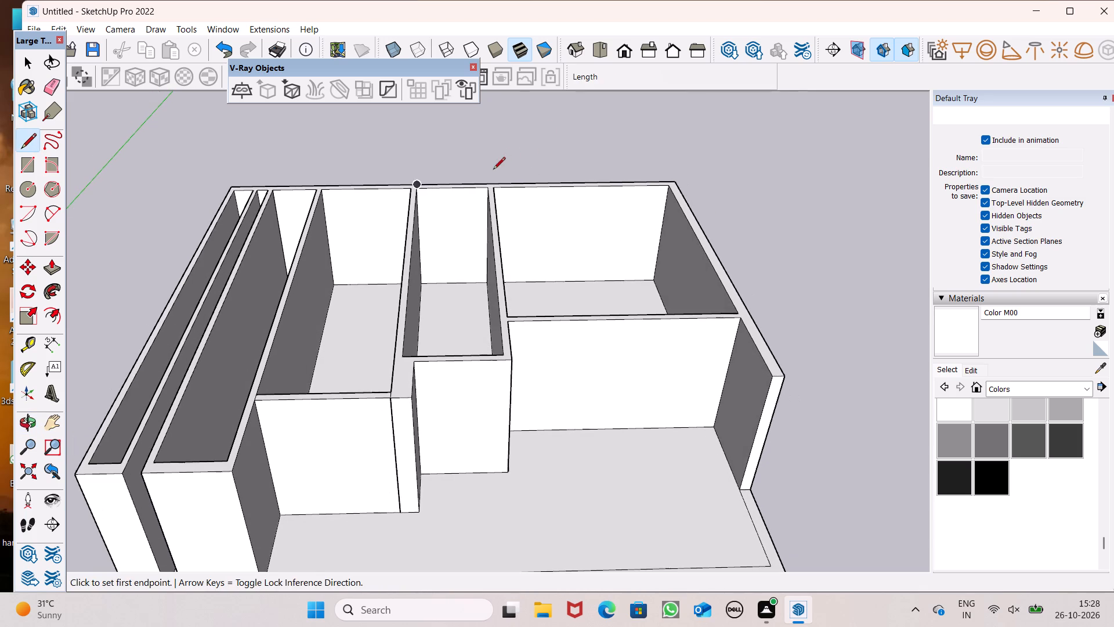
middle_drag(530, 222, 539, 203)
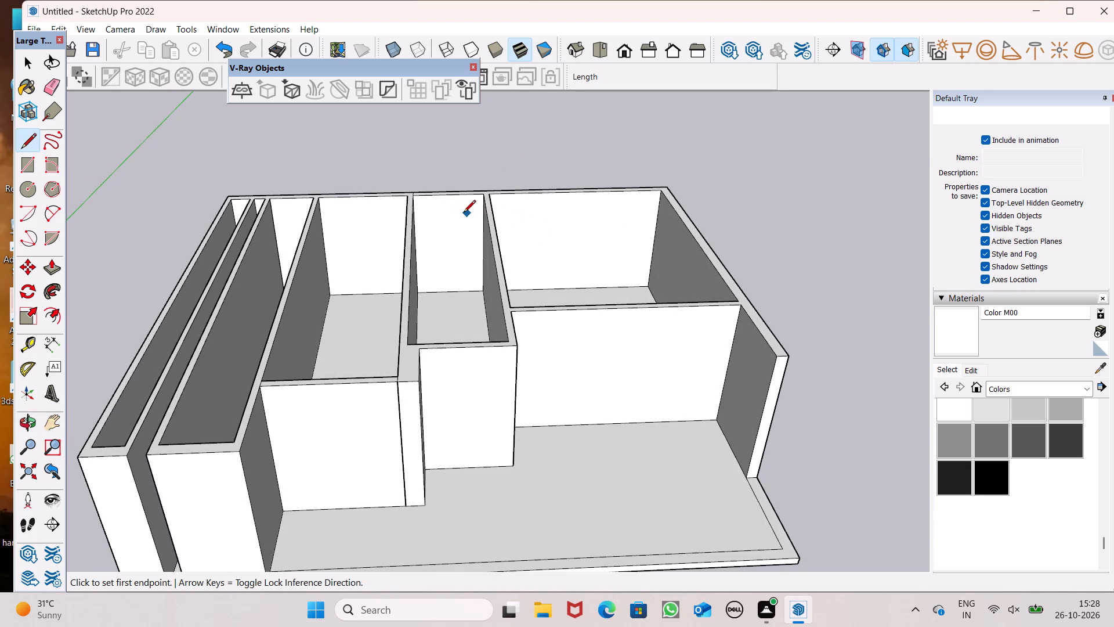
scroll(460, 257, up, 1)
middle_drag(422, 271, 317, 284)
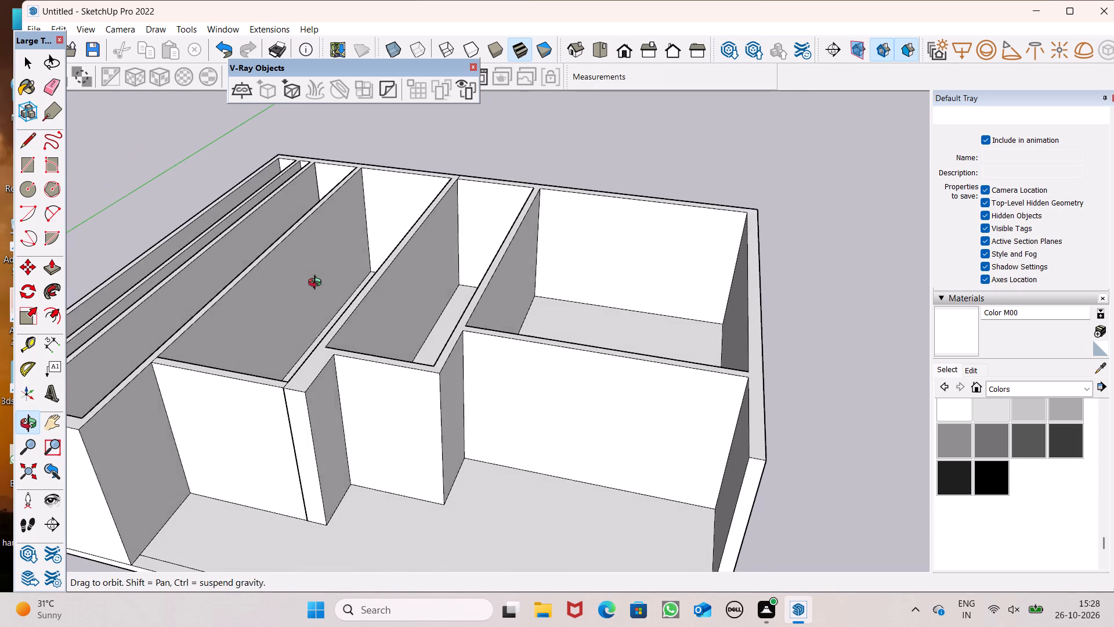
middle_drag(317, 284, 316, 283)
middle_drag(316, 280, 345, 268)
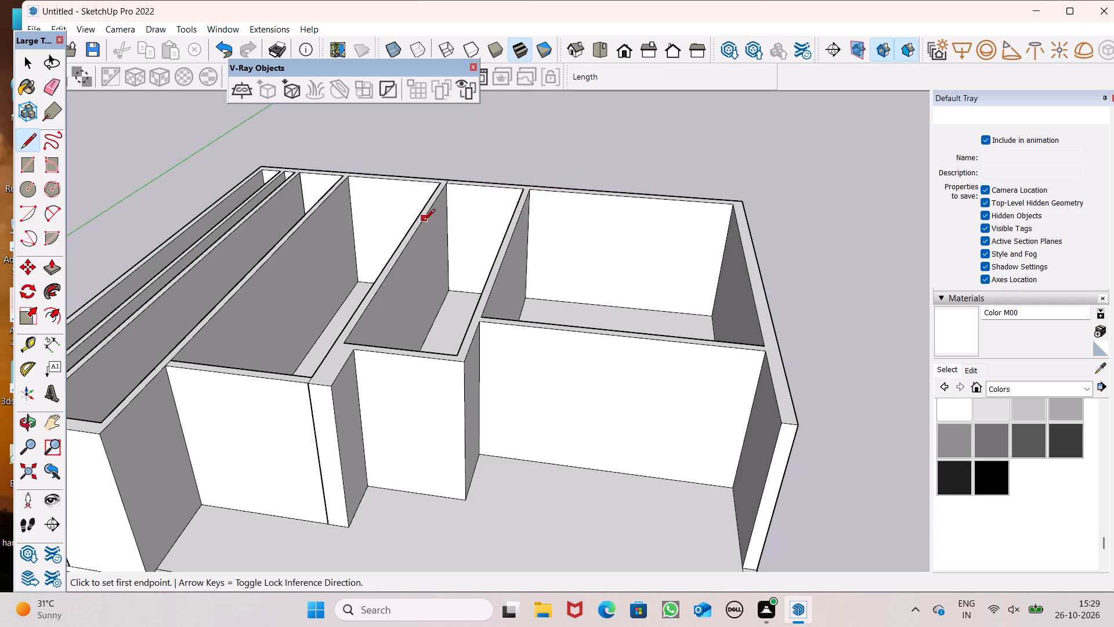
scroll(422, 224, down, 3)
middle_drag(450, 251, 614, 363)
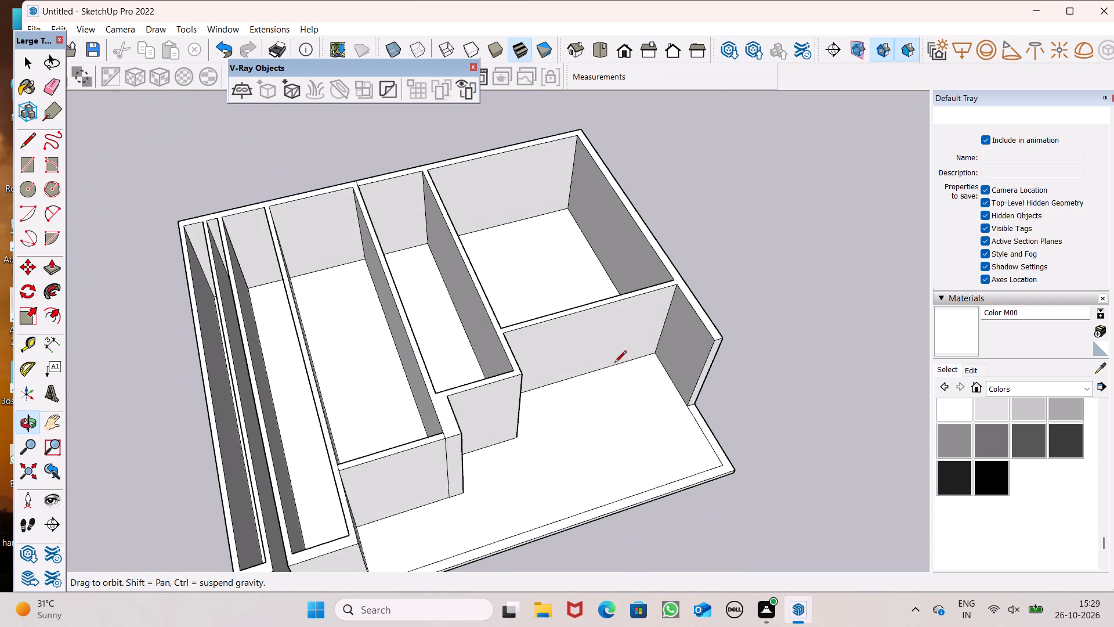
middle_drag(614, 363, 614, 363)
scroll(483, 390, up, 4)
scroll(461, 211, down, 6)
scroll(338, 221, down, 5)
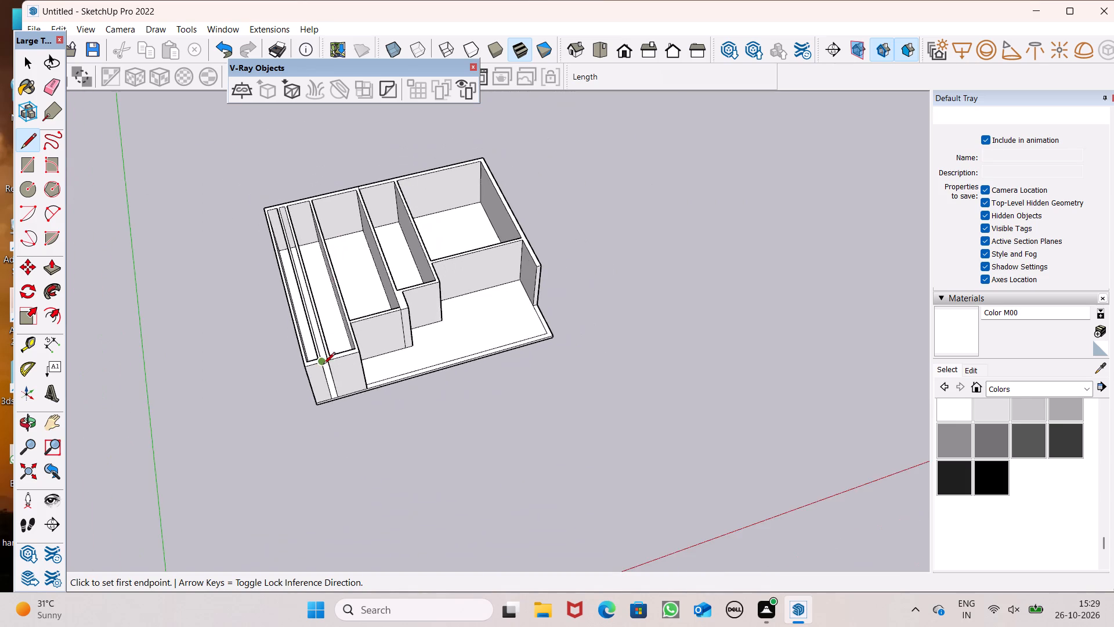
Push/Pull the narrow end face of the projecting partition about 3/16" to align it with the adjoining front wall.
scroll(323, 365, up, 7)
scroll(518, 262, up, 8)
middle_drag(446, 254, 469, 392)
scroll(469, 393, up, 2)
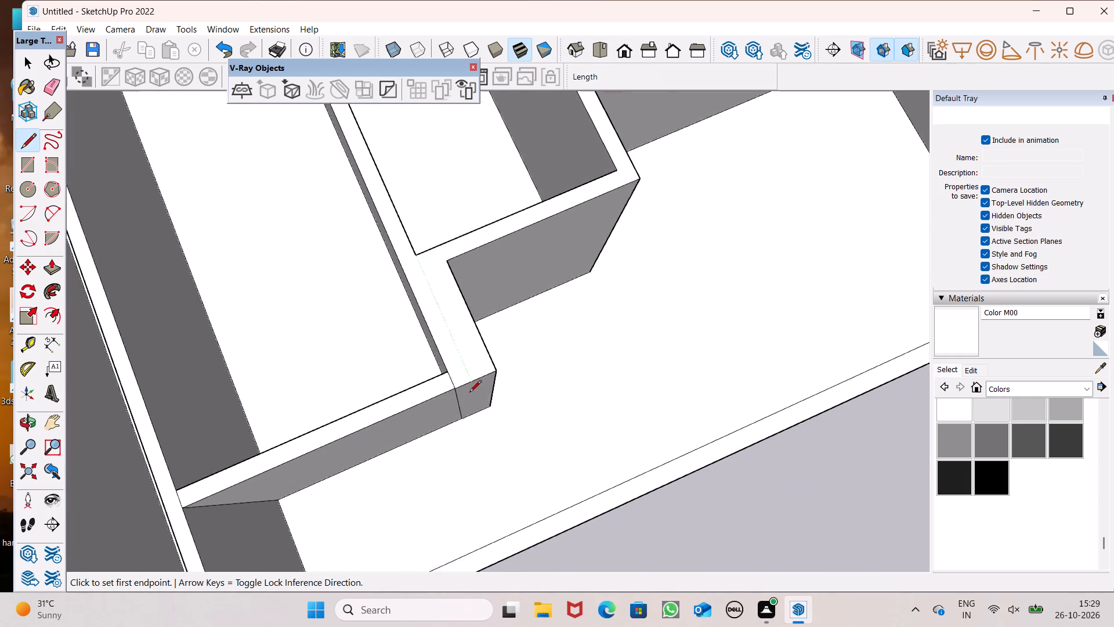
scroll(469, 393, up, 15)
middle_drag(400, 372, 419, 363)
middle_drag(450, 359, 769, 142)
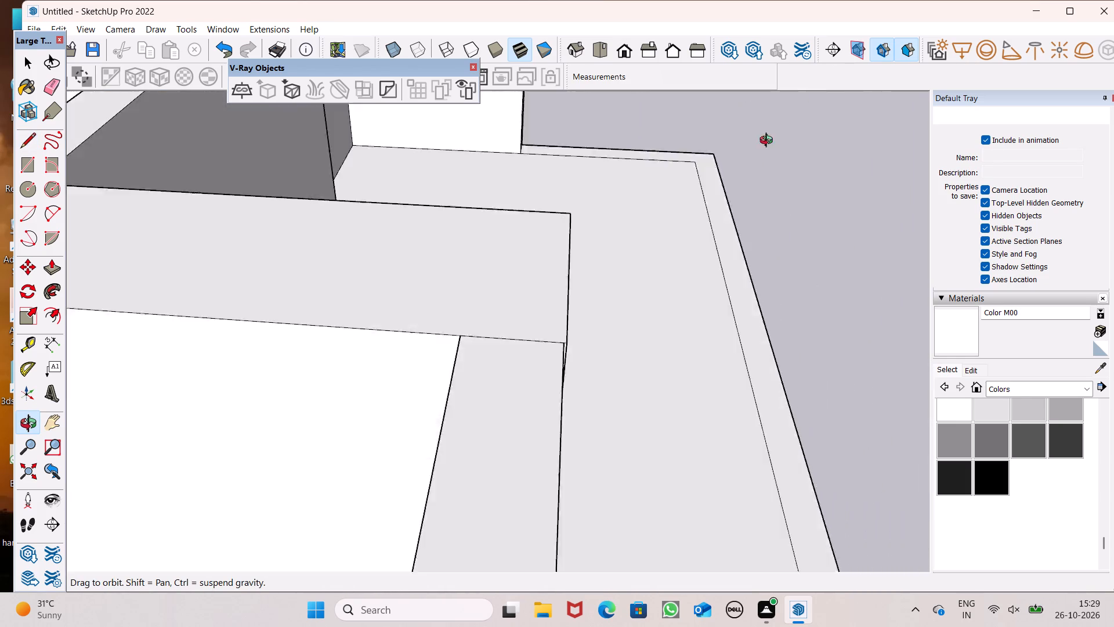
middle_drag(769, 142, 789, 128)
scroll(786, 129, up, 2)
scroll(540, 280, down, 5)
middle_drag(493, 342, 457, 325)
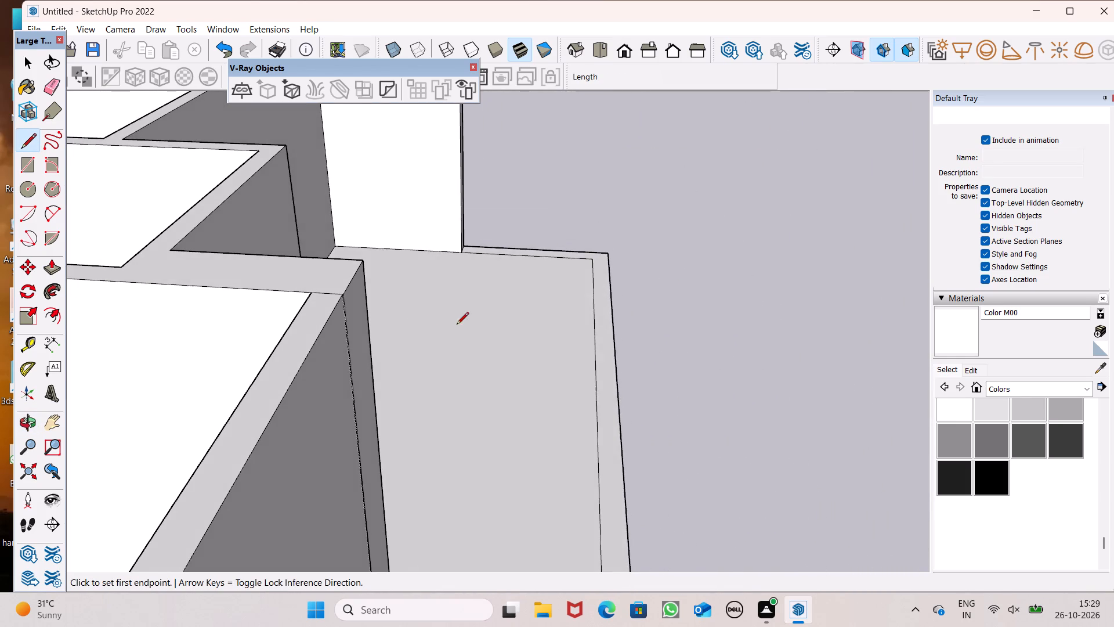
scroll(361, 314, up, 7)
scroll(319, 296, up, 10)
scroll(370, 272, down, 3)
middle_click(475, 296)
click(53, 266)
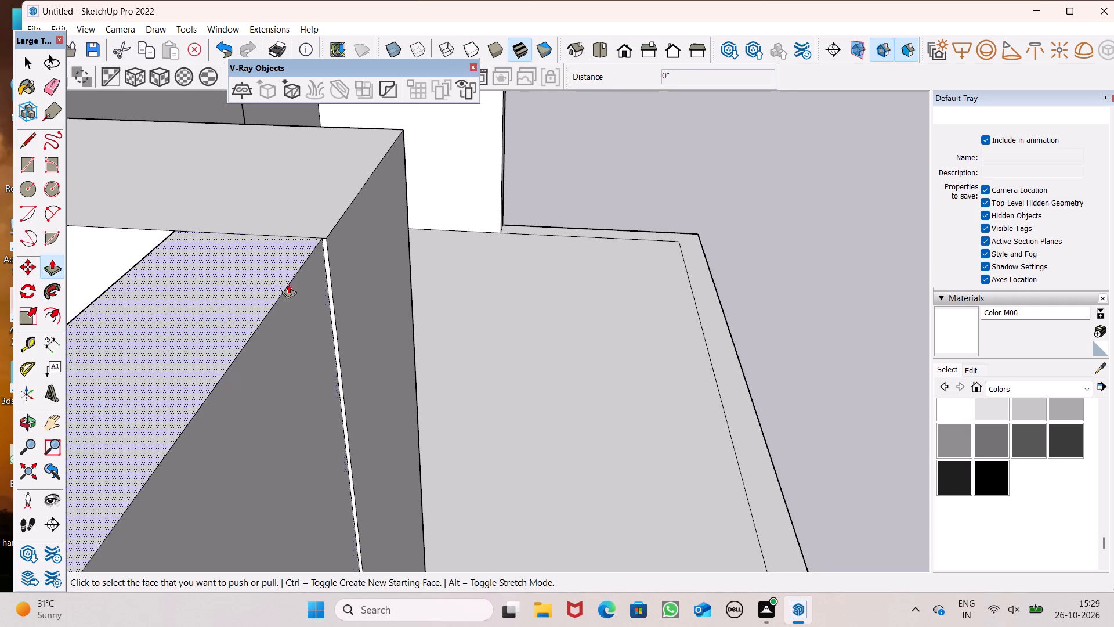
drag(352, 287, 328, 301)
scroll(350, 234, down, 4)
middle_drag(370, 279, 196, 302)
scroll(196, 302, up, 1)
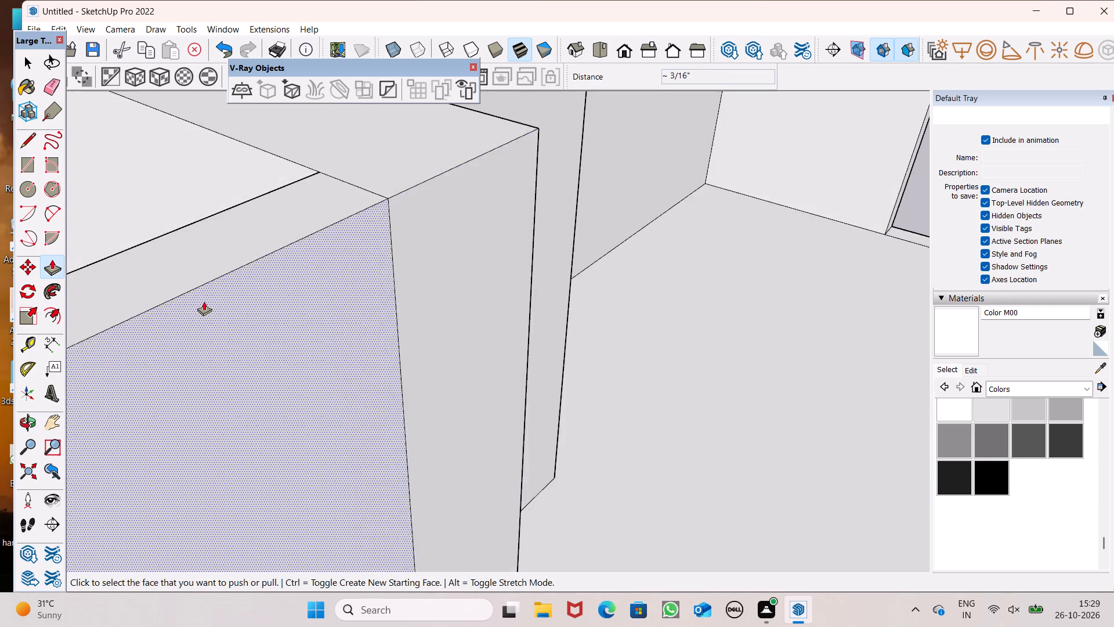
Examine the aligned partition end and the surrounding front walls from the front and from above.
scroll(204, 301, down, 6)
scroll(279, 299, down, 5)
middle_drag(213, 357, 86, 349)
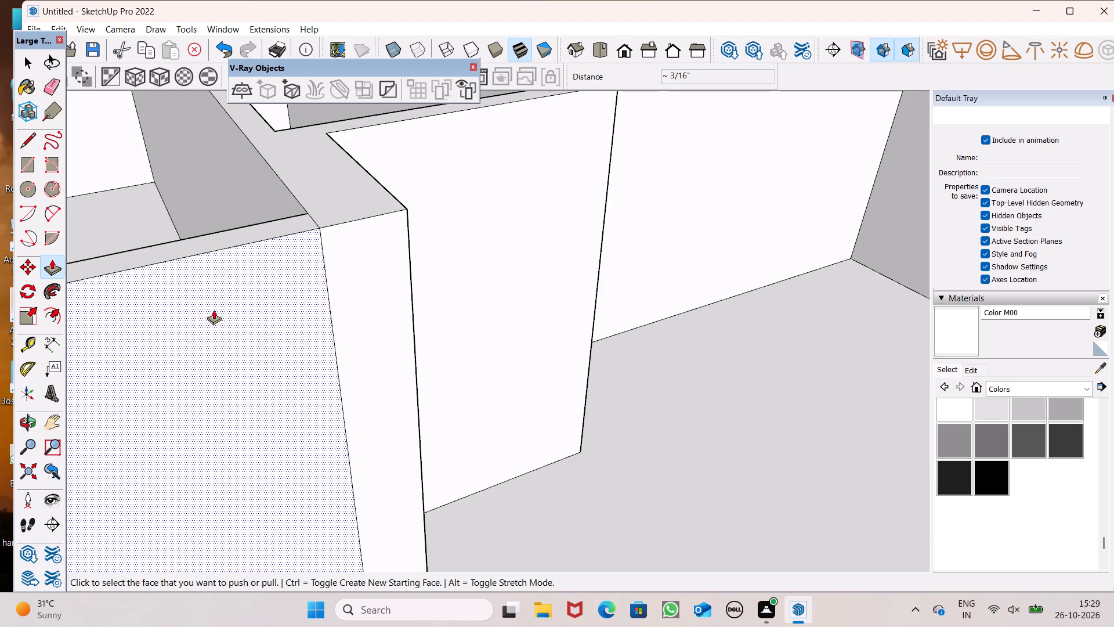
scroll(214, 310, down, 4)
scroll(313, 266, down, 11)
middle_drag(375, 363, 283, 377)
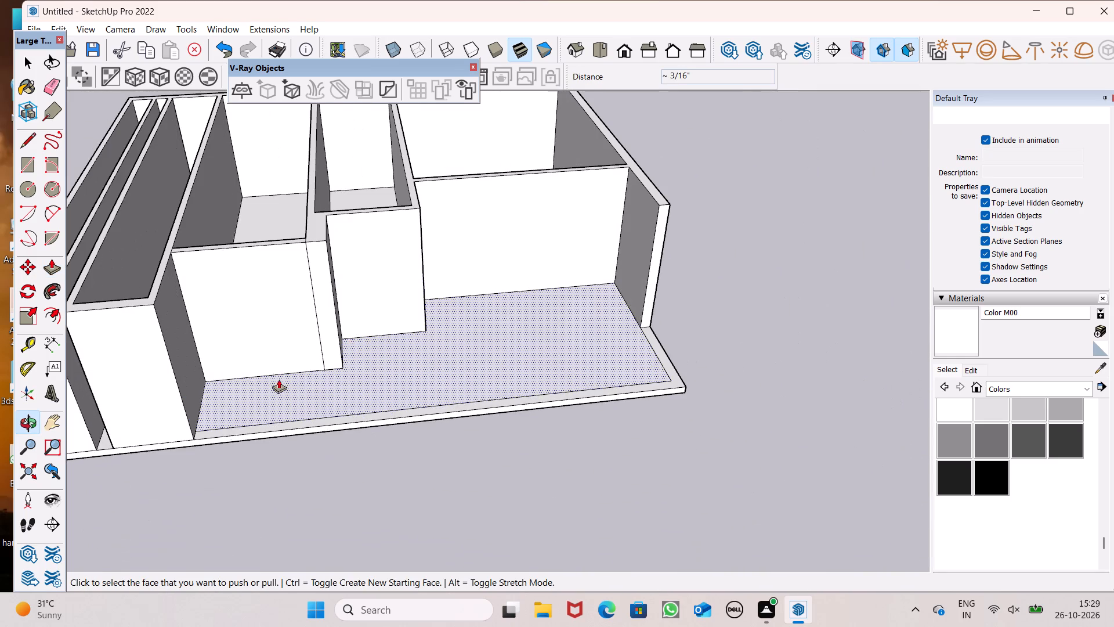
scroll(451, 448, down, 2)
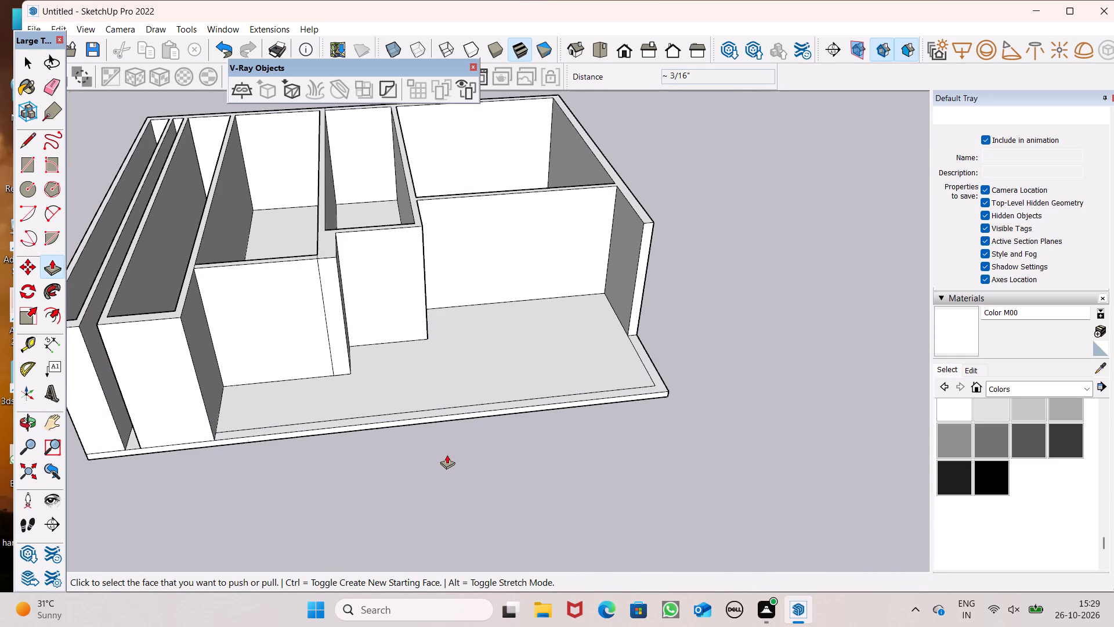
scroll(447, 455, down, 1)
middle_drag(452, 444, 442, 523)
middle_click(442, 523)
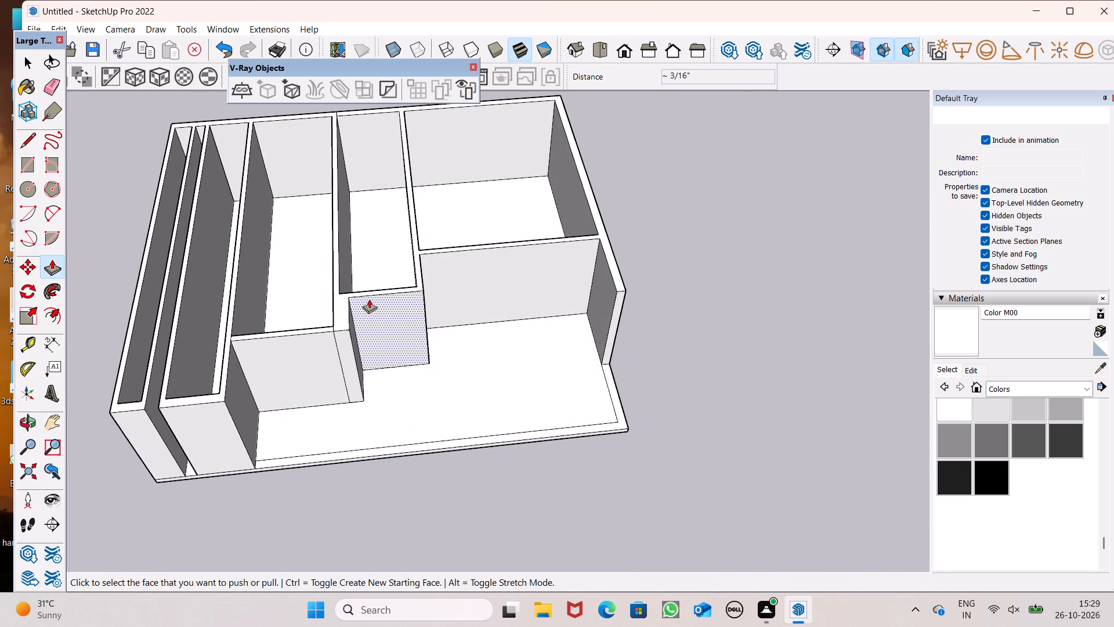
middle_drag(412, 289, 396, 296)
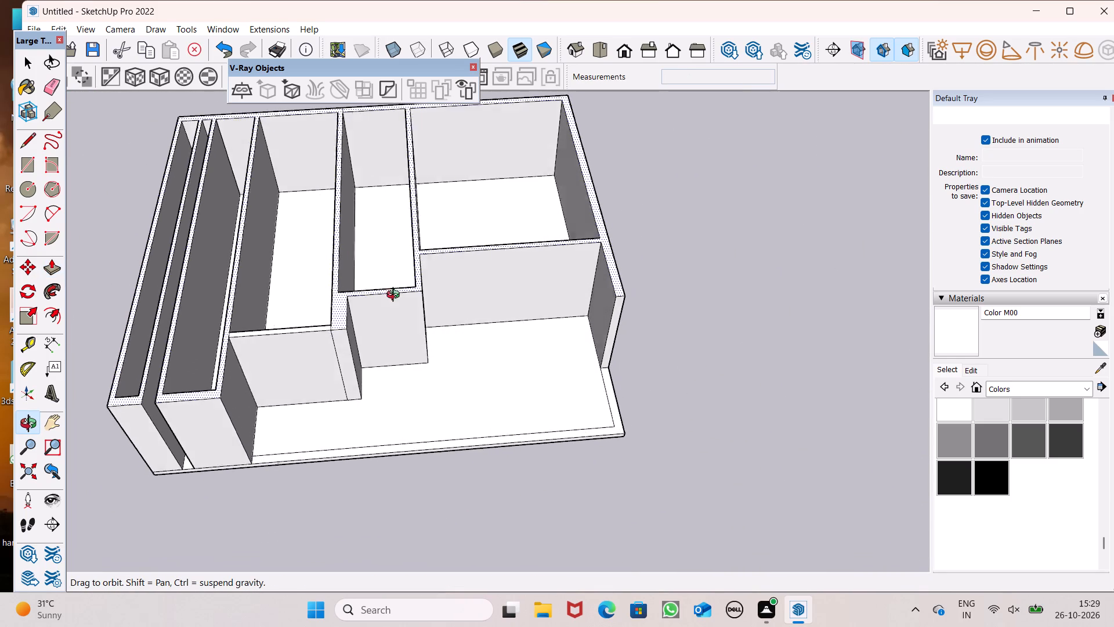
middle_drag(396, 296, 375, 317)
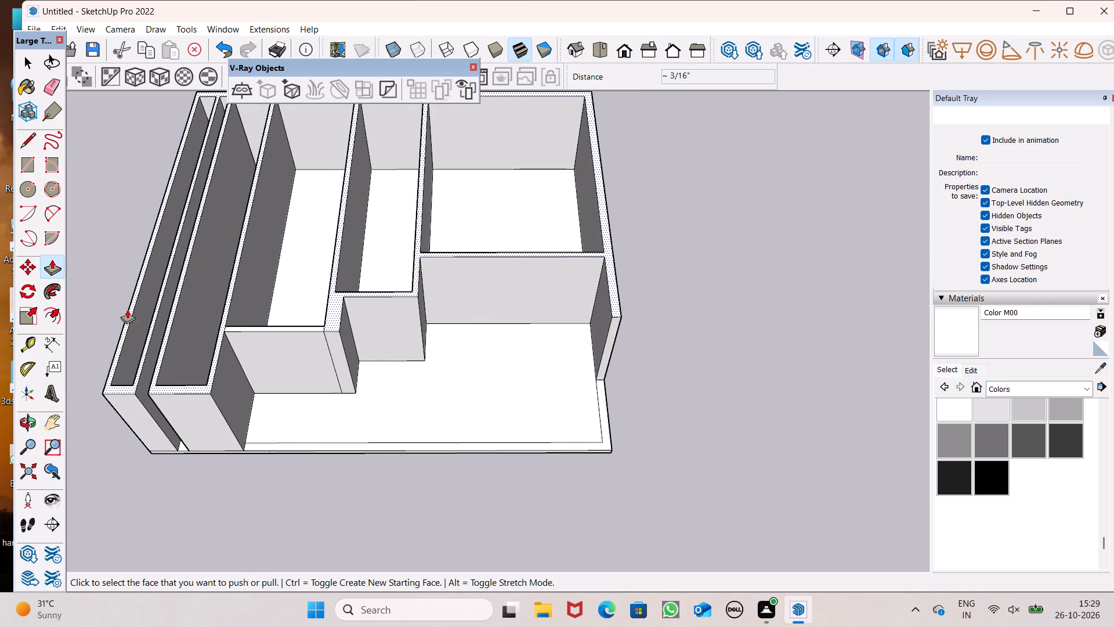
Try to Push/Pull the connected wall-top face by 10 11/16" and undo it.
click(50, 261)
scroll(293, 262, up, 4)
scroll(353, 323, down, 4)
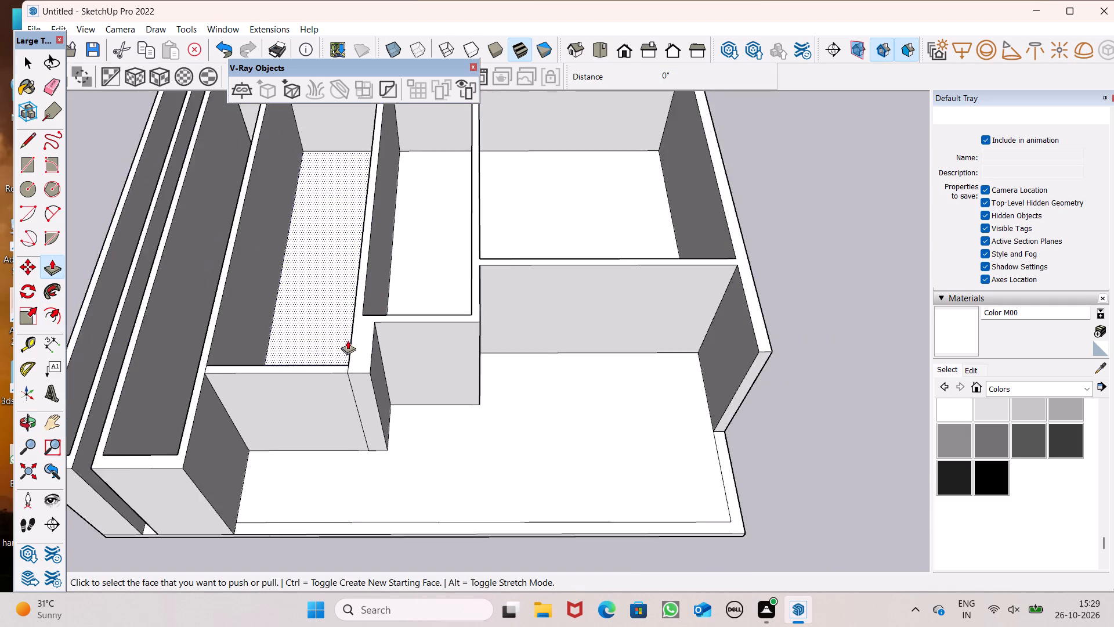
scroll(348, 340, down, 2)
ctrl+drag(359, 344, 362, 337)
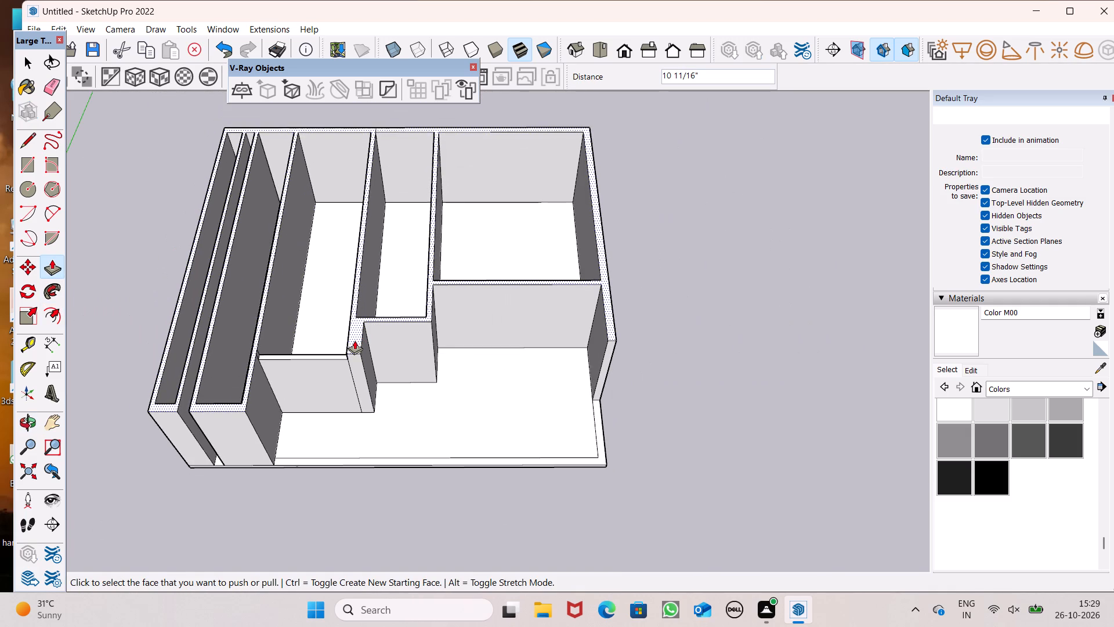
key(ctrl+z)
Examine the seam between the partition end and the front wall, and the wall tops around it.
scroll(383, 328, up, 1)
middle_drag(376, 341, 377, 421)
scroll(381, 392, up, 3)
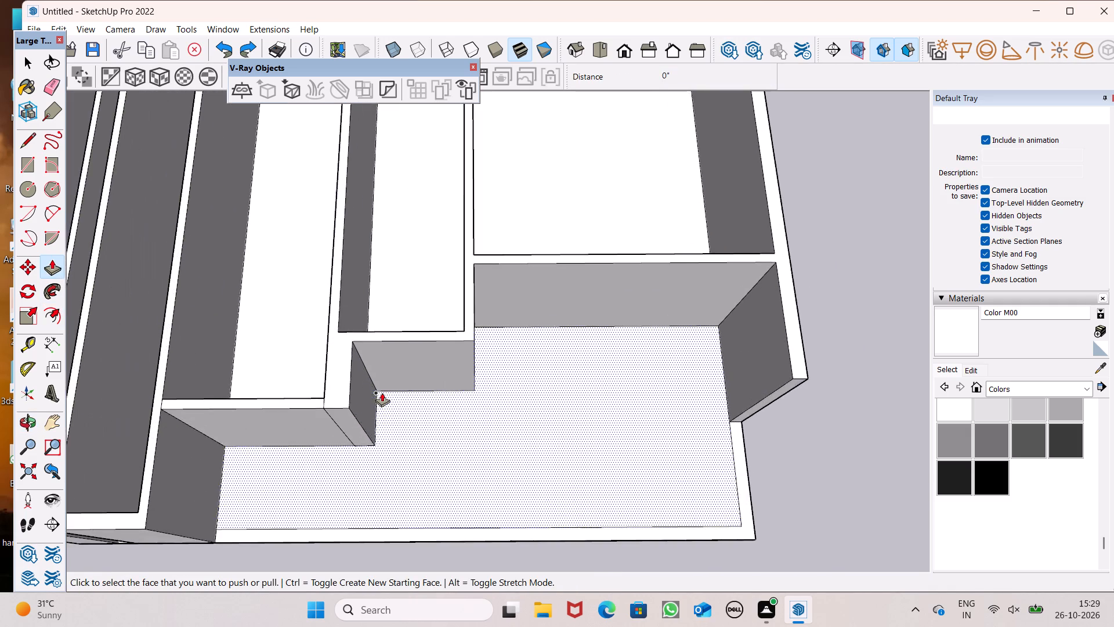
scroll(382, 392, up, 1)
scroll(371, 412, down, 5)
middle_drag(360, 433, 683, 218)
scroll(676, 217, up, 2)
scroll(443, 345, up, 7)
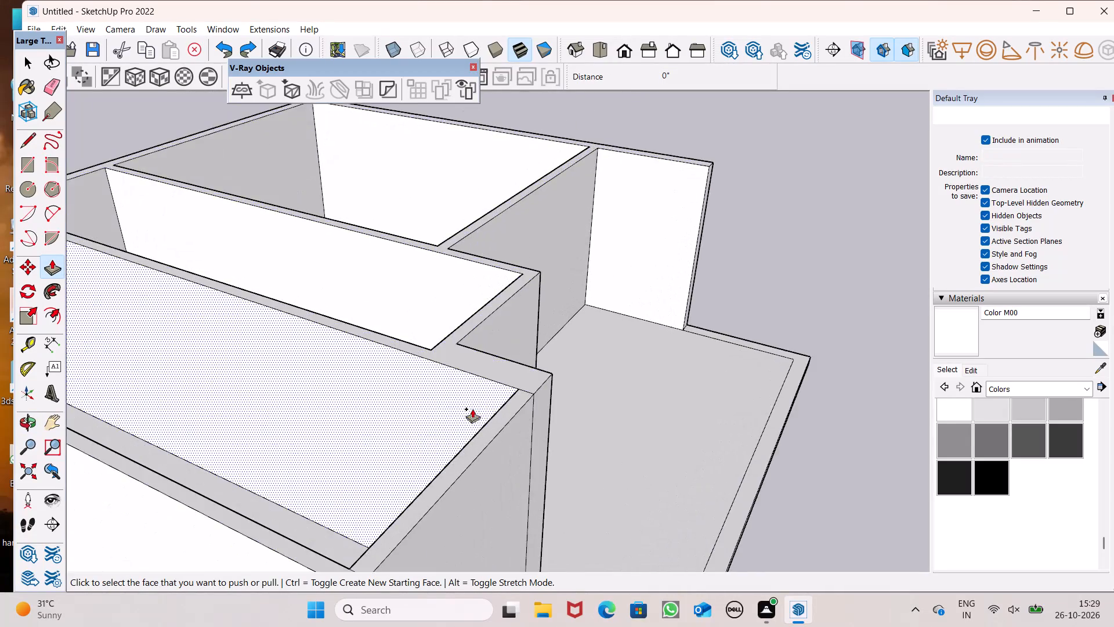
scroll(472, 409, up, 8)
scroll(554, 365, up, 8)
middle_drag(552, 363, 593, 264)
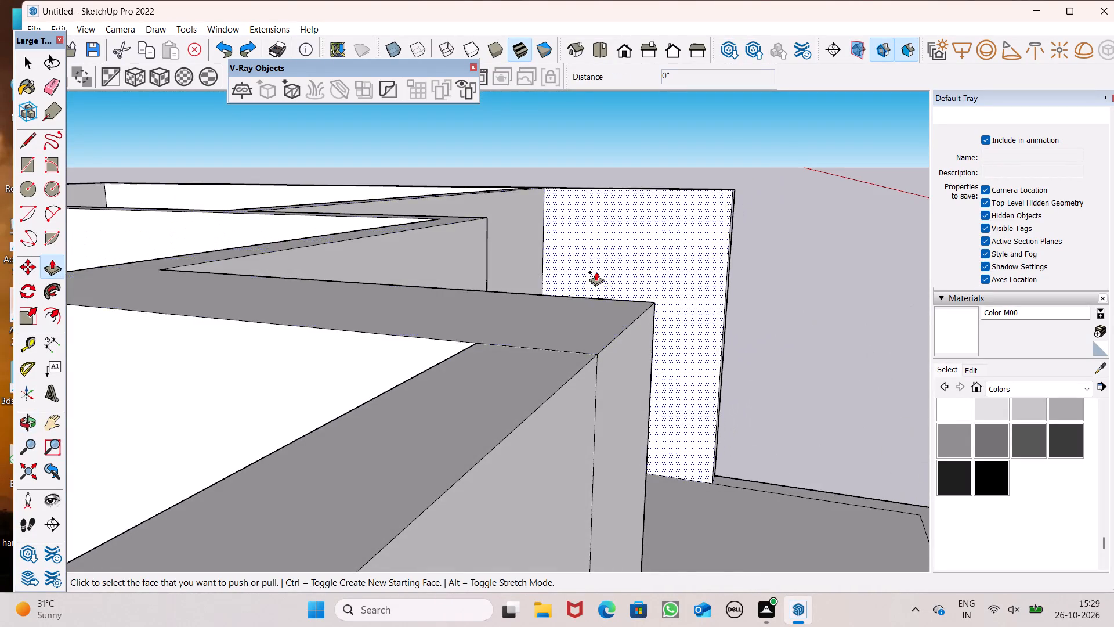
scroll(596, 272, down, 14)
middle_drag(578, 280, 513, 401)
scroll(495, 391, down, 6)
middle_drag(495, 351, 321, 488)
scroll(430, 314, up, 7)
scroll(430, 294, down, 4)
middle_drag(463, 381, 442, 401)
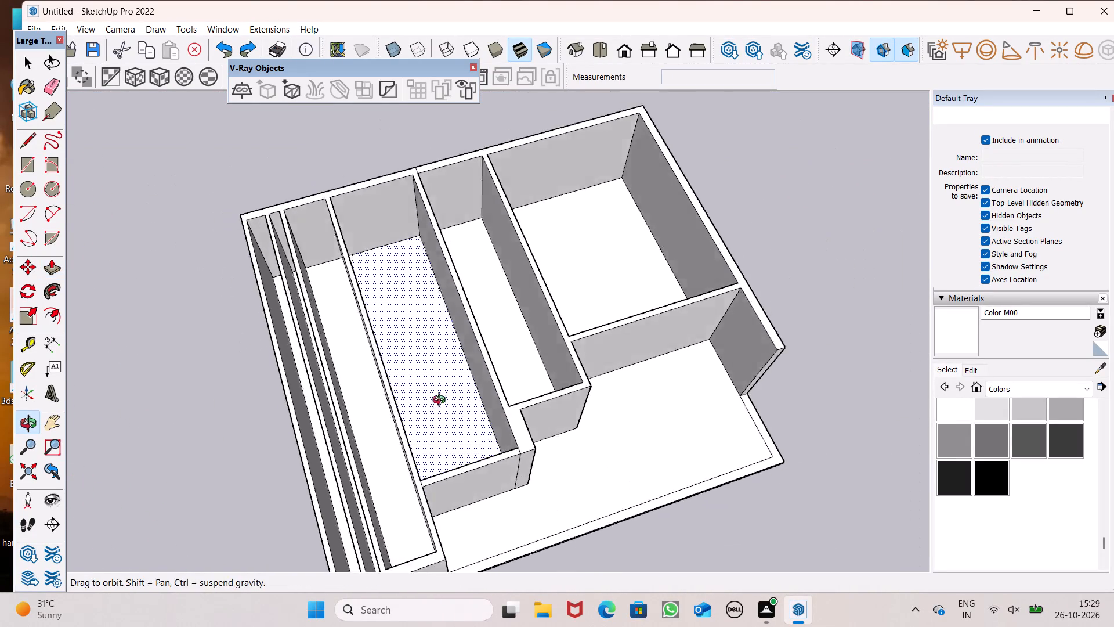
middle_drag(442, 401, 382, 421)
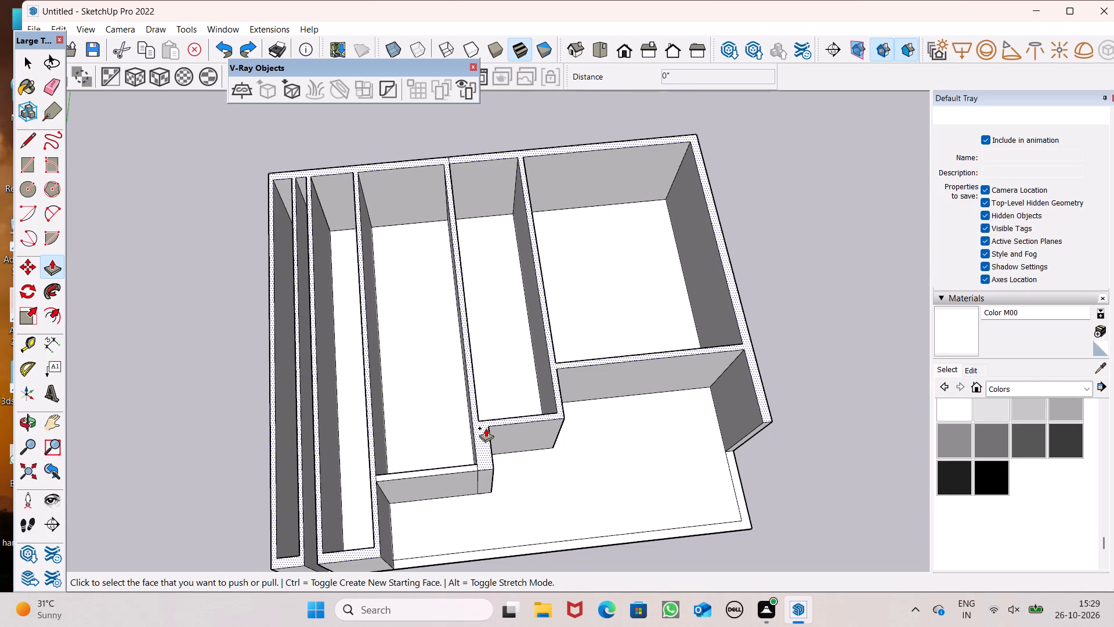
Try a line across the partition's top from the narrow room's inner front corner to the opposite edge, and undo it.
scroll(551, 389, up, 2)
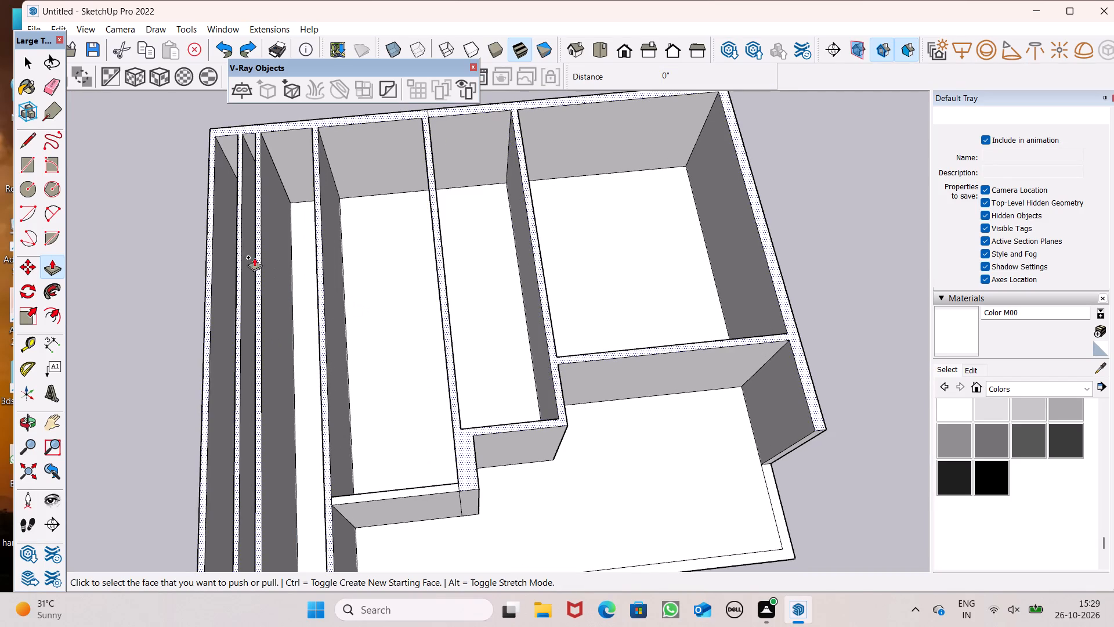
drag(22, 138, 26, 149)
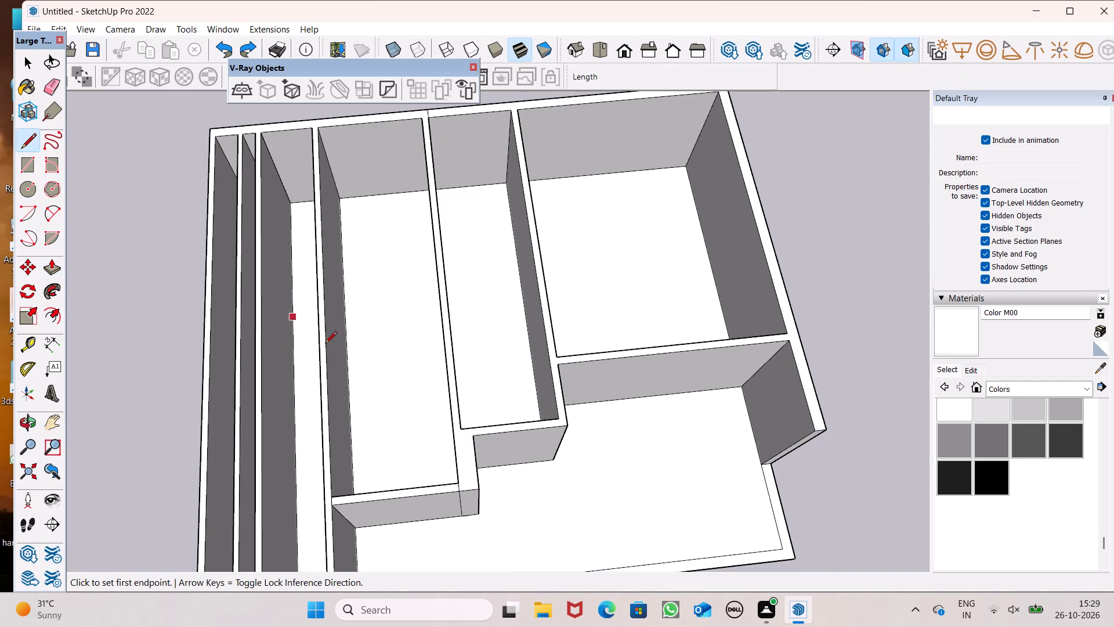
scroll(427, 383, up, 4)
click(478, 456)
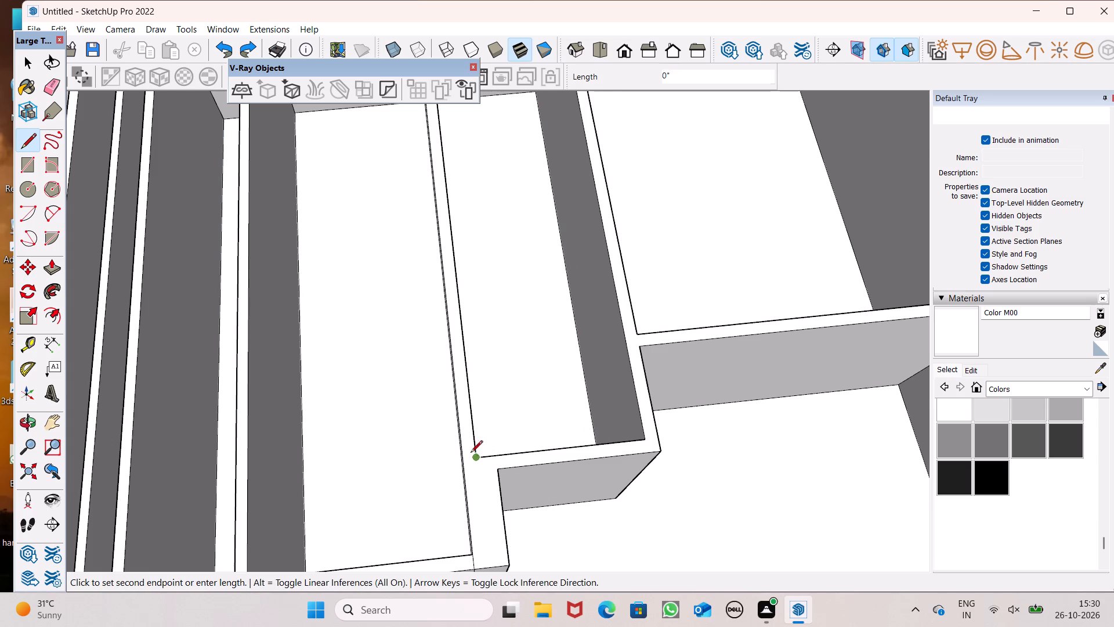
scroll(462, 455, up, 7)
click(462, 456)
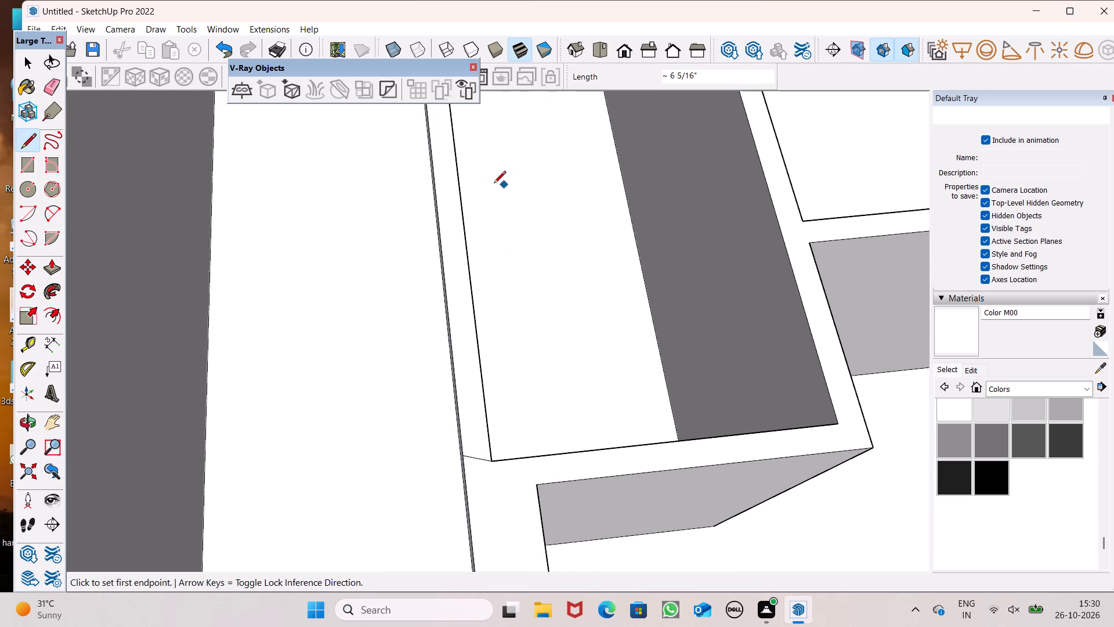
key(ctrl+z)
Draw a line parallel to the red axis across the partition's top, from the narrow room's inner front corner to the opposite edge.
scroll(472, 144, down, 6)
scroll(458, 239, down, 2)
scroll(461, 284, up, 12)
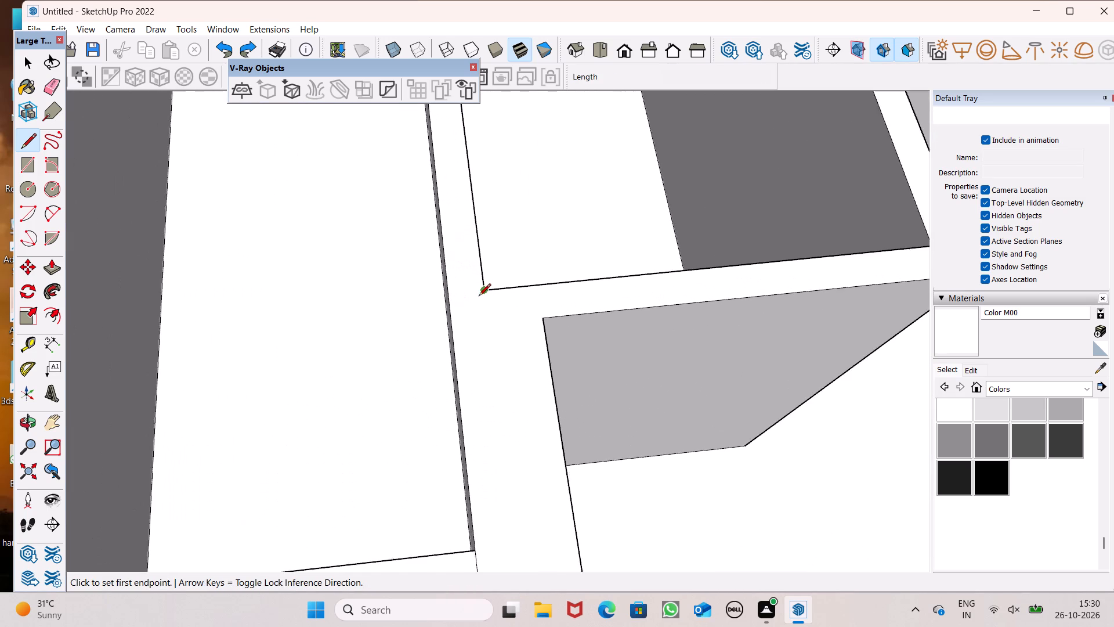
scroll(479, 297, up, 7)
drag(493, 289, 481, 289)
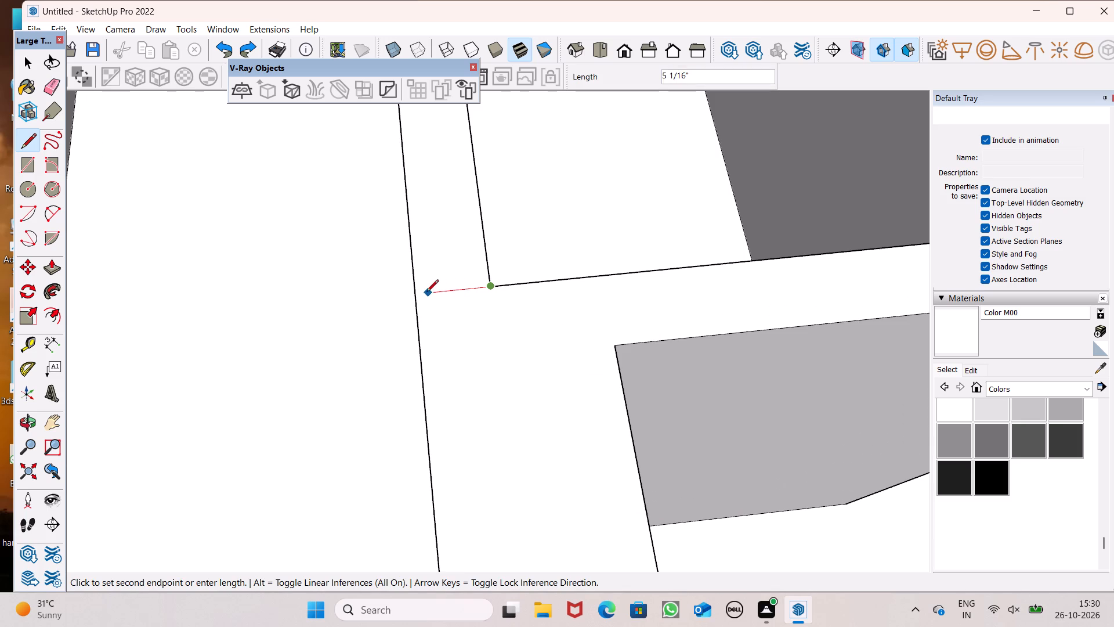
click(418, 294)
scroll(372, 232, down, 8)
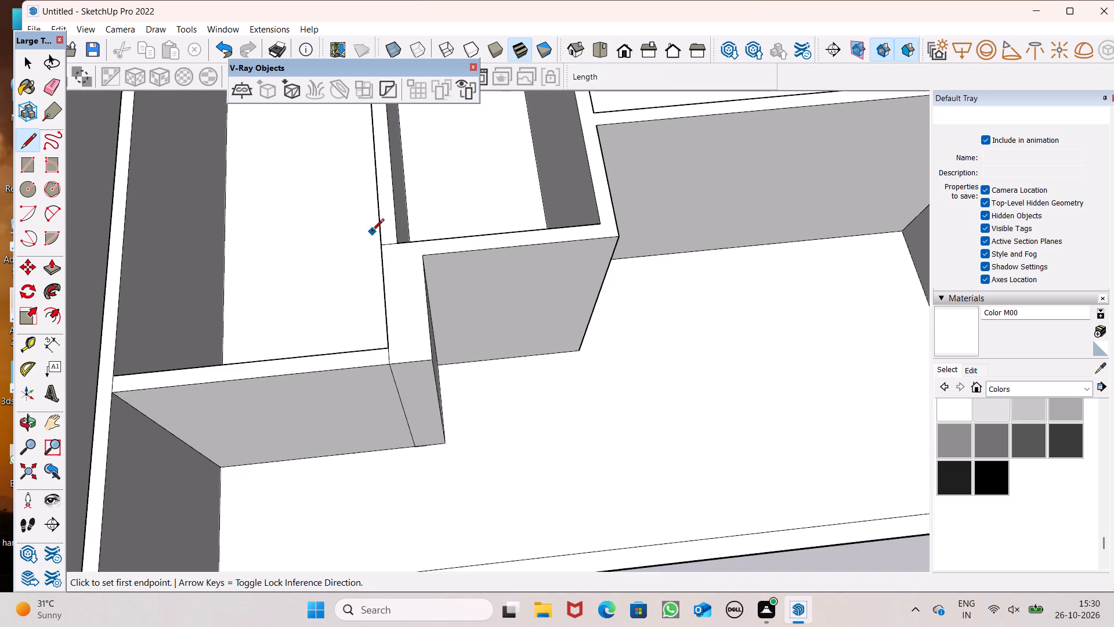
scroll(372, 232, down, 5)
key(space)
Push/Pull the connected wall-top face that includes the projecting partition end up by 1'.
scroll(372, 237, down, 10)
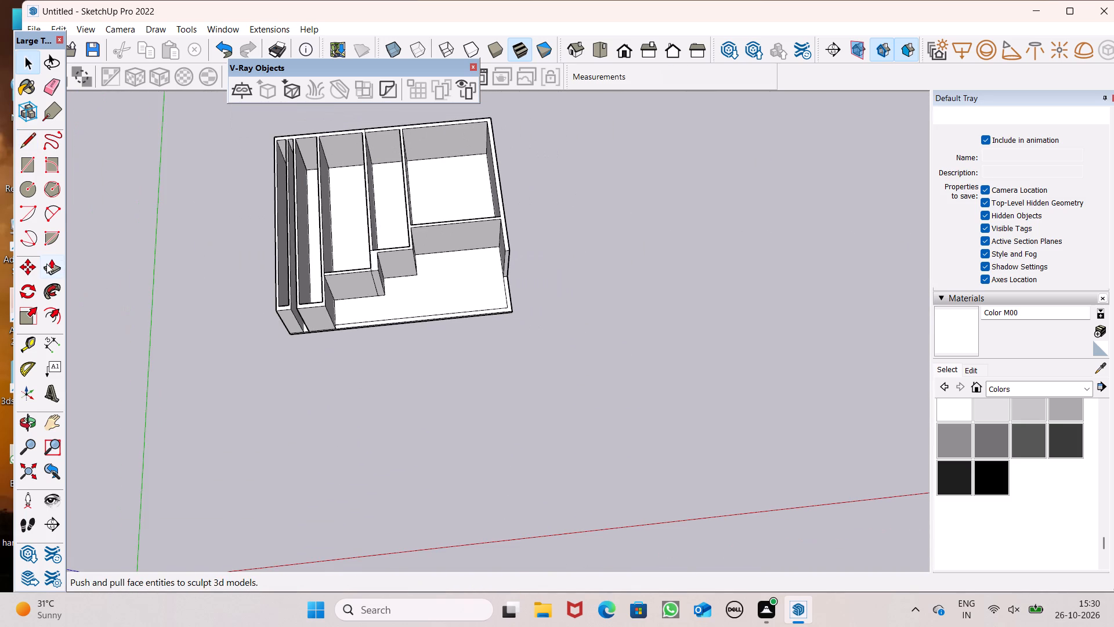
click(46, 262)
scroll(254, 169, up, 4)
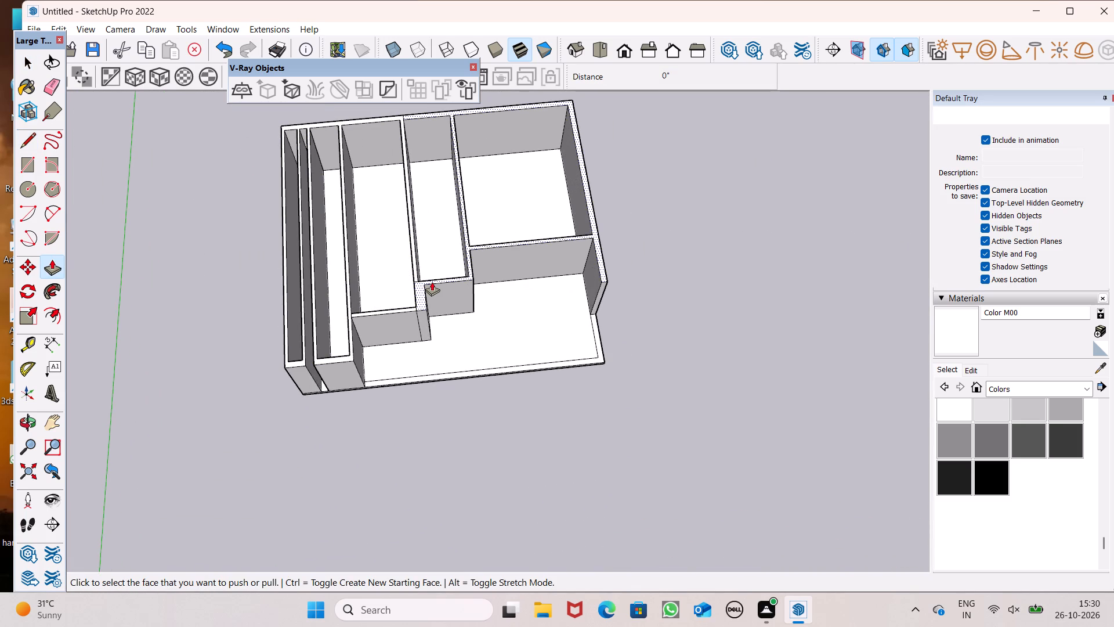
scroll(432, 281, up, 3)
scroll(457, 300, down, 1)
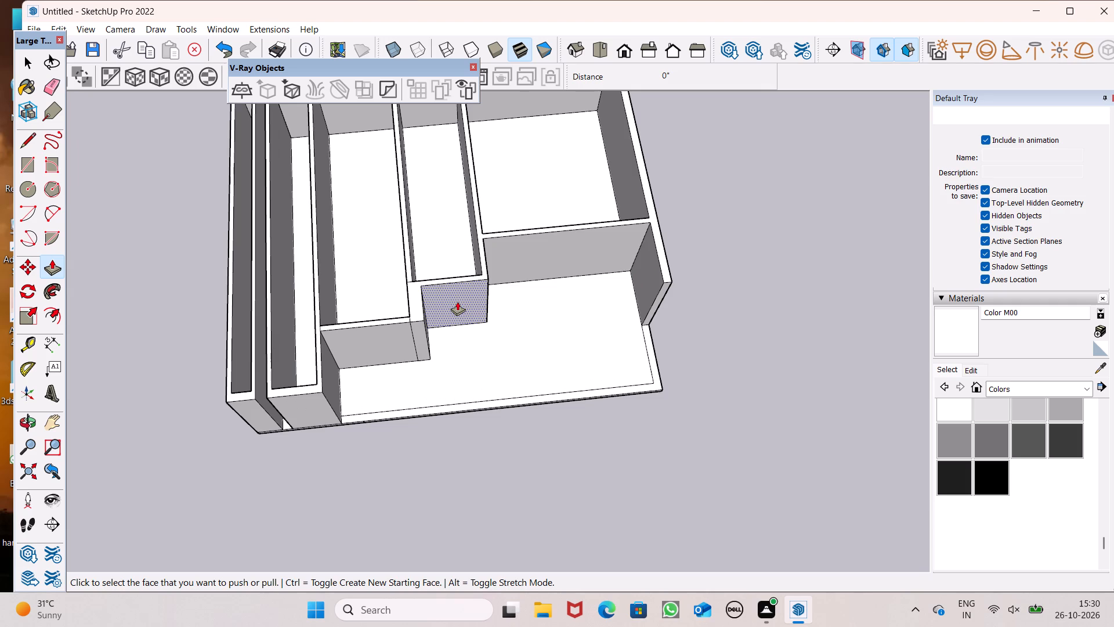
scroll(499, 311, up, 1)
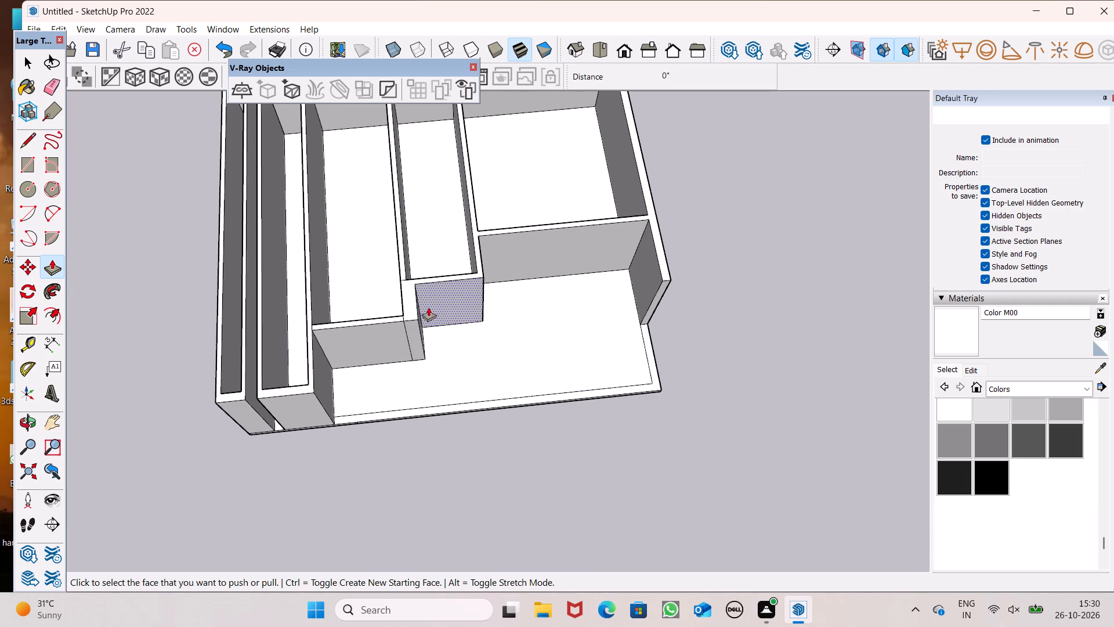
ctrl+drag(416, 307, 415, 301)
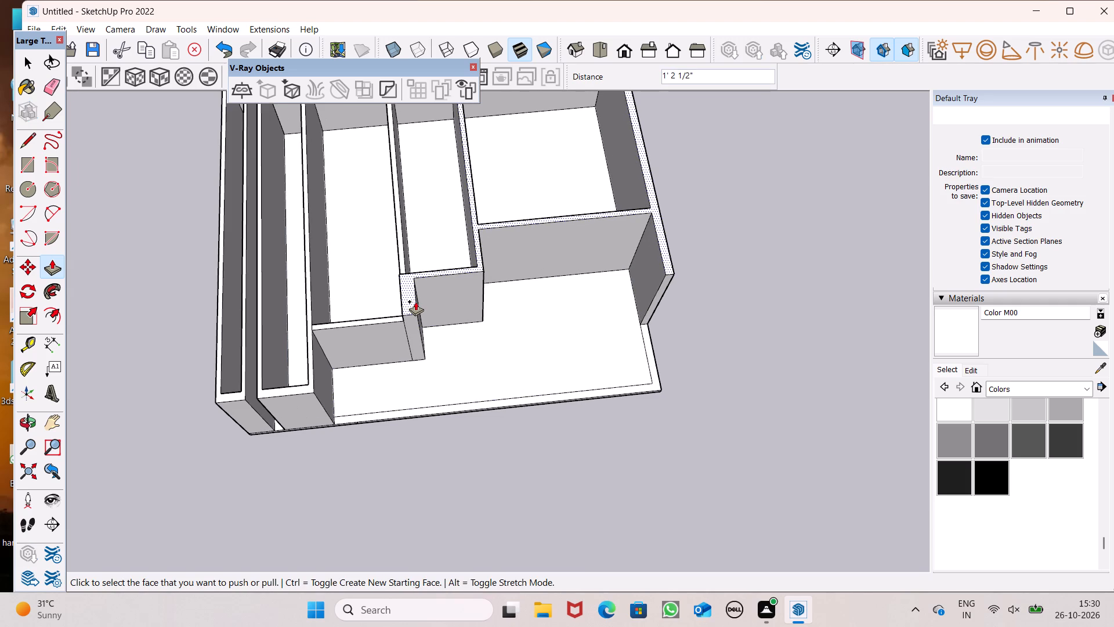
ctrl+drag(415, 301, 418, 293)
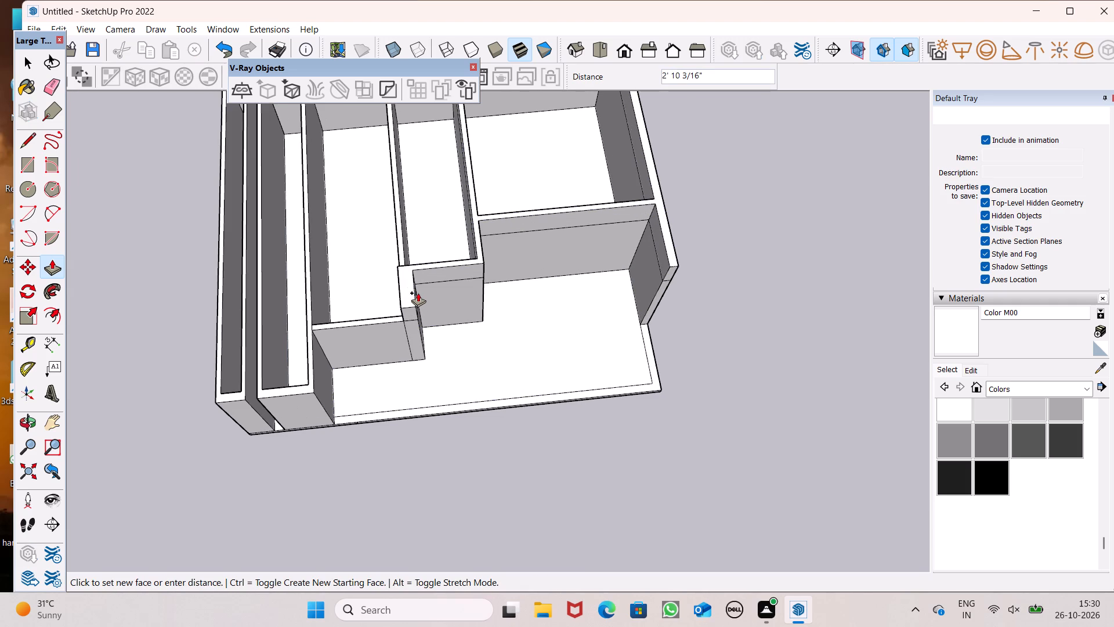
ctrl+drag(418, 293, 418, 293)
key(1)
key(apostrophe)
key(Return)
Examine the raised walls against the adjoining wall tops from the front and from the side.
scroll(413, 276, down, 1)
middle_drag(419, 298, 410, 119)
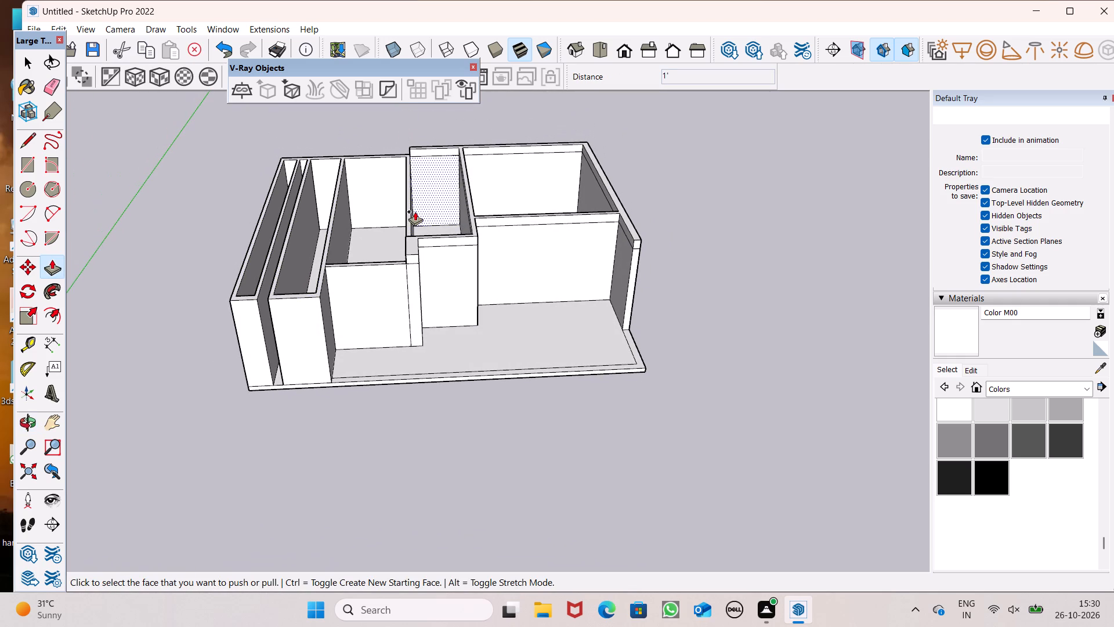
middle_drag(442, 210, 328, 198)
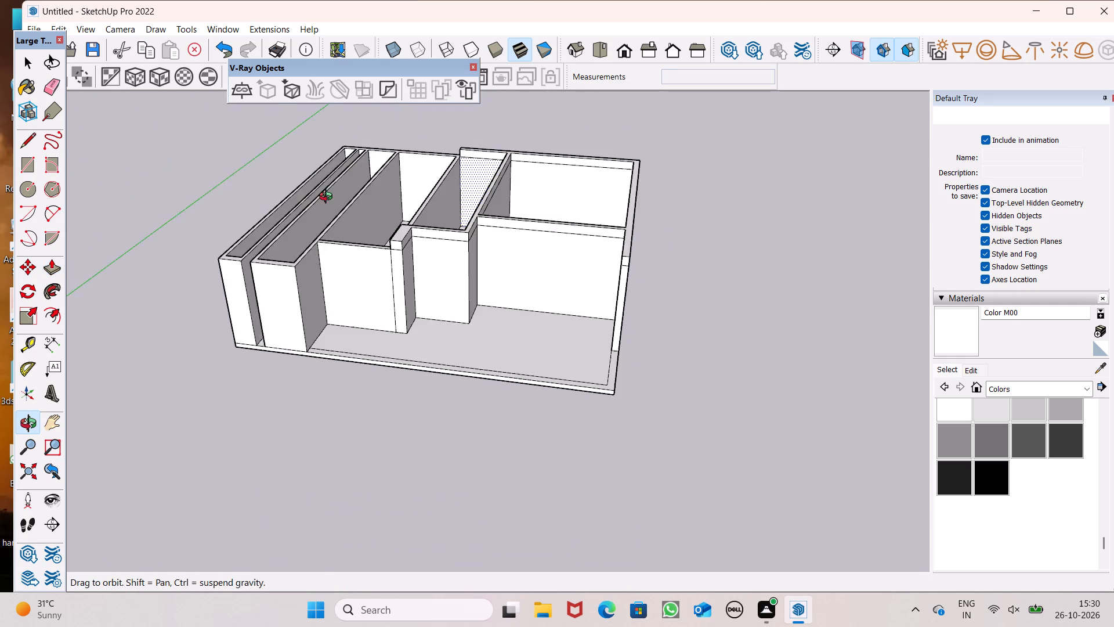
middle_drag(328, 198, 417, 132)
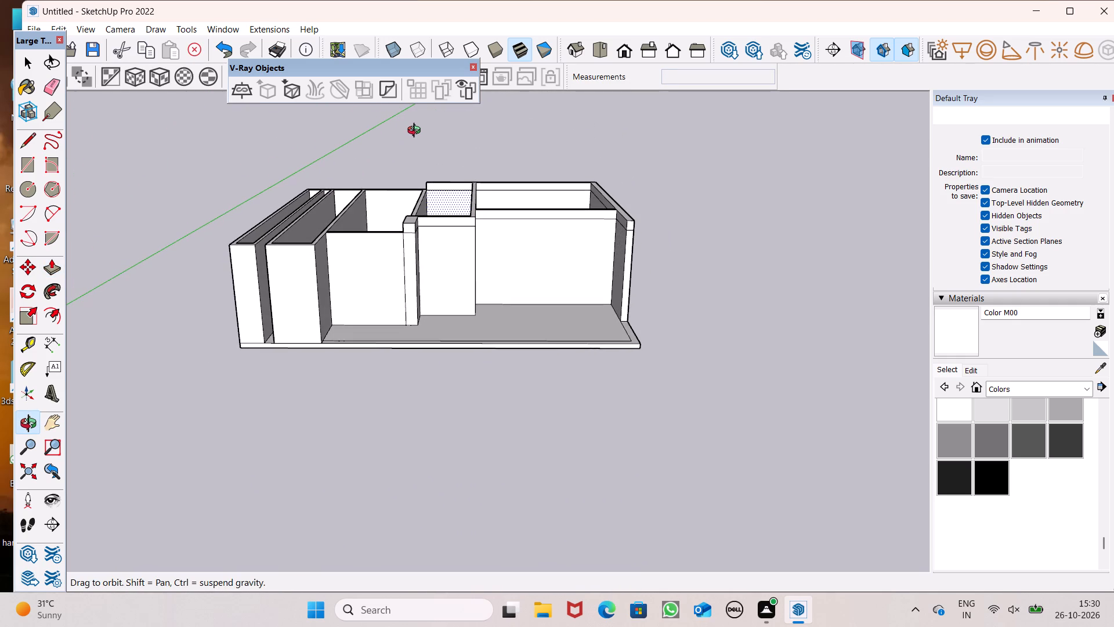
middle_drag(417, 132, 414, 152)
scroll(414, 153, up, 1)
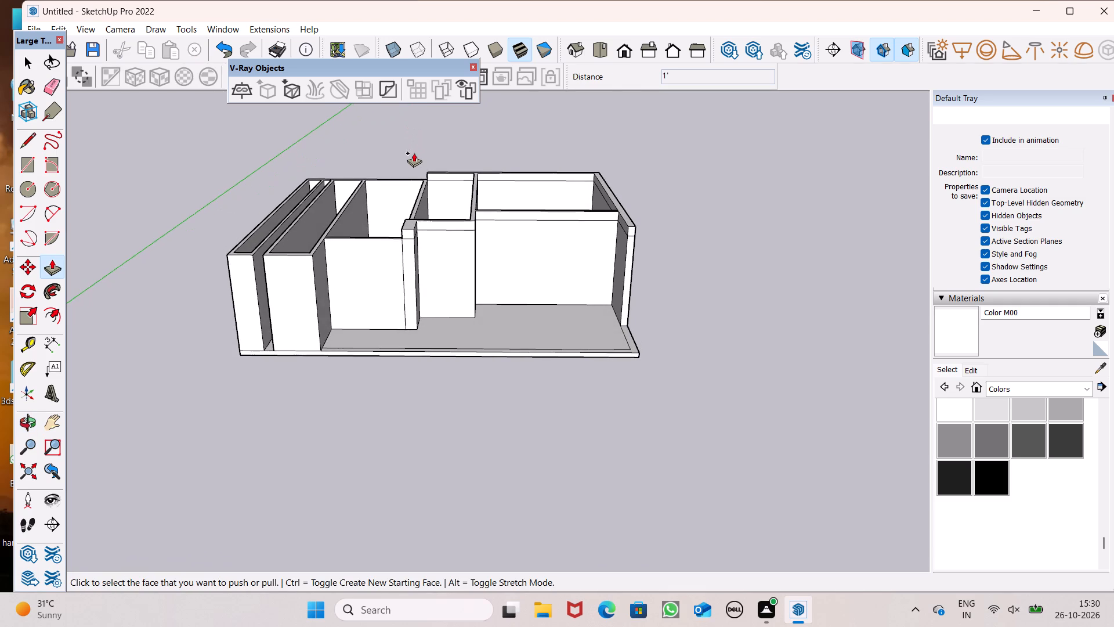
scroll(427, 192, down, 2)
Push/Pull the raised connected wall-top face further upward, entering a distance of 3'.
middle_drag(427, 214, 427, 352)
scroll(419, 336, up, 6)
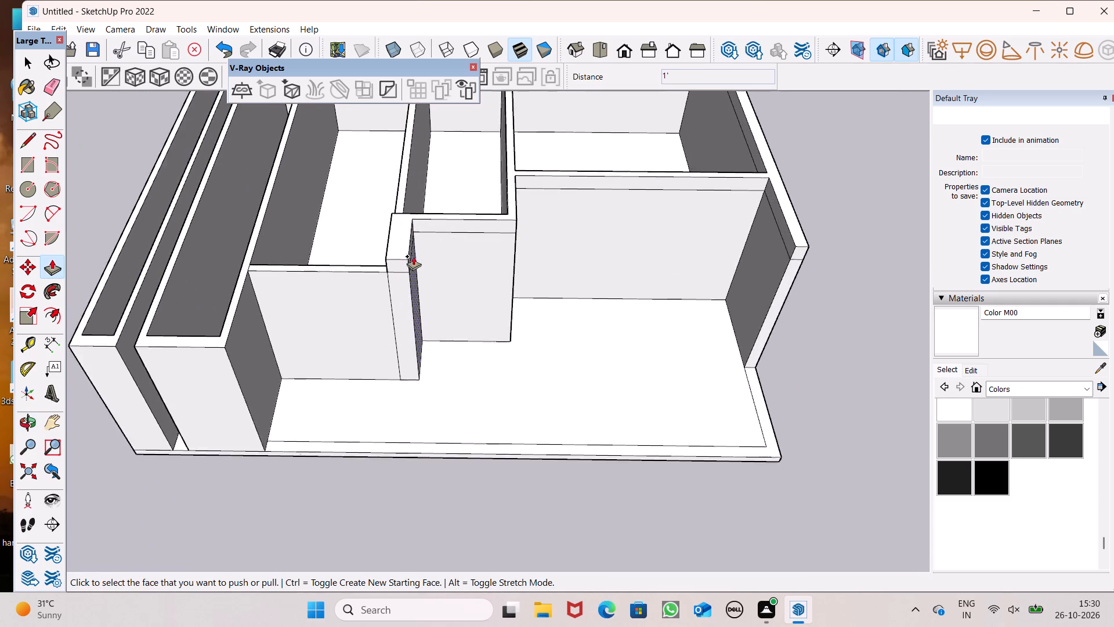
middle_drag(407, 268, 403, 334)
ctrl+drag(403, 278, 404, 269)
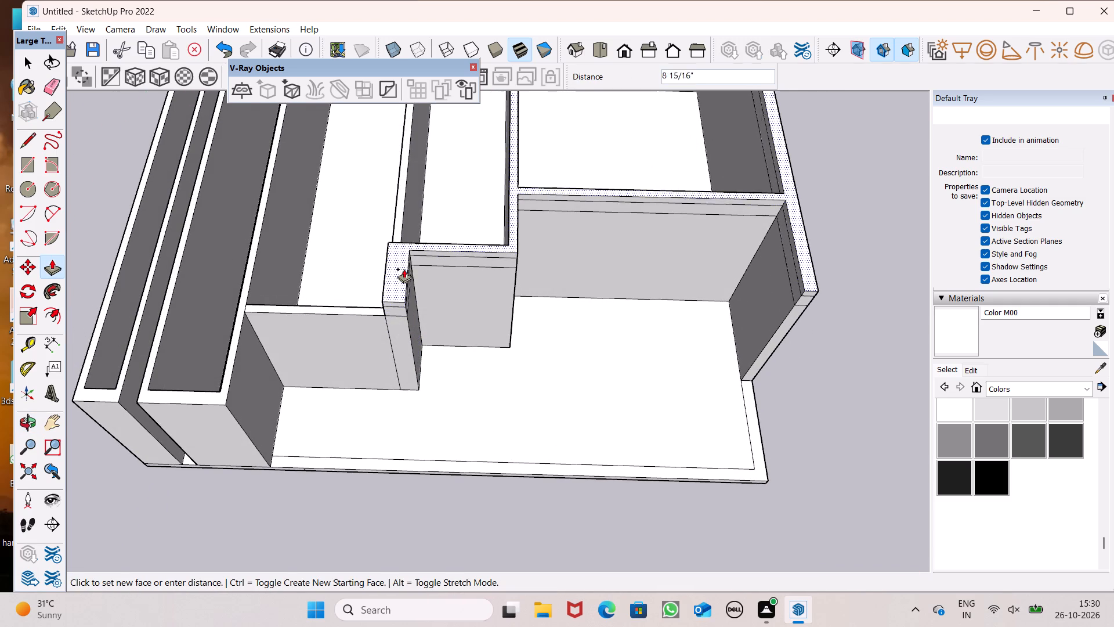
ctrl+drag(404, 269, 398, 236)
text(3')
key(Return)
Examine the raised walls and the projecting partition end from the front and from above.
scroll(396, 236, down, 3)
middle_drag(385, 261, 397, 131)
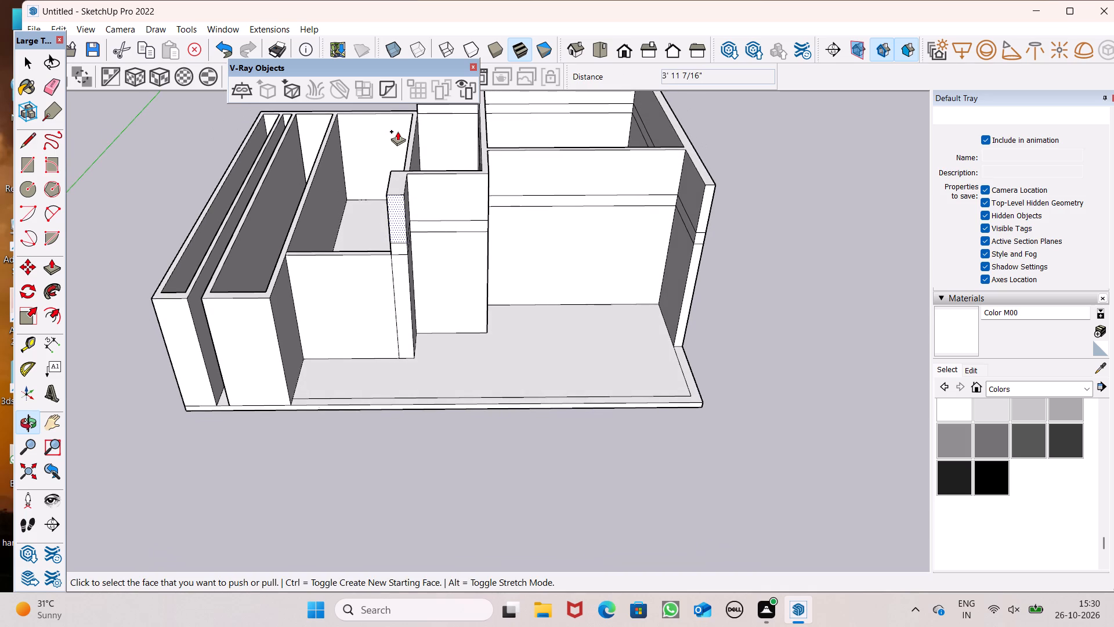
middle_drag(414, 168, 430, 220)
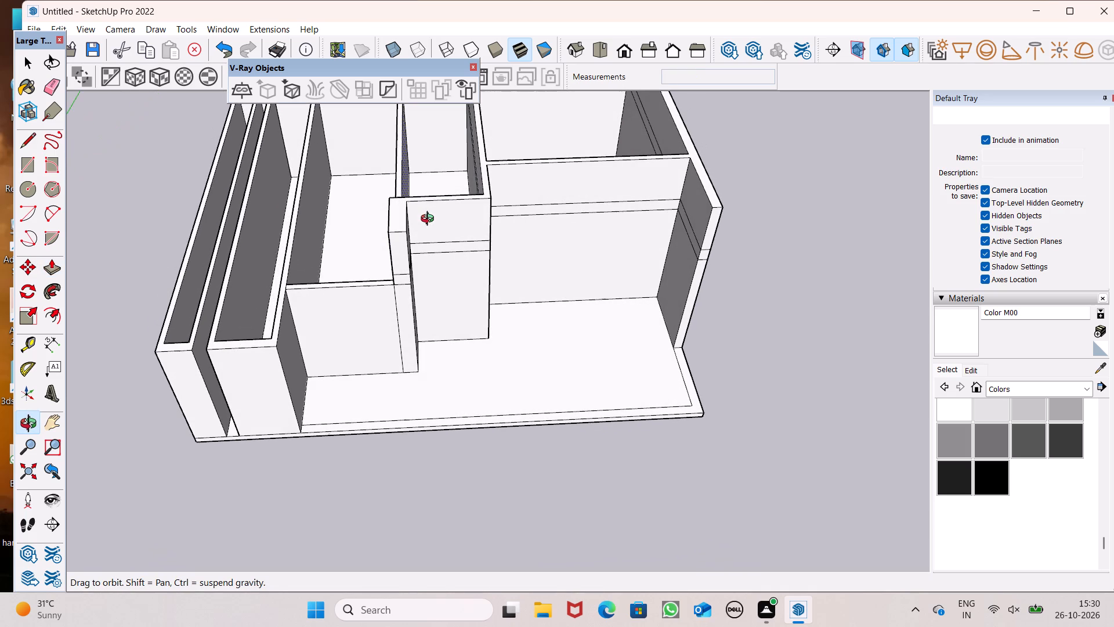
middle_drag(430, 220, 430, 221)
middle_click(430, 221)
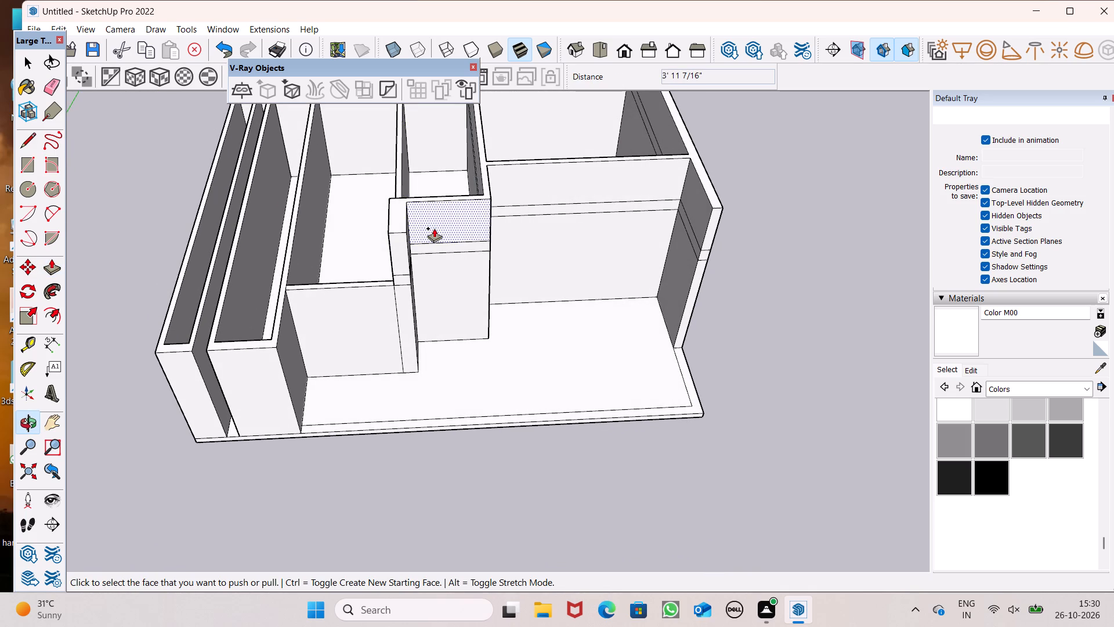
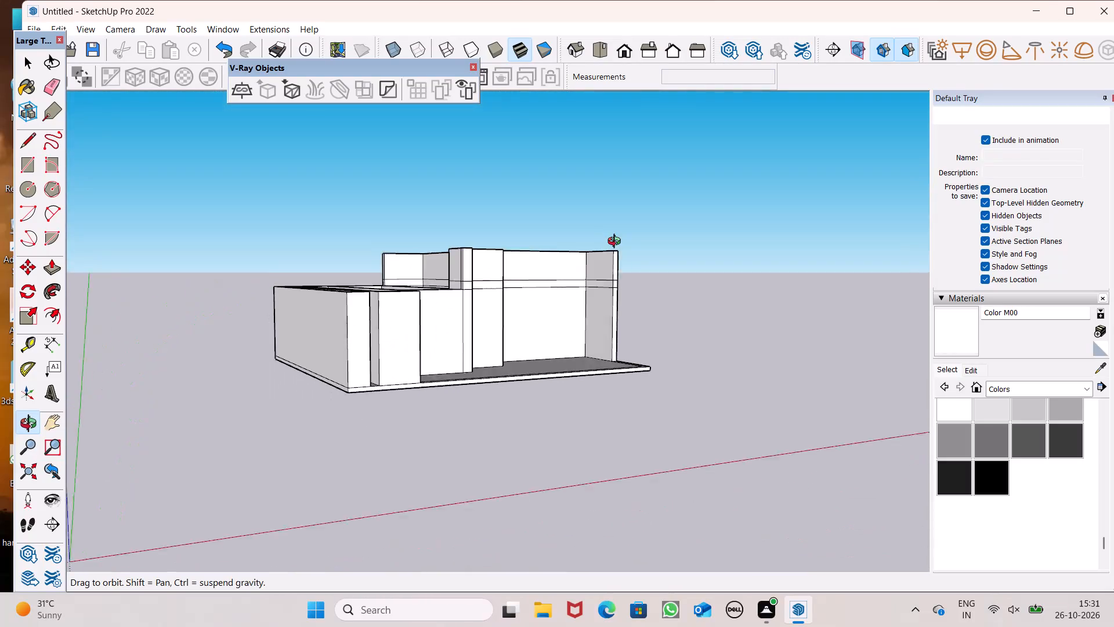
Push/Pull the upper band of the short recessed wall forward until it is flush with the projecting partition end.
scroll(642, 244, up, 1)
scroll(619, 255, down, 1)
middle_drag(632, 302, 570, 359)
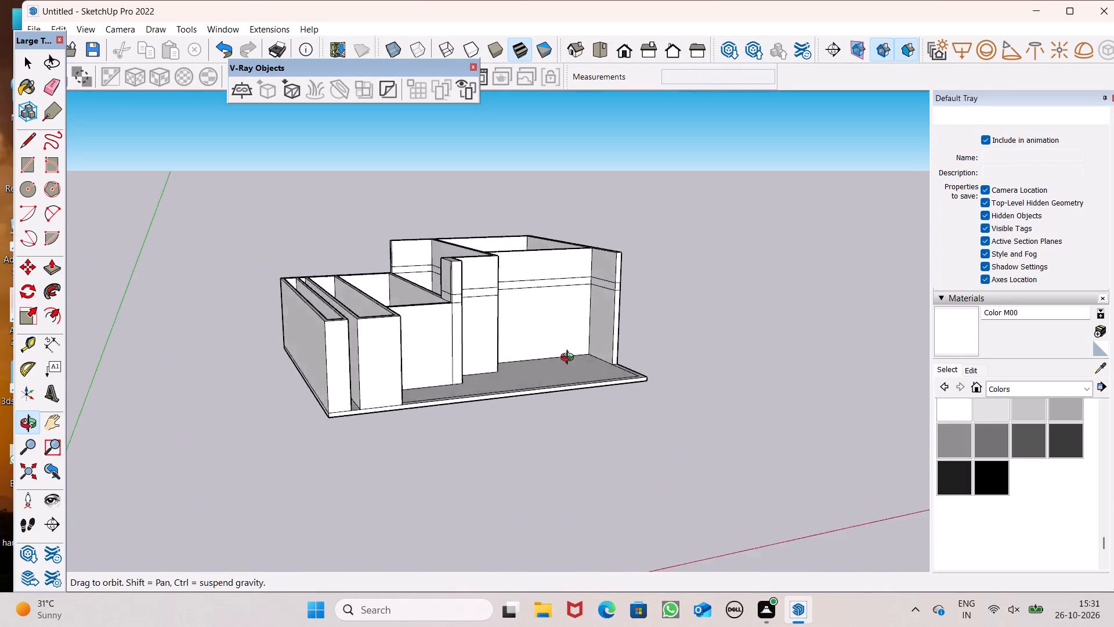
middle_drag(570, 359, 432, 412)
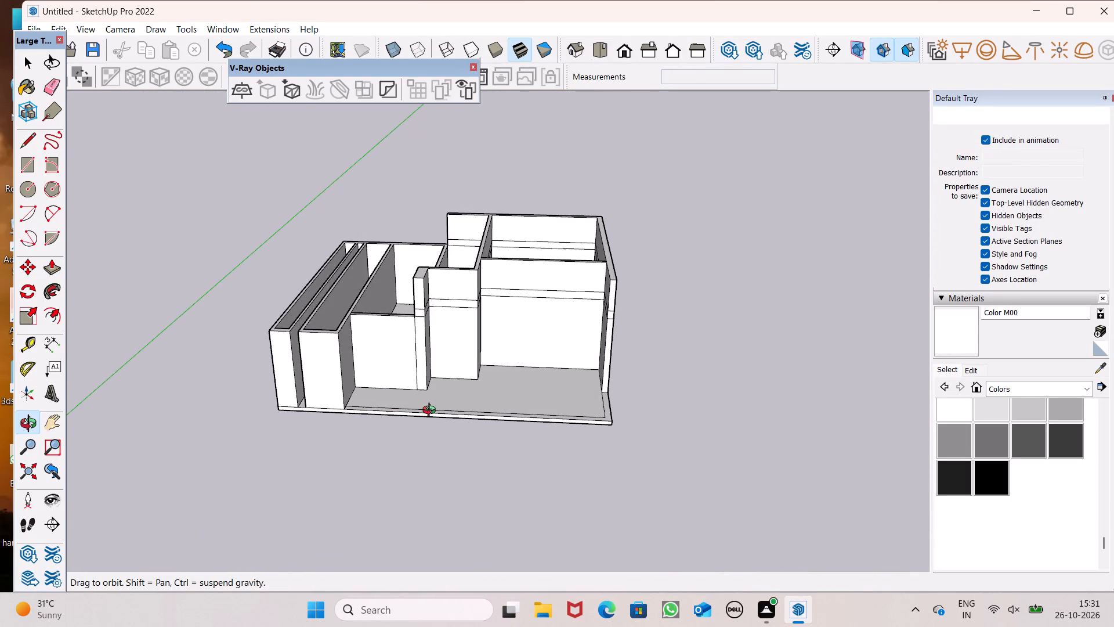
middle_drag(432, 412, 515, 358)
scroll(501, 324, up, 2)
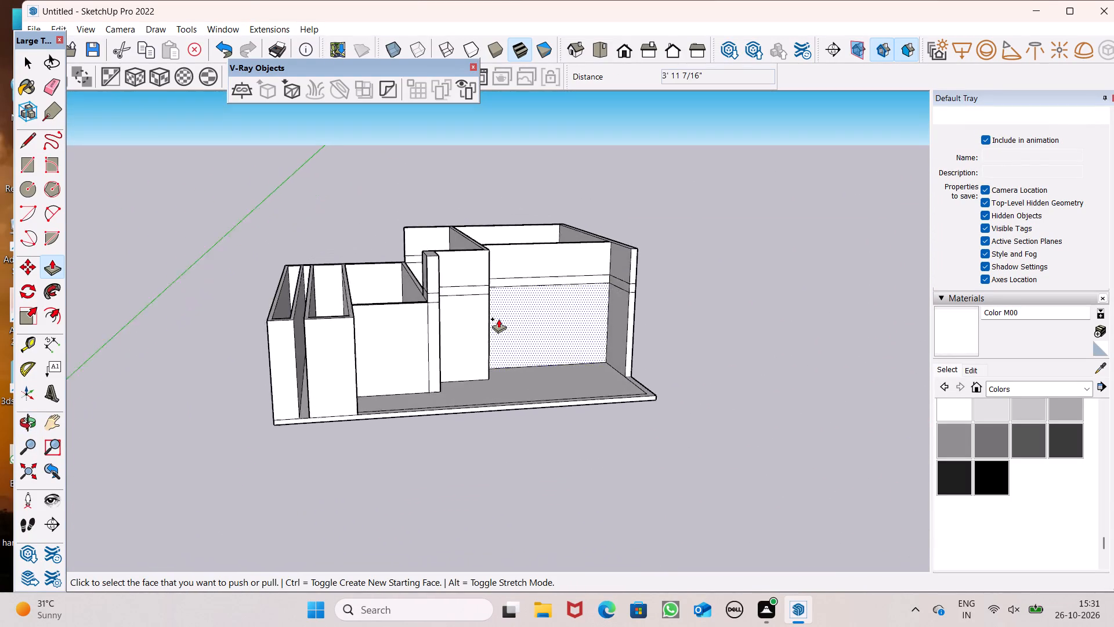
scroll(498, 319, up, 2)
middle_drag(479, 318, 373, 388)
middle_drag(435, 289, 479, 290)
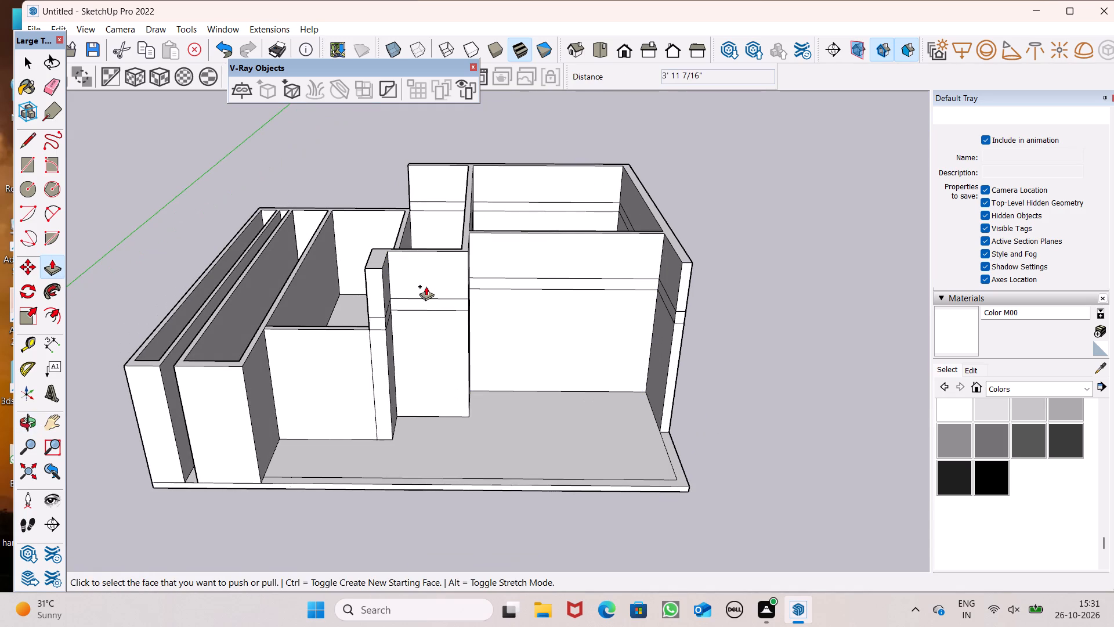
scroll(456, 289, up, 2)
middle_drag(457, 294, 404, 329)
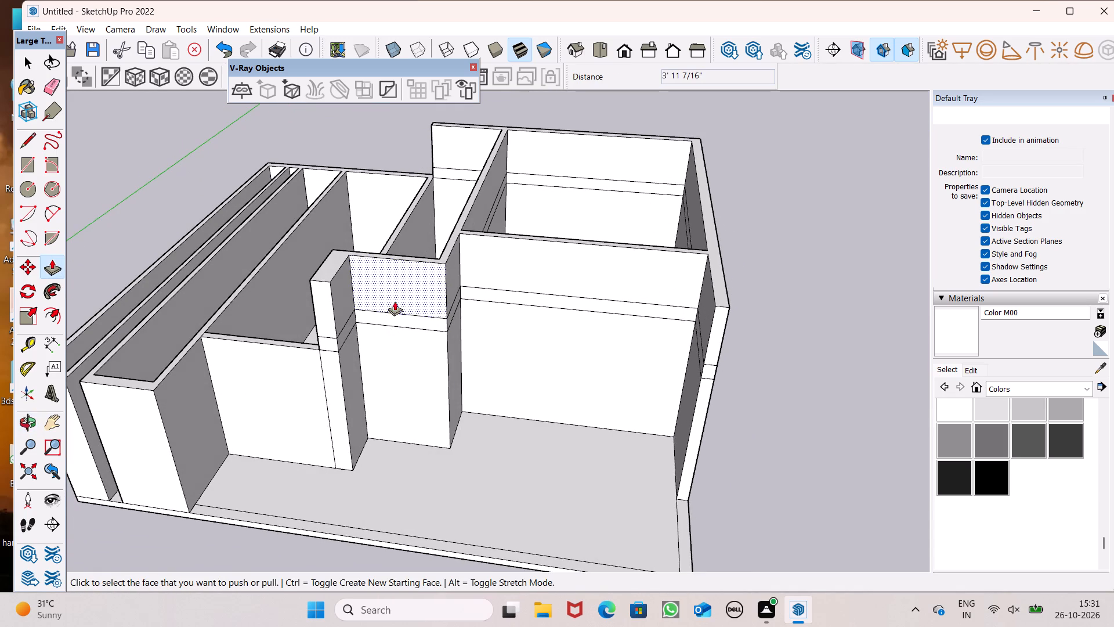
drag(395, 301, 339, 318)
Push/Pull the upper band of the wide recessed wall forward about 6' 3 9/16", plus about 1' 4 3/8", flush with the adjoining band.
drag(481, 266, 438, 320)
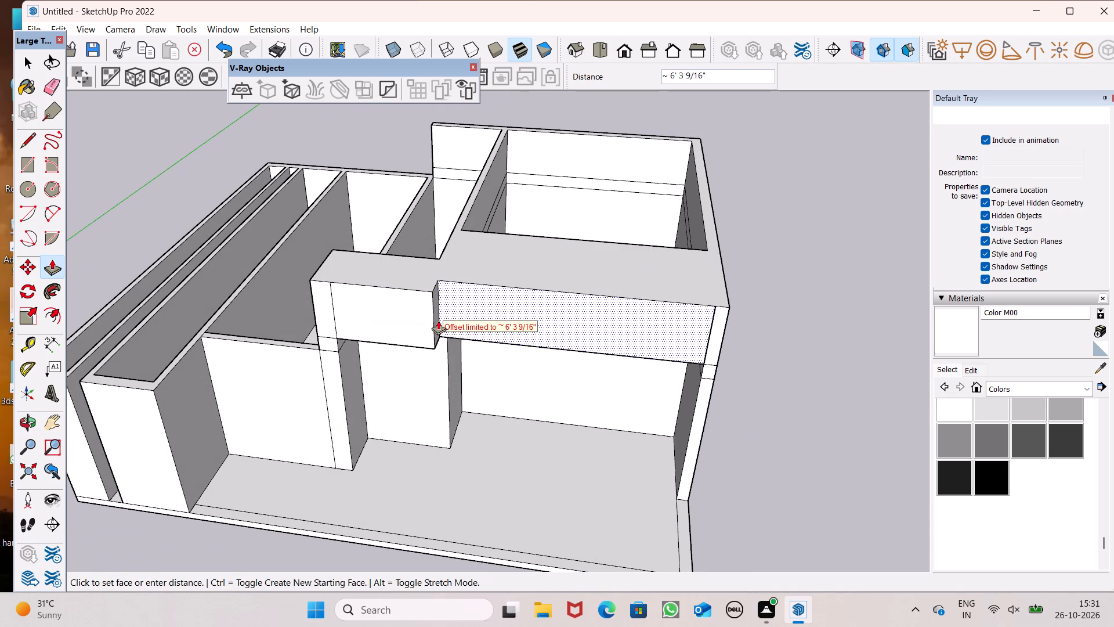
drag(438, 320, 421, 328)
drag(455, 316, 438, 333)
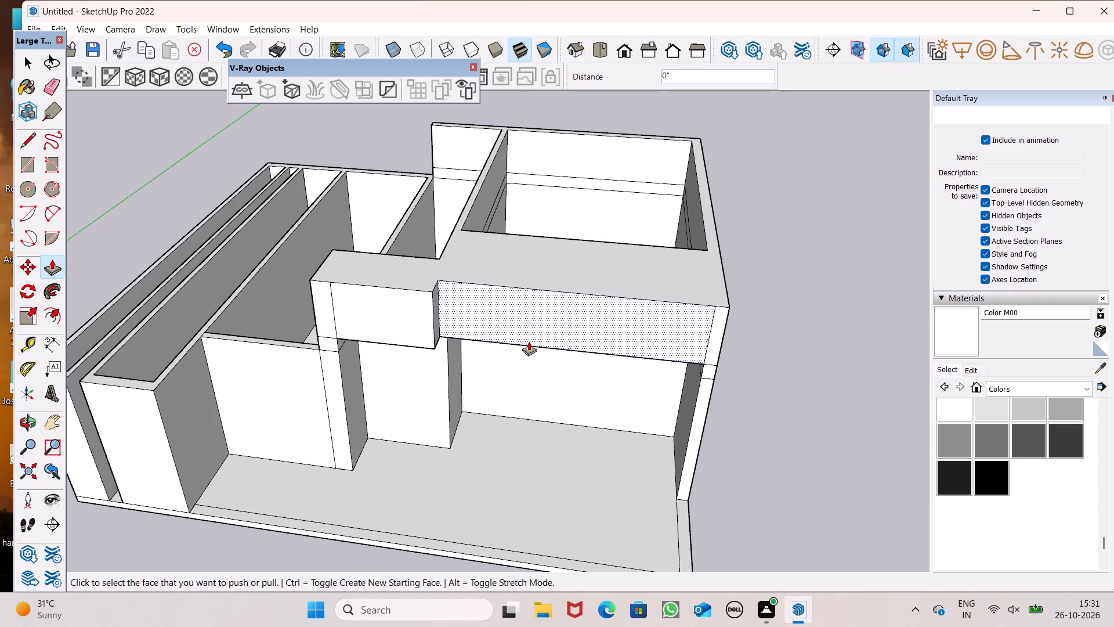
drag(483, 316, 426, 342)
Push/Pull the narrow band of the wide wall, beneath the overhang, forward 4' 2 5/8" plus about 2' 15/16".
scroll(529, 309, down, 4)
middle_drag(515, 323, 556, 82)
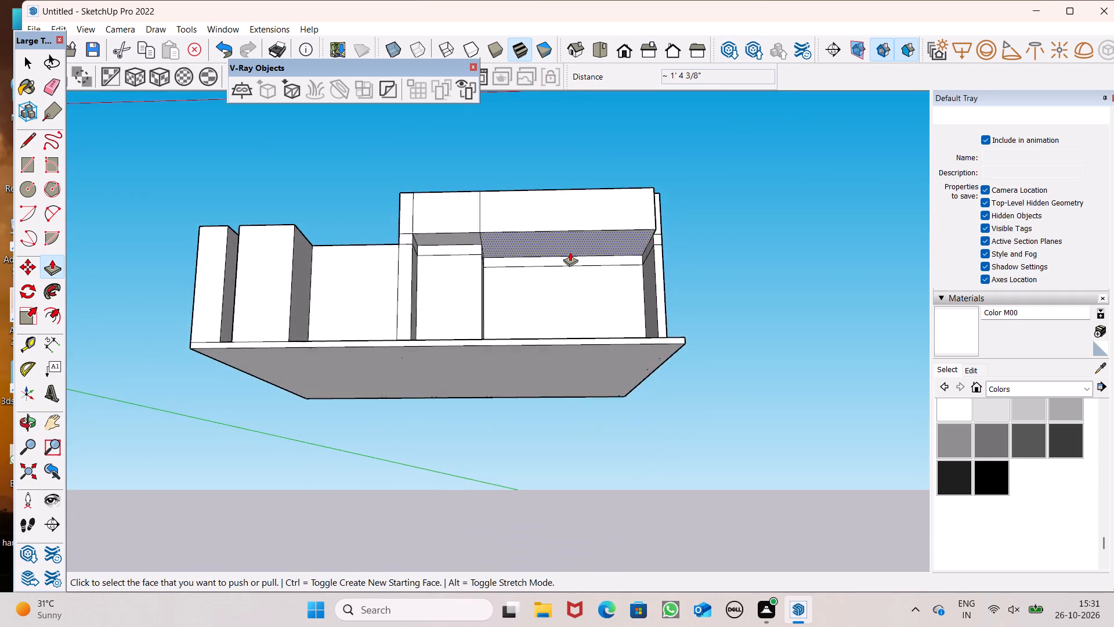
scroll(570, 252, up, 4)
drag(550, 268, 566, 238)
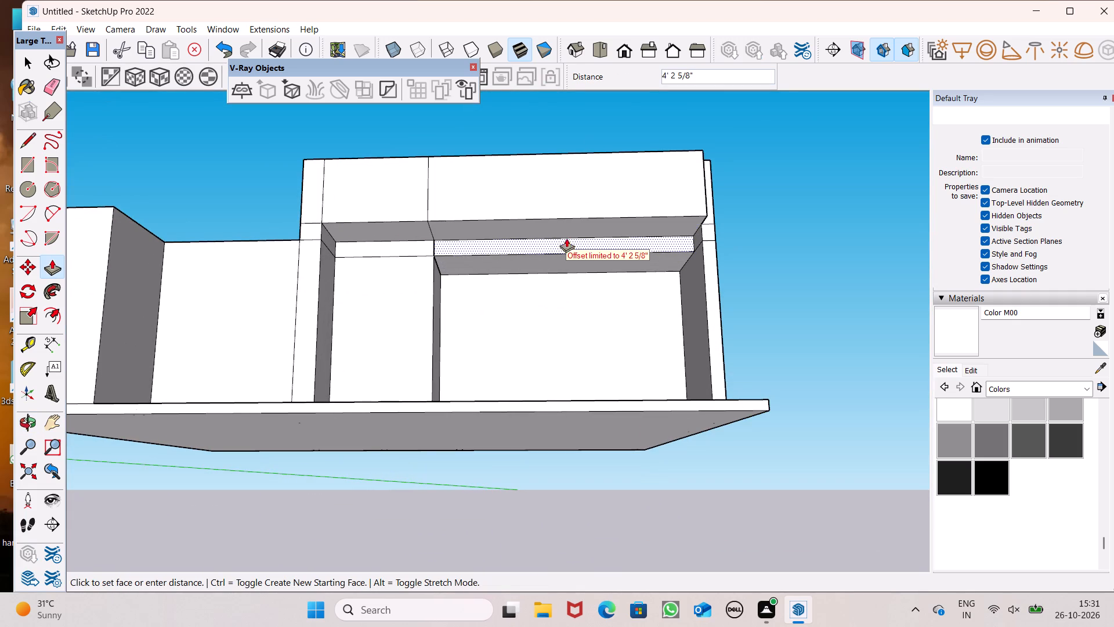
drag(566, 238, 569, 230)
drag(549, 244, 550, 224)
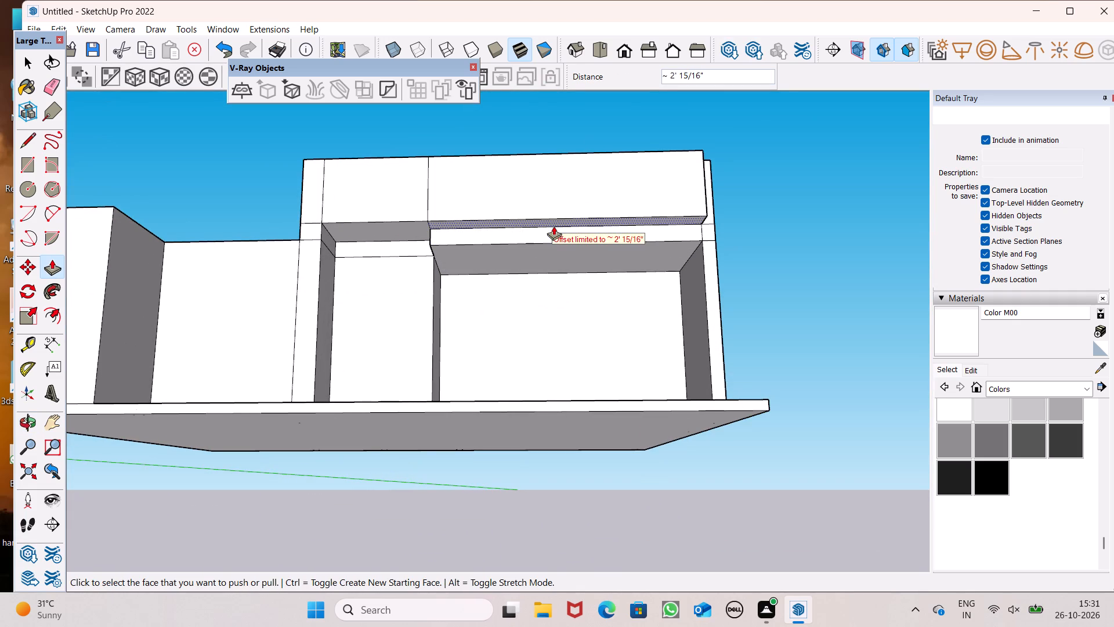
Push/Pull the short wall's narrow band beneath the overhang forward about 2' 15/16".
scroll(554, 225, down, 1)
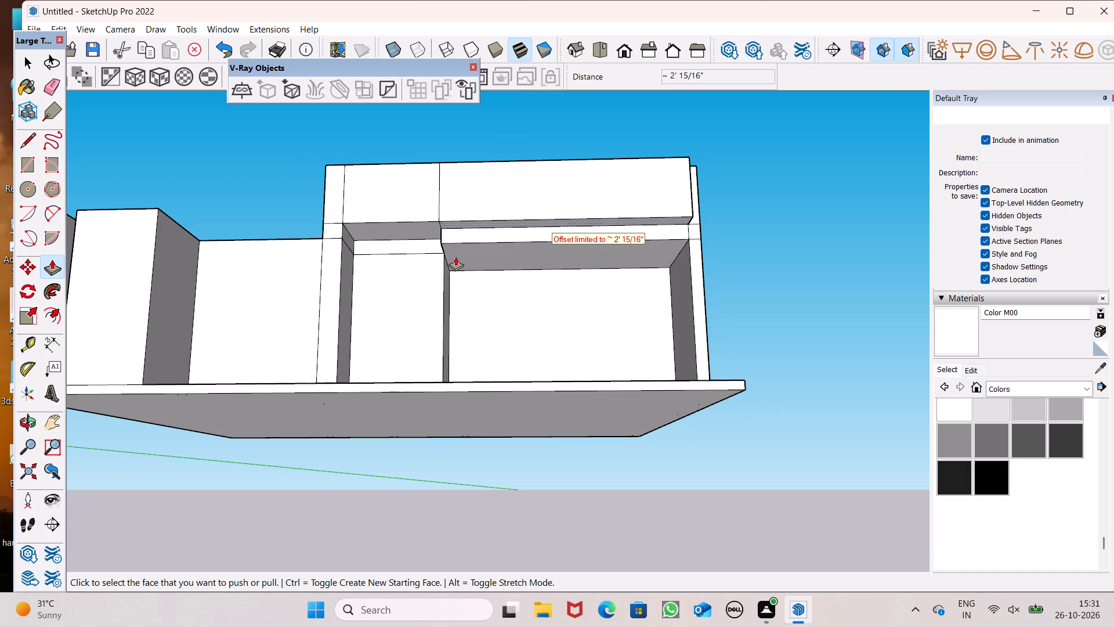
scroll(429, 273, up, 2)
drag(412, 243, 419, 225)
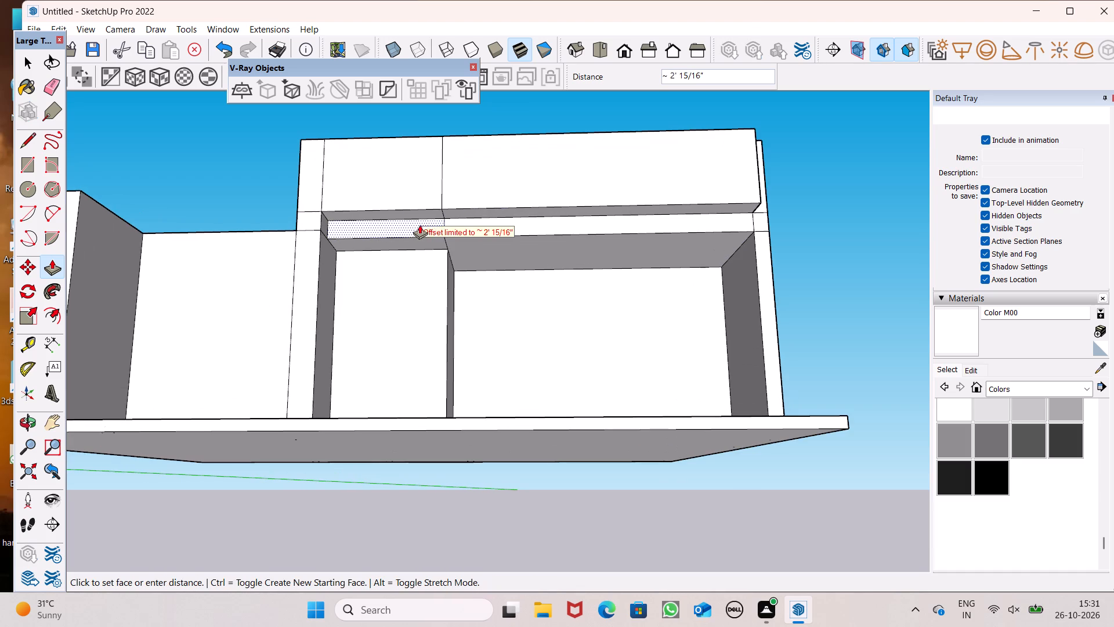
drag(419, 225, 435, 217)
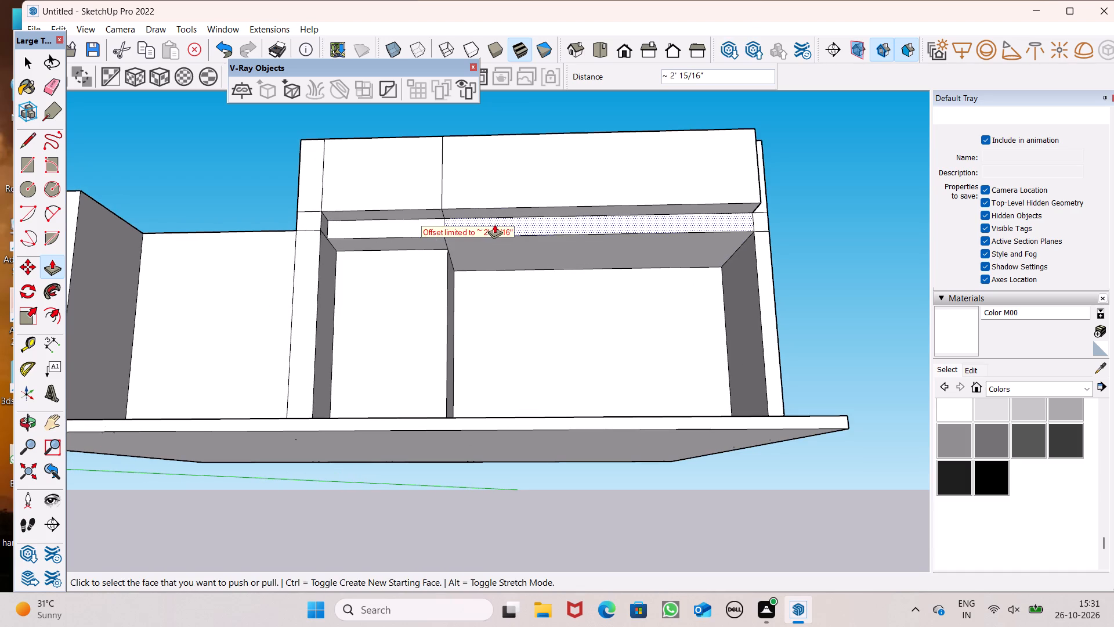
Push/Pull the short wall's narrow band forward another 7 9/16" and bring the wide wall's band flush with it.
scroll(495, 224, down, 1)
middle_drag(515, 242, 636, 330)
scroll(512, 261, up, 2)
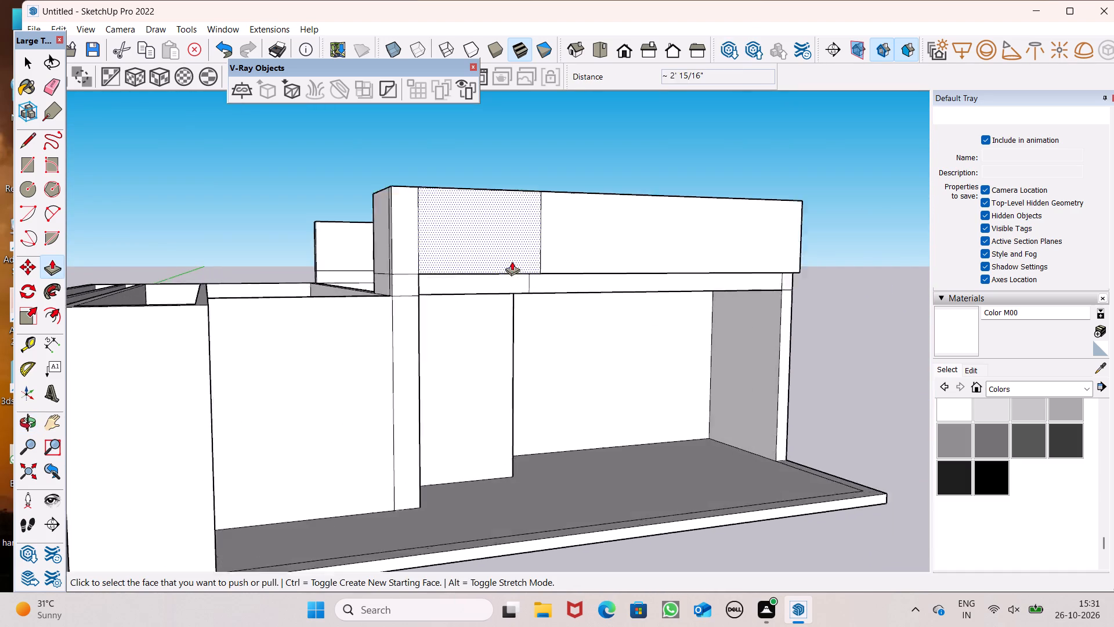
scroll(512, 261, up, 2)
middle_drag(577, 299, 541, 225)
scroll(542, 226, up, 4)
scroll(452, 225, up, 1)
drag(452, 225, 448, 211)
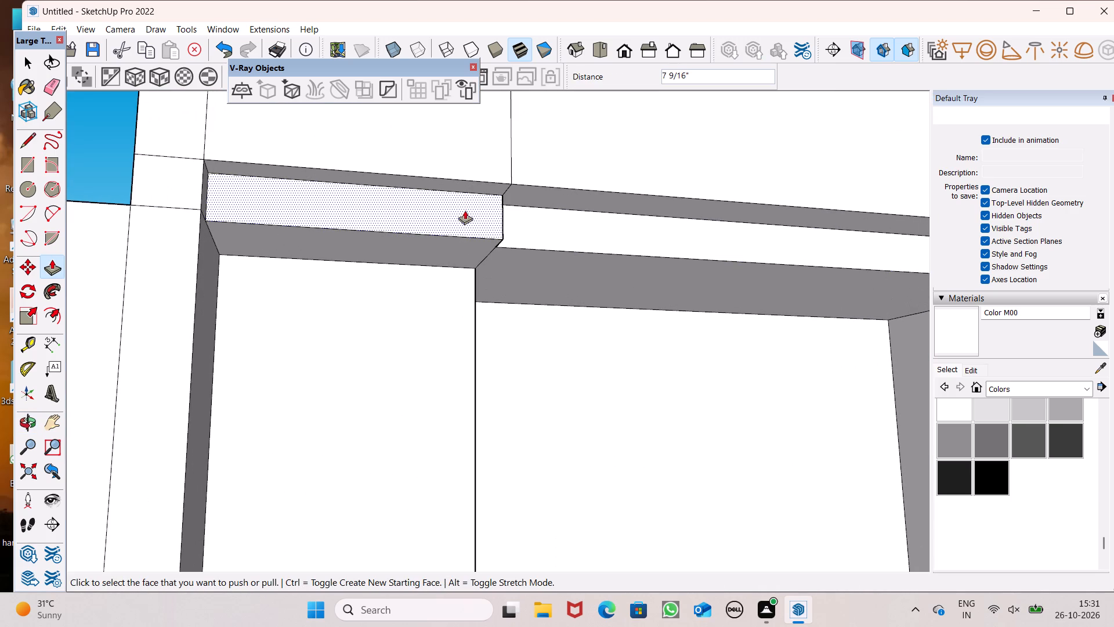
drag(523, 236, 500, 218)
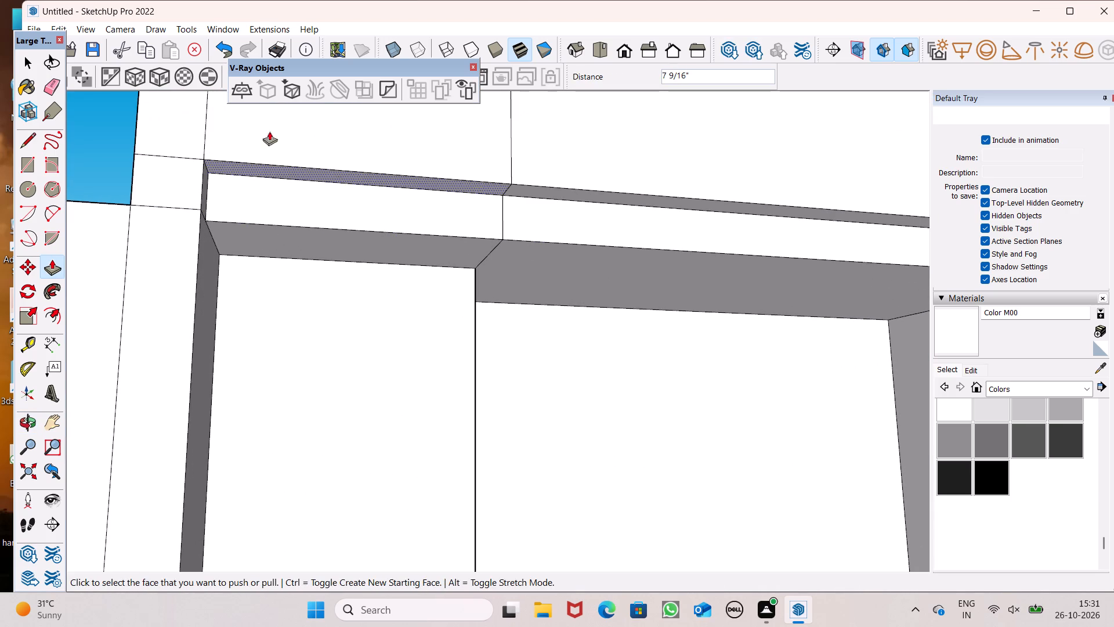
Erase the edges dividing the two narrow bands on their front face and on the undersides above and below it.
click(47, 95)
scroll(431, 204, up, 3)
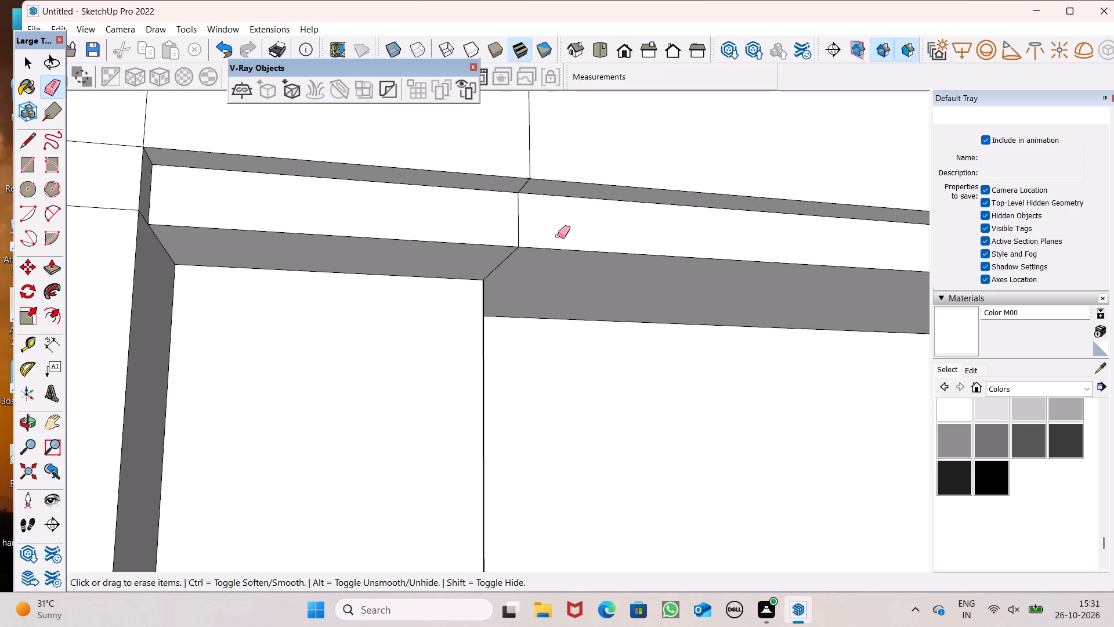
drag(540, 220, 530, 221)
drag(530, 204, 527, 211)
scroll(522, 201, up, 6)
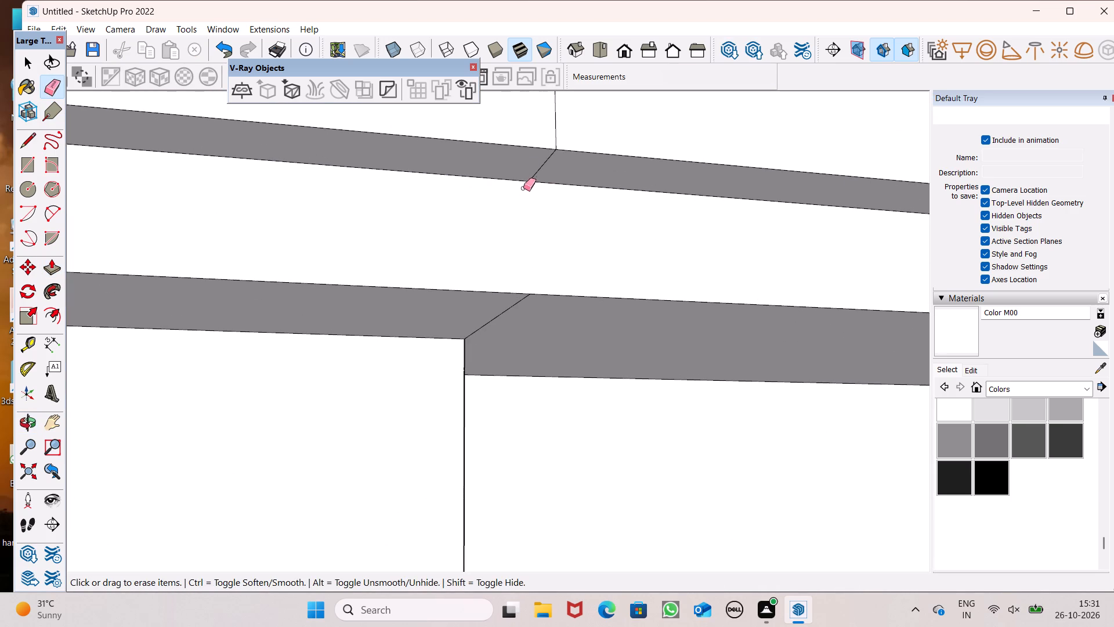
drag(526, 168, 544, 161)
scroll(530, 168, down, 5)
scroll(493, 183, up, 1)
scroll(458, 189, down, 3)
middle_drag(459, 232, 451, 201)
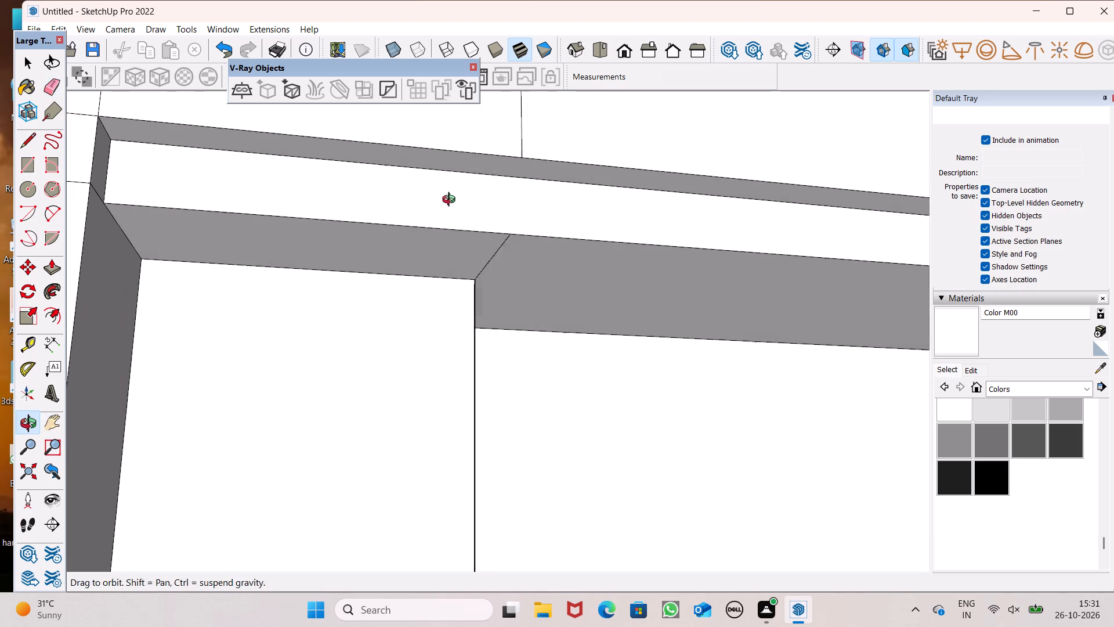
middle_drag(451, 201, 447, 192)
drag(490, 244, 495, 249)
scroll(420, 225, down, 9)
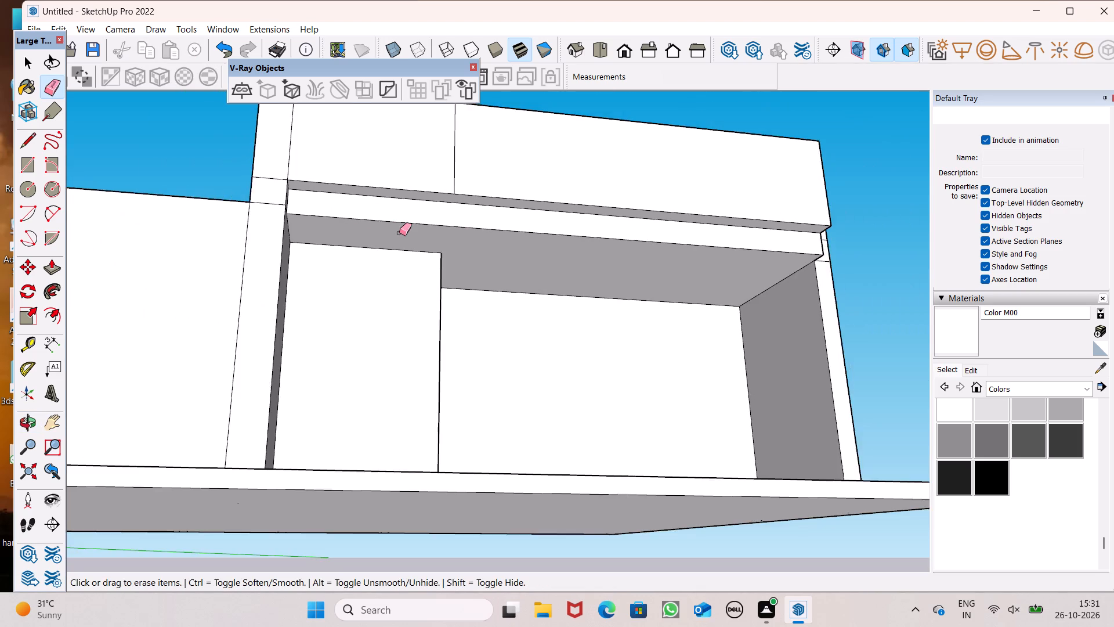
Push/Pull the merged narrow band forward about 8 13/16", flush with the upper band and the projecting partition end.
scroll(399, 233, down, 6)
middle_drag(401, 243, 338, 281)
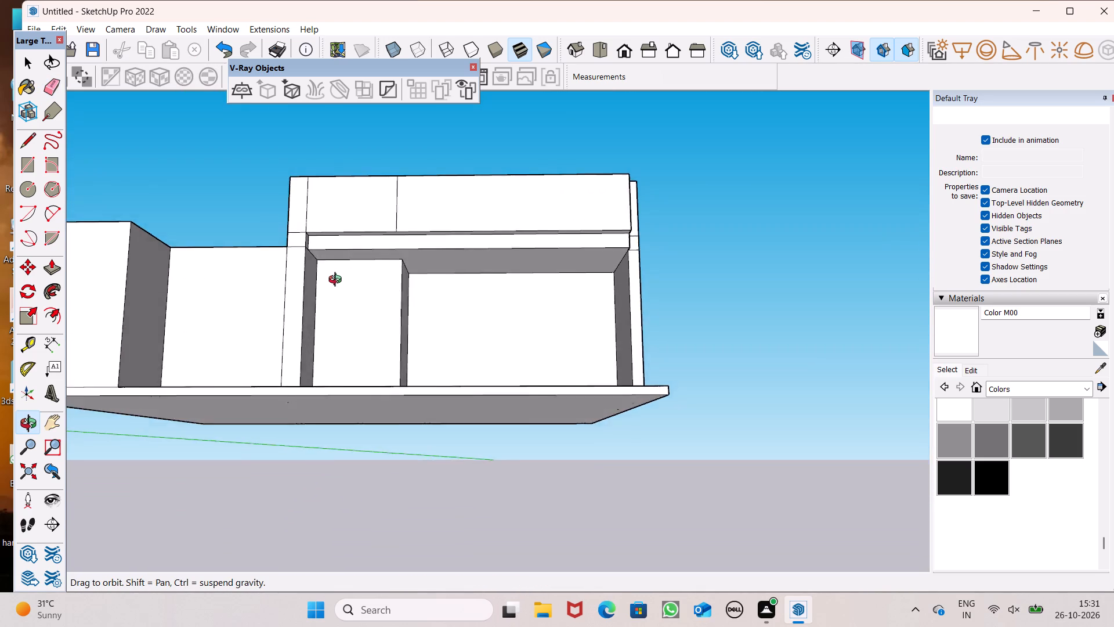
middle_drag(338, 281, 285, 302)
scroll(284, 297, up, 6)
scroll(318, 243, up, 1)
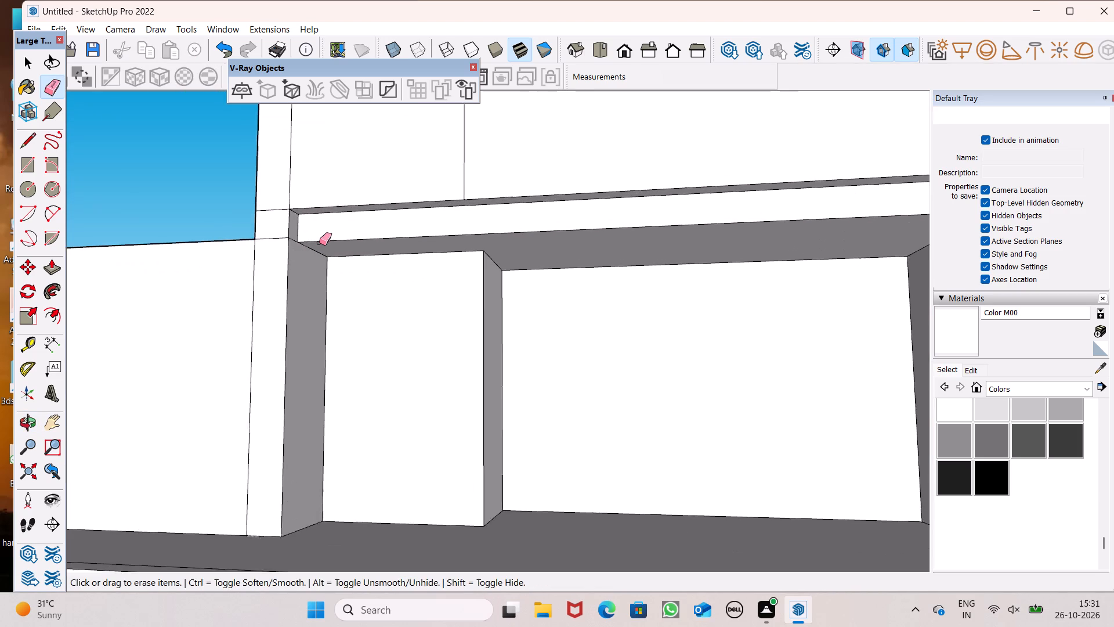
scroll(319, 243, up, 1)
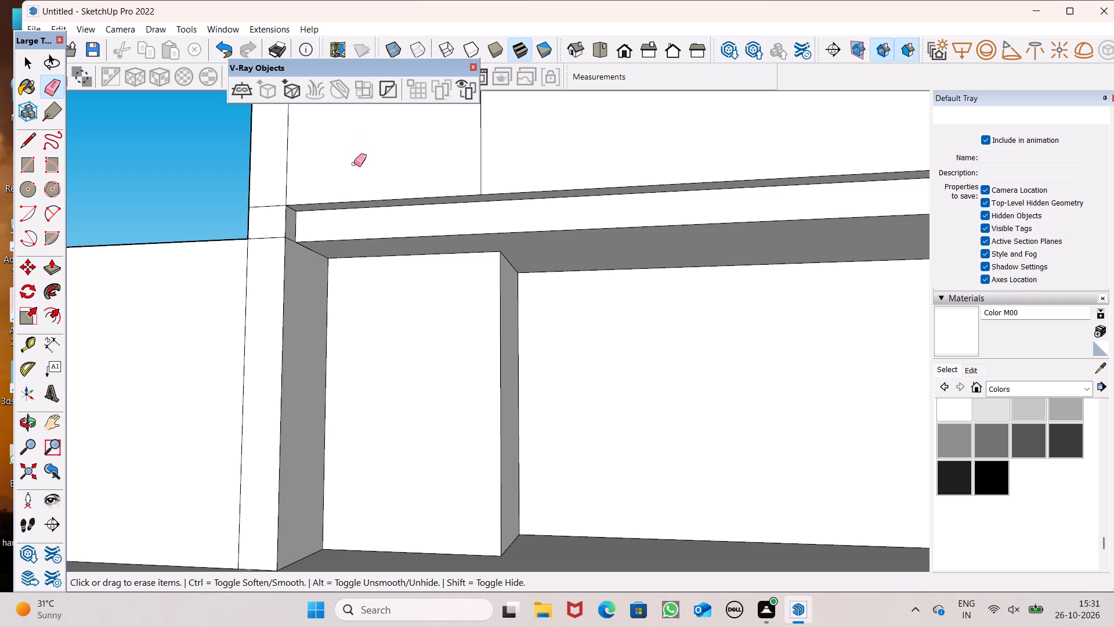
scroll(354, 178, down, 4)
middle_drag(352, 218, 449, 350)
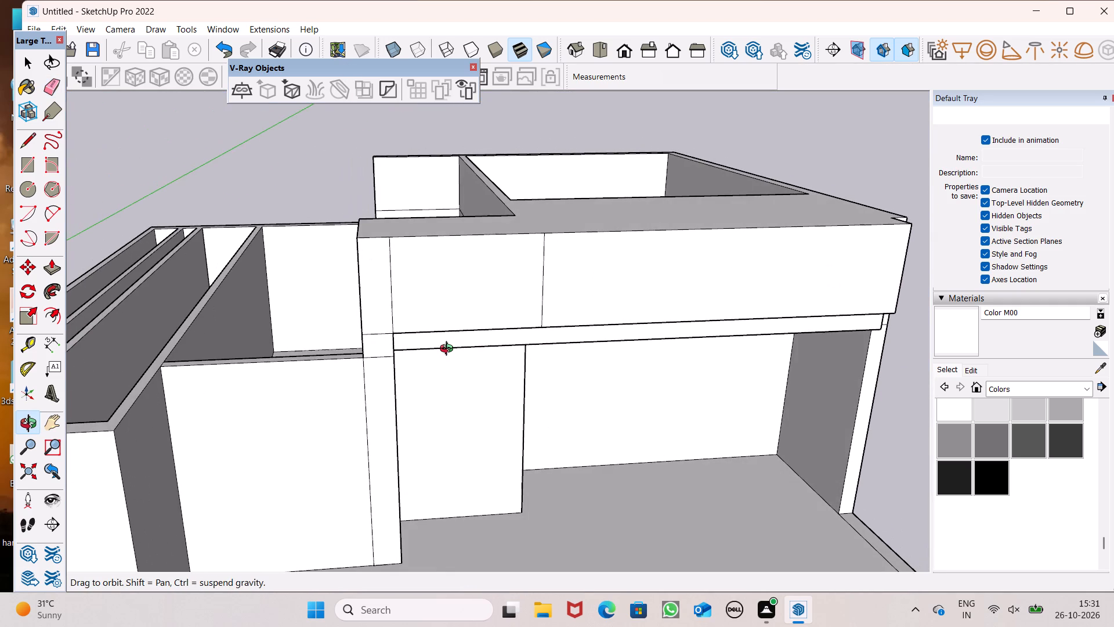
middle_drag(449, 350, 395, 303)
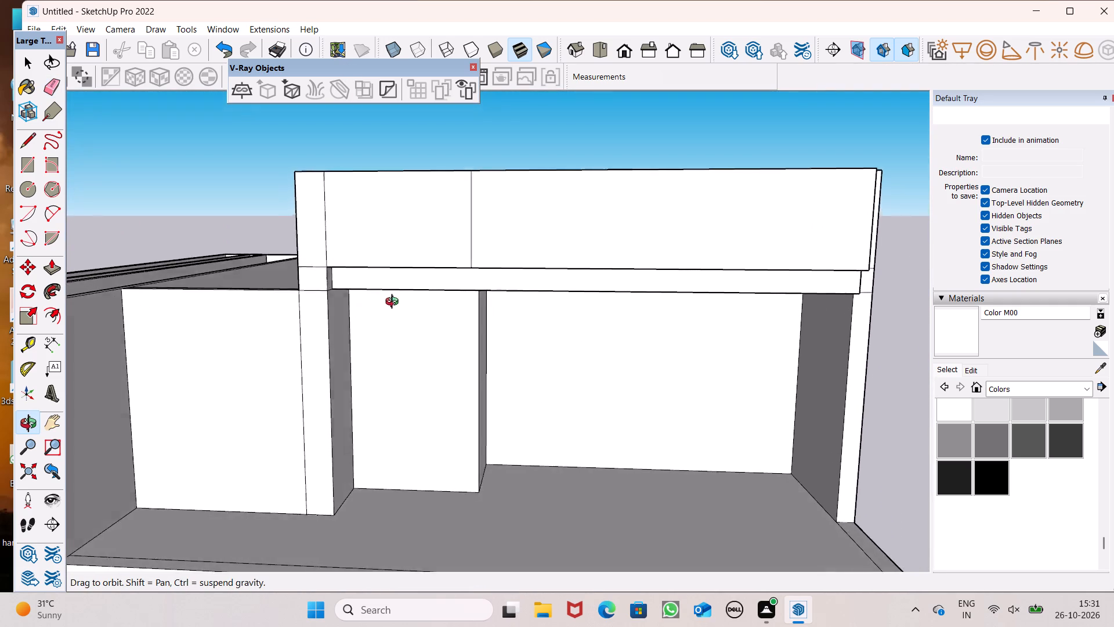
middle_drag(395, 303, 296, 275)
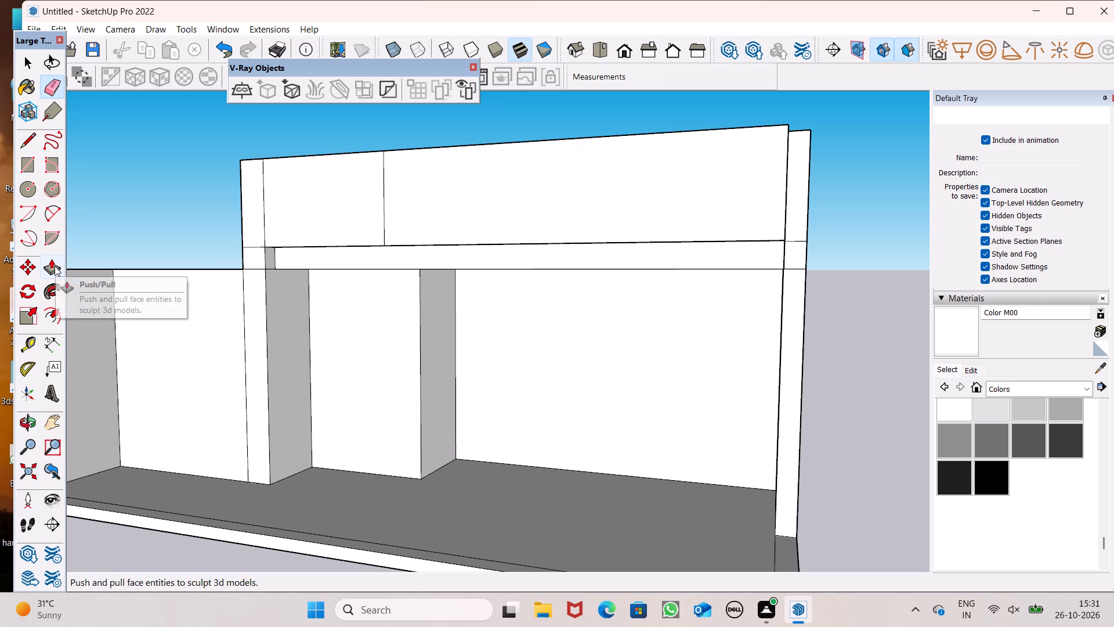
click(55, 266)
scroll(201, 261, up, 5)
drag(364, 259, 337, 280)
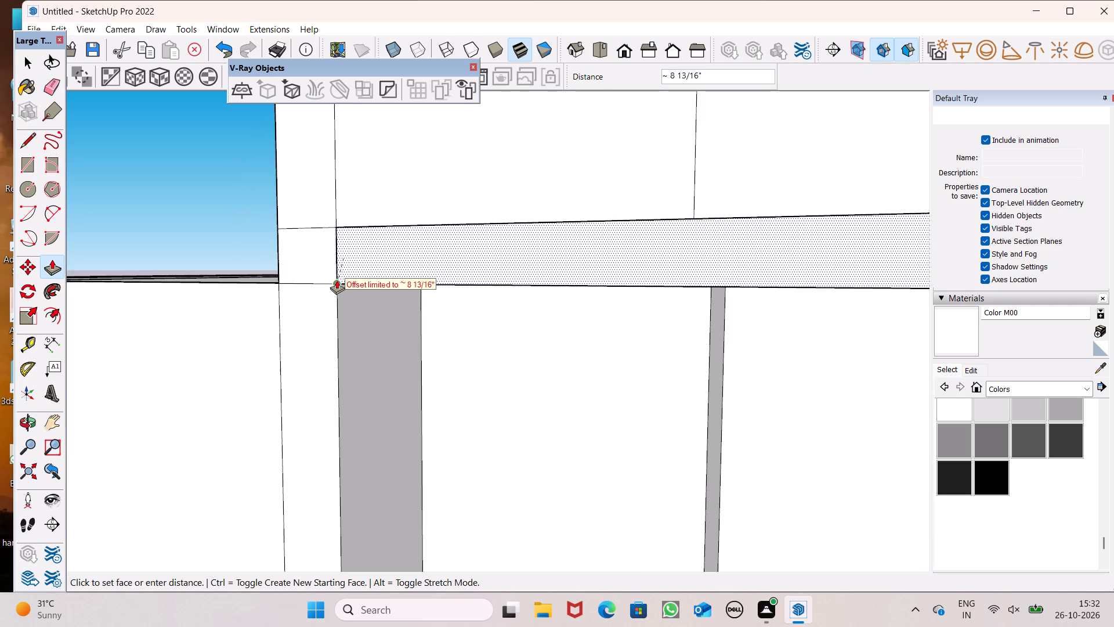
drag(337, 280, 332, 280)
Push/Pull the narrow and upper bands of the outer side wall's front end forward about 1' 4 3/8", flush with the overhang.
scroll(282, 232, down, 6)
middle_drag(312, 250, 413, 270)
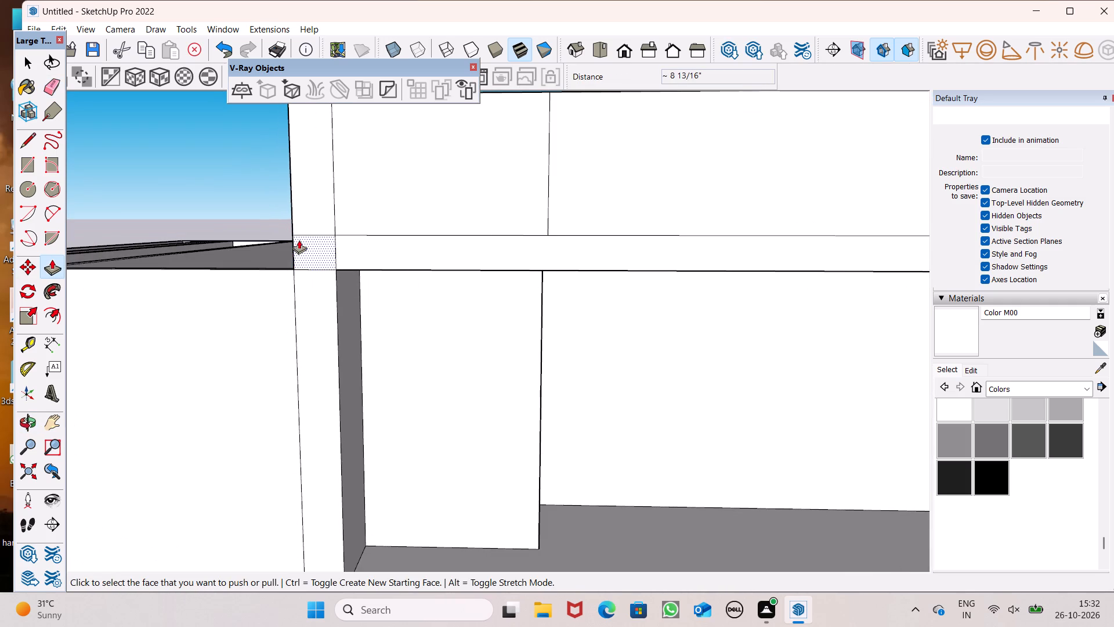
scroll(298, 239, down, 7)
middle_drag(387, 284, 399, 249)
scroll(402, 273, up, 1)
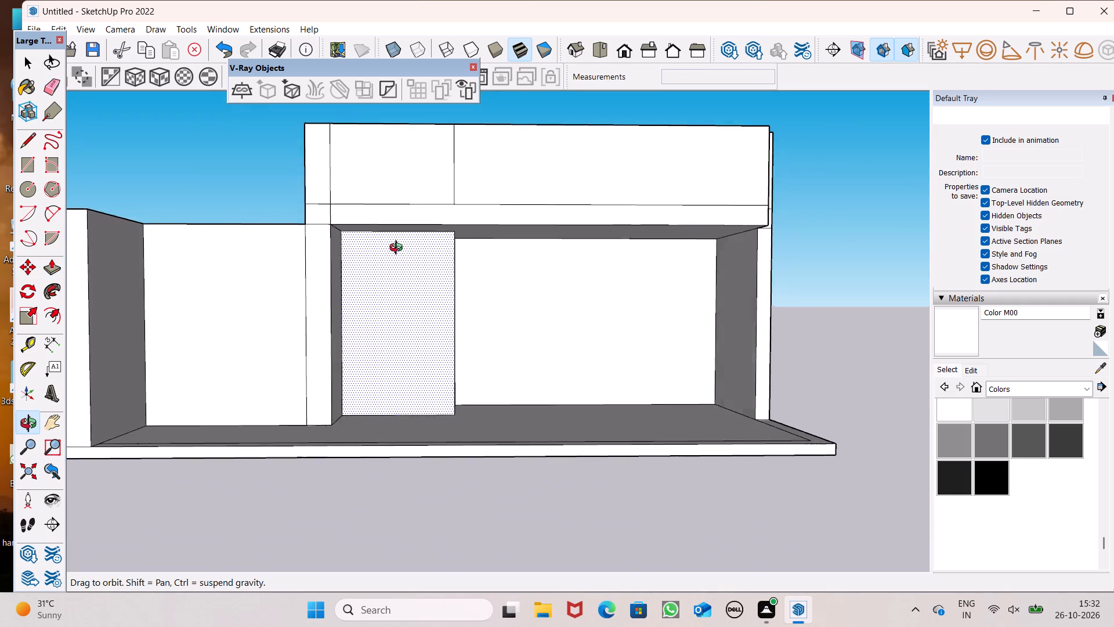
middle_drag(399, 249, 241, 303)
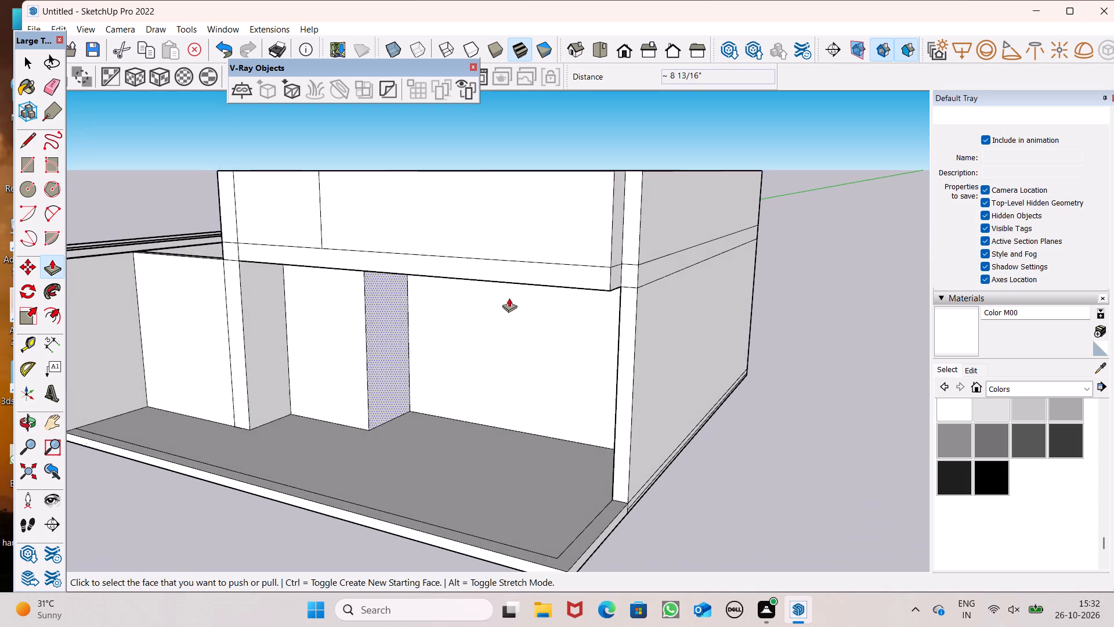
scroll(513, 296, up, 4)
drag(689, 266, 649, 279)
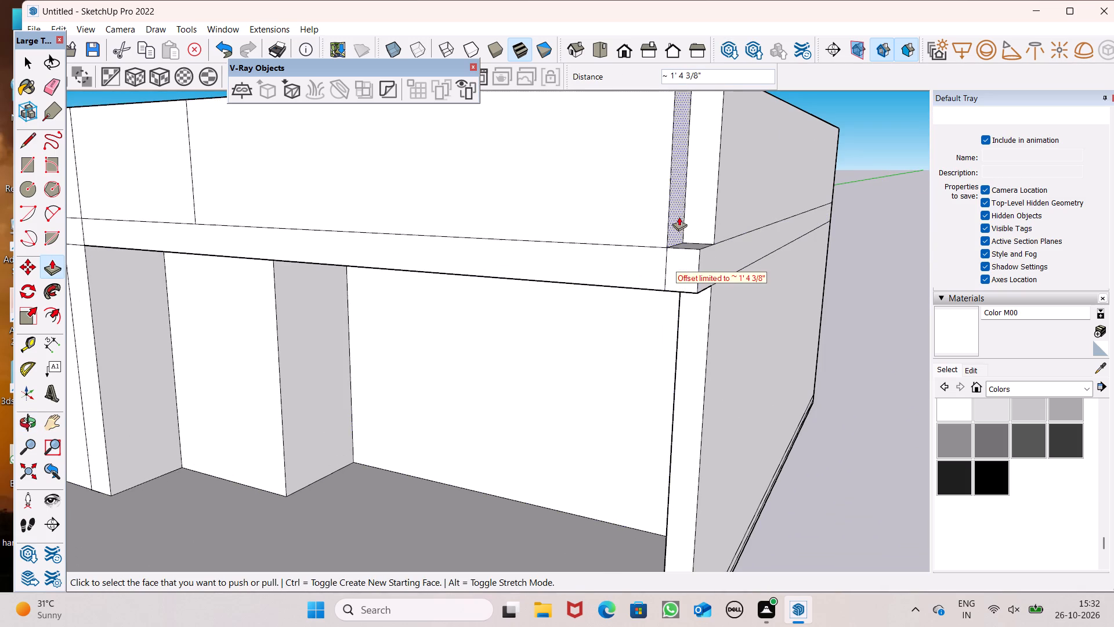
drag(689, 221, 431, 230)
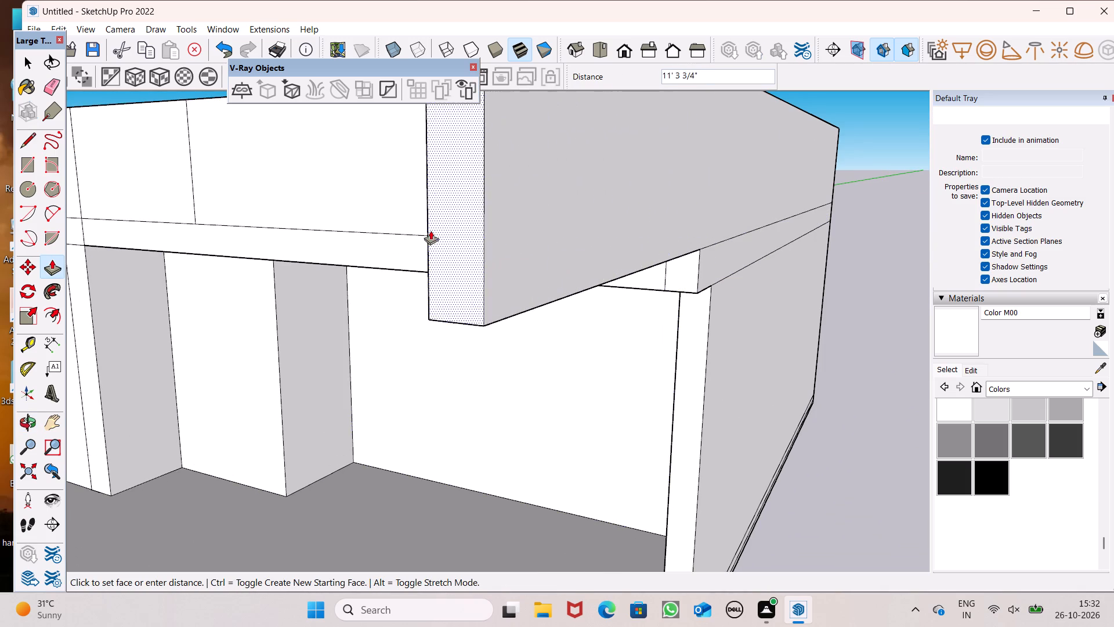
drag(431, 230, 682, 287)
Examine the completed front overhang and its underside from below and from the front.
scroll(639, 223, down, 5)
middle_drag(749, 269, 826, 163)
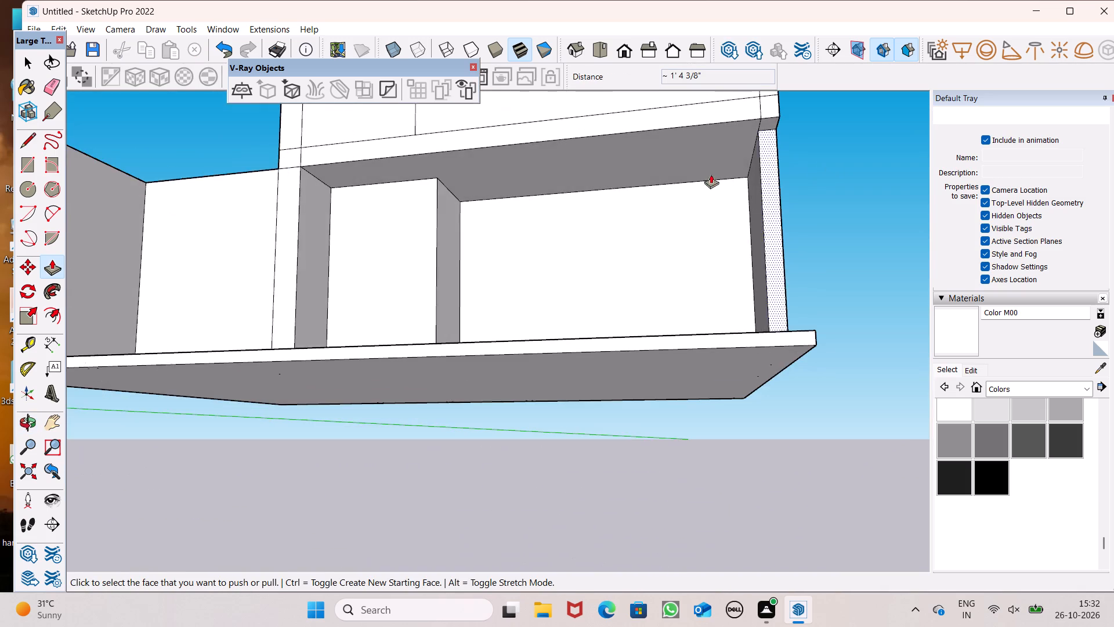
scroll(704, 181, down, 2)
scroll(385, 192, up, 4)
scroll(381, 193, down, 4)
middle_drag(505, 232, 558, 244)
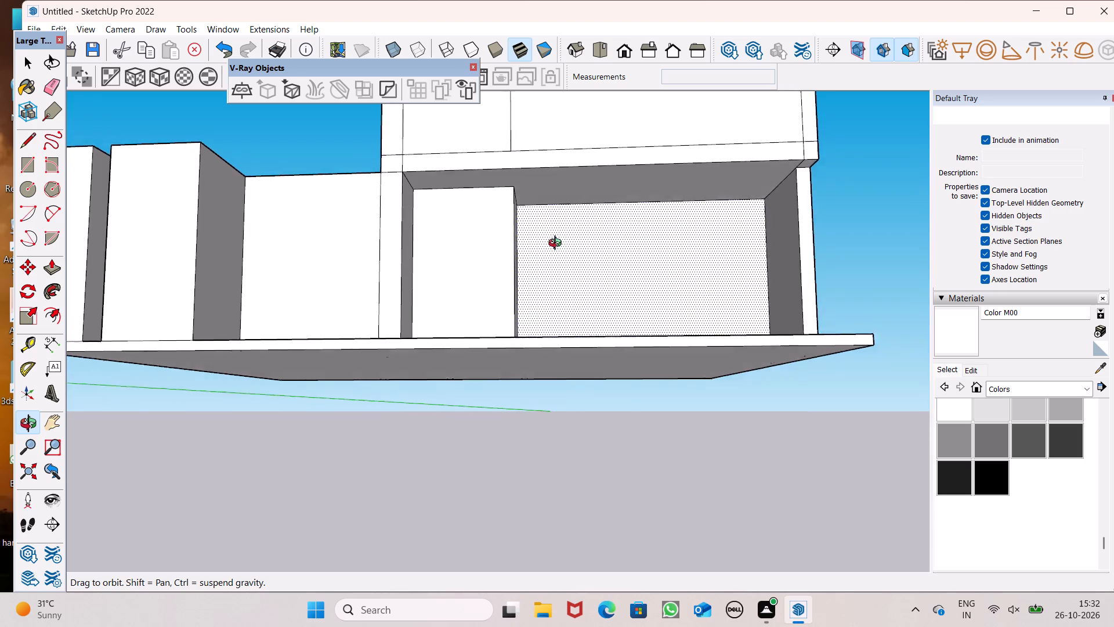
middle_drag(558, 244, 529, 296)
scroll(523, 296, up, 1)
scroll(512, 284, down, 3)
middle_drag(609, 264, 592, 278)
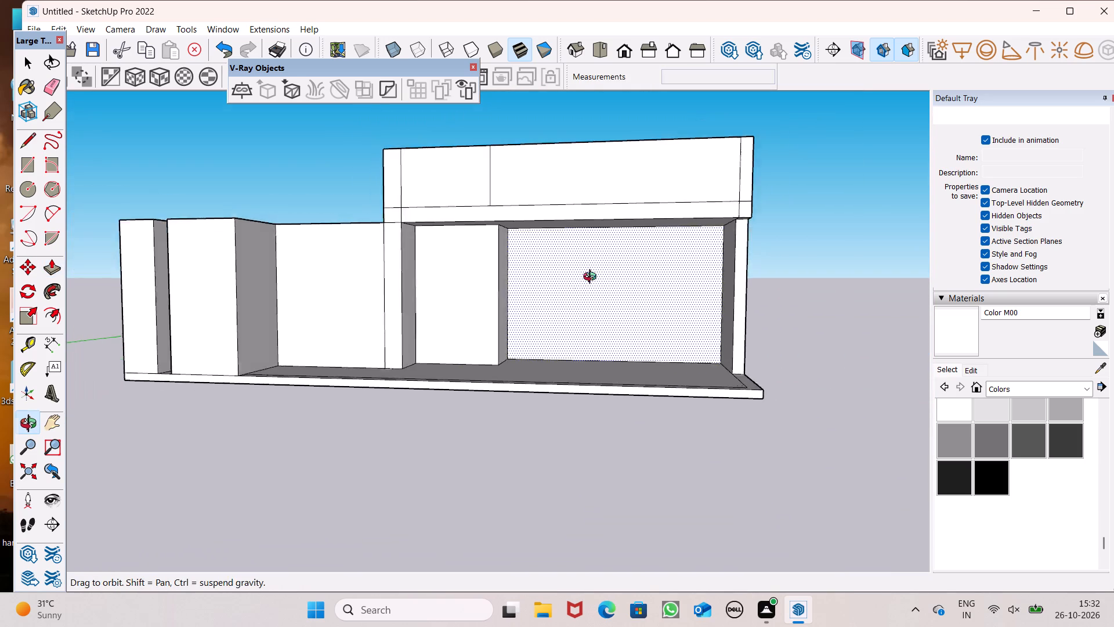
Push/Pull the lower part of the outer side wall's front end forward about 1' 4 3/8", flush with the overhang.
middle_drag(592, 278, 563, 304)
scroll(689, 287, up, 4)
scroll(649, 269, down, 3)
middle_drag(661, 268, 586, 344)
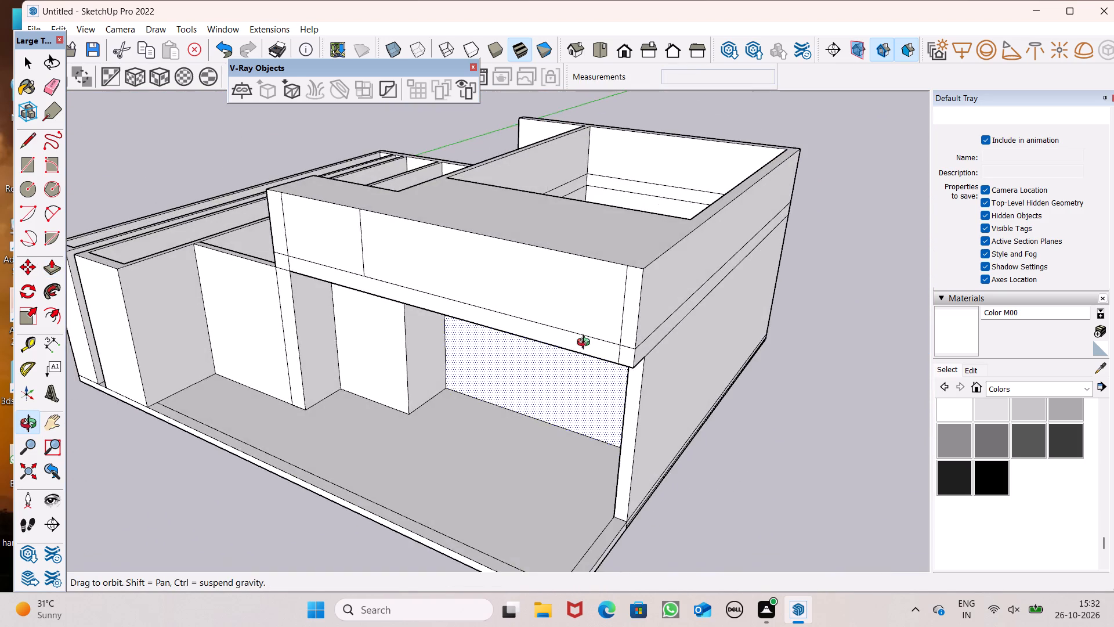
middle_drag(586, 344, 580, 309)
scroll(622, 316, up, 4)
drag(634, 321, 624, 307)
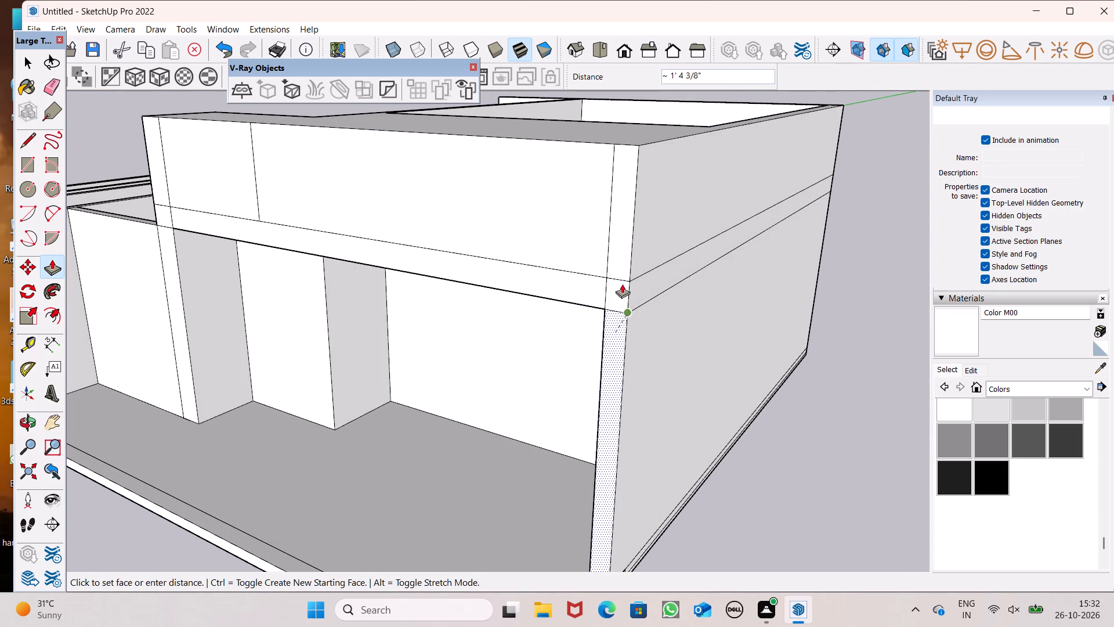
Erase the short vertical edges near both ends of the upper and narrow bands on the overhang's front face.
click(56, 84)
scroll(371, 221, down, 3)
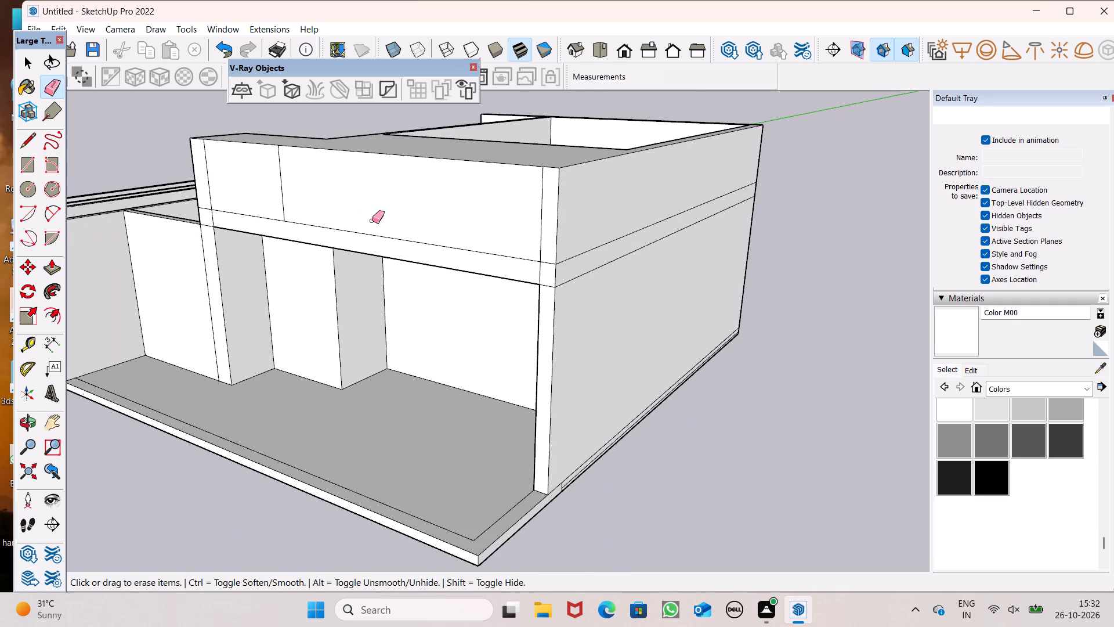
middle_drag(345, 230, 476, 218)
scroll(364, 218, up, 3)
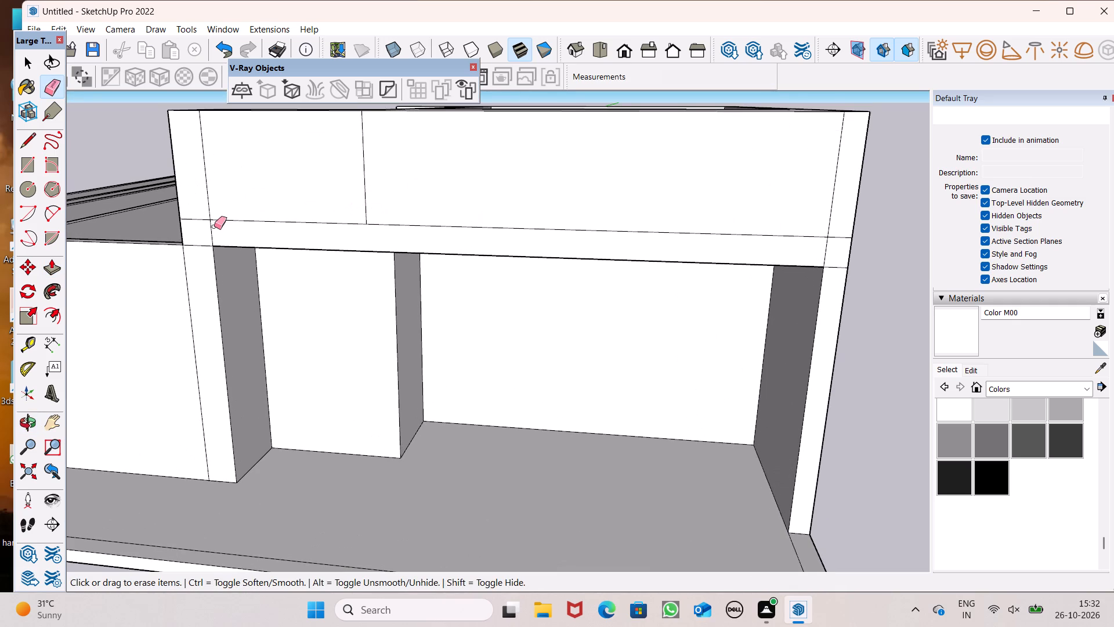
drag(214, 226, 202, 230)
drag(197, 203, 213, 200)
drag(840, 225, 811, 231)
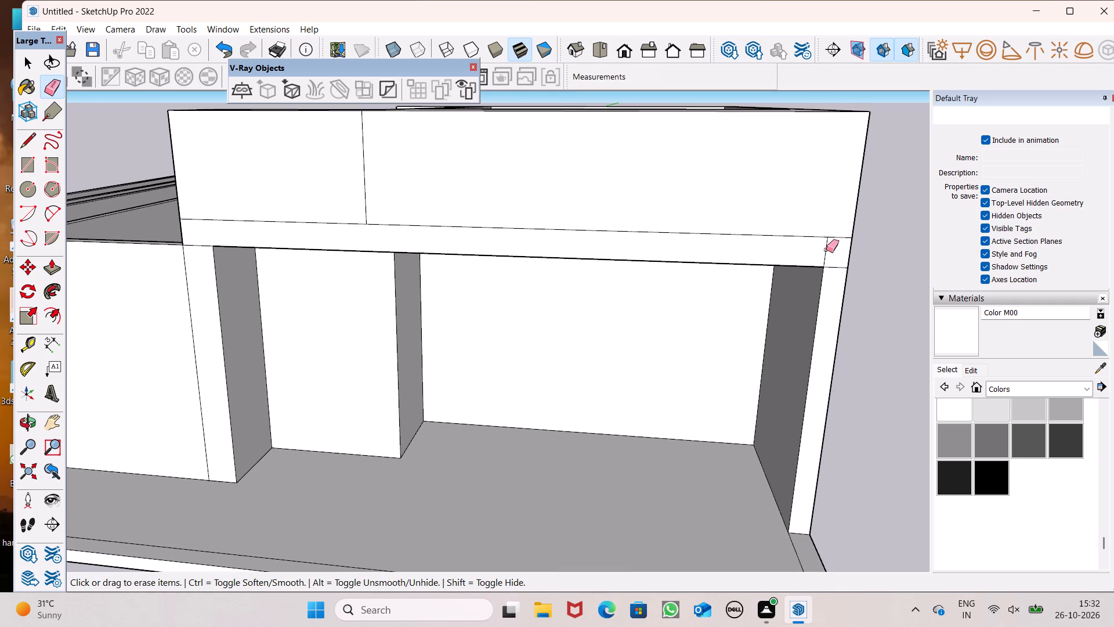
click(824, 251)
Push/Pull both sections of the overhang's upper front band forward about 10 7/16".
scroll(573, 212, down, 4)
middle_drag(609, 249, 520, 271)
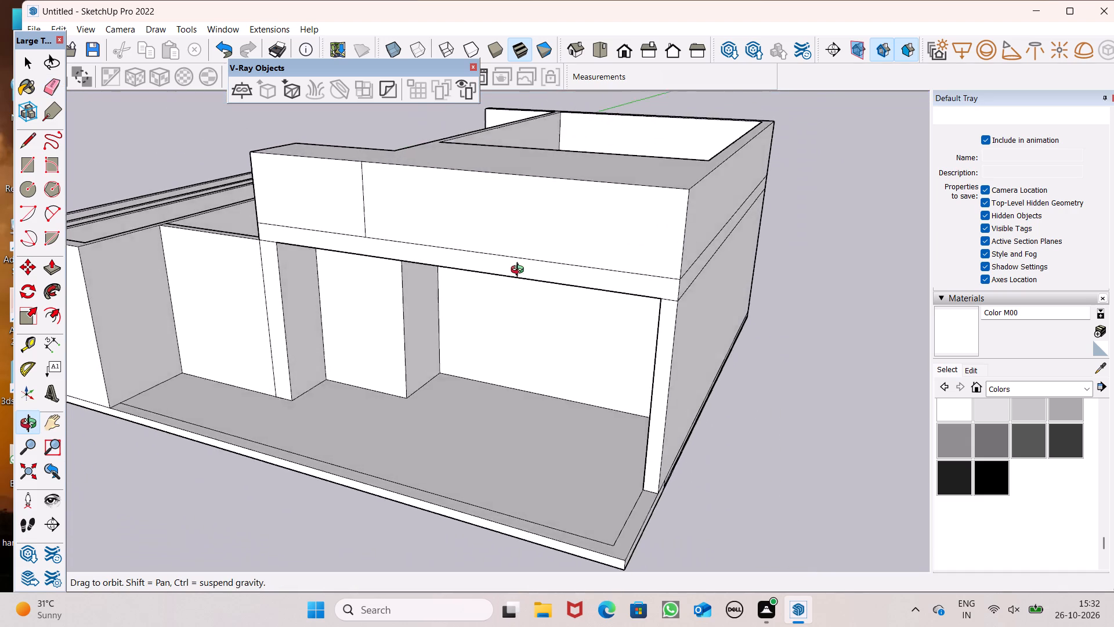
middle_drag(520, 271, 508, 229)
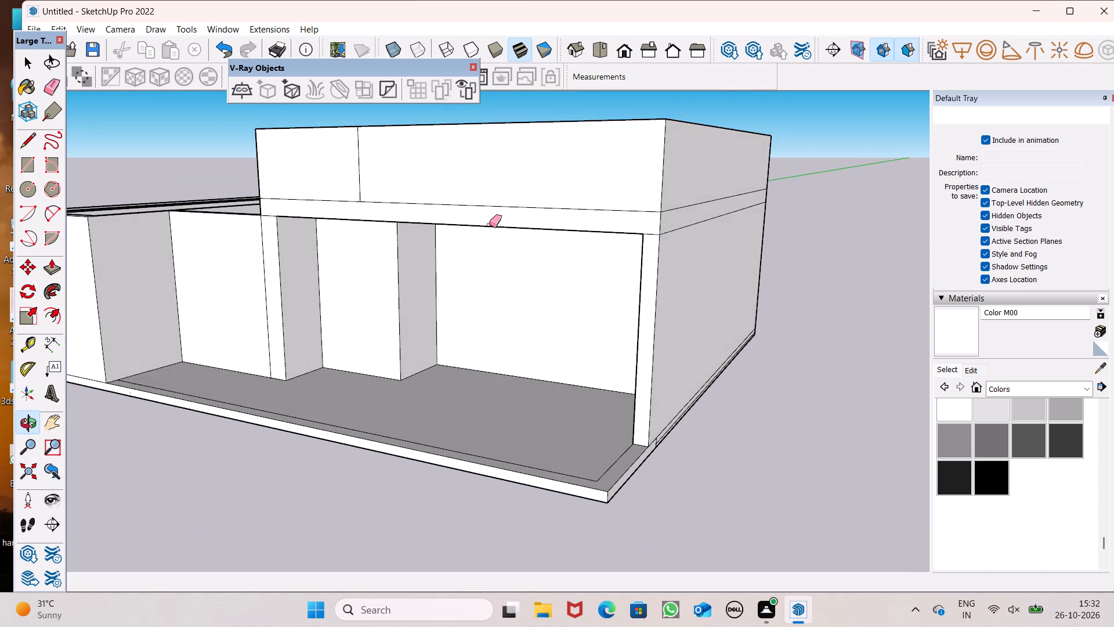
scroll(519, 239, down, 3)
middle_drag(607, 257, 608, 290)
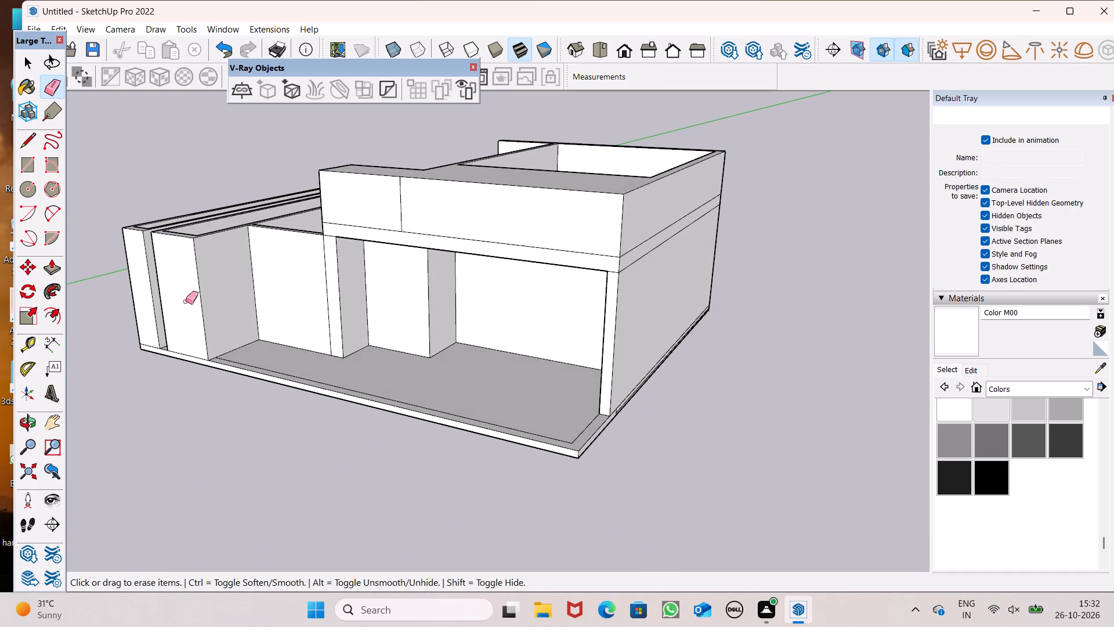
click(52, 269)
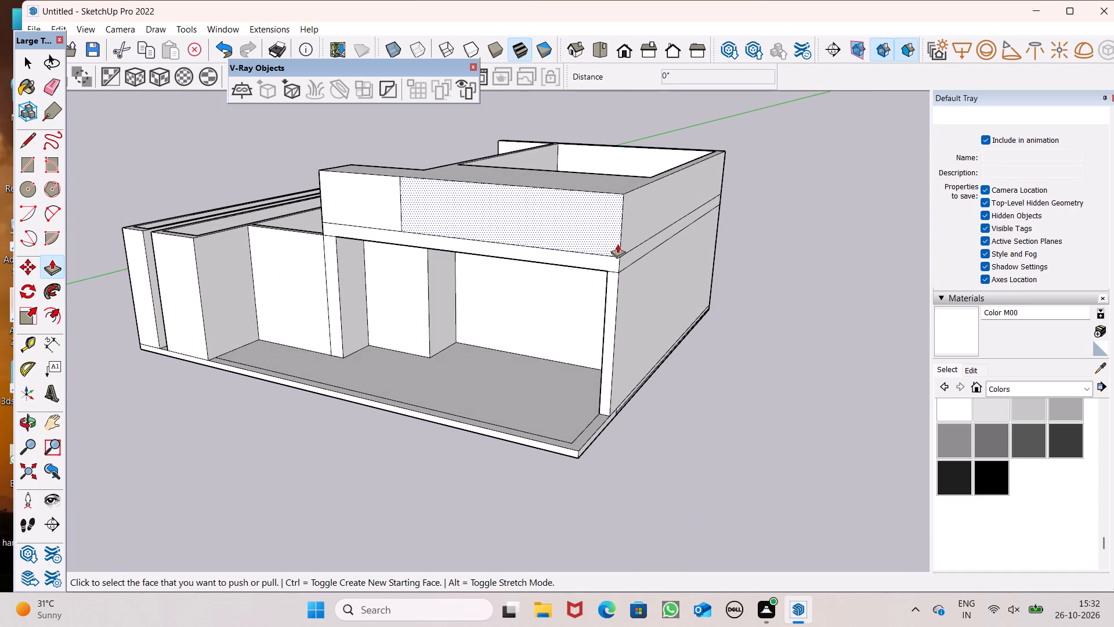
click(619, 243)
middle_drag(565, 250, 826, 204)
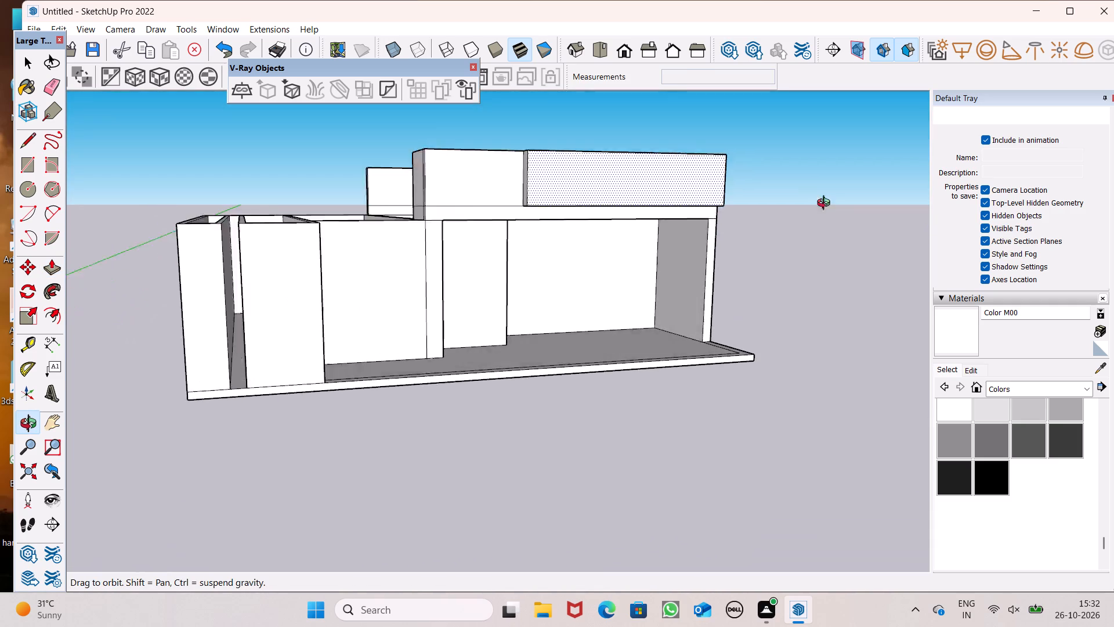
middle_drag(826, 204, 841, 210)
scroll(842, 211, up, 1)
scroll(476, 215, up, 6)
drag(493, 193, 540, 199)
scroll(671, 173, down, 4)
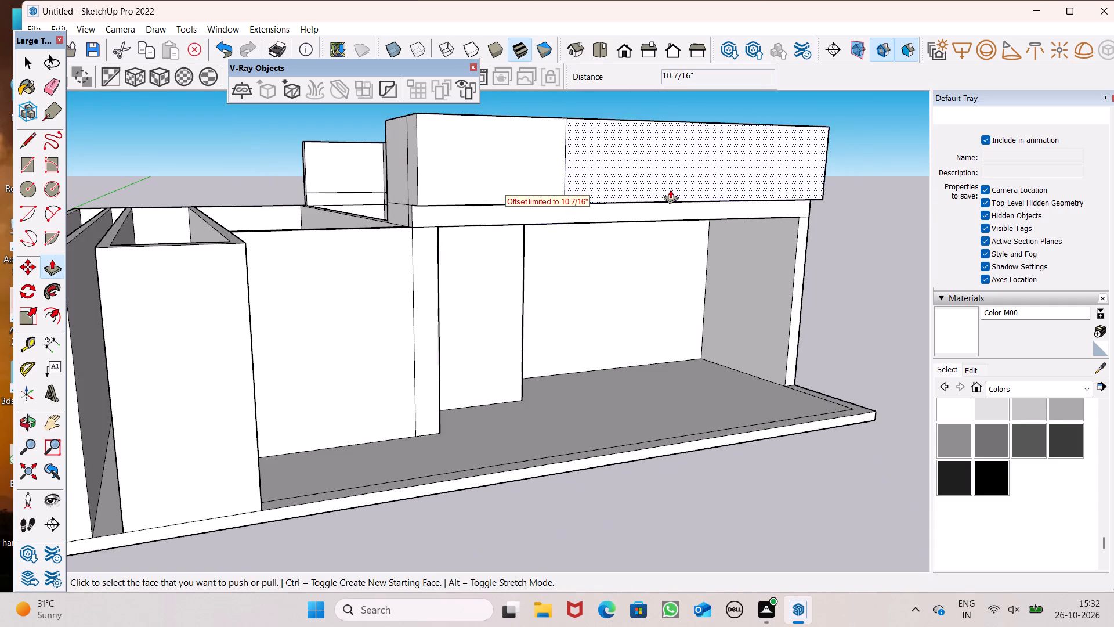
Undo the front overhang work, back to the open front with separate walls and partitions before the bands were pulled out.
middle_drag(668, 192, 512, 274)
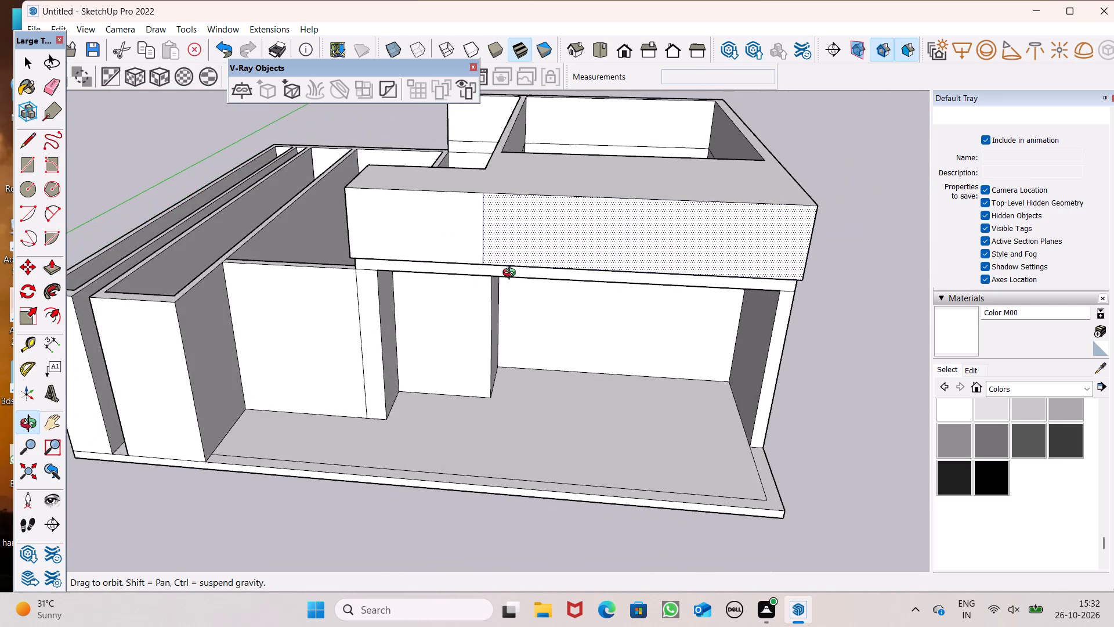
middle_drag(512, 274, 558, 263)
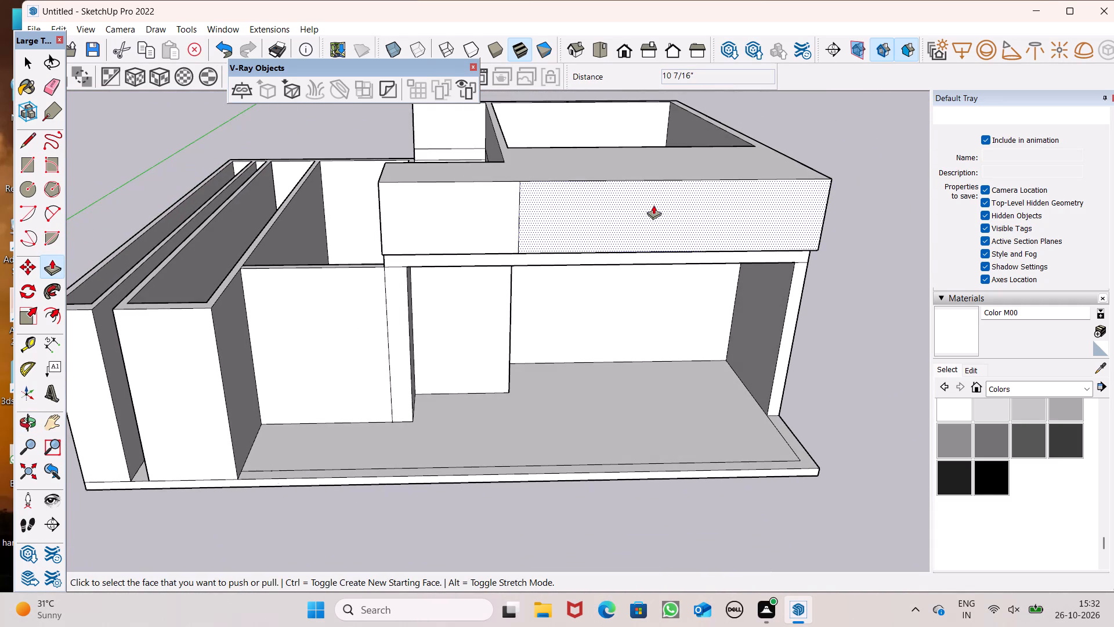
key(ctrl+z)
key(ctrl+z)
key(ctrl+z)
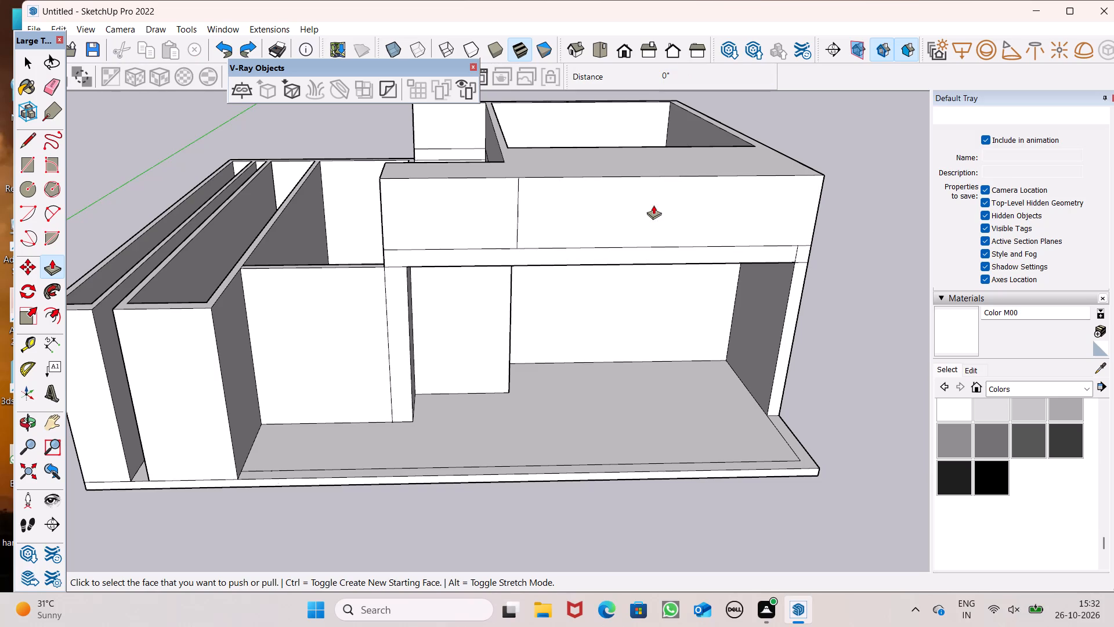
key(ctrl+z)
key(ctrl+z)
key(ctrl+z)
key(ctrl+z)
key(ctrl+z)
key(ctrl+z)
key(z)
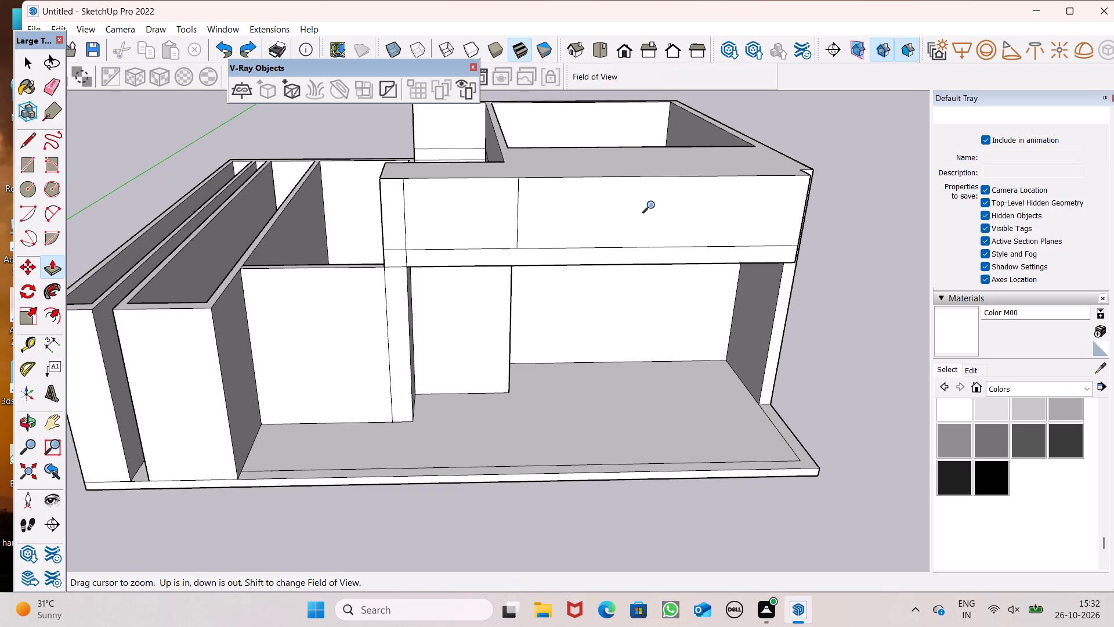
key(ctrl+z)
key(ctrl+z)
key(z)
key(ctrl+z)
key(ctrl+z)
key(ctrl+z)
key(ctrl+z)
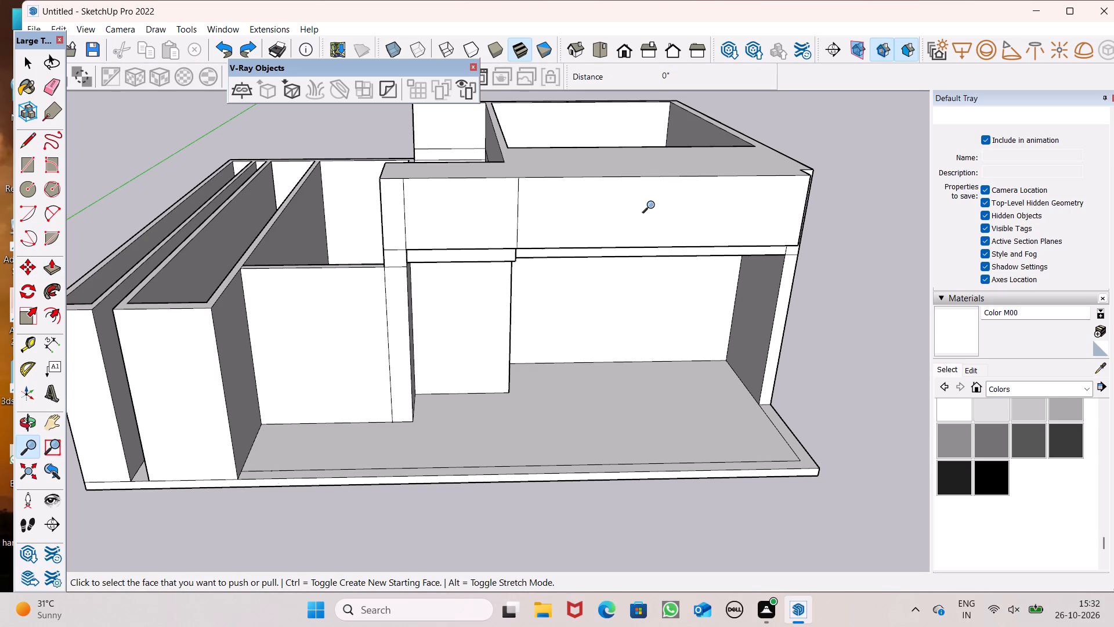
text(zzz)
key(ctrl+z)
key(ctrl+z)
key(ctrl+z)
key(ctrl+z)
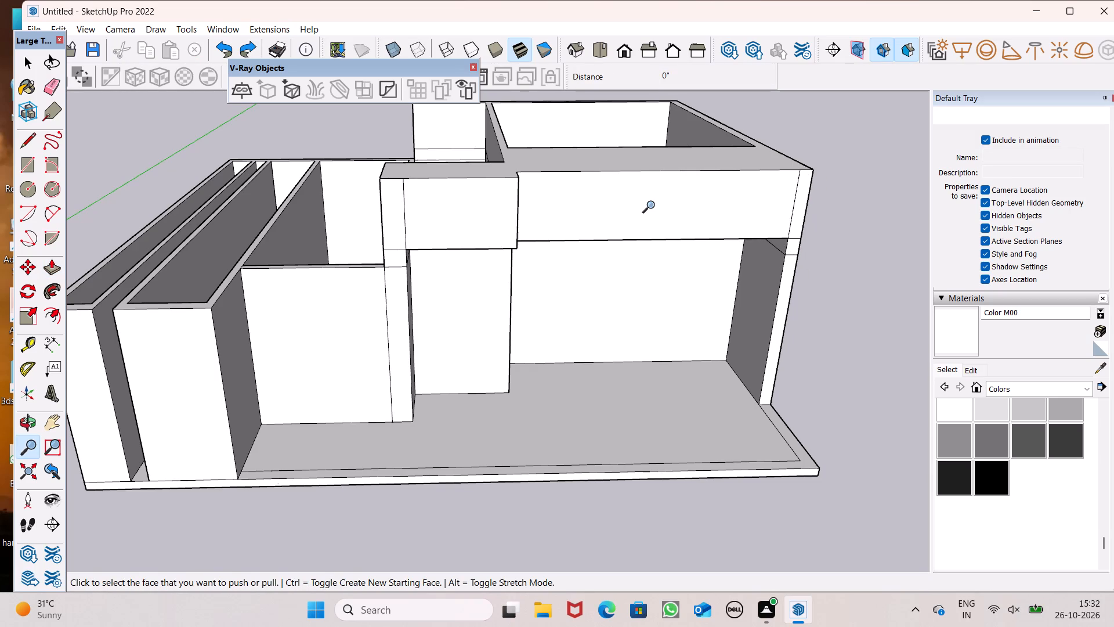
key(ctrl+z)
text(zzz)
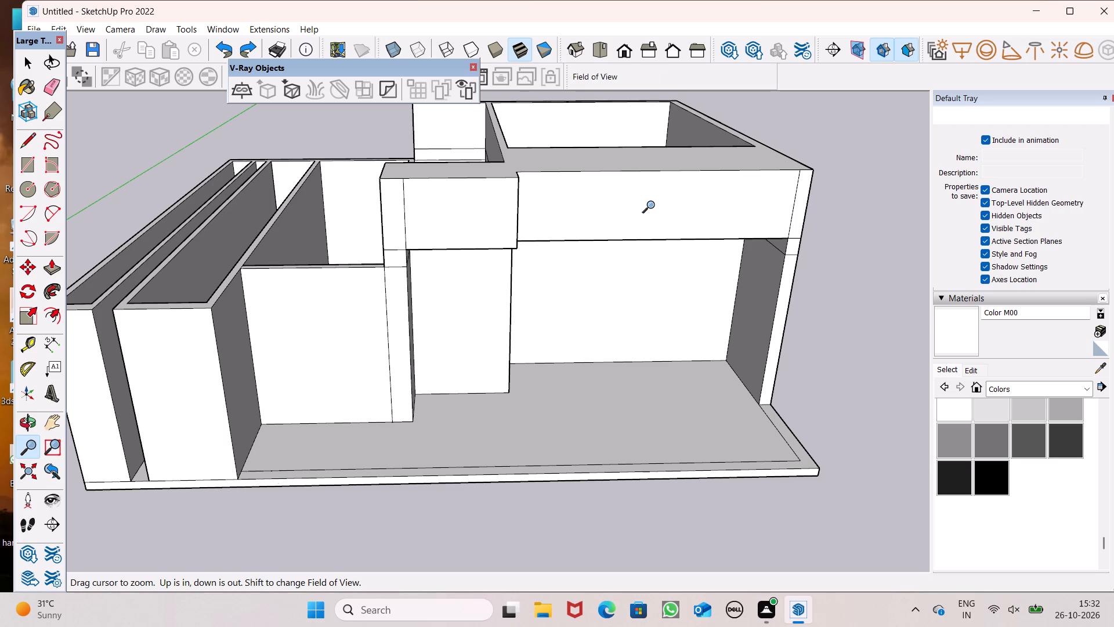
key(ctrl+z)
key(ctrl+z)
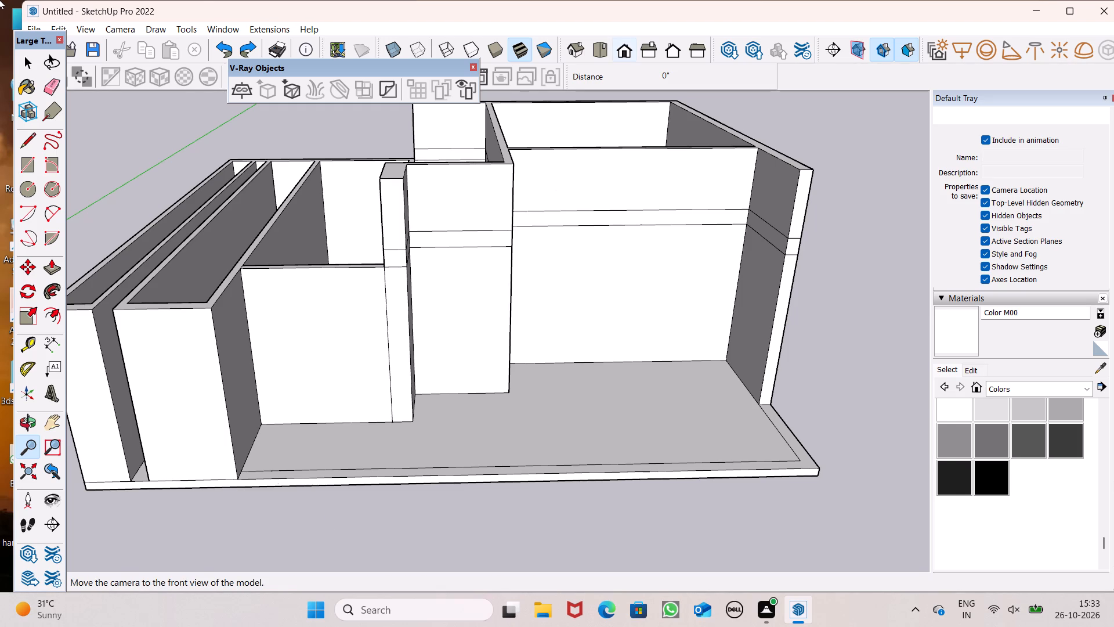
Push/Pull the connected top face of the lower walls on the narrow-room side up 10'.
scroll(368, 251, down, 1)
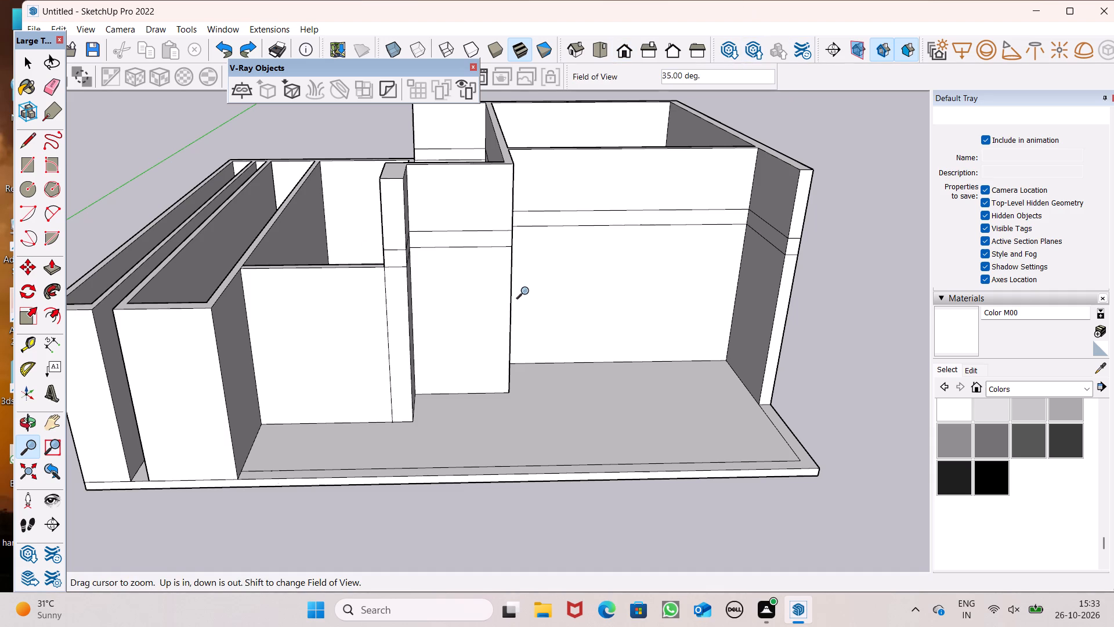
scroll(529, 290, down, 5)
middle_drag(542, 347, 537, 388)
middle_click(542, 384)
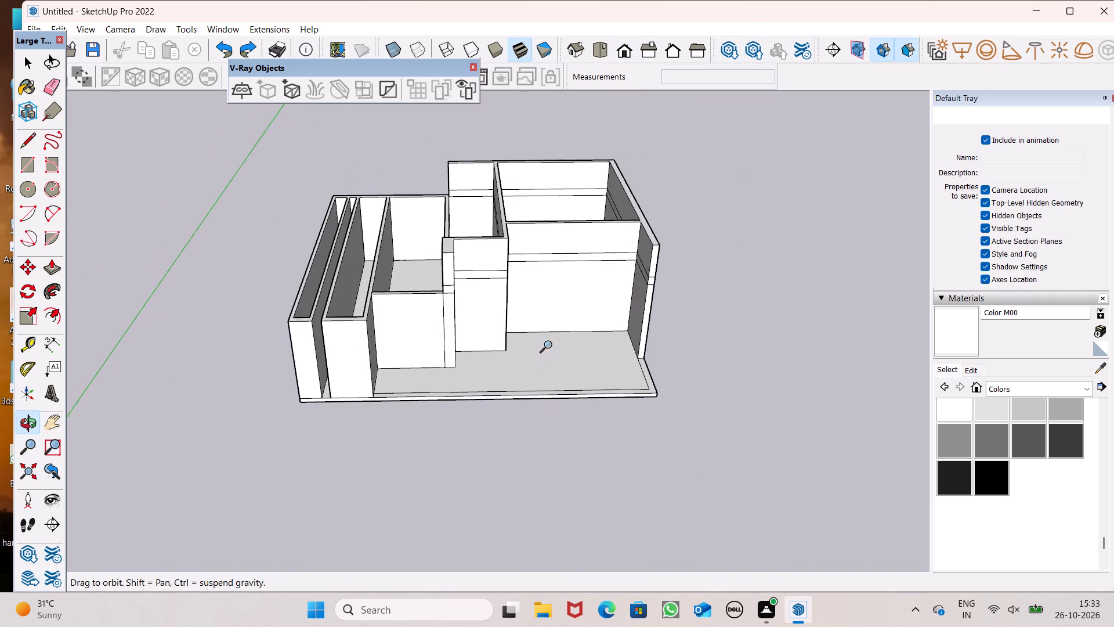
scroll(433, 221, up, 4)
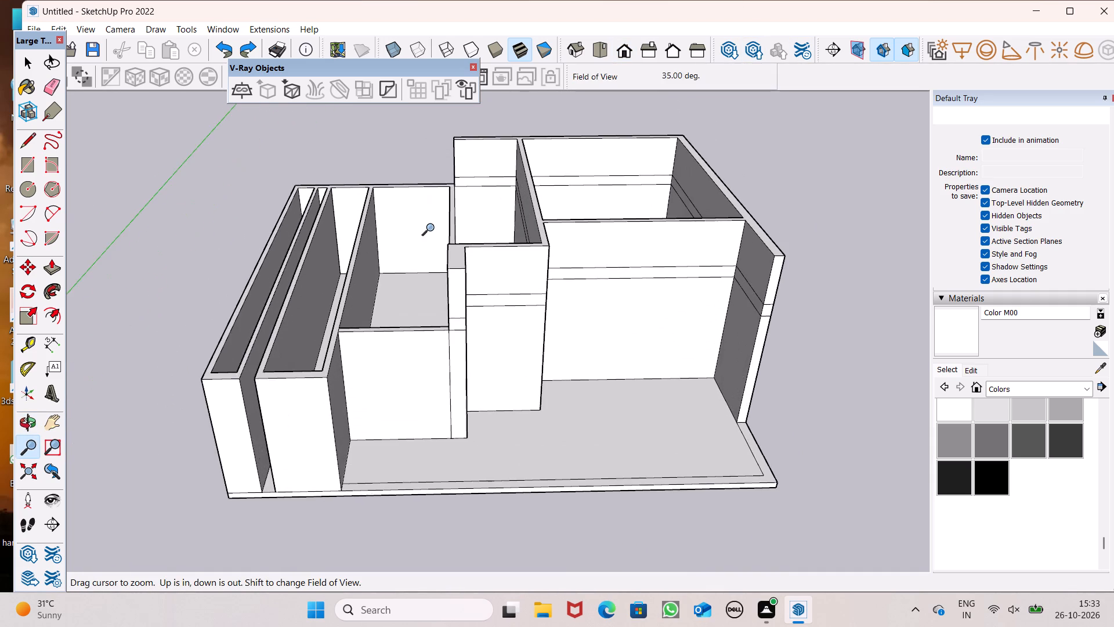
middle_drag(443, 259, 474, 310)
scroll(433, 297, up, 2)
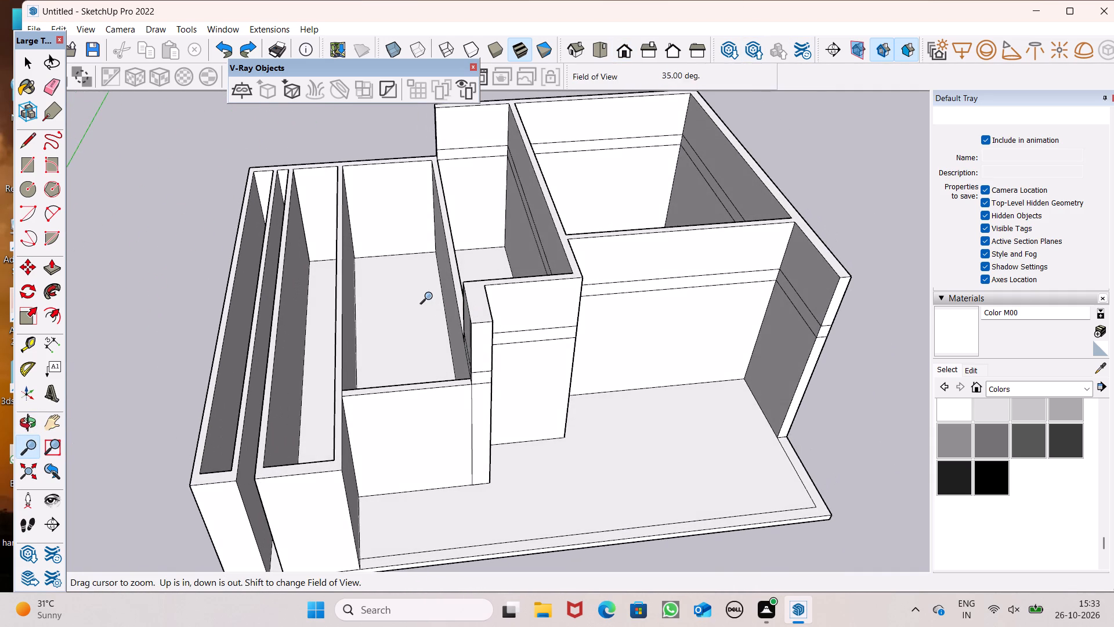
scroll(431, 296, up, 2)
scroll(309, 298, down, 4)
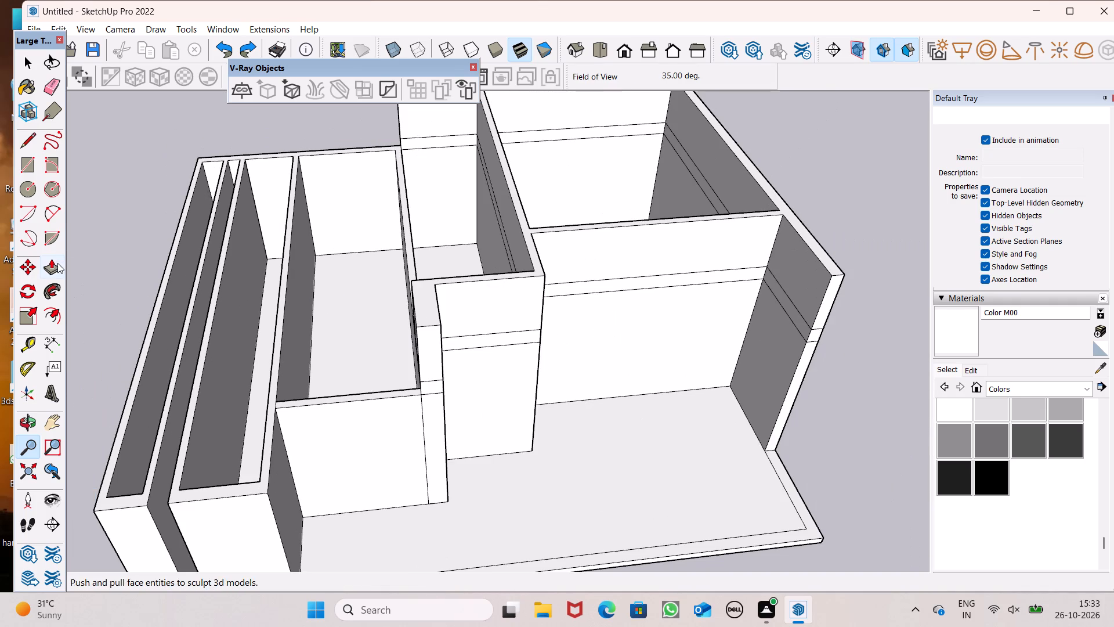
click(52, 277)
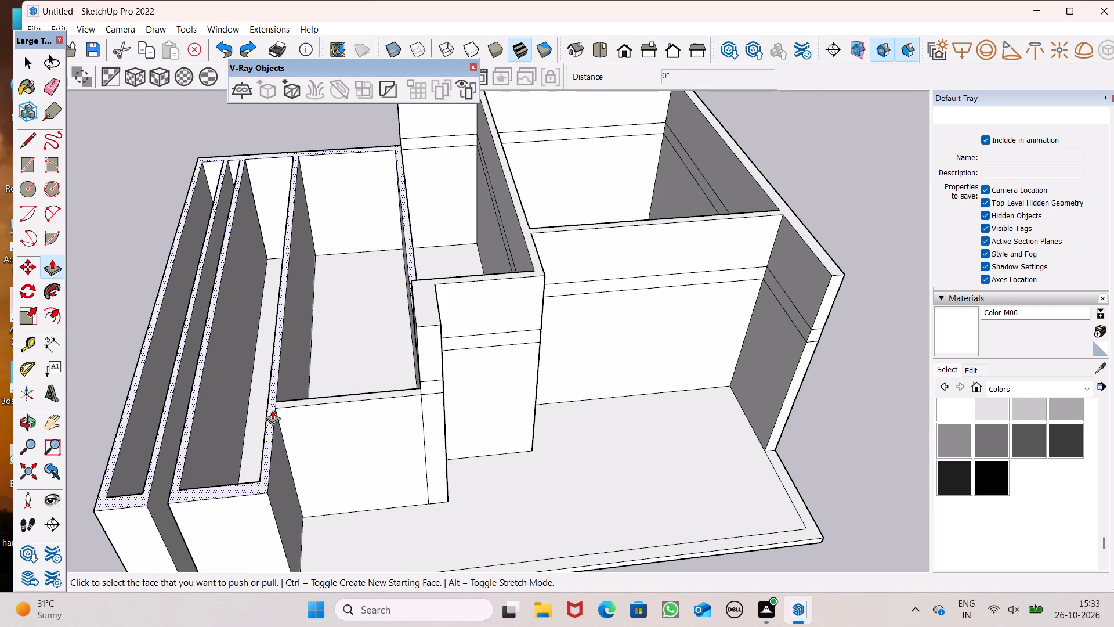
drag(272, 410, 228, 236)
text(10')
key(Return)
Push/Pull the top of the remaining low front cross wall up 10', between the raised walls and the projecting partition.
scroll(228, 236, down, 4)
middle_drag(229, 279, 204, 96)
scroll(213, 154, up, 1)
middle_drag(220, 161, 263, 284)
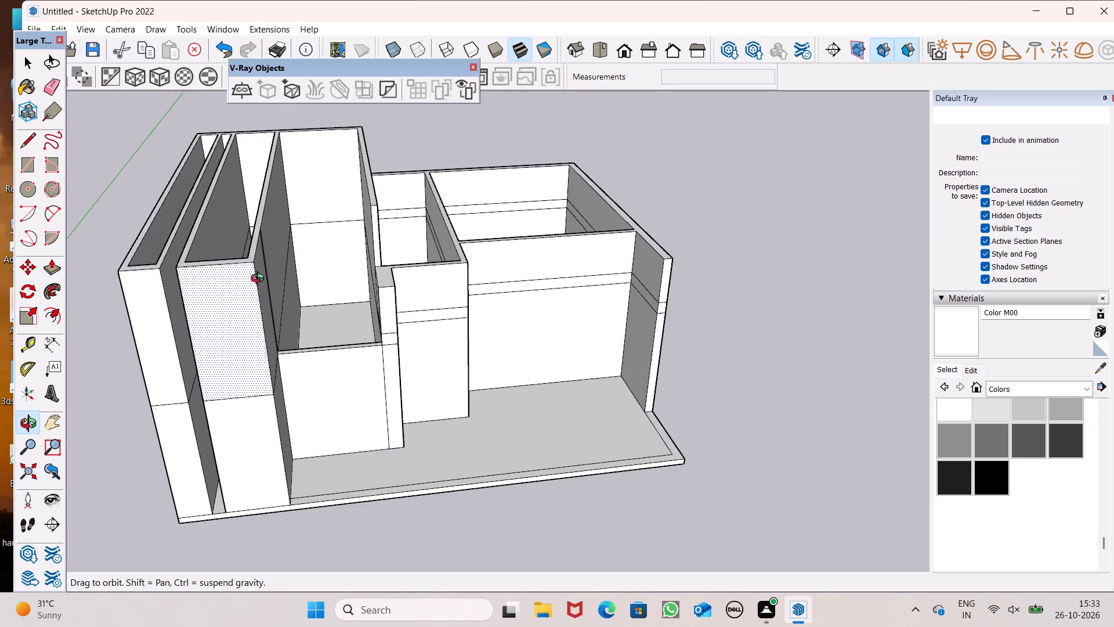
middle_drag(263, 284, 263, 286)
scroll(310, 331, up, 4)
scroll(303, 342, down, 2)
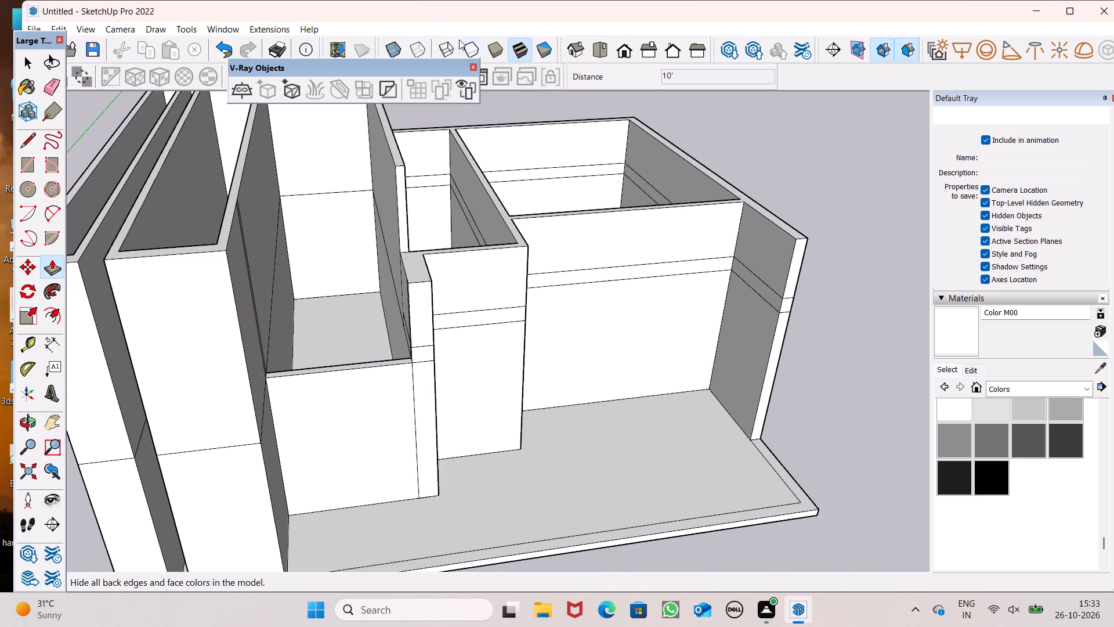
scroll(476, 280, down, 2)
middle_drag(479, 300, 470, 369)
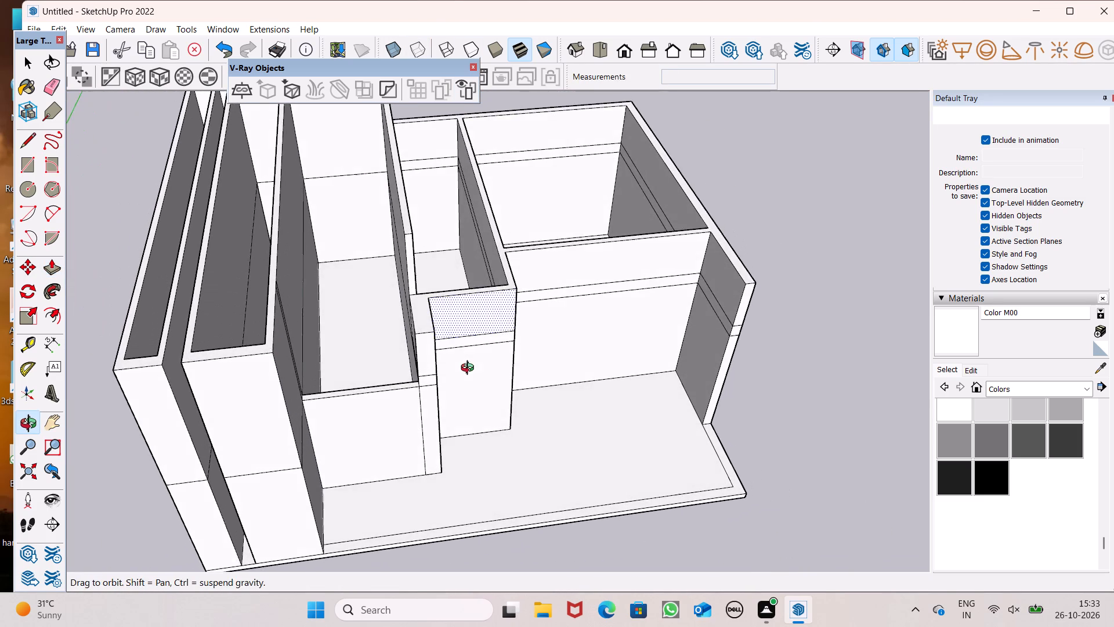
middle_drag(470, 369, 470, 371)
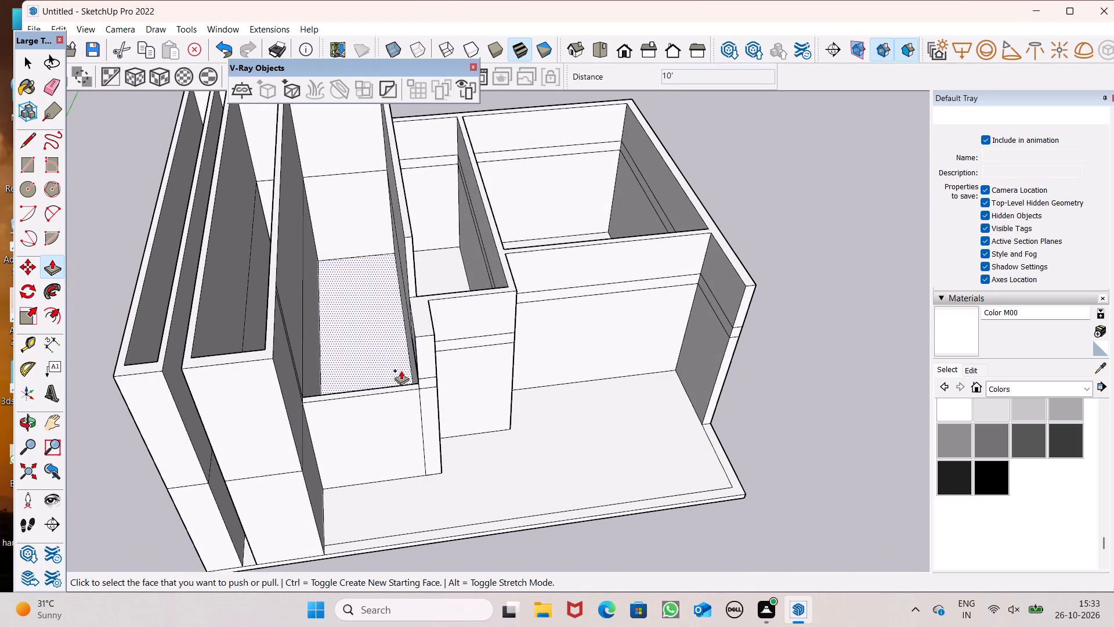
drag(410, 385, 413, 258)
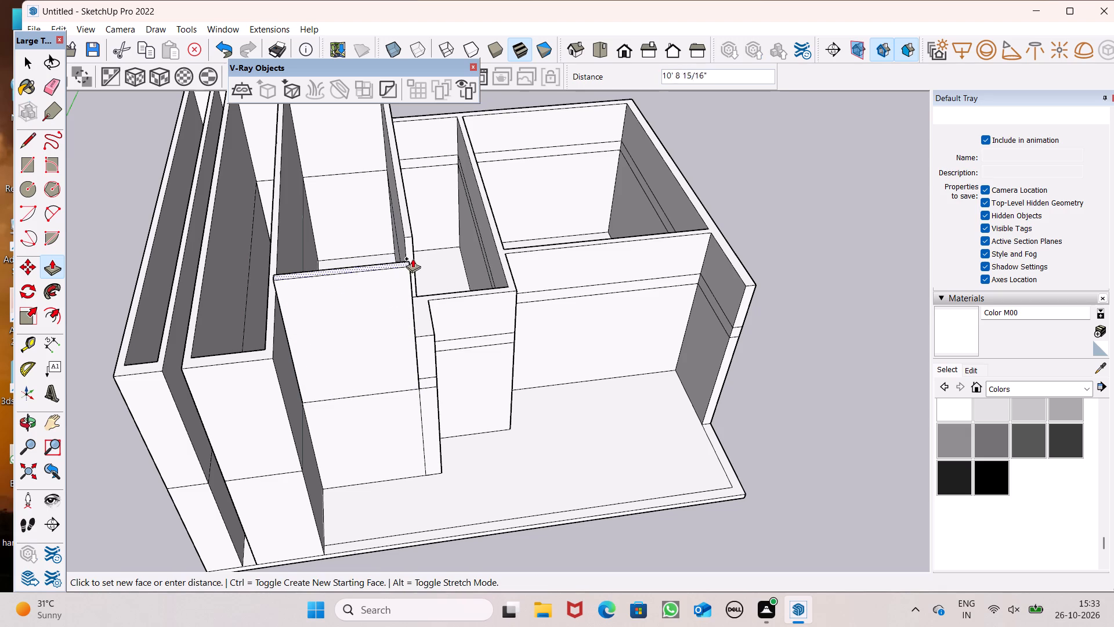
drag(413, 258, 414, 240)
Draw a 6" line across the wall top where the projecting partition meets the low front cross wall.
scroll(442, 310, up, 1)
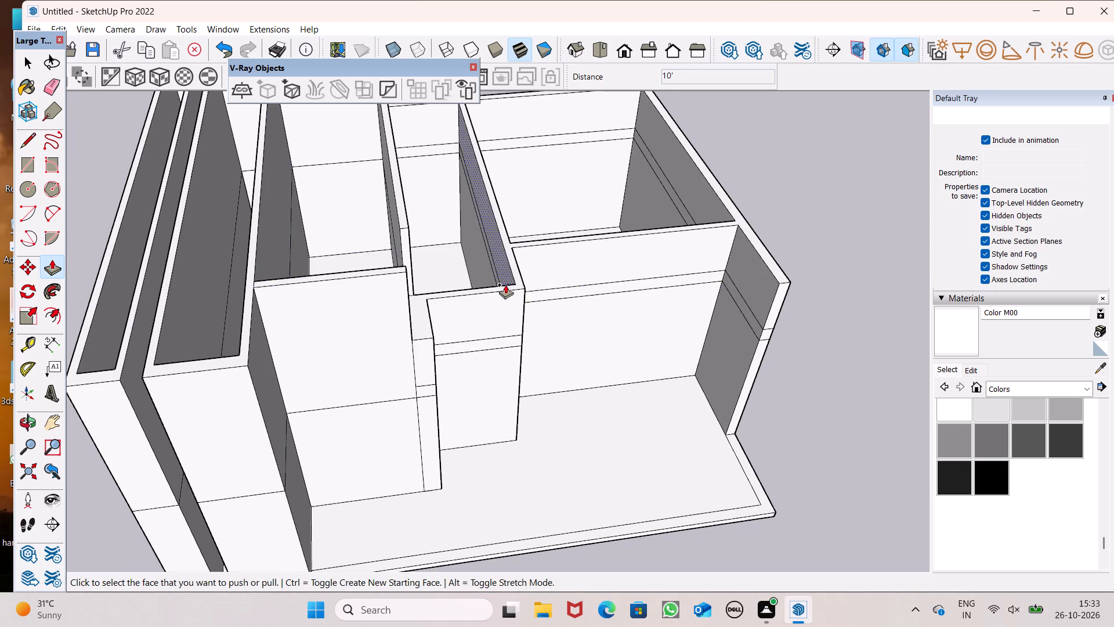
middle_drag(499, 296, 409, 348)
scroll(409, 348, up, 5)
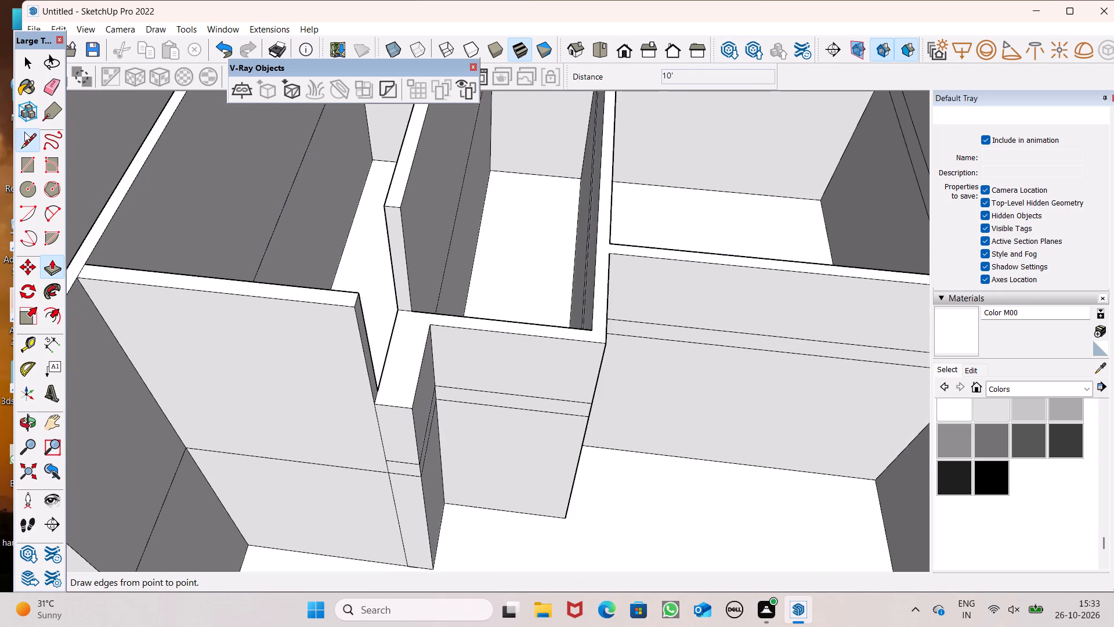
click(24, 132)
scroll(278, 246, up, 3)
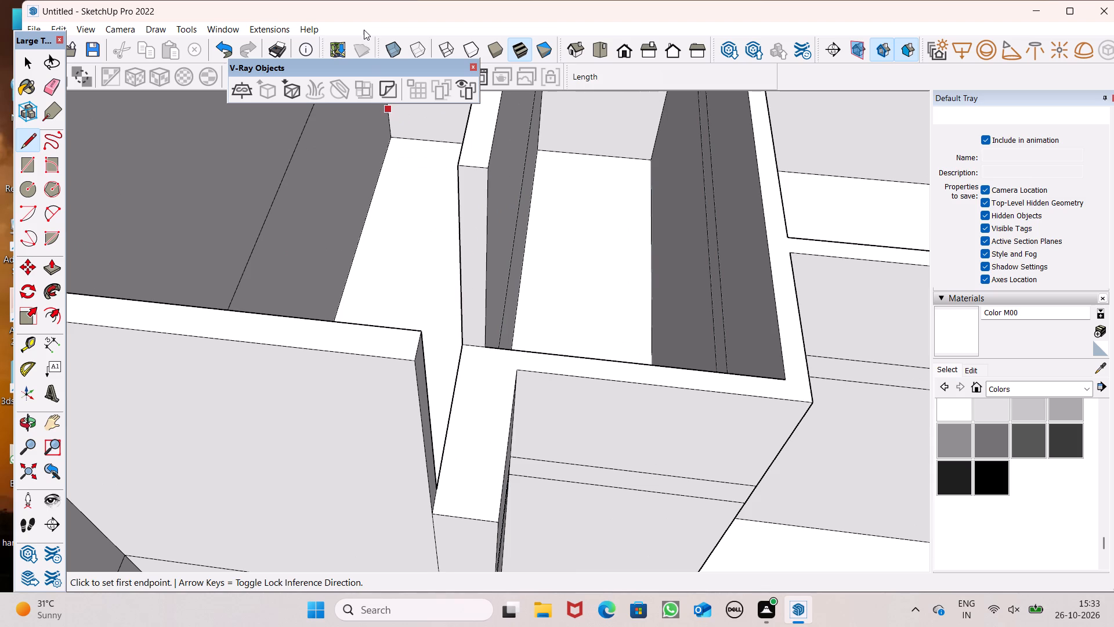
scroll(527, 317, up, 5)
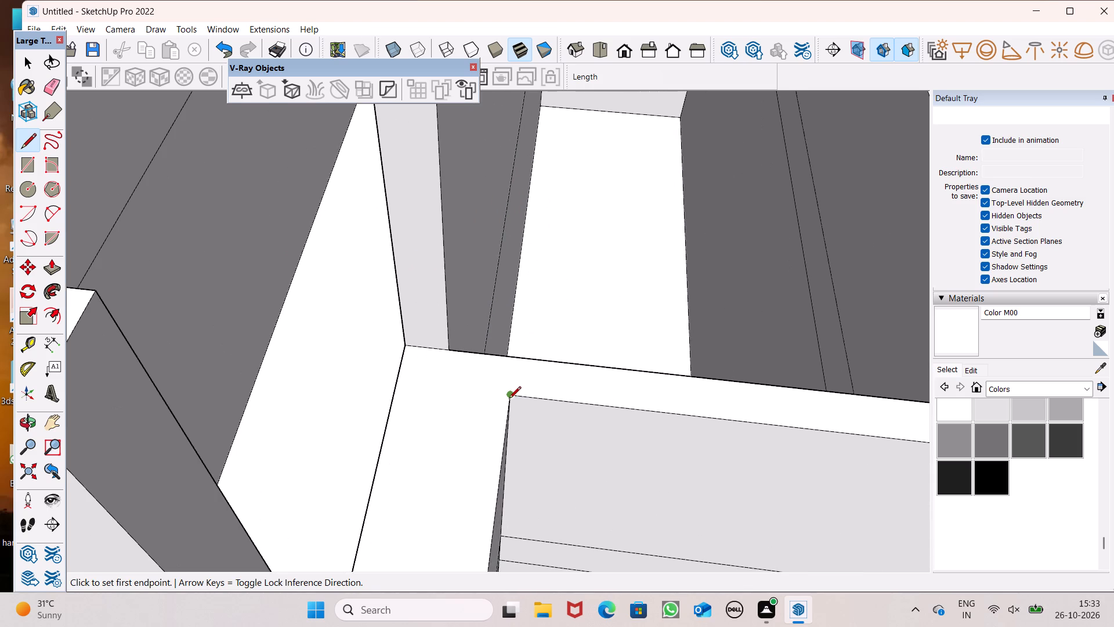
click(509, 399)
scroll(510, 379, up, 2)
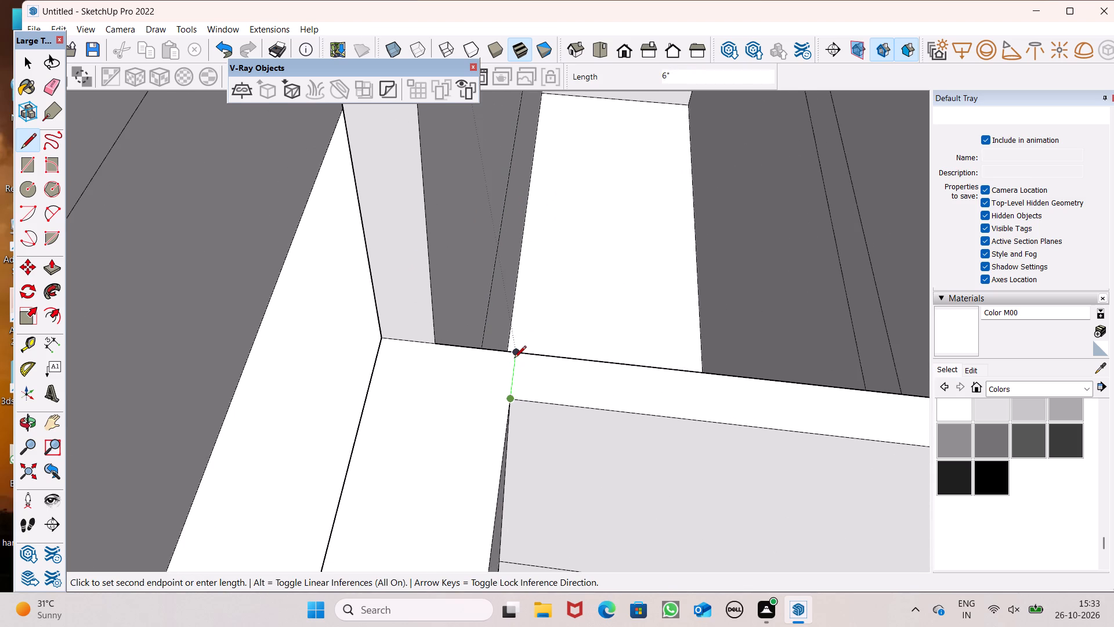
click(514, 357)
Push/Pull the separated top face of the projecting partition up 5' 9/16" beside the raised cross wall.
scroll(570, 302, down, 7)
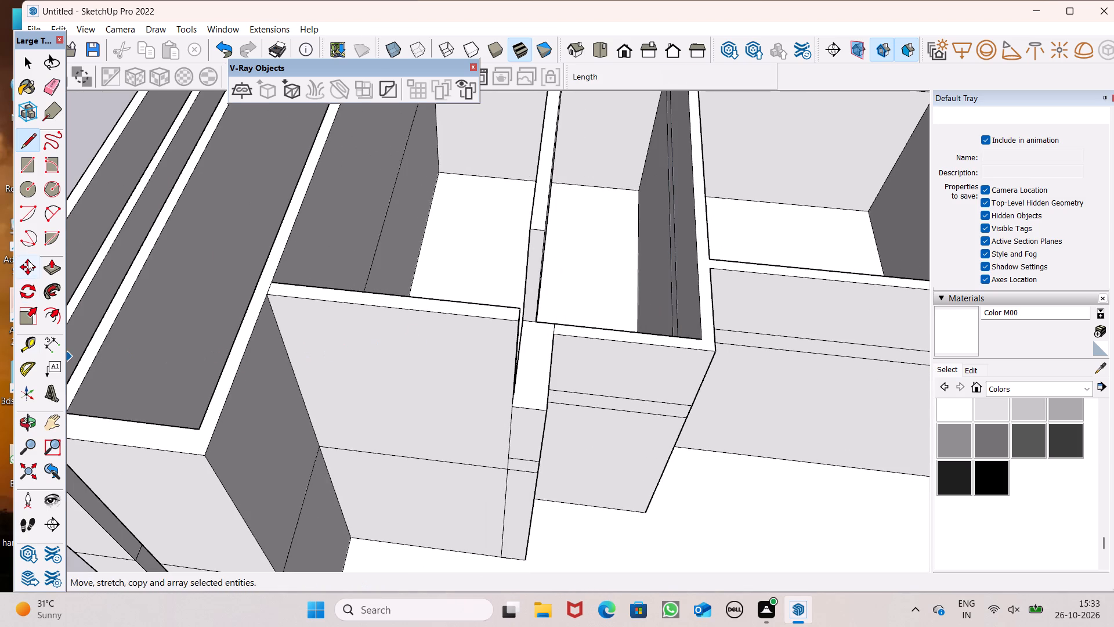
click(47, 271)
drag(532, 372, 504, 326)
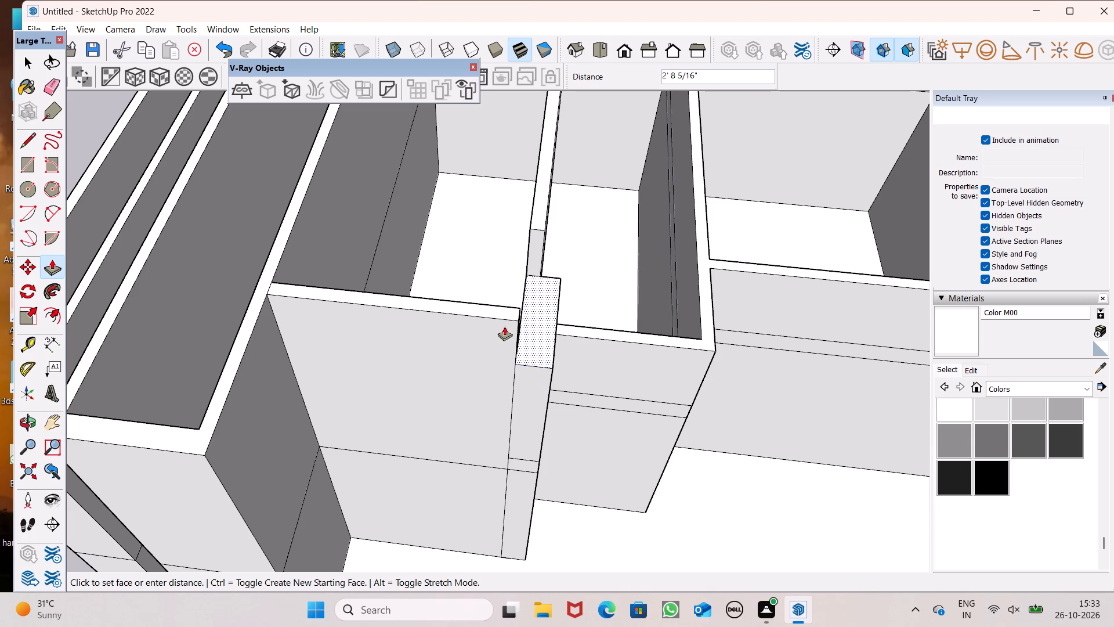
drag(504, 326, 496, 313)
Examine the raised partition and the height difference between the tall and low walls from several angles.
scroll(430, 334, down, 5)
middle_drag(466, 333, 457, 201)
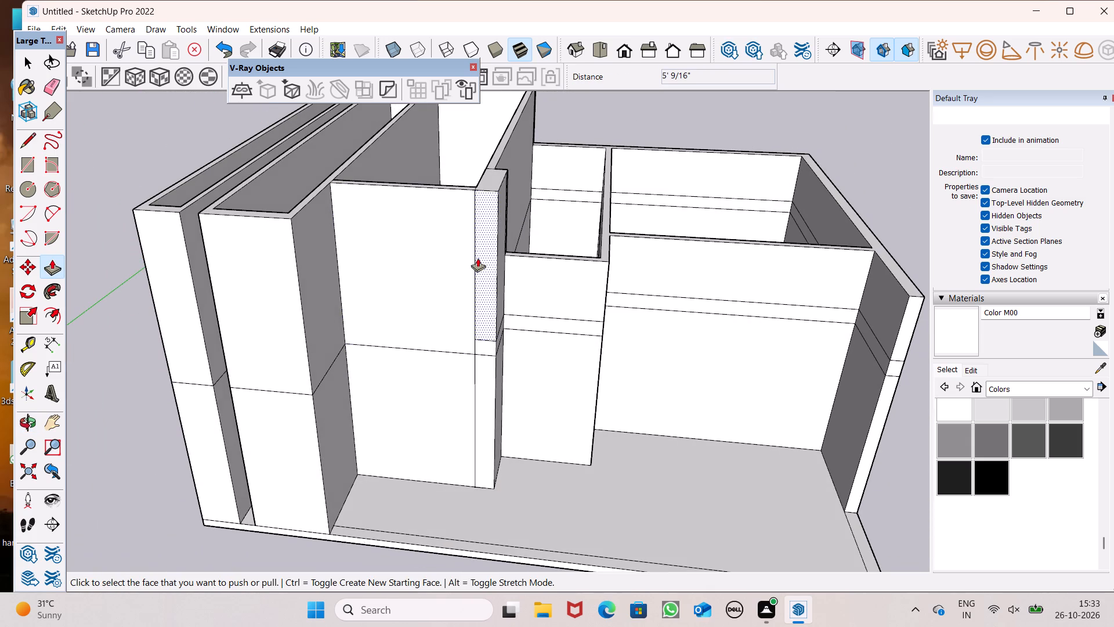
scroll(478, 263, down, 2)
middle_drag(577, 304, 657, 225)
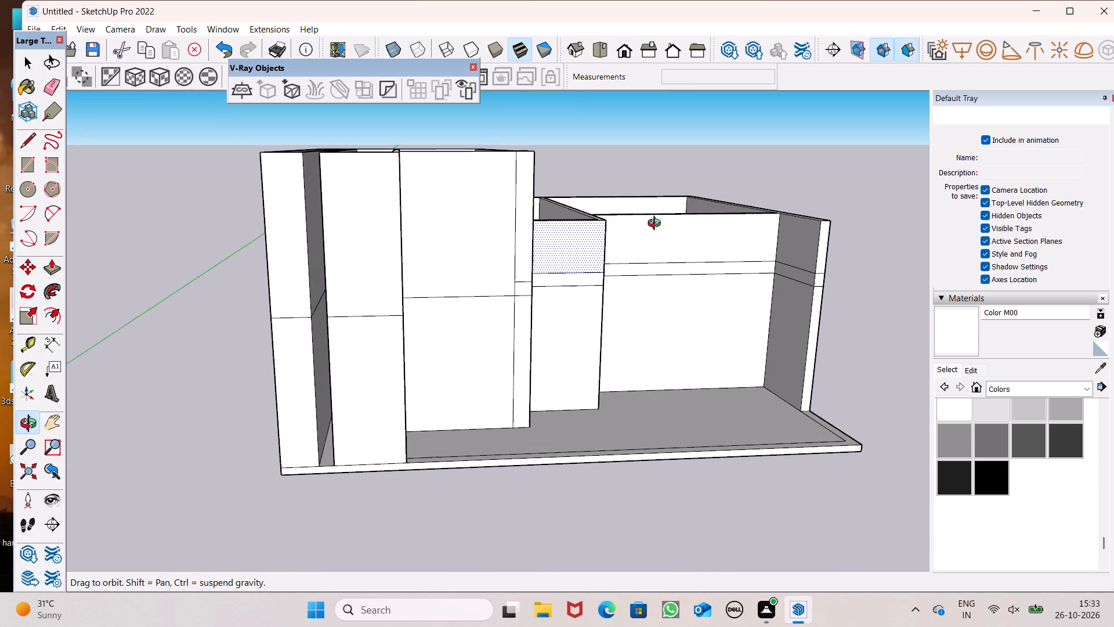
middle_drag(657, 225, 603, 236)
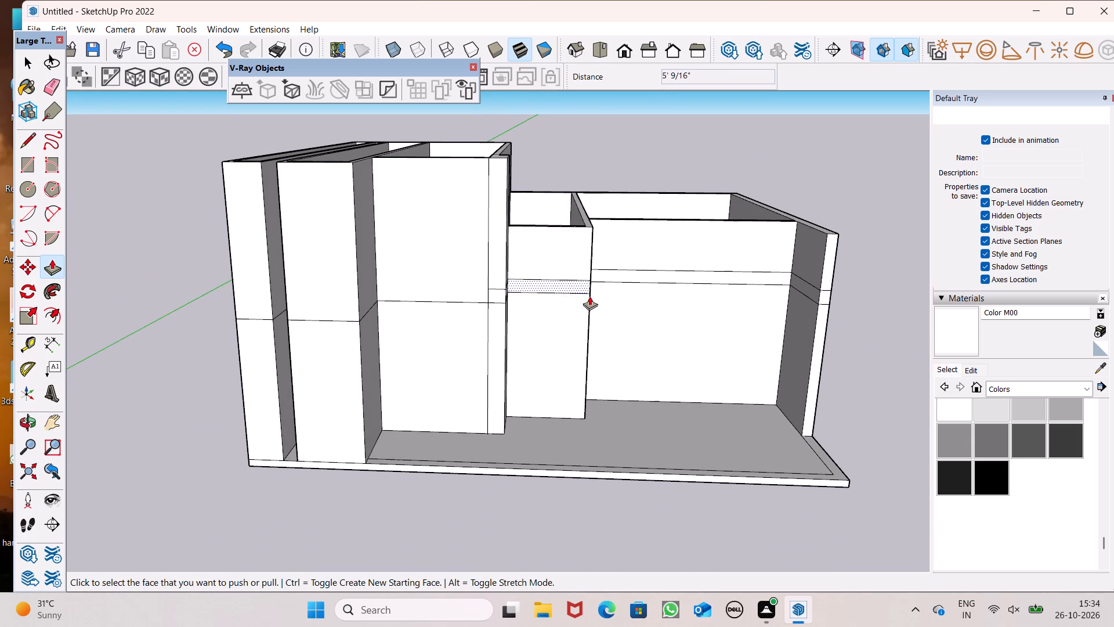
scroll(723, 268, down, 1)
middle_drag(717, 275, 560, 355)
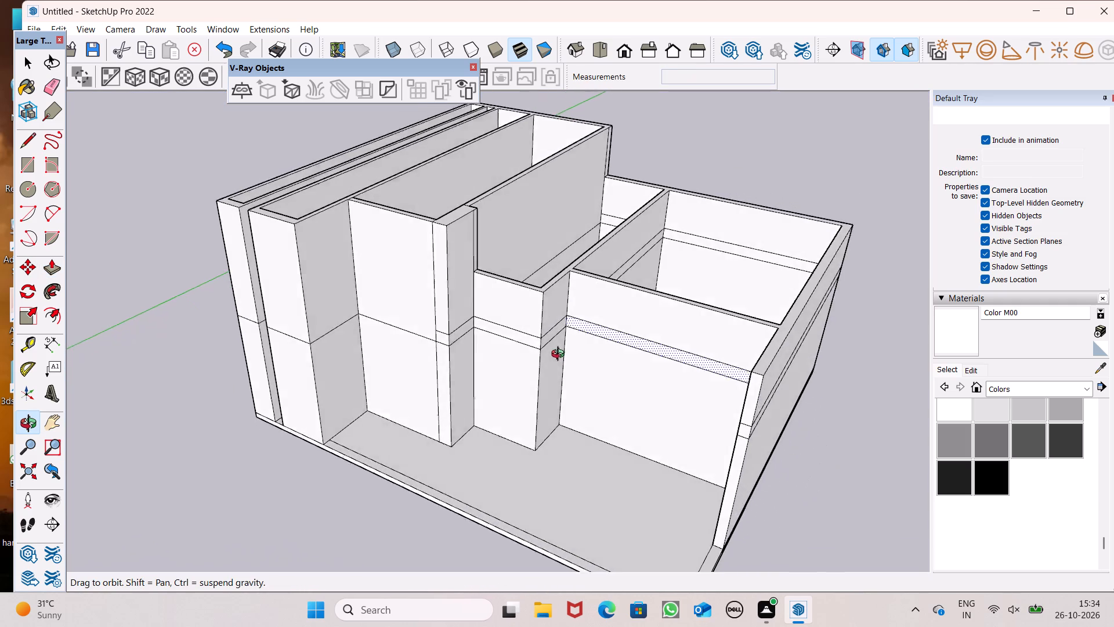
middle_drag(560, 355, 533, 369)
middle_drag(470, 398, 443, 413)
scroll(501, 349, up, 3)
scroll(497, 340, down, 4)
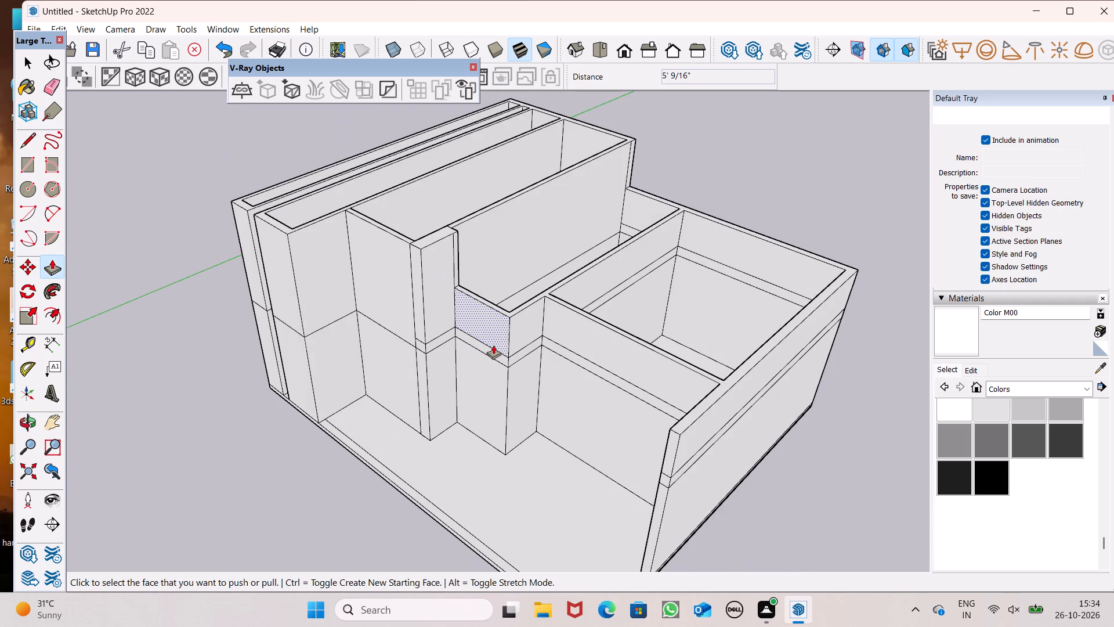
scroll(514, 349, down, 1)
middle_drag(534, 341, 620, 275)
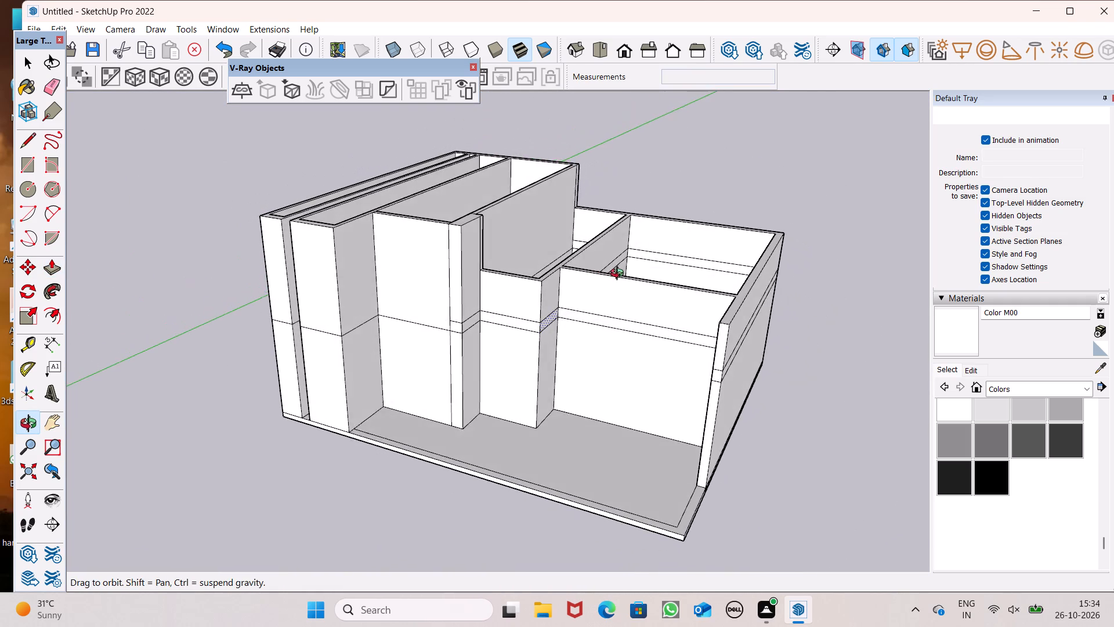
middle_drag(620, 275, 605, 405)
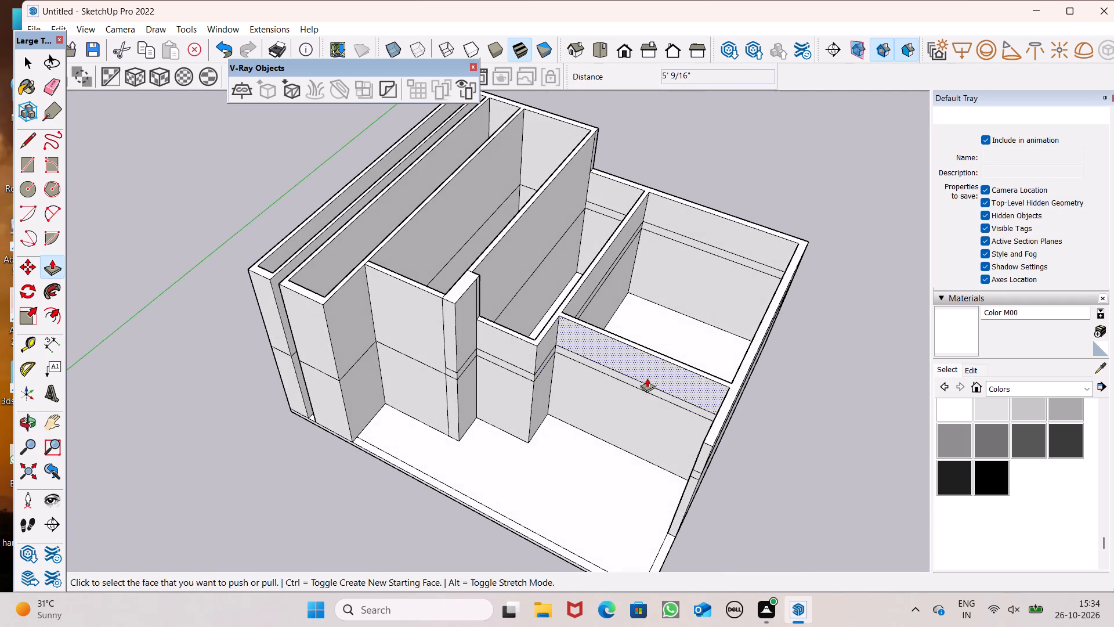
middle_drag(664, 379, 757, 294)
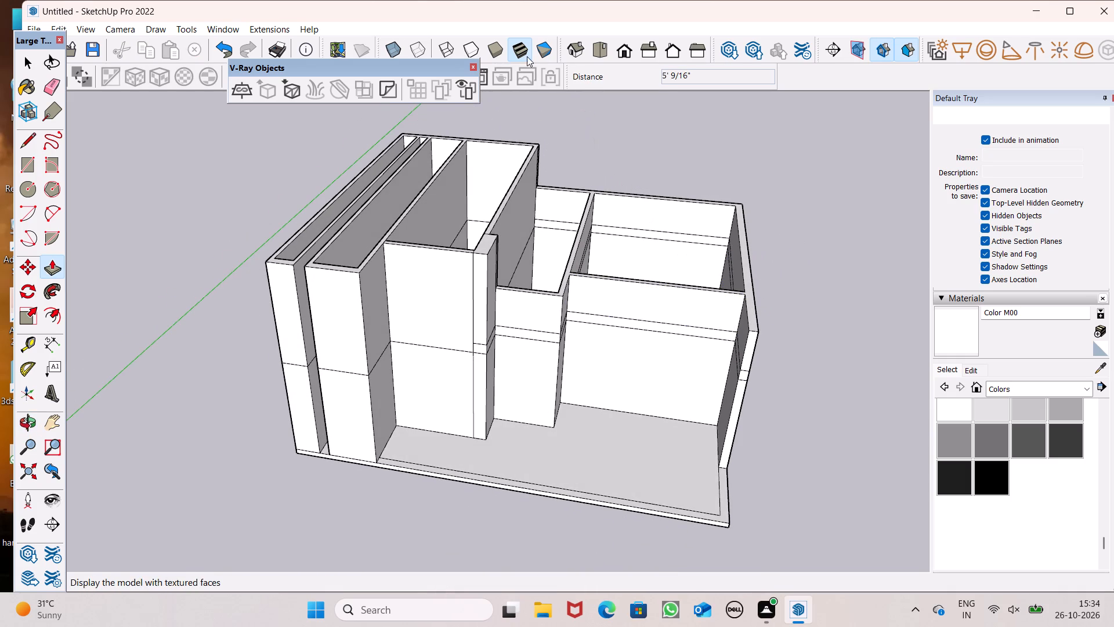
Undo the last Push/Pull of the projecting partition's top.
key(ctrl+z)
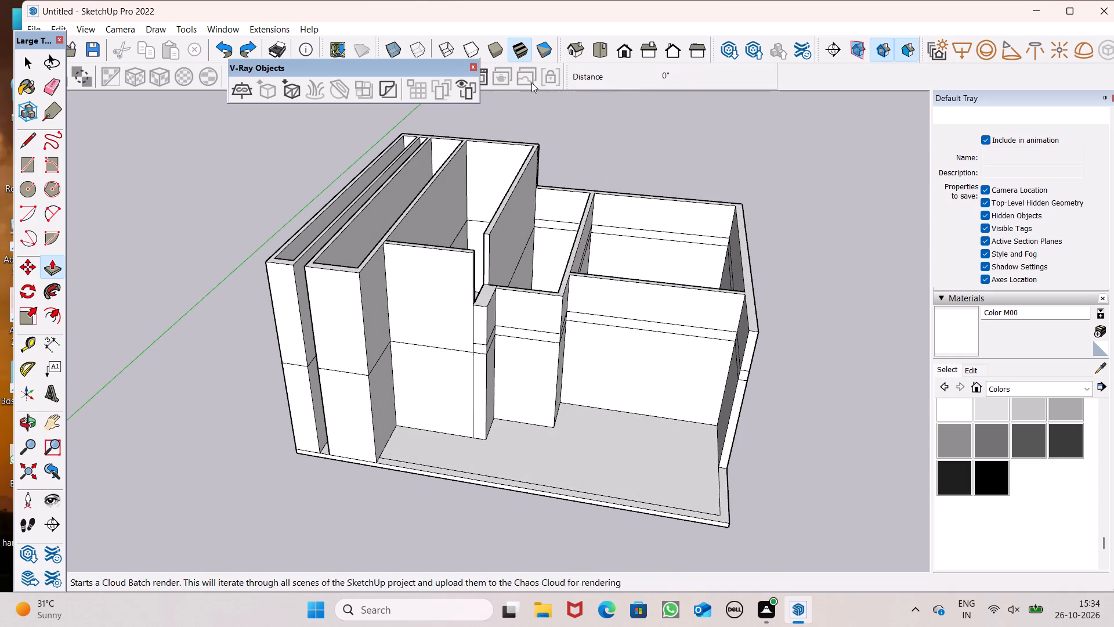
Push/Pull the top face of the projecting partition up 5' 9/16" beside the raised cross wall.
scroll(487, 293, up, 3)
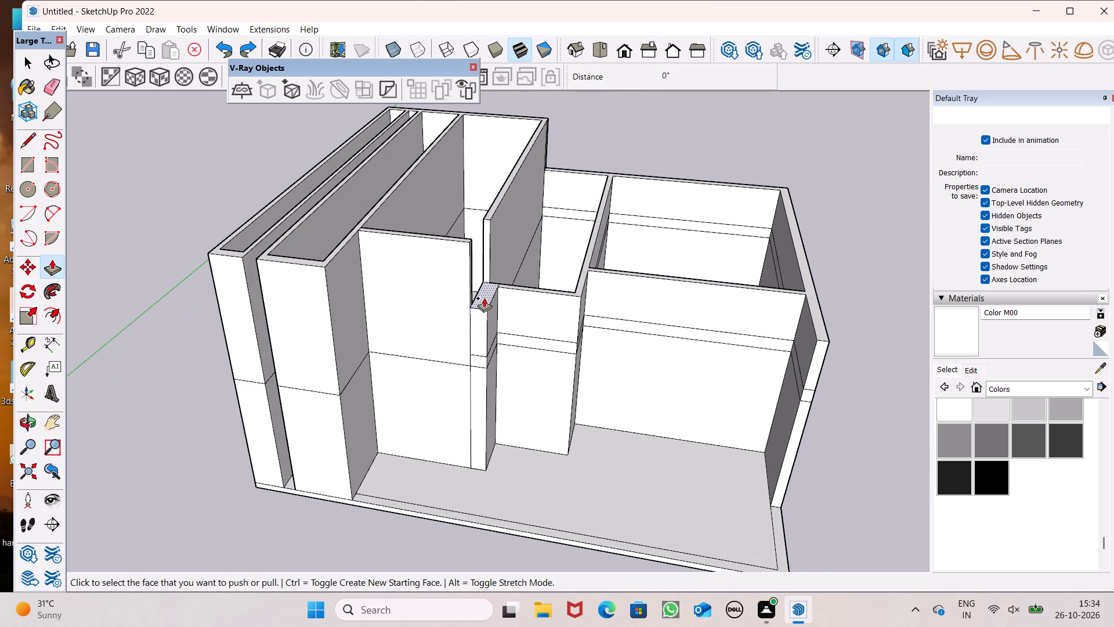
drag(482, 300, 445, 234)
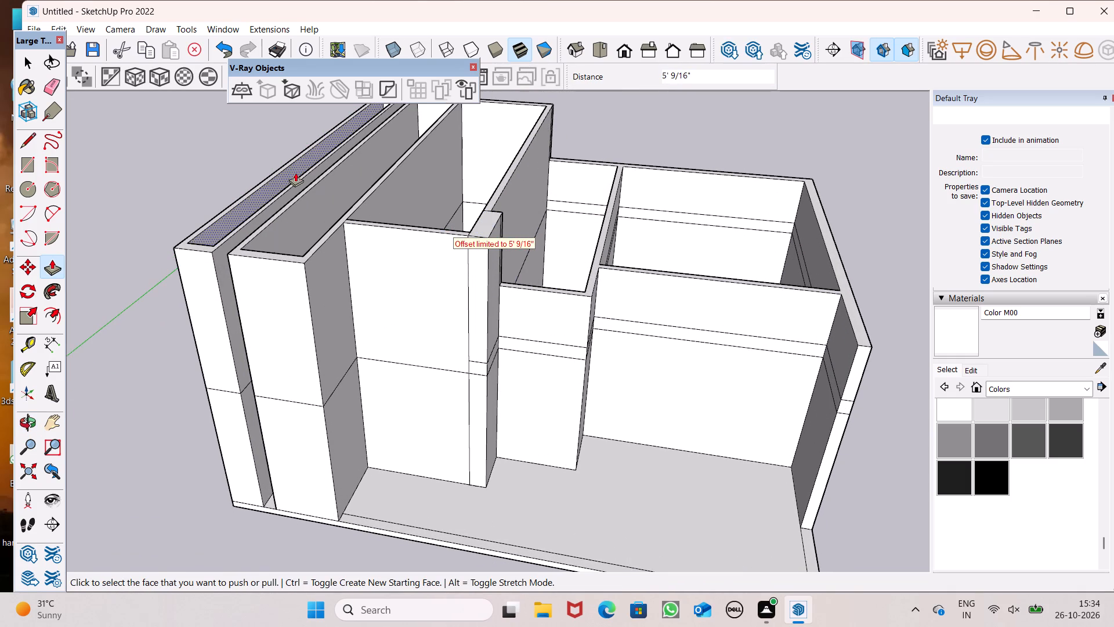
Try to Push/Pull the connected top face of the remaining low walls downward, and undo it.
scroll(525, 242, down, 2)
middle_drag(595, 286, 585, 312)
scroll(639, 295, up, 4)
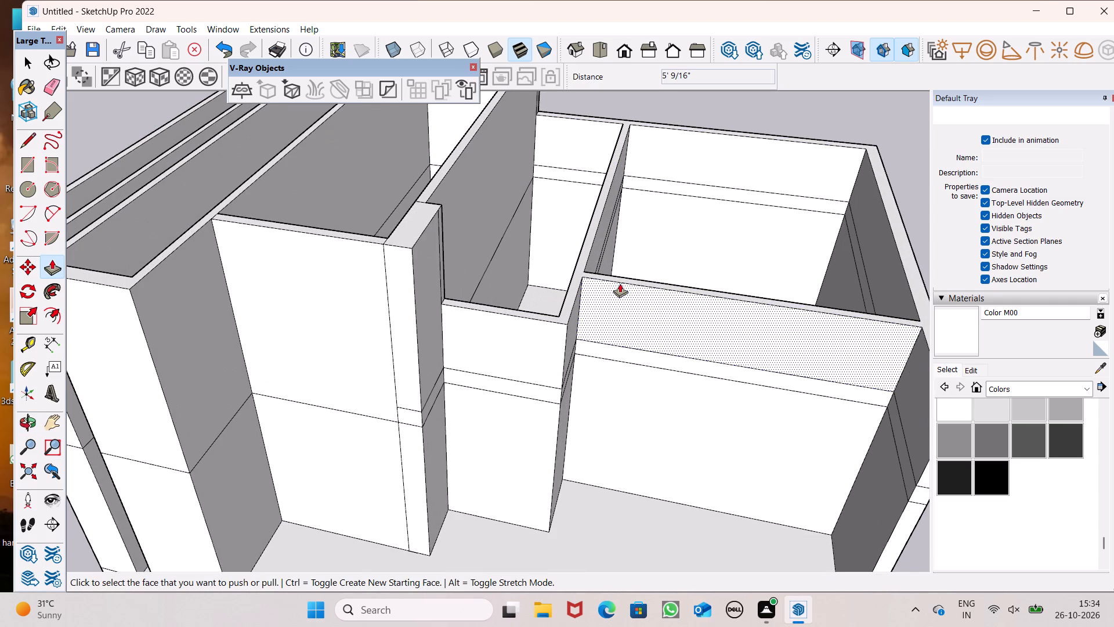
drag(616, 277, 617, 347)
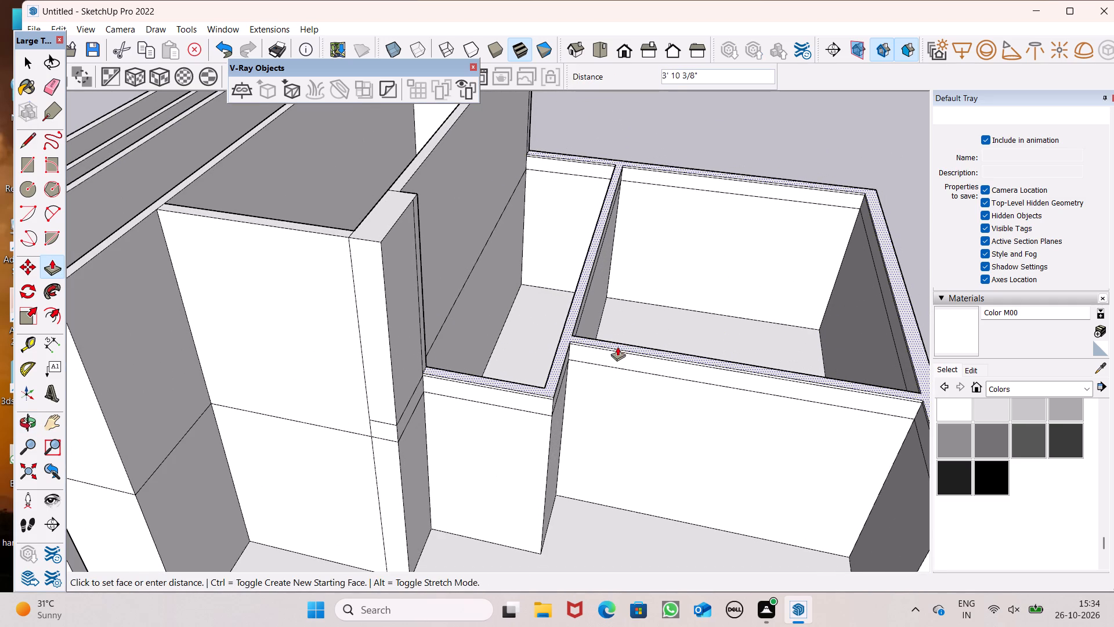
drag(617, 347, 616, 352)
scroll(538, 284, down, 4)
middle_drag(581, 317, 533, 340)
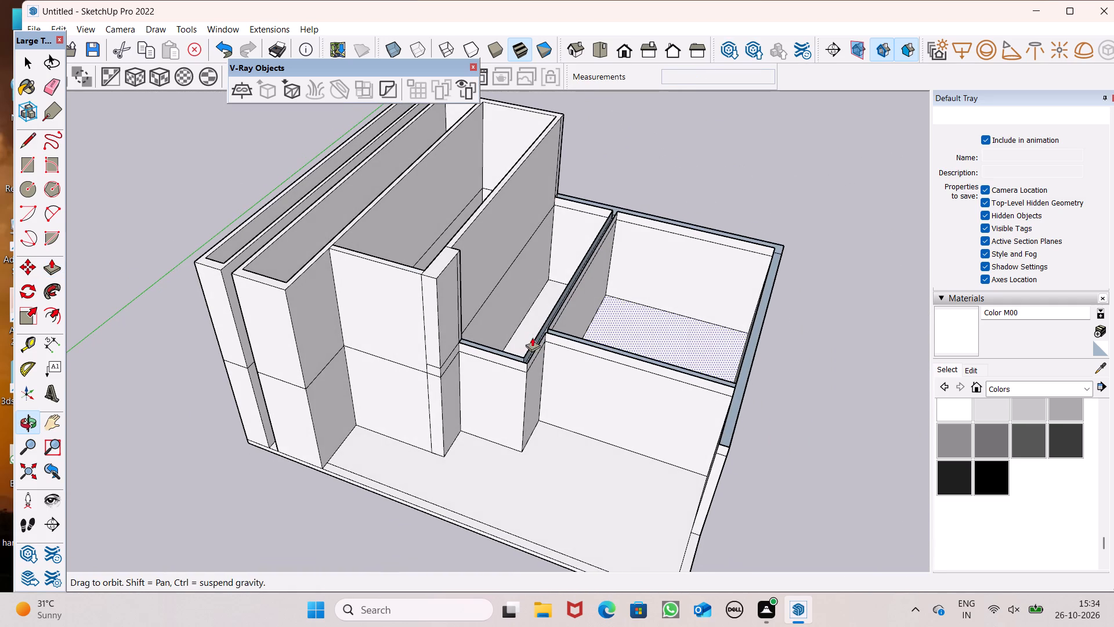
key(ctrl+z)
Measure the height from the upper band line to the top corner of the low front cross wall using the Dimension tool.
scroll(576, 311, up, 3)
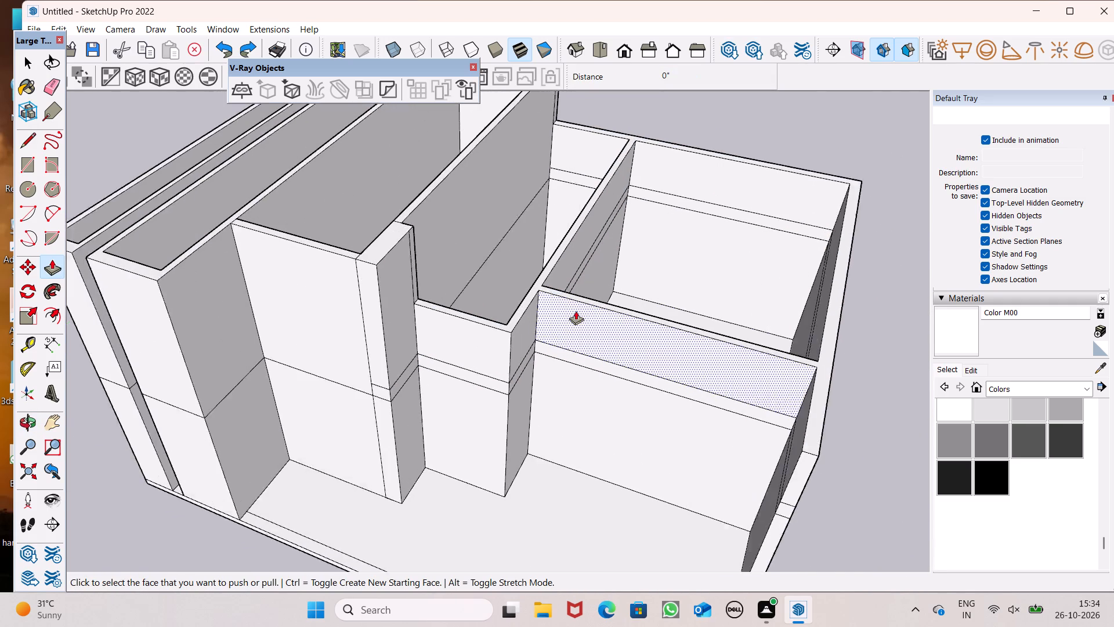
scroll(576, 311, up, 2)
scroll(551, 288, down, 1)
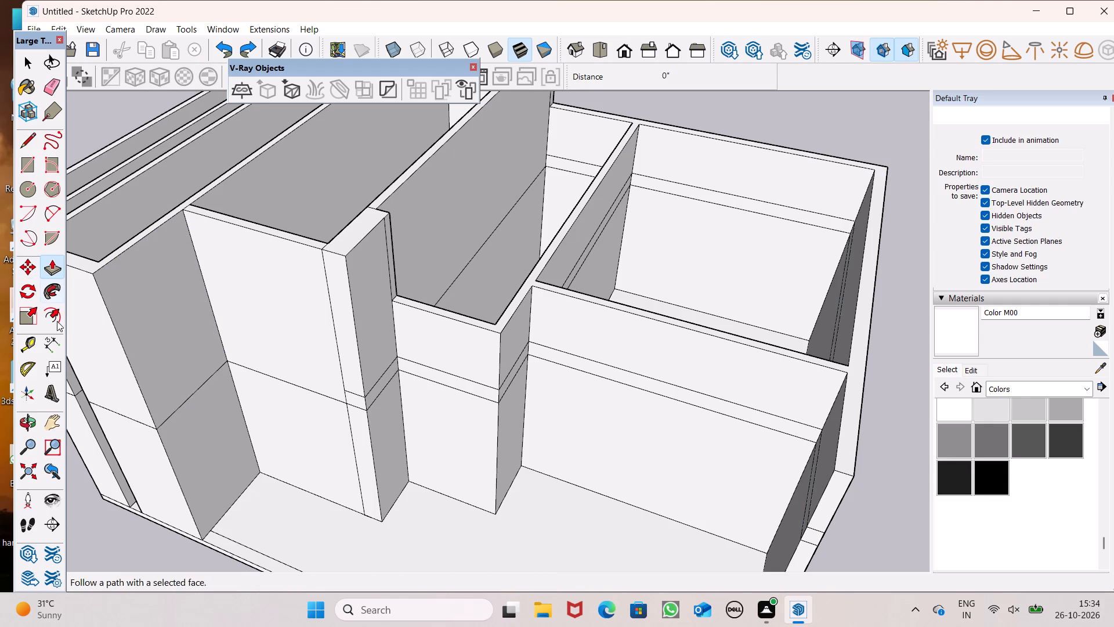
click(55, 348)
scroll(462, 238, down, 2)
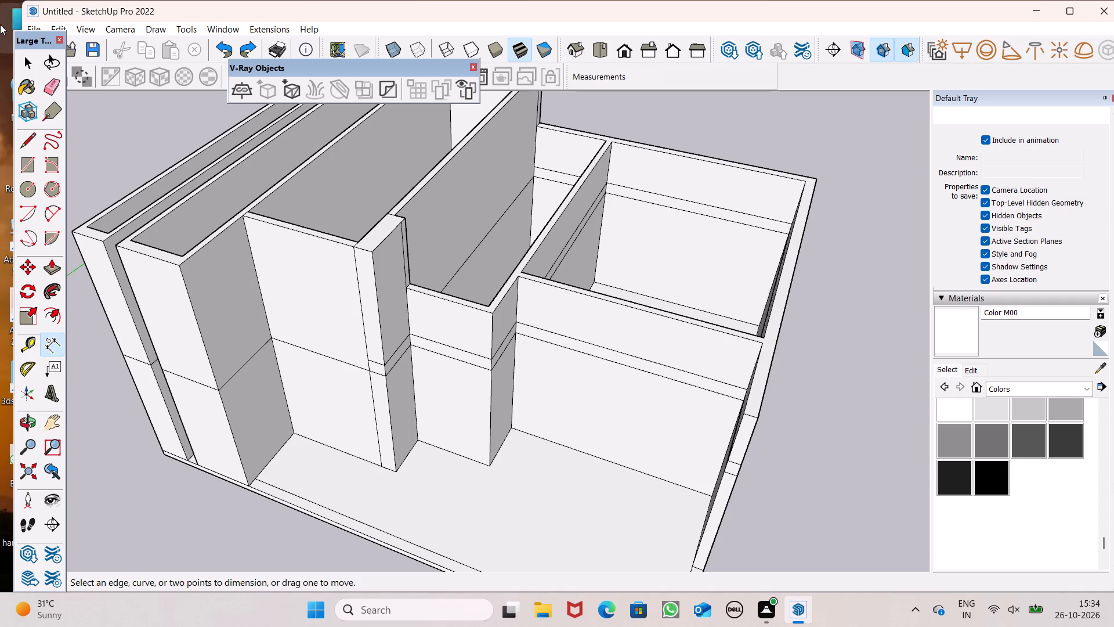
scroll(801, 427, down, 2)
middle_drag(779, 433, 794, 351)
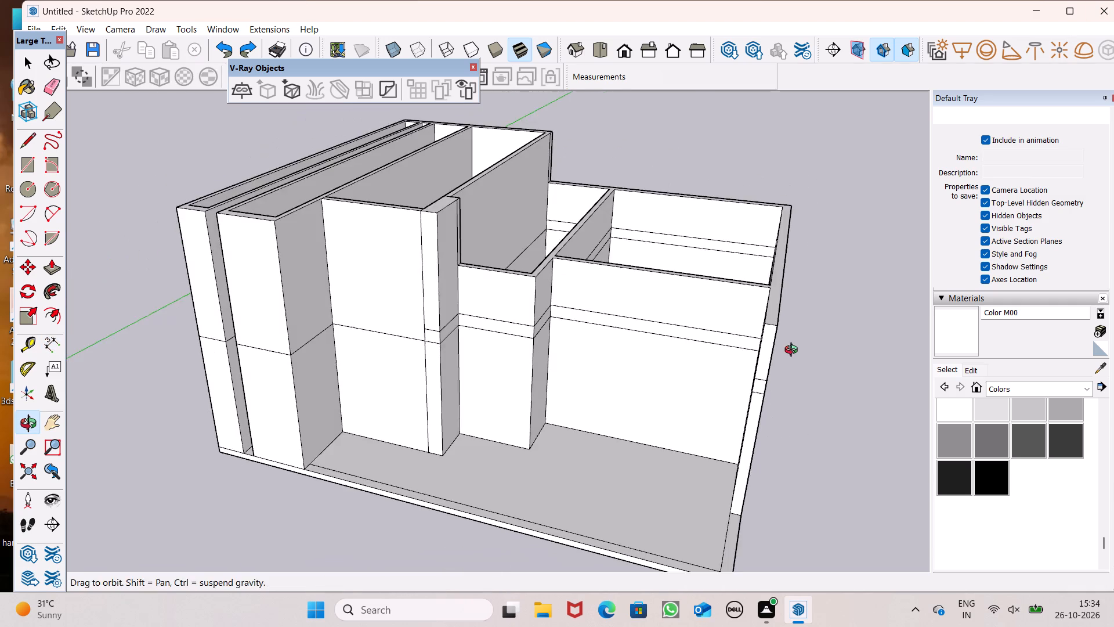
middle_drag(794, 351, 798, 323)
scroll(554, 294, up, 6)
scroll(500, 260, up, 4)
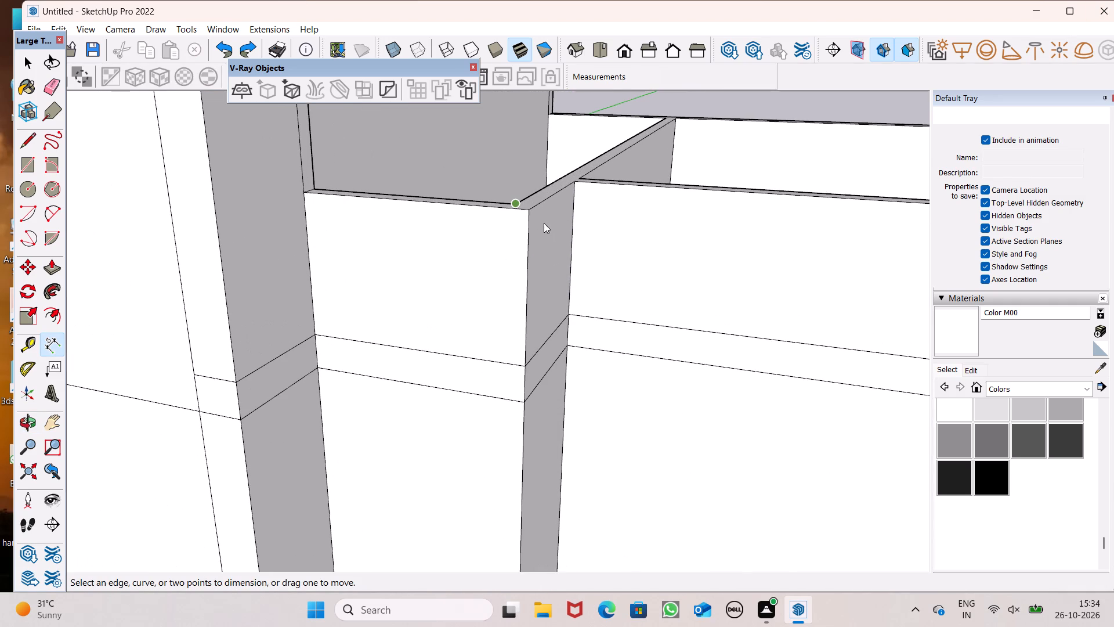
click(544, 223)
drag(519, 364, 519, 338)
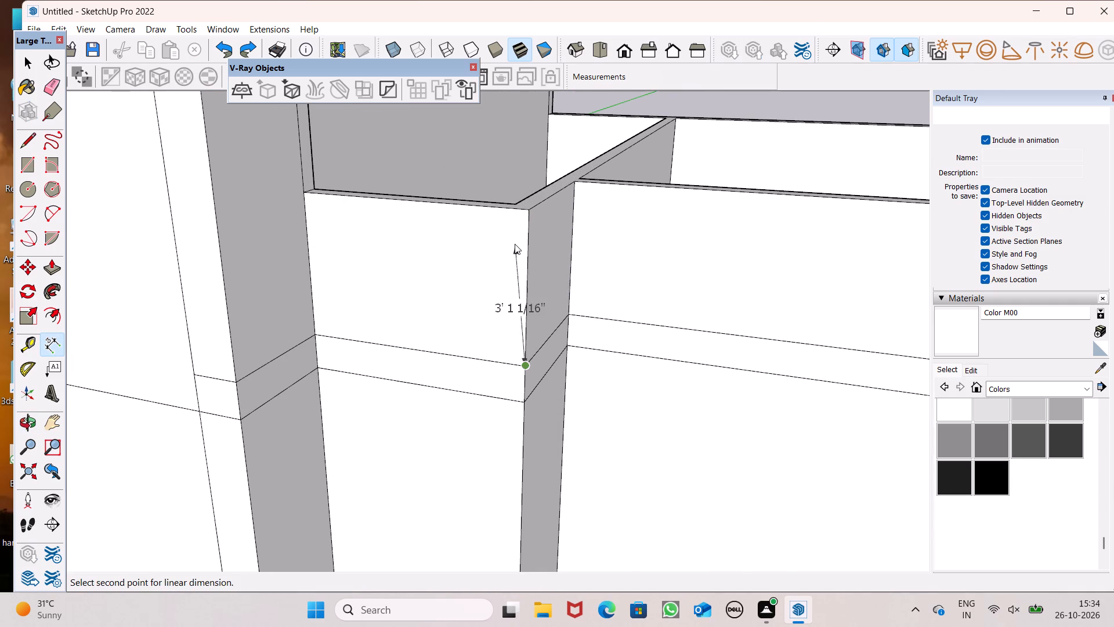
click(532, 215)
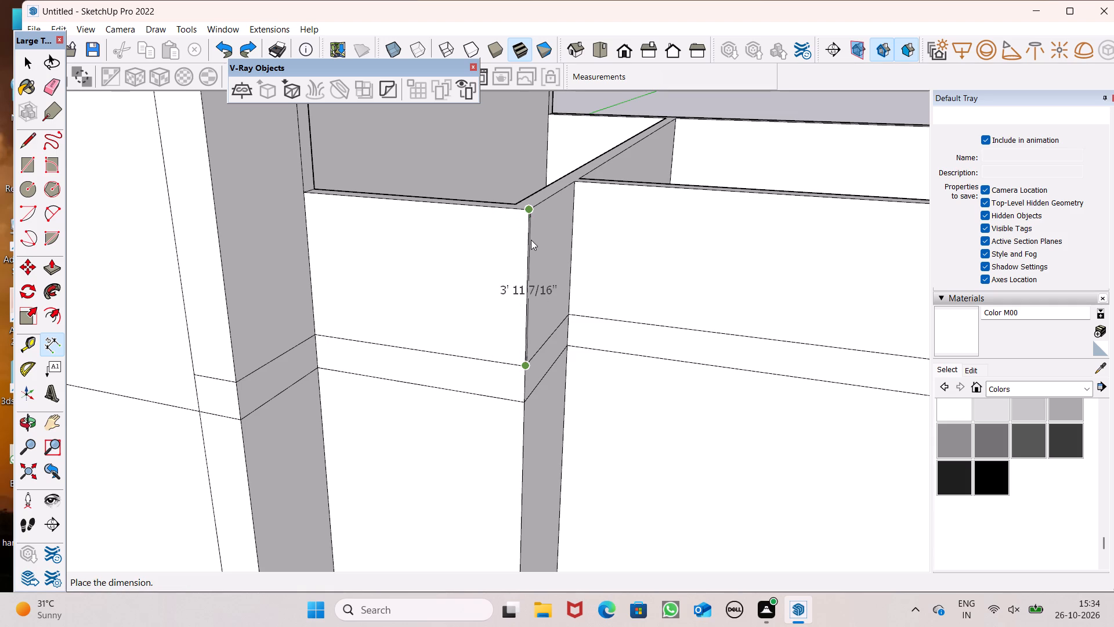
key(space)
scroll(483, 298, down, 2)
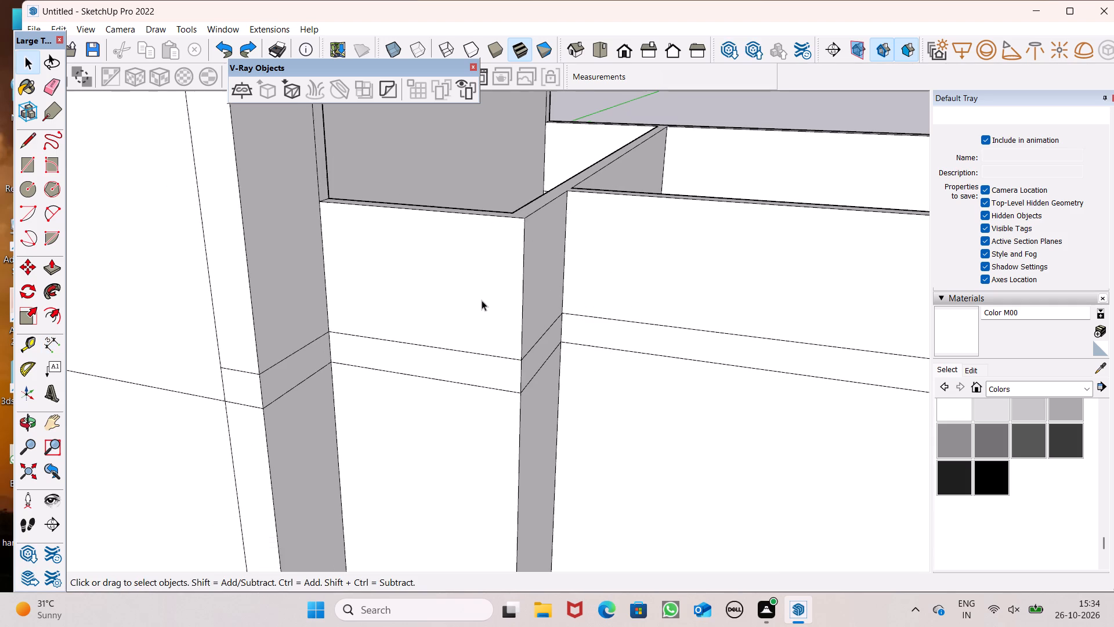
scroll(482, 300, down, 4)
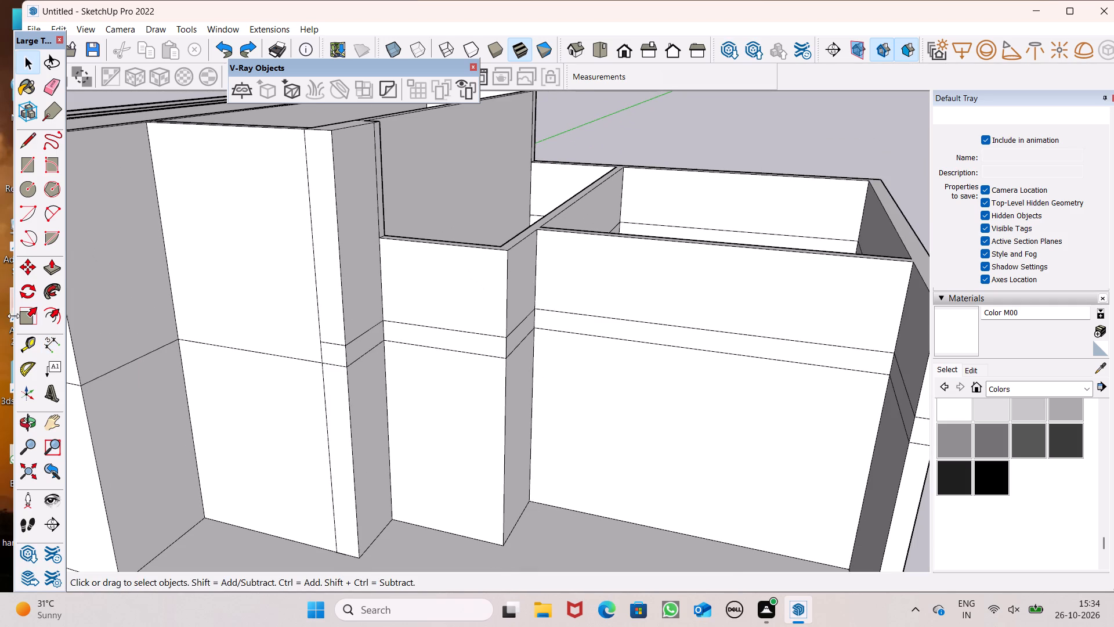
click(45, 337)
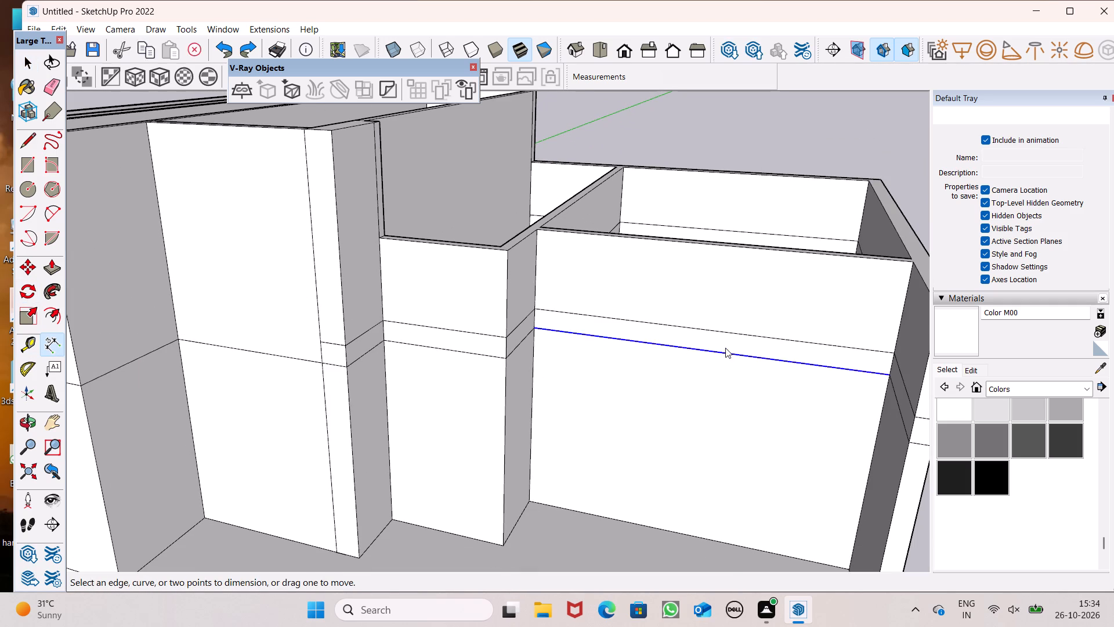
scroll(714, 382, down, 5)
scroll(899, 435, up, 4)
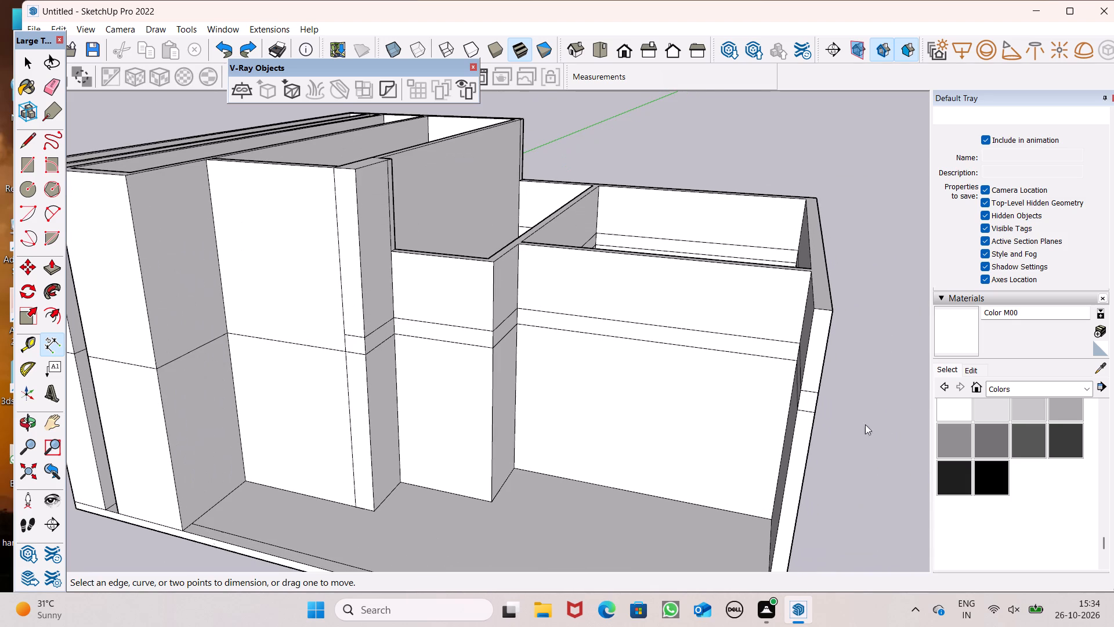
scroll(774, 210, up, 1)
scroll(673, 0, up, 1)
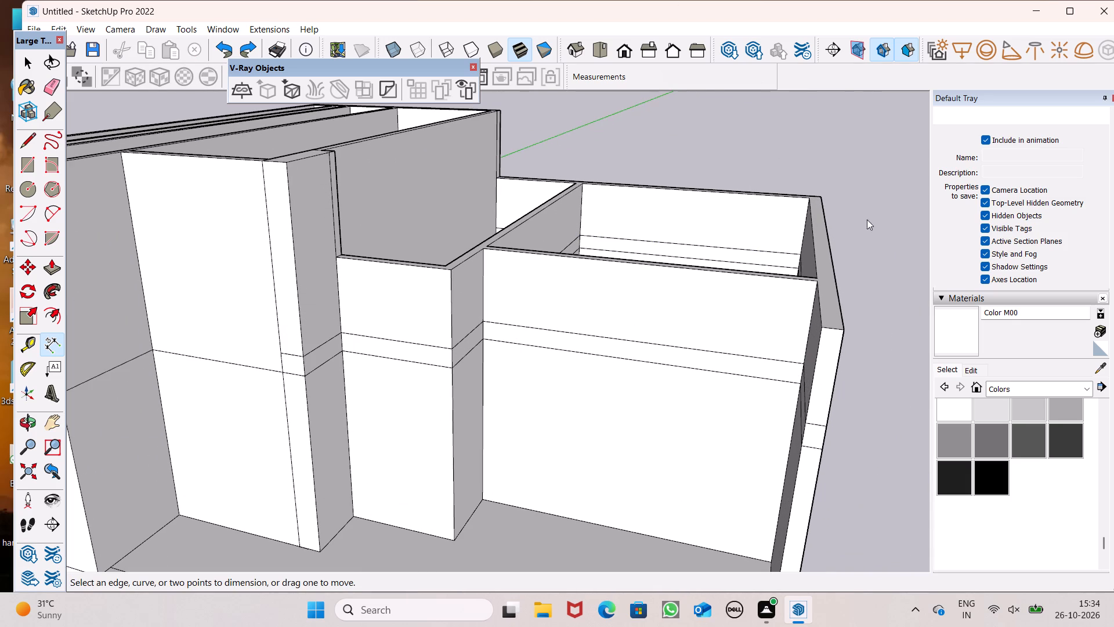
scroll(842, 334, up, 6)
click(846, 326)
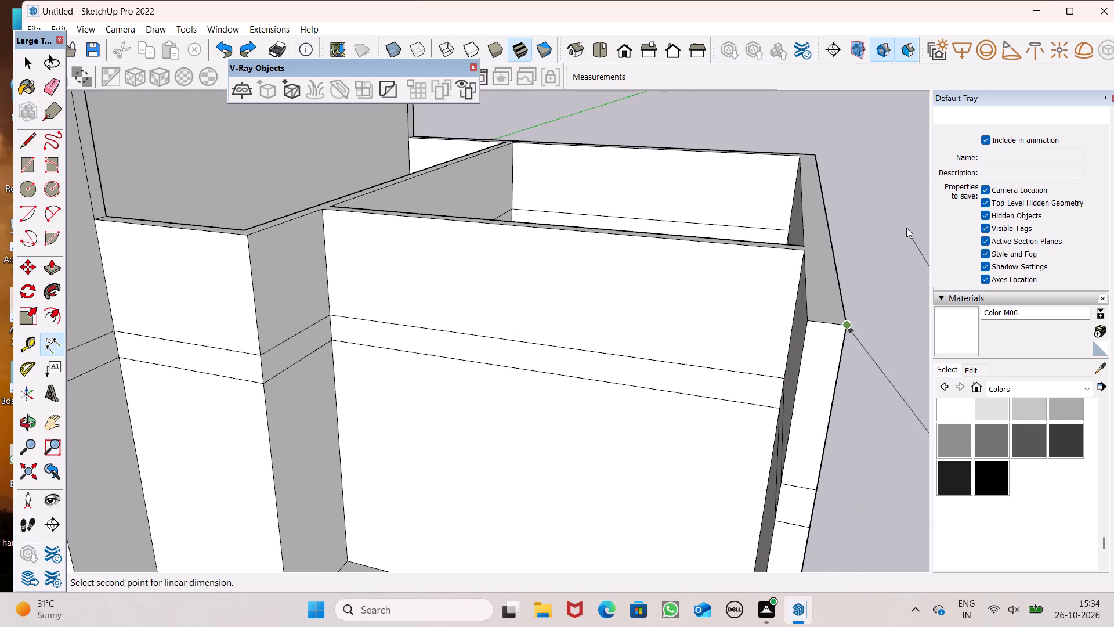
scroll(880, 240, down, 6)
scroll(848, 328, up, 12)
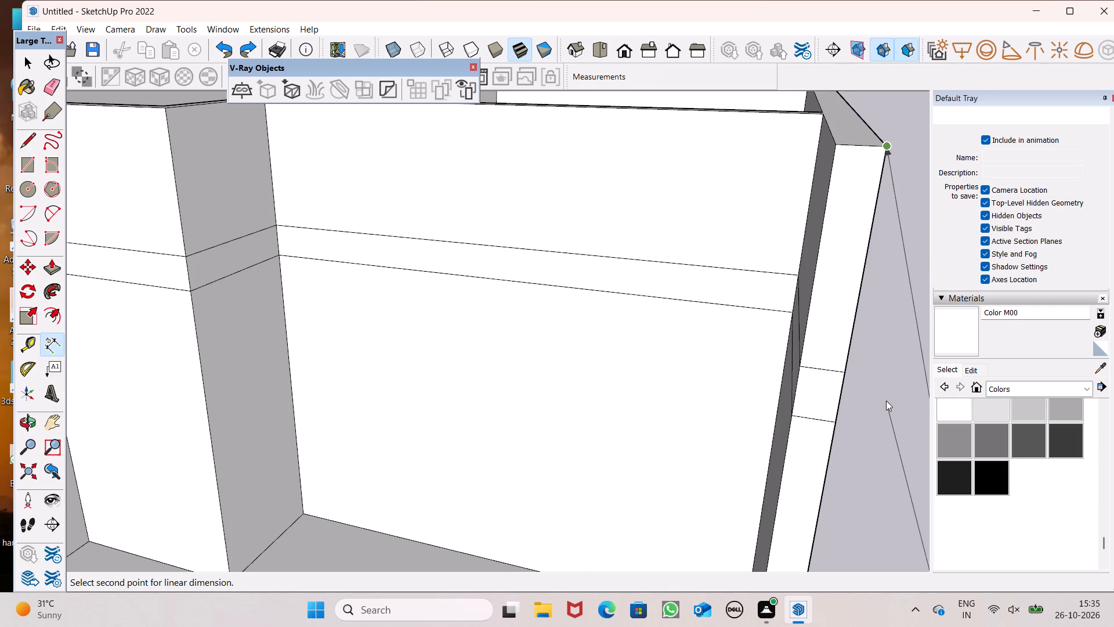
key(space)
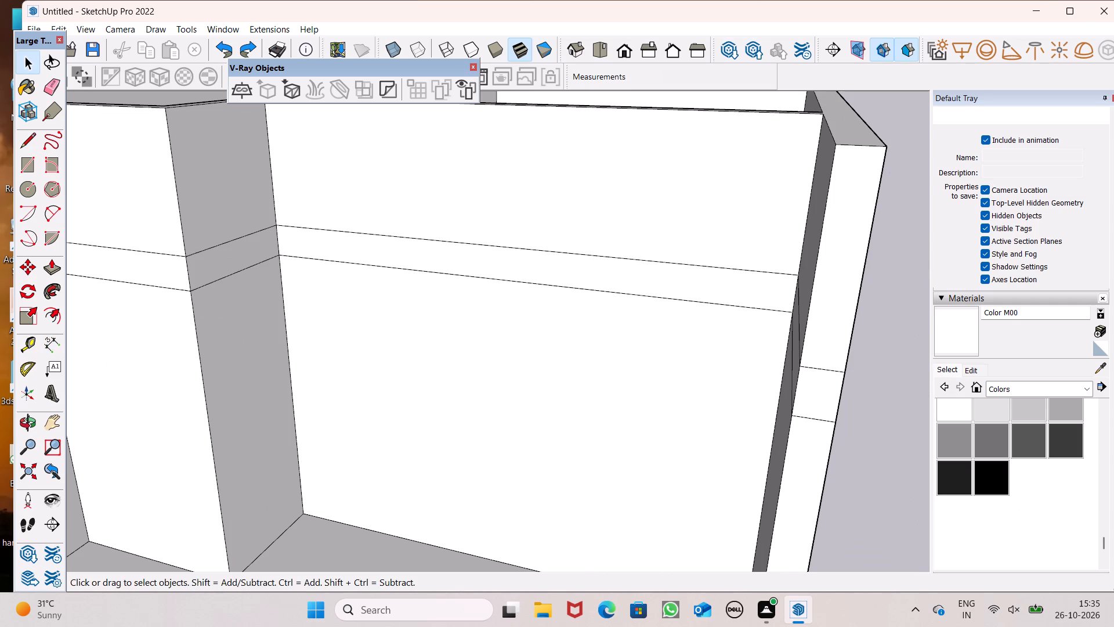
Push/Pull the connected top face of the remaining low walls up 8'.
scroll(622, 391, down, 6)
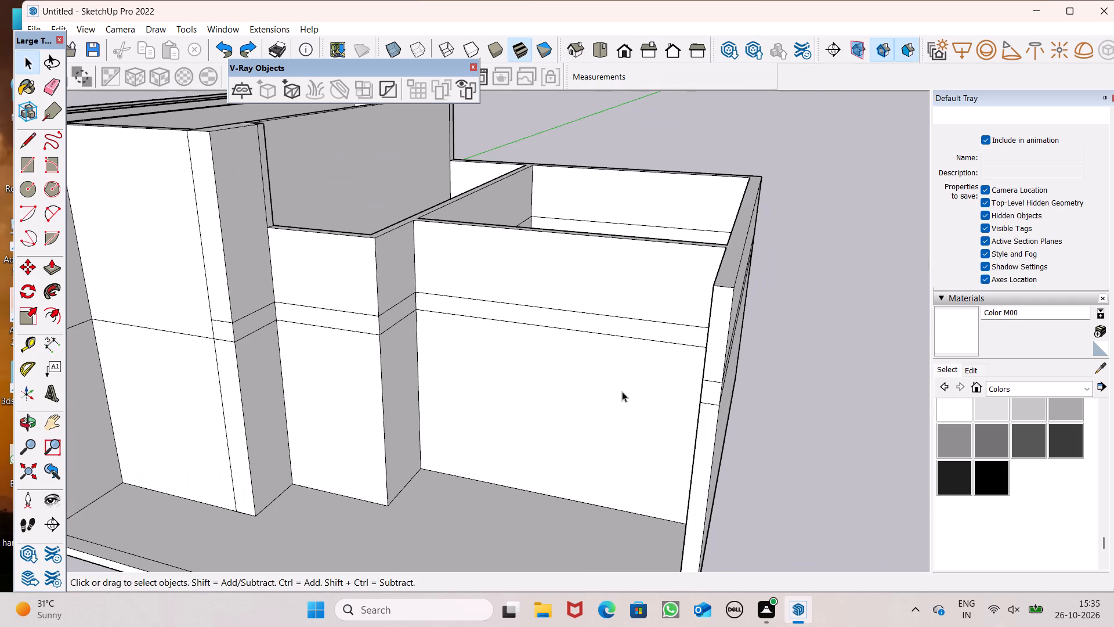
scroll(788, 402, down, 2)
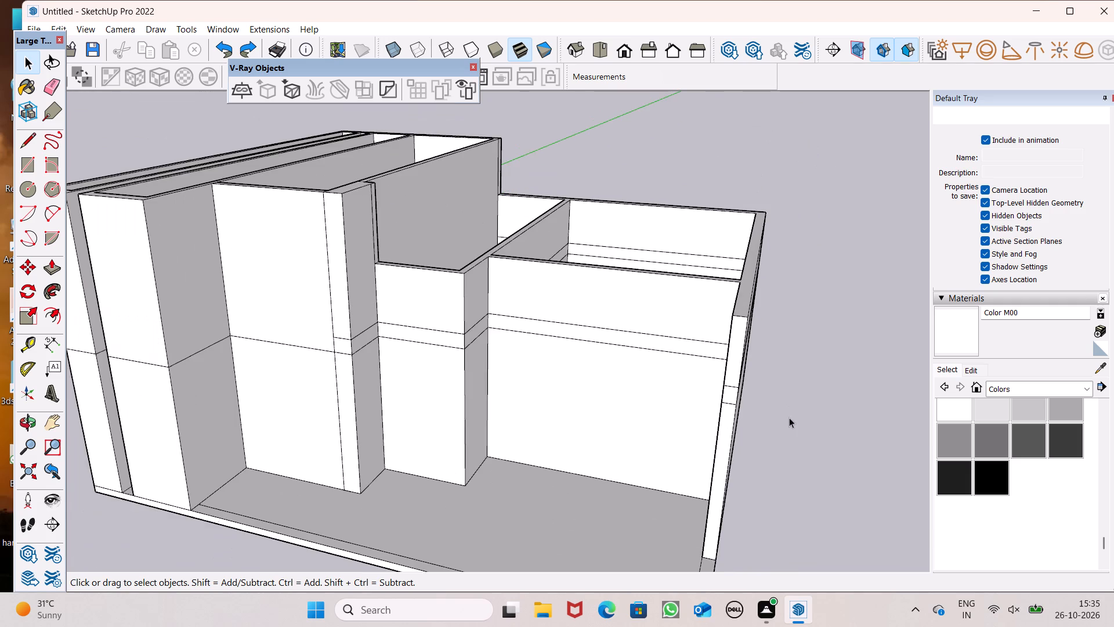
middle_drag(793, 427, 882, 389)
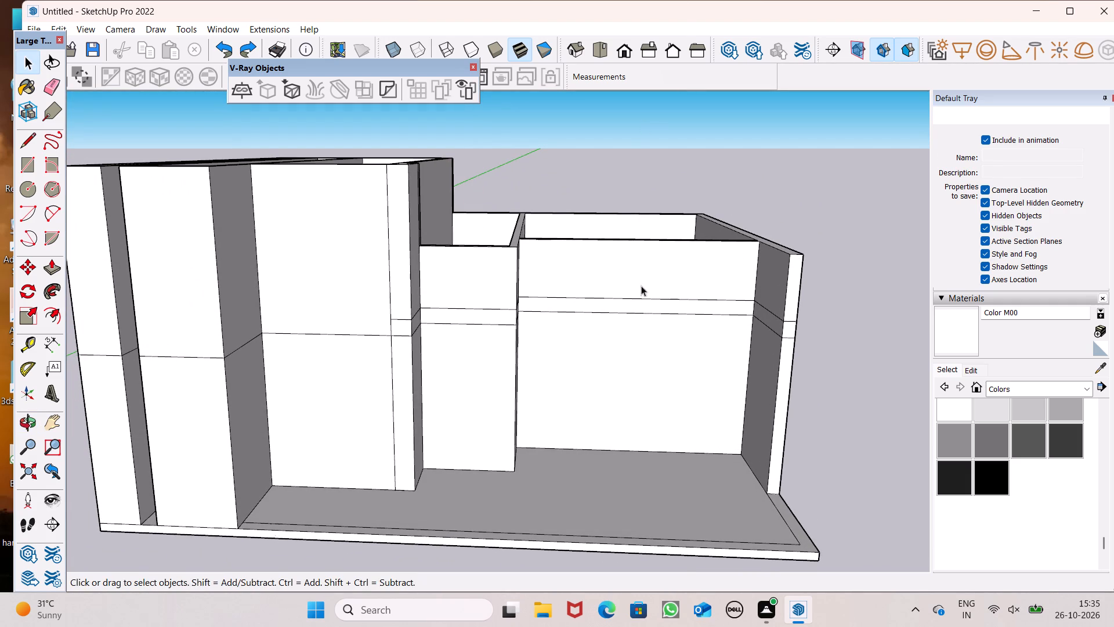
middle_drag(662, 292, 634, 344)
scroll(634, 343, up, 2)
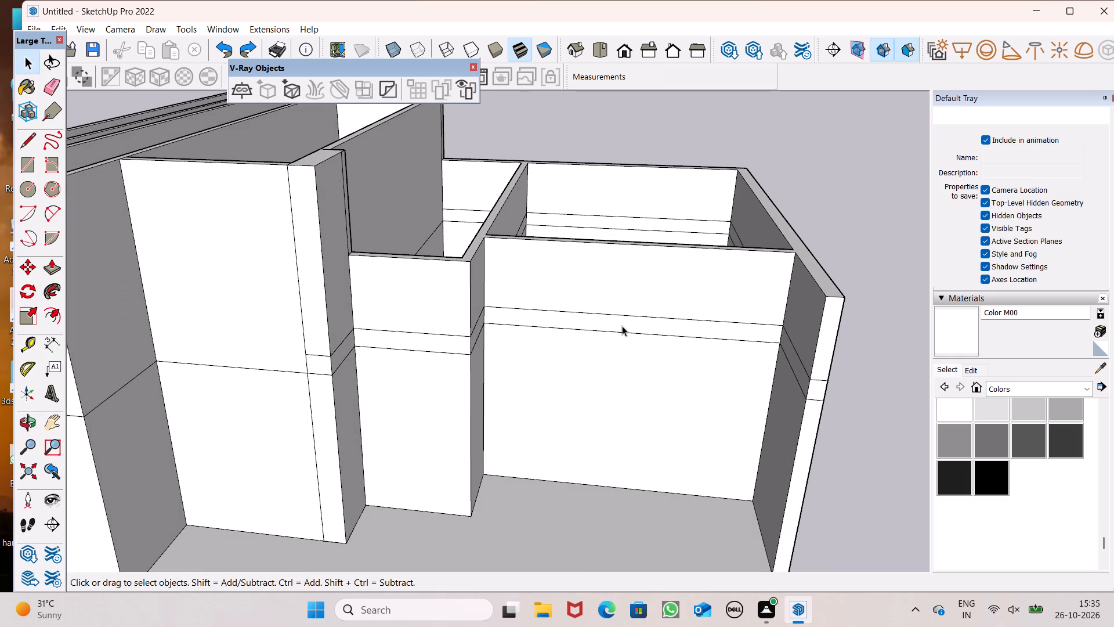
scroll(621, 254, down, 1)
scroll(617, 273, up, 1)
middle_drag(616, 273, 604, 330)
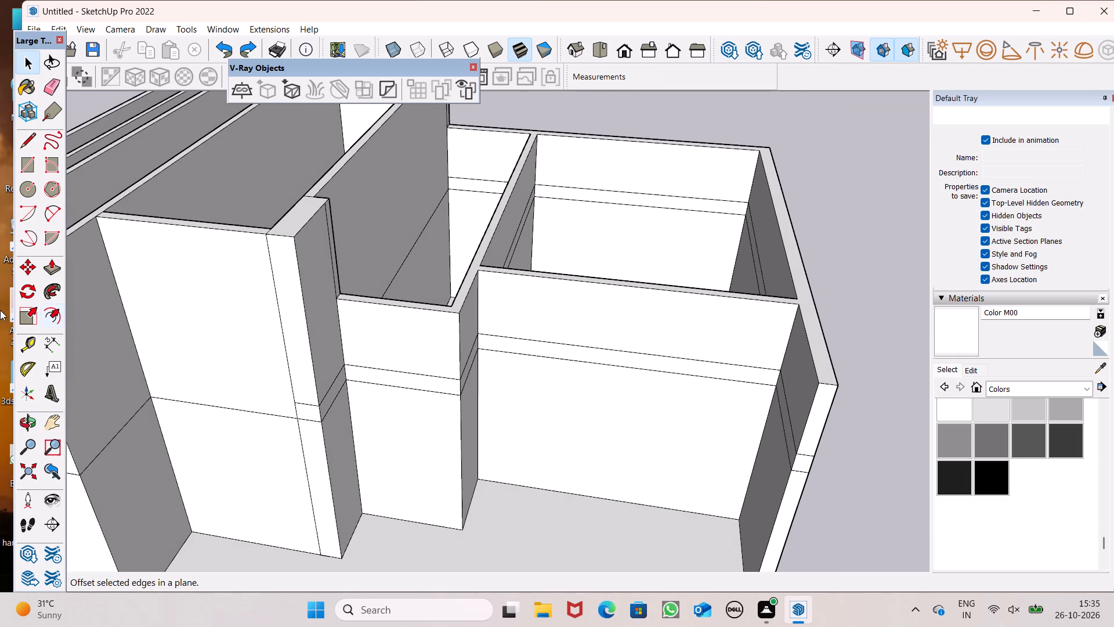
click(49, 262)
scroll(296, 254, up, 4)
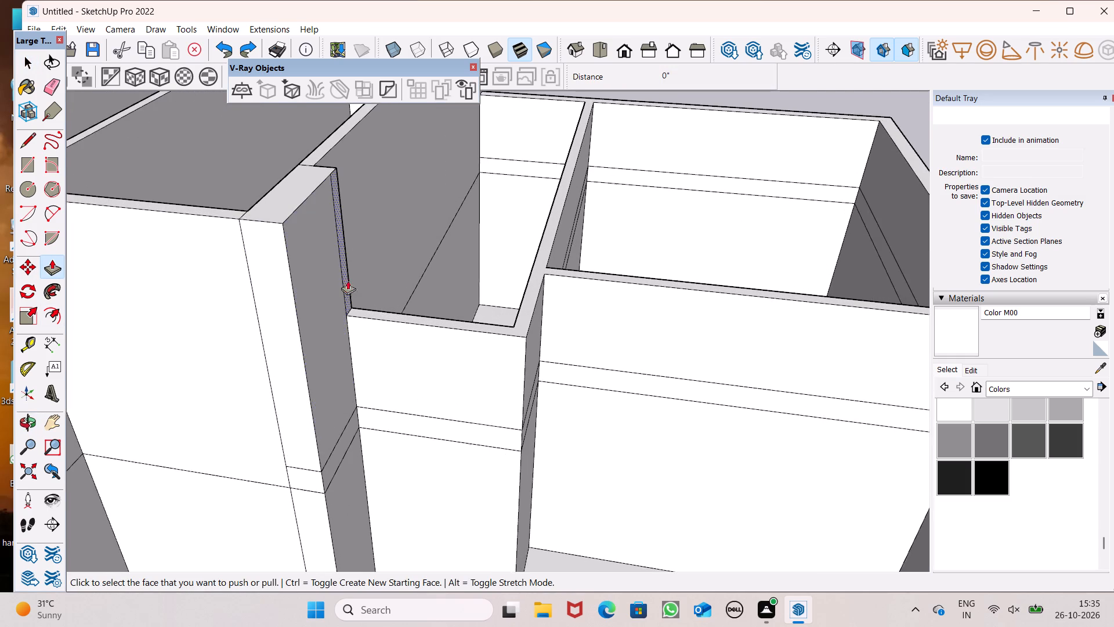
scroll(348, 280, up, 1)
scroll(363, 297, down, 1)
scroll(491, 305, up, 3)
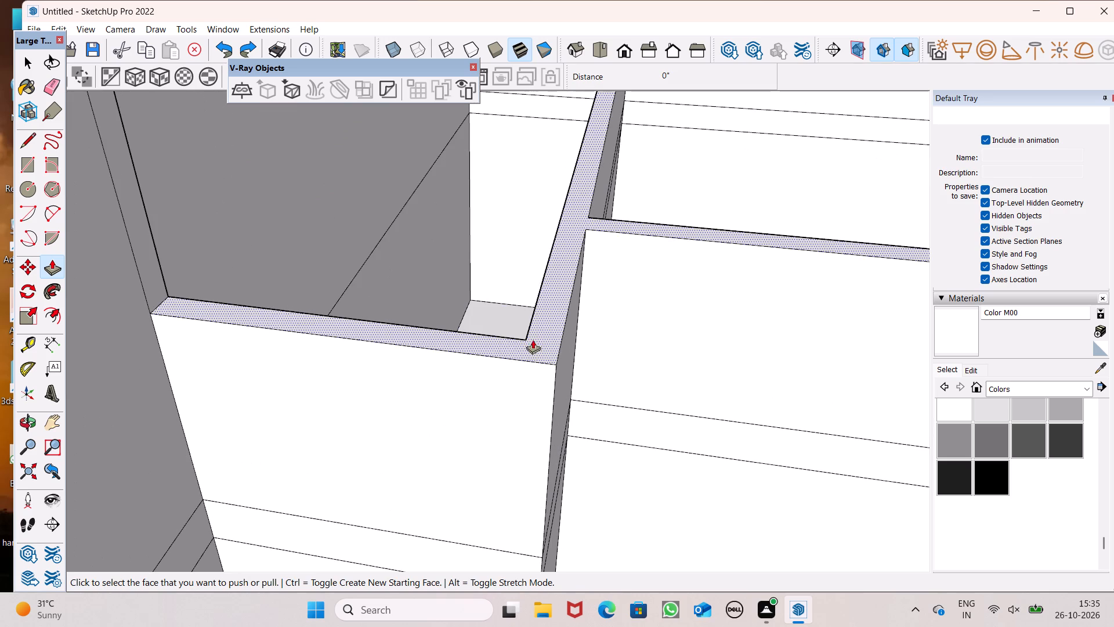
drag(539, 344, 538, 221)
text(8')
key(Return)
Push/Pull the narrow band face on the long recessed wall outward 4' 2 5/8" to line up with the adjoining cross wall.
scroll(476, 244, down, 2)
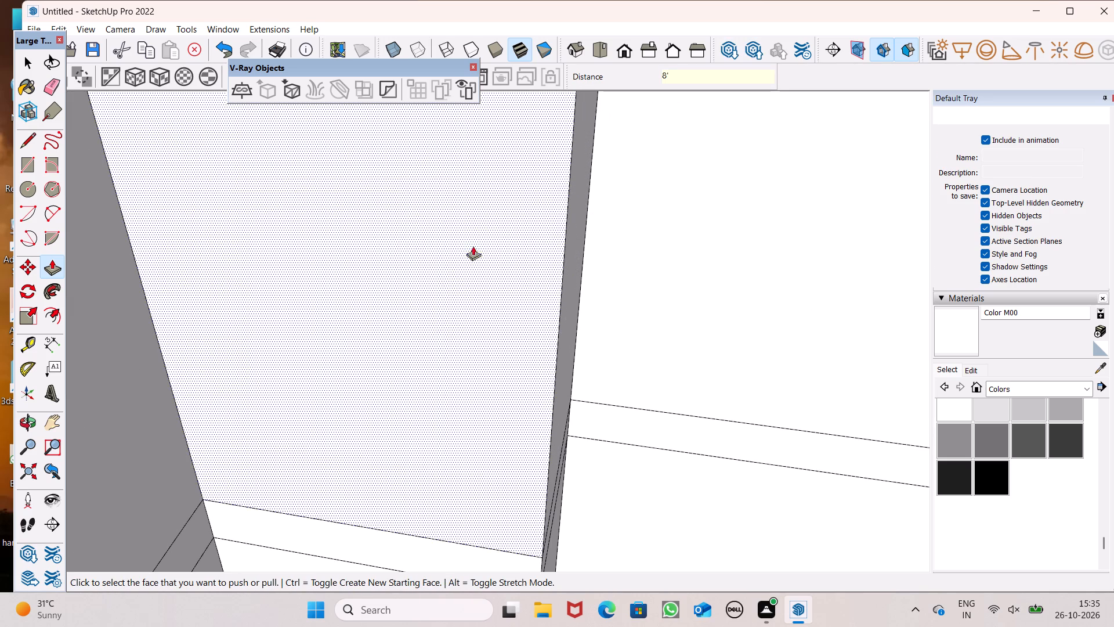
scroll(473, 246, down, 5)
scroll(447, 313, down, 10)
middle_drag(524, 331, 524, 266)
scroll(494, 324, down, 8)
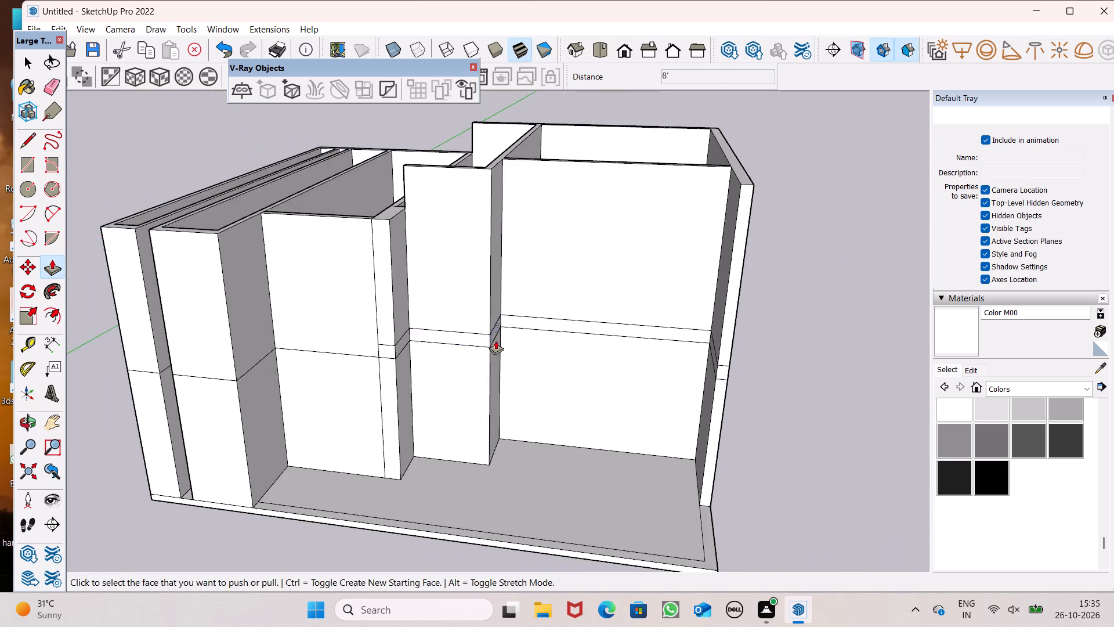
scroll(495, 340, down, 3)
middle_drag(540, 358, 568, 320)
scroll(567, 323, up, 4)
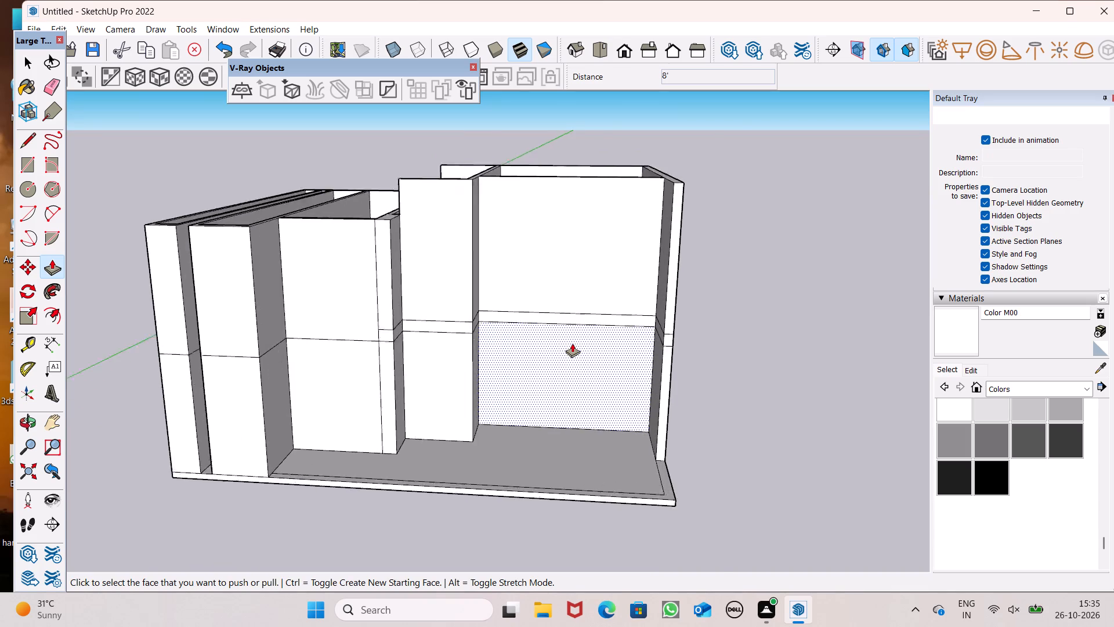
scroll(572, 343, up, 3)
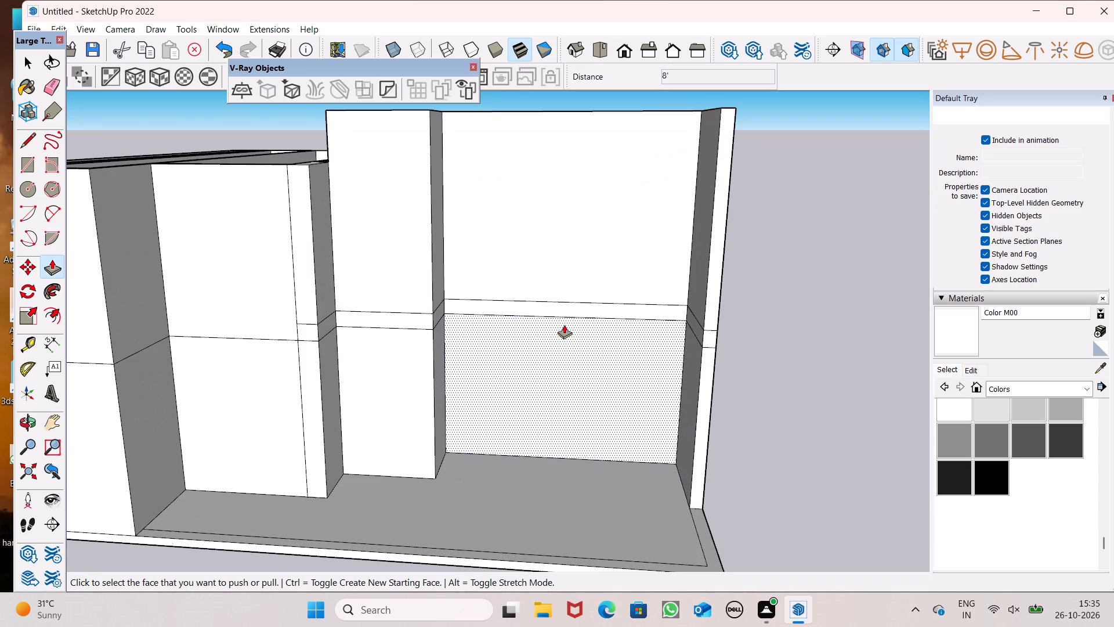
scroll(564, 325, down, 2)
middle_drag(564, 326, 584, 344)
scroll(584, 344, up, 1)
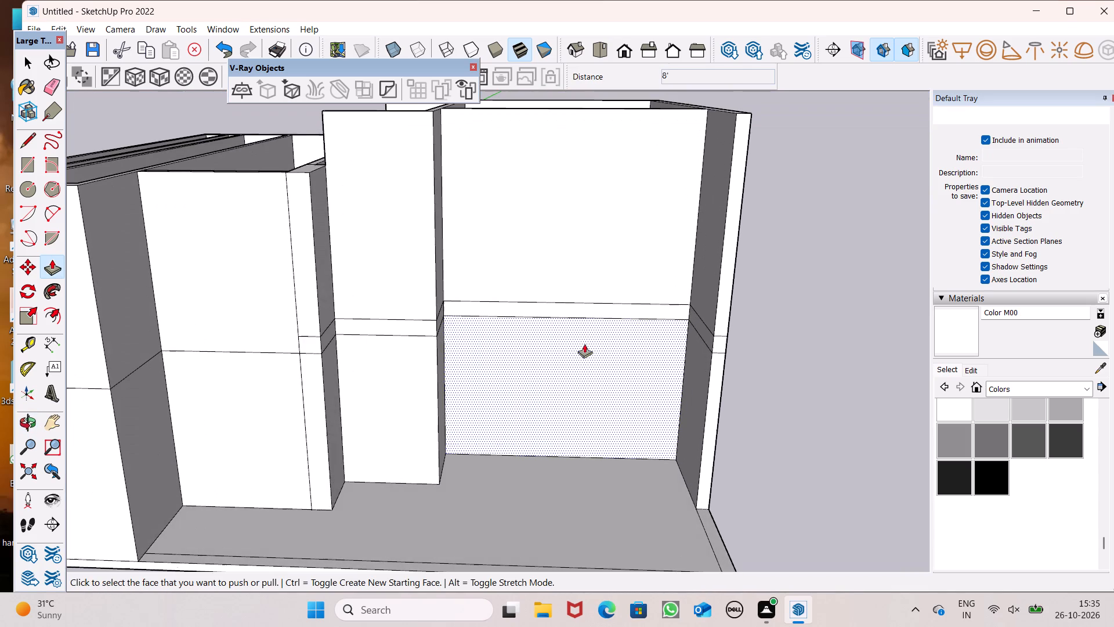
scroll(464, 322, up, 3)
scroll(464, 322, down, 3)
middle_drag(472, 333, 494, 326)
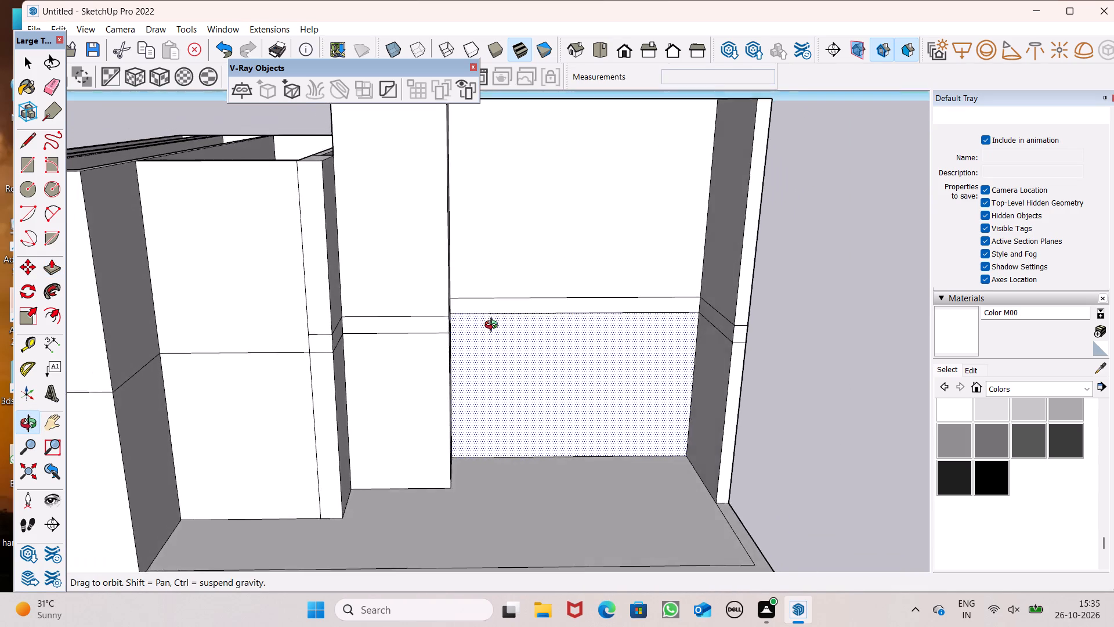
middle_drag(494, 326, 495, 325)
scroll(495, 325, up, 1)
scroll(448, 323, up, 3)
drag(453, 294, 432, 326)
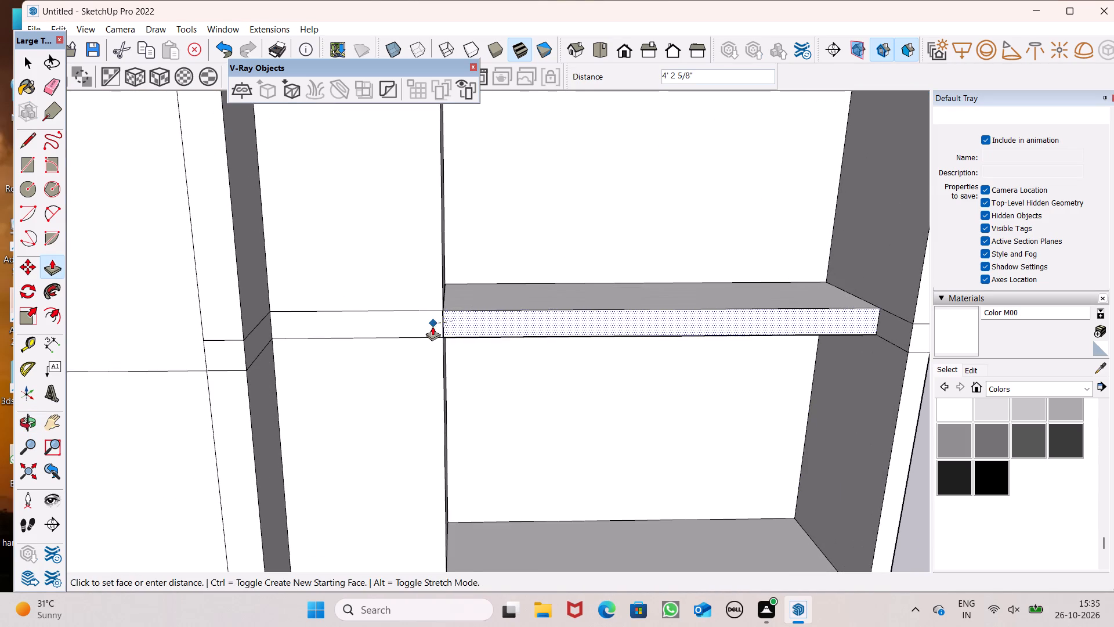
drag(432, 326, 428, 327)
Push/Pull the band face on the short cross wall outward to the front edge of the neighbouring projecting wall.
scroll(443, 298, down, 3)
middle_drag(458, 314, 380, 346)
scroll(363, 343, up, 1)
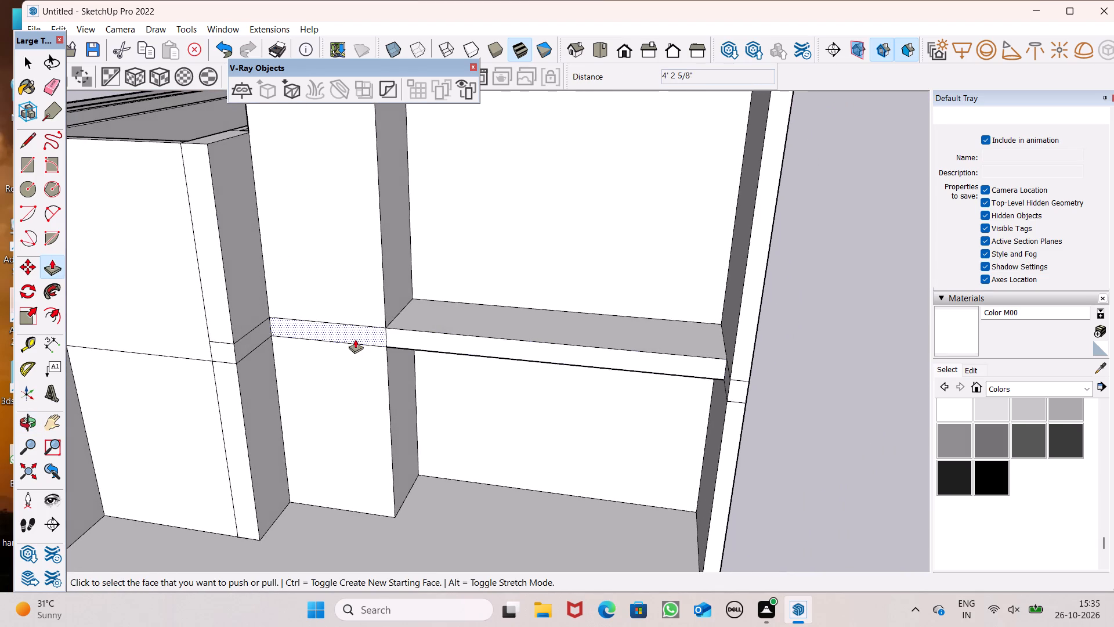
scroll(363, 328, down, 3)
scroll(356, 330, up, 2)
drag(326, 330, 317, 333)
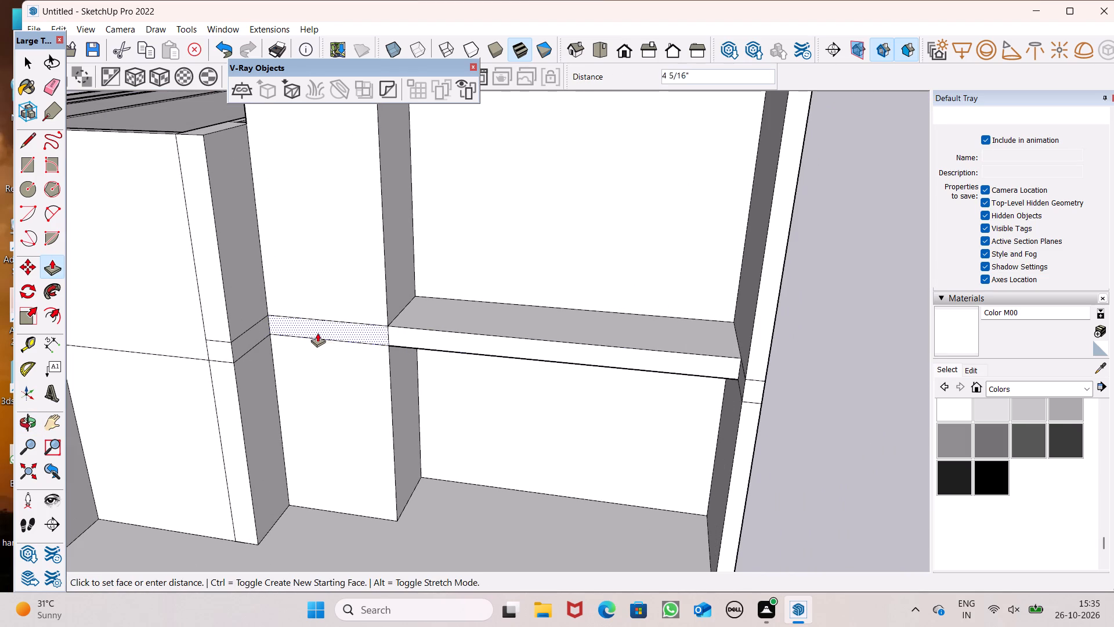
drag(317, 333, 245, 350)
Push/Pull the longer slab section's front face about 2' 15/16" and another 1' 4 3/8" outward, flush with the shorter section.
drag(400, 340, 352, 365)
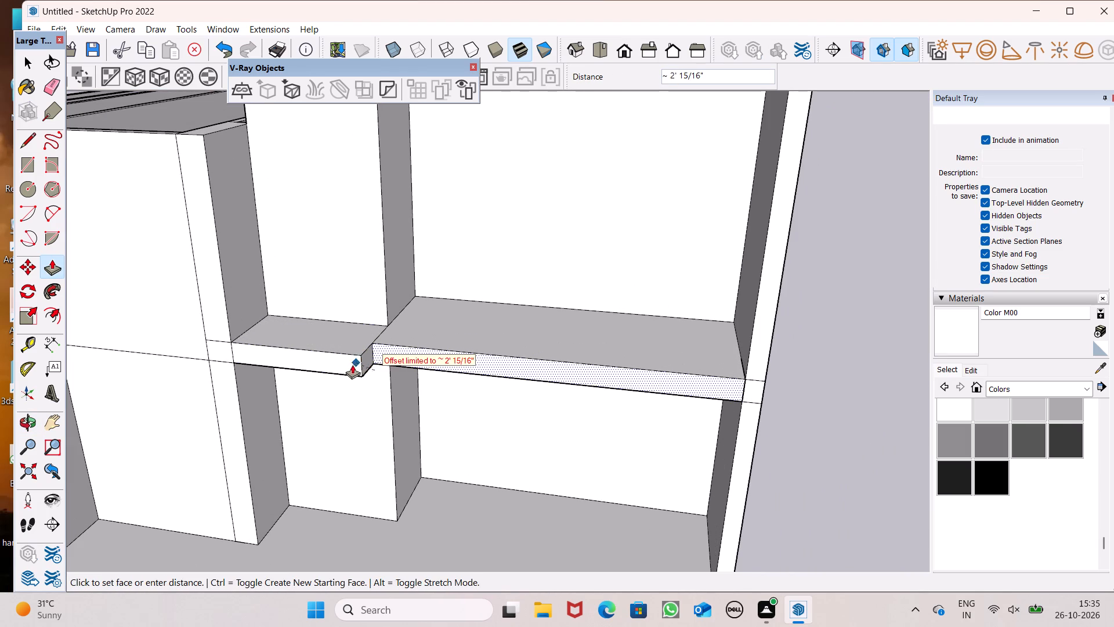
drag(352, 365, 349, 366)
drag(403, 355, 363, 363)
scroll(576, 359, down, 1)
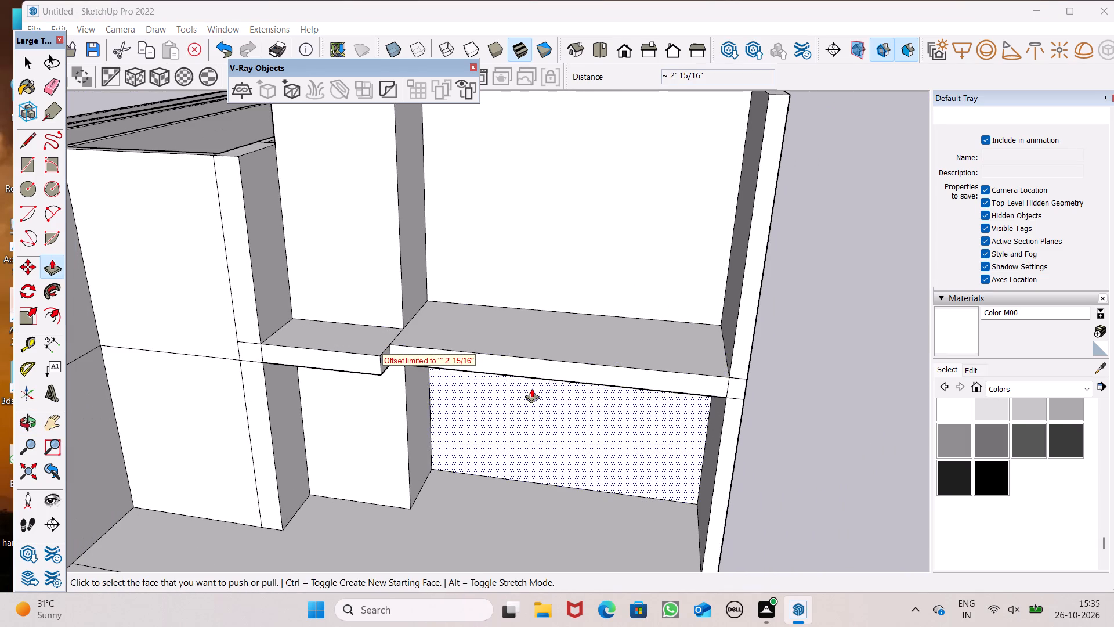
drag(482, 363, 435, 378)
Push/Pull the outer side wall's end faces at, above and below the slab outward about 1' 6 9/16" to meet the slab's front edge.
scroll(461, 341, down, 2)
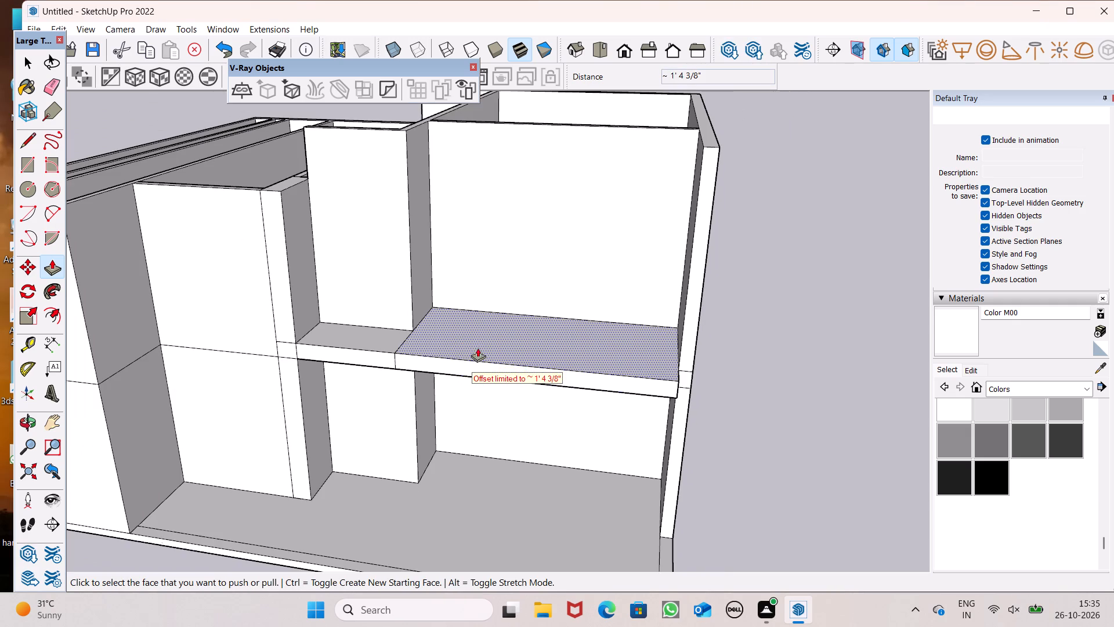
middle_drag(479, 348, 447, 341)
scroll(487, 348, up, 1)
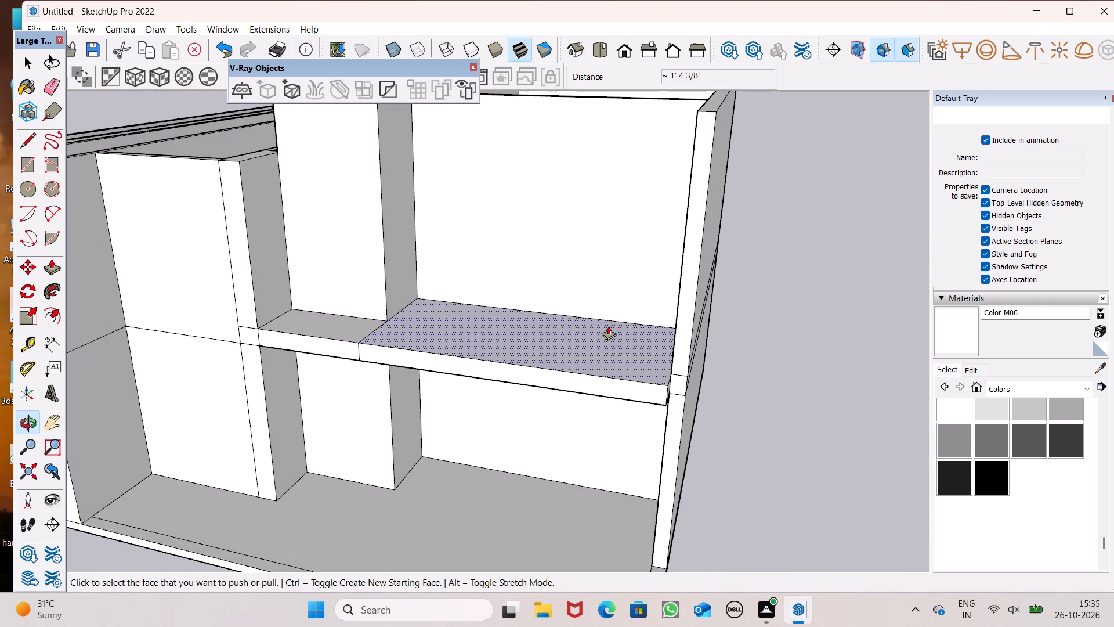
scroll(608, 326, down, 3)
middle_drag(622, 370, 543, 372)
scroll(584, 395, up, 5)
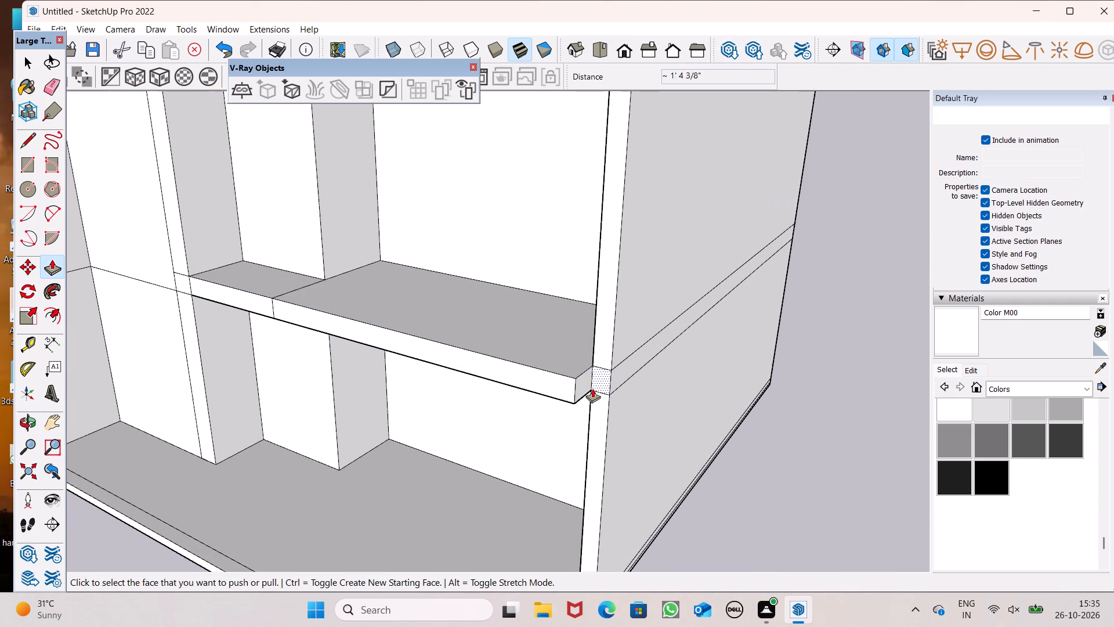
drag(600, 380, 577, 391)
drag(596, 362, 581, 381)
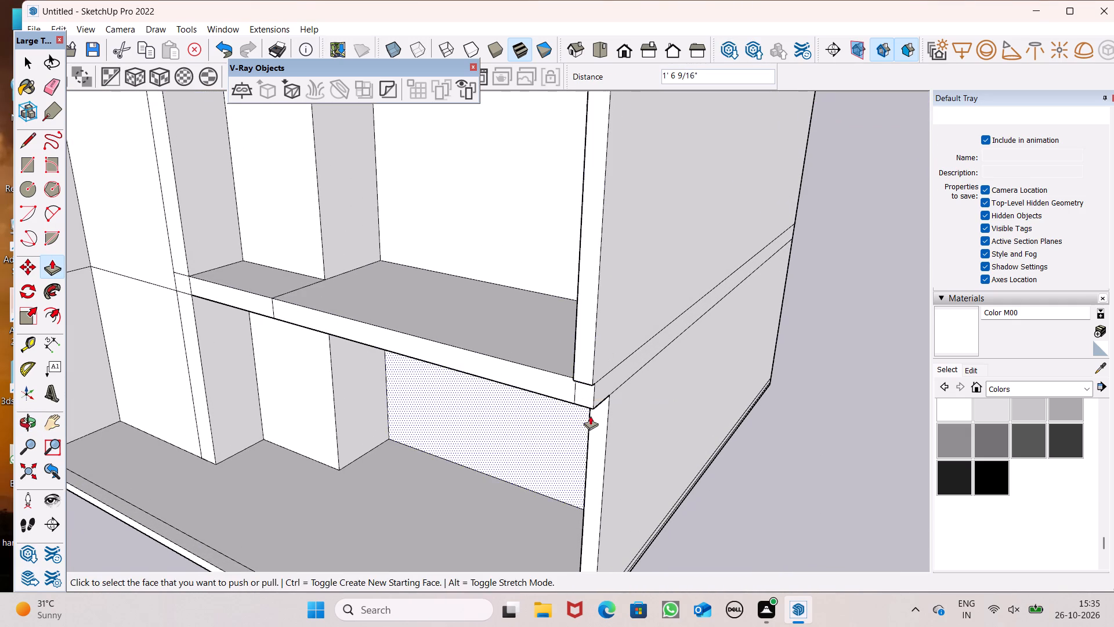
drag(593, 420, 577, 400)
drag(586, 373, 592, 392)
Erase the seam edges between the two slab sections on the front and top faces.
scroll(642, 313, down, 5)
middle_drag(644, 316, 787, 270)
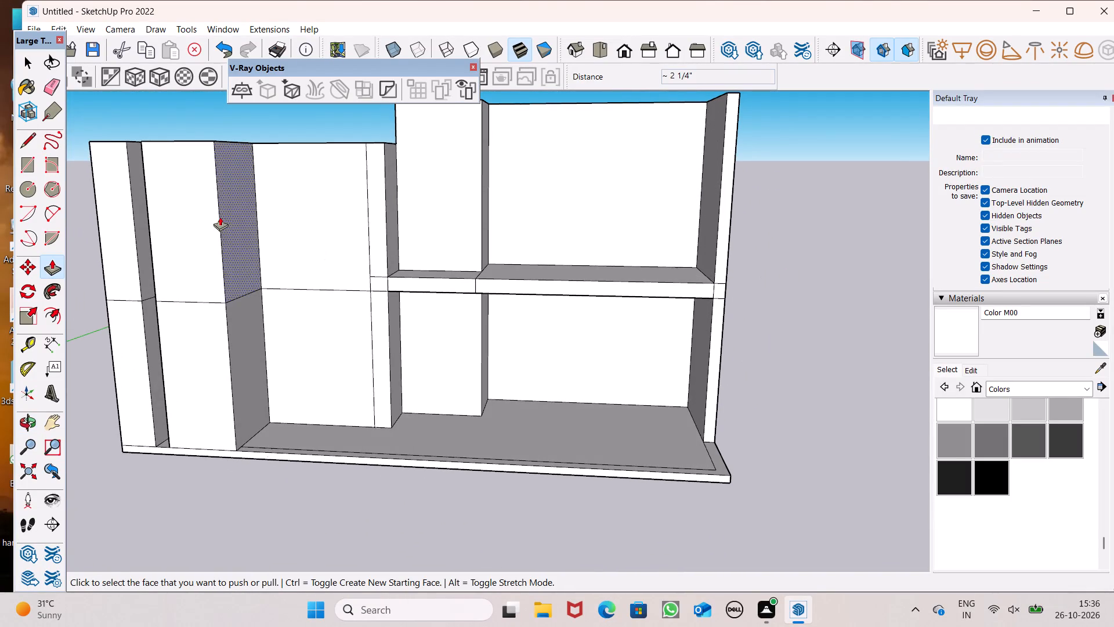
click(51, 88)
scroll(483, 281, up, 10)
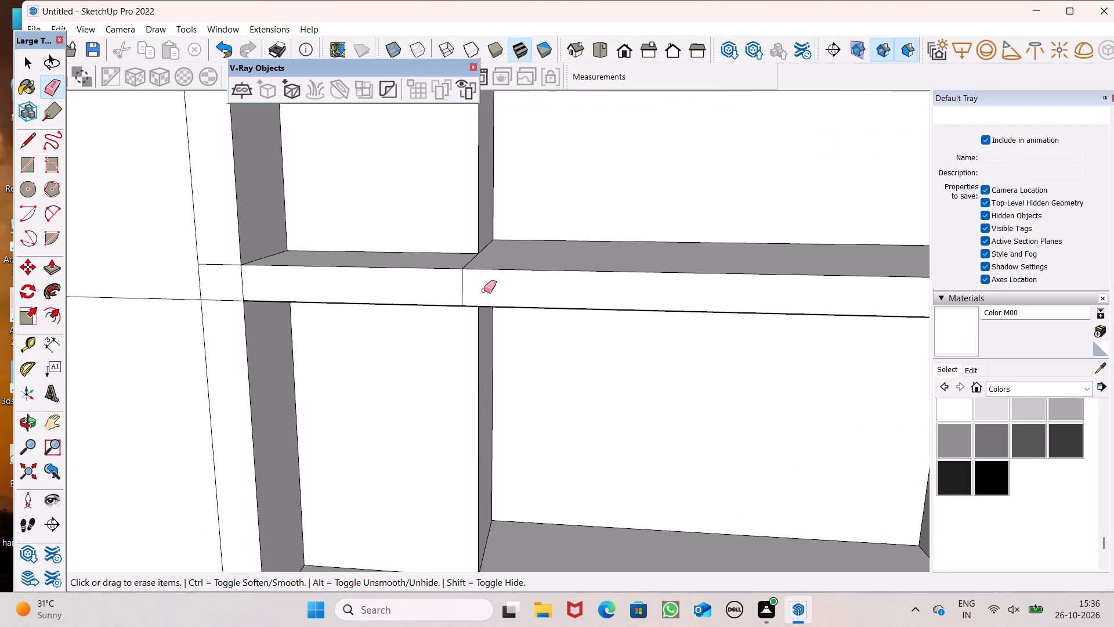
click(460, 296)
middle_drag(504, 287, 512, 345)
drag(469, 270, 471, 279)
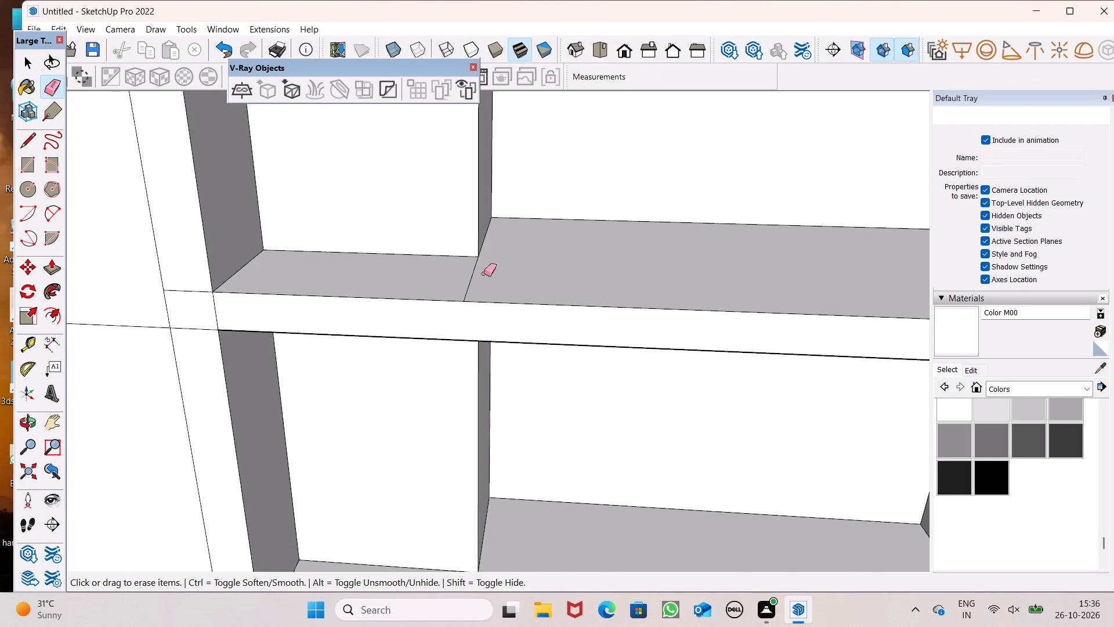
Examine the two-level building and its projecting floor slab from the front and from above.
scroll(501, 224, down, 5)
middle_drag(528, 296, 530, 239)
scroll(525, 247, down, 8)
middle_drag(521, 291, 523, 267)
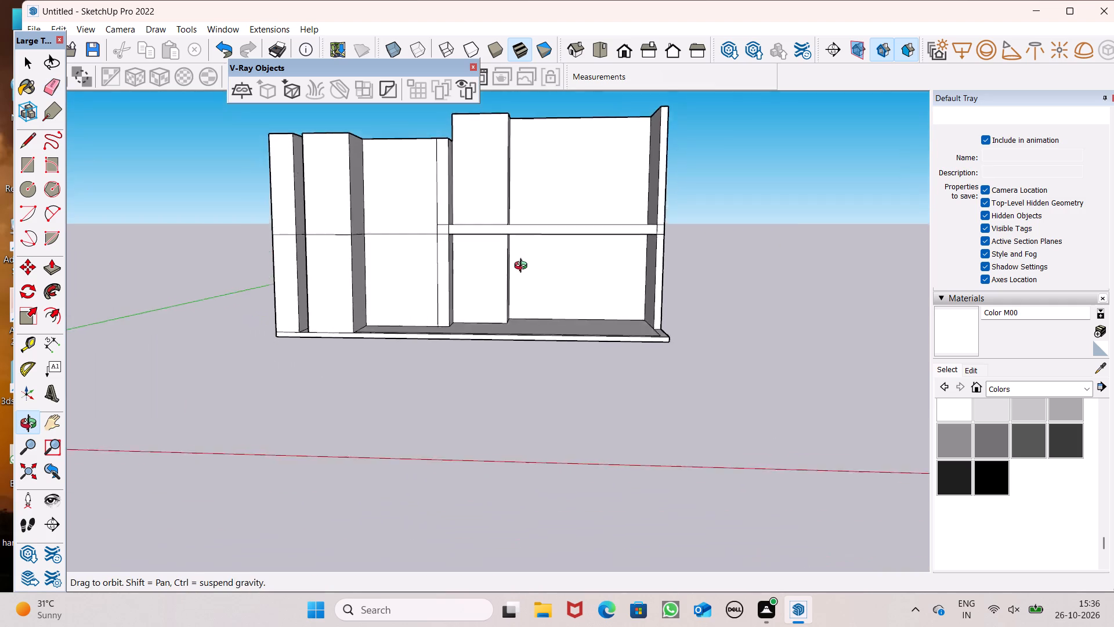
middle_drag(523, 267, 498, 296)
scroll(468, 261, up, 1)
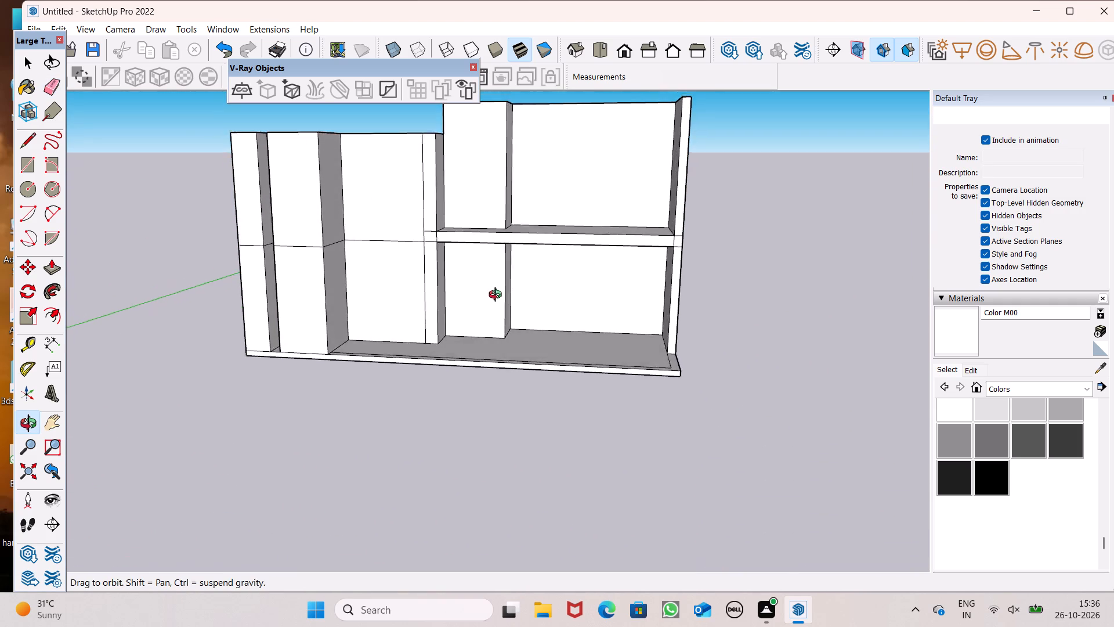
middle_drag(498, 296, 492, 344)
scroll(491, 300, down, 2)
middle_drag(493, 298, 498, 327)
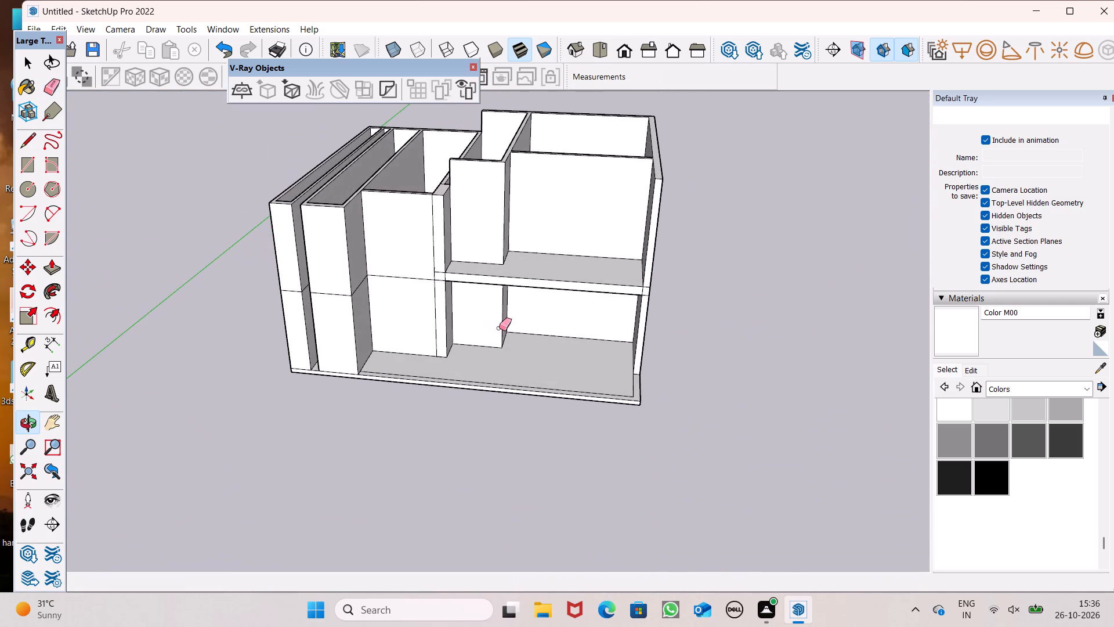
middle_drag(514, 348, 503, 360)
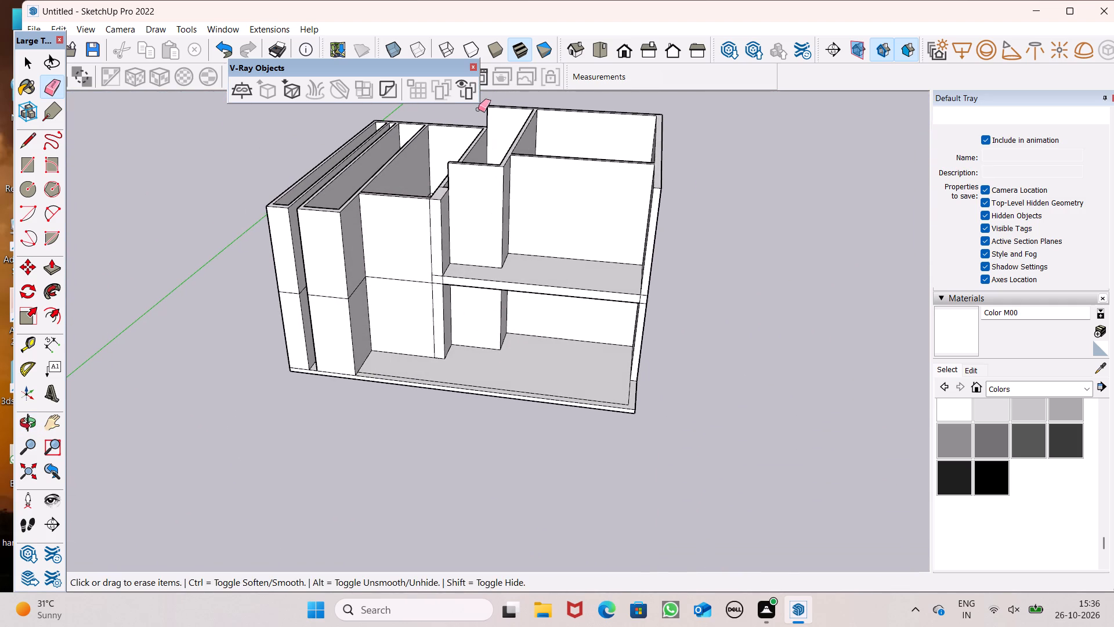
Push/Pull the inner face of the upper floor's protruding front wall inward to align with the adjacent cross wall.
scroll(580, 150, up, 1)
middle_drag(580, 151, 860, 374)
scroll(652, 338, up, 1)
middle_drag(652, 338, 1002, 358)
scroll(494, 302, up, 5)
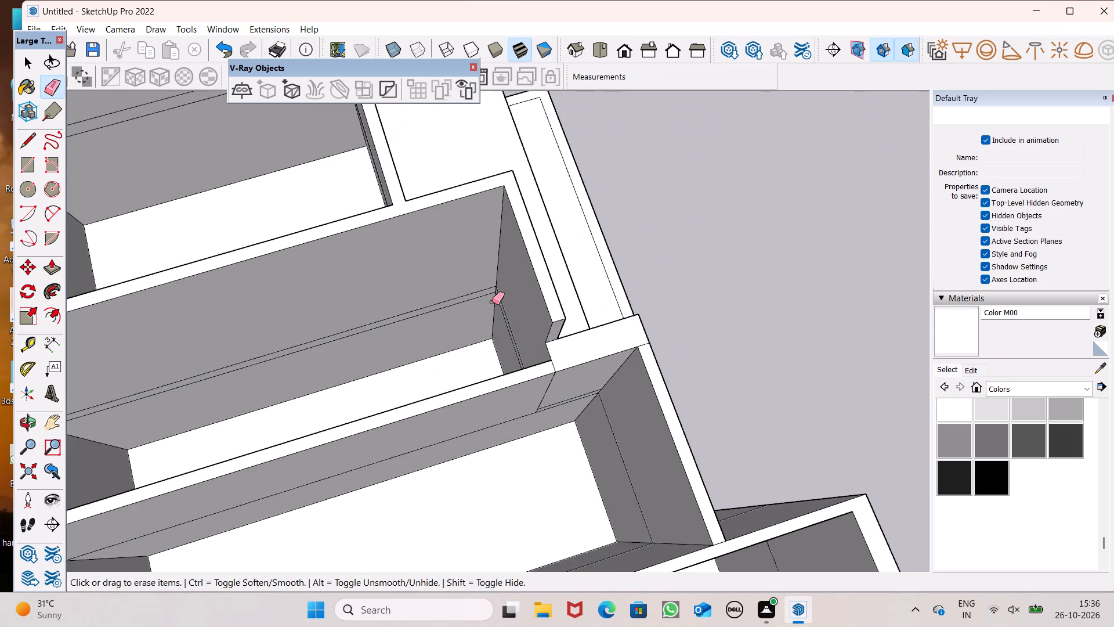
middle_drag(491, 302, 627, 297)
scroll(627, 296, up, 1)
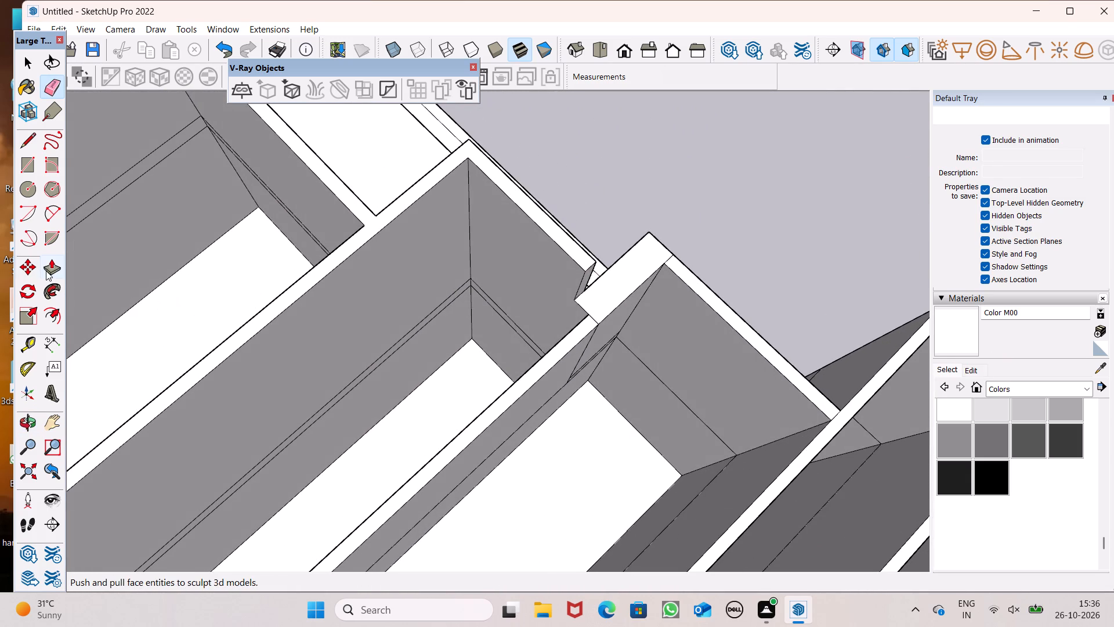
click(48, 268)
drag(494, 254, 412, 264)
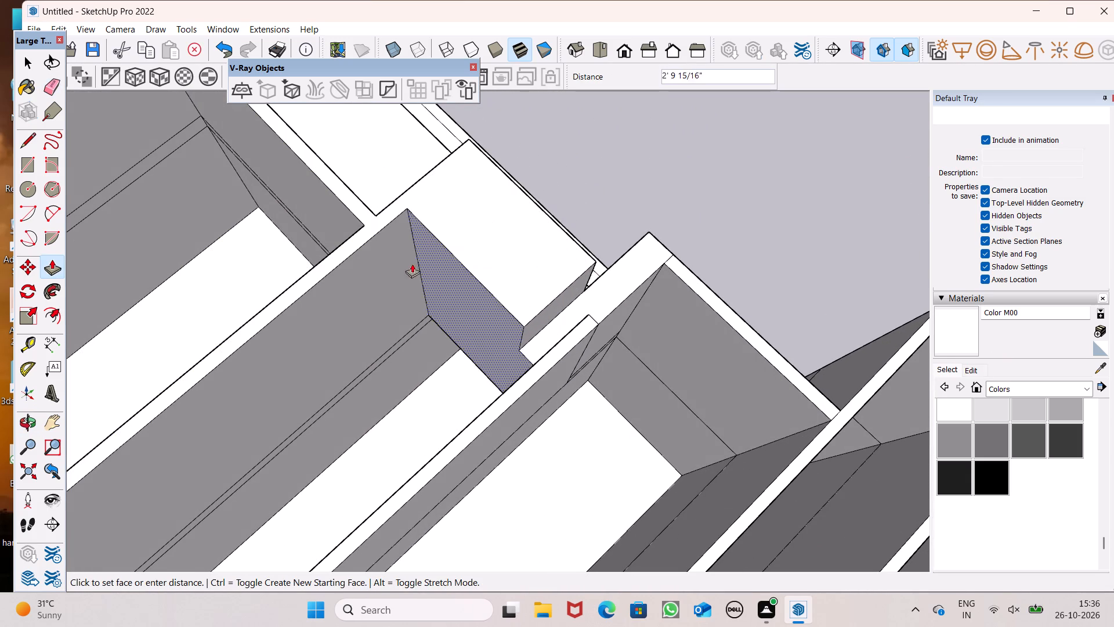
drag(412, 264, 361, 224)
Push the protruding upper block's front face back 6" and another 3' 8 5/8", flush with the adjacent cross wall.
scroll(377, 214, down, 2)
middle_drag(446, 267, 434, 277)
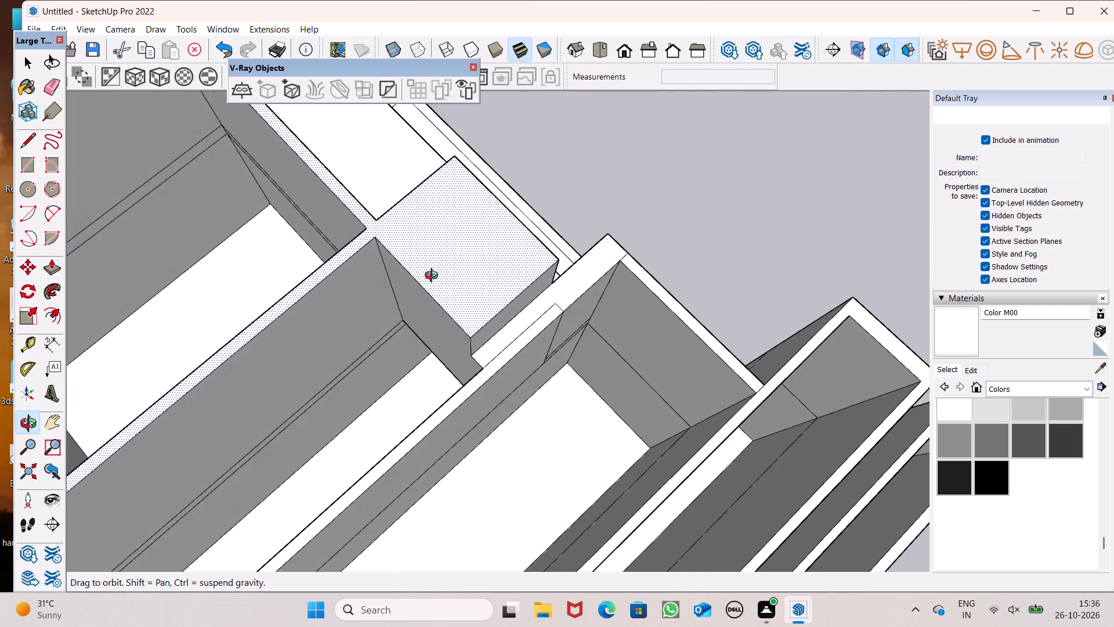
middle_drag(434, 277, 107, 281)
scroll(467, 270, down, 4)
middle_drag(575, 273, 278, 254)
scroll(298, 261, up, 1)
middle_drag(278, 254, 225, 223)
scroll(562, 198, up, 4)
scroll(562, 199, down, 7)
middle_drag(596, 209, 570, 273)
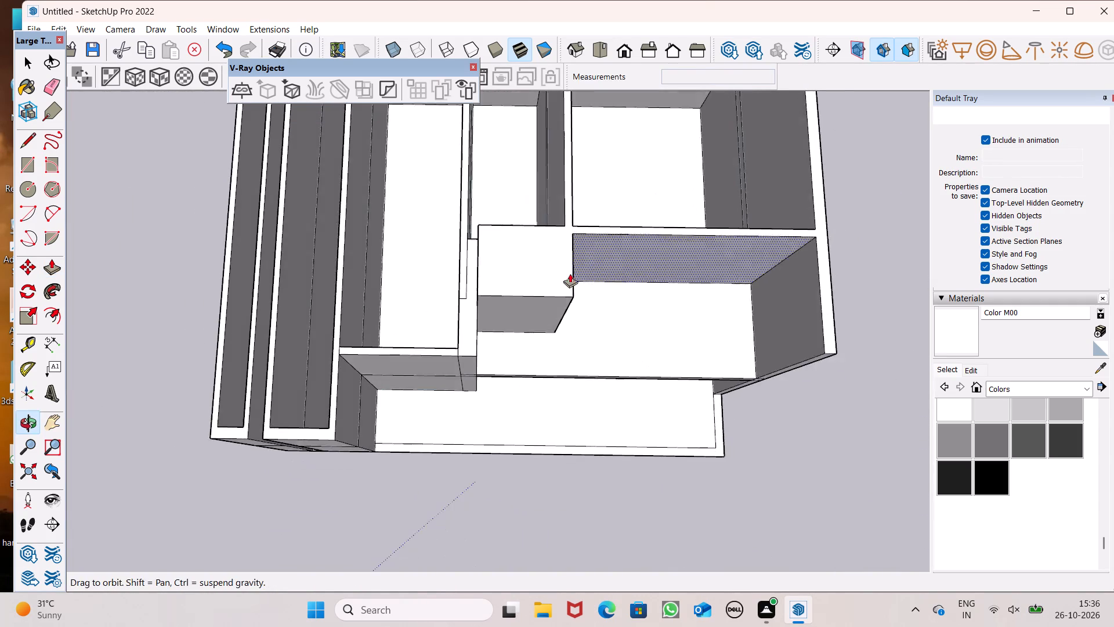
scroll(562, 285, up, 6)
drag(551, 323, 588, 197)
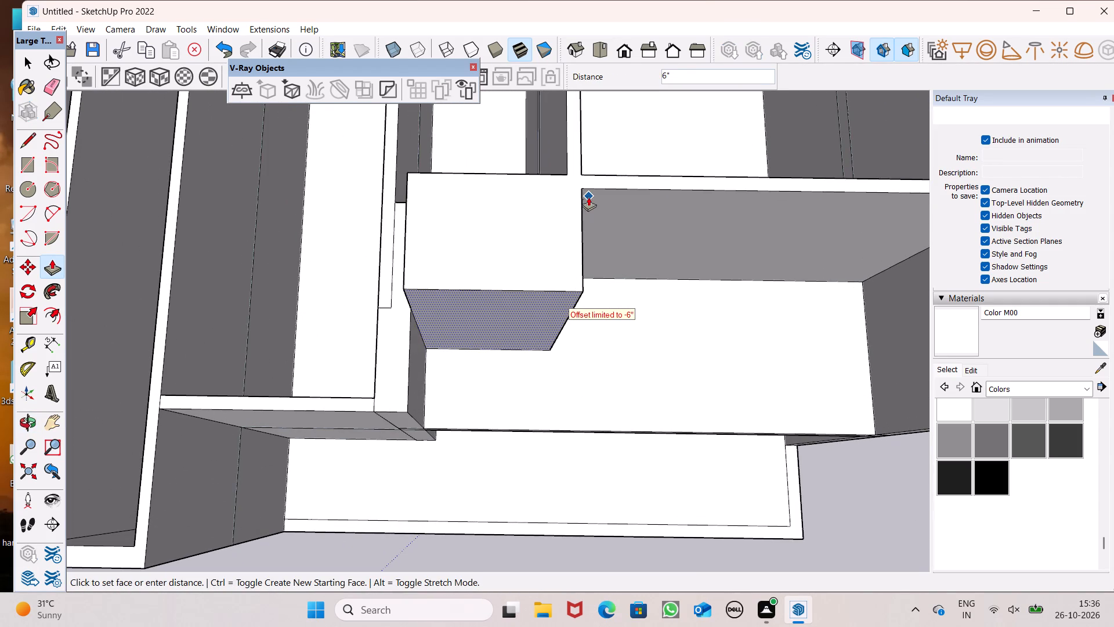
drag(588, 197, 587, 190)
drag(553, 313, 591, 208)
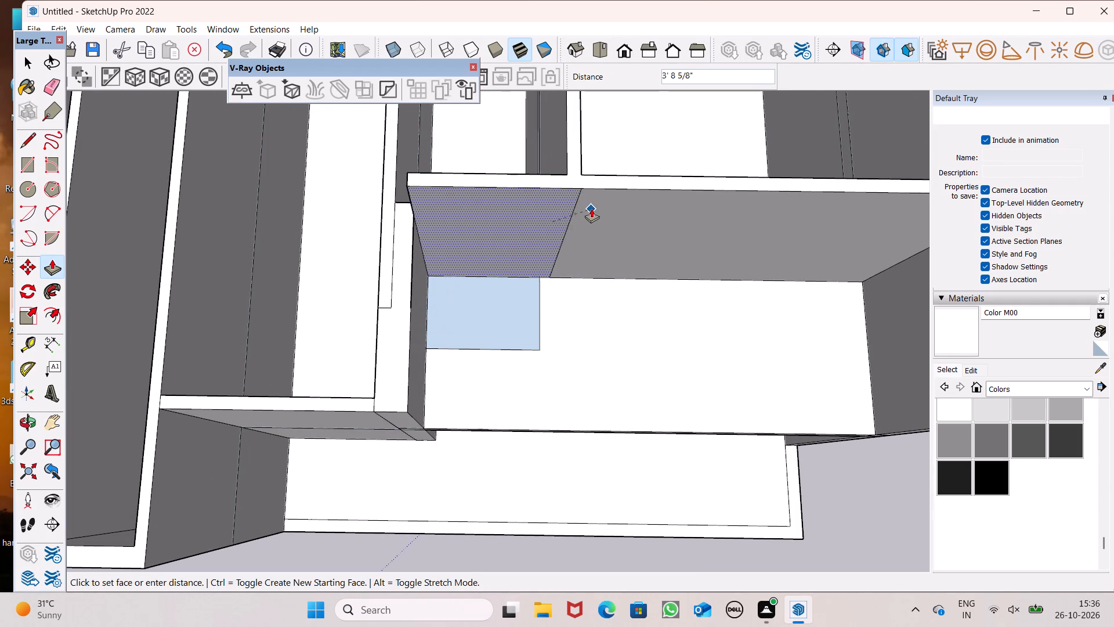
drag(591, 208, 594, 201)
Erase the edges of the leftover blue rectangle on the upper floor slab where the protruding block stood.
scroll(507, 226, down, 6)
middle_drag(494, 274, 504, 178)
scroll(493, 218, down, 3)
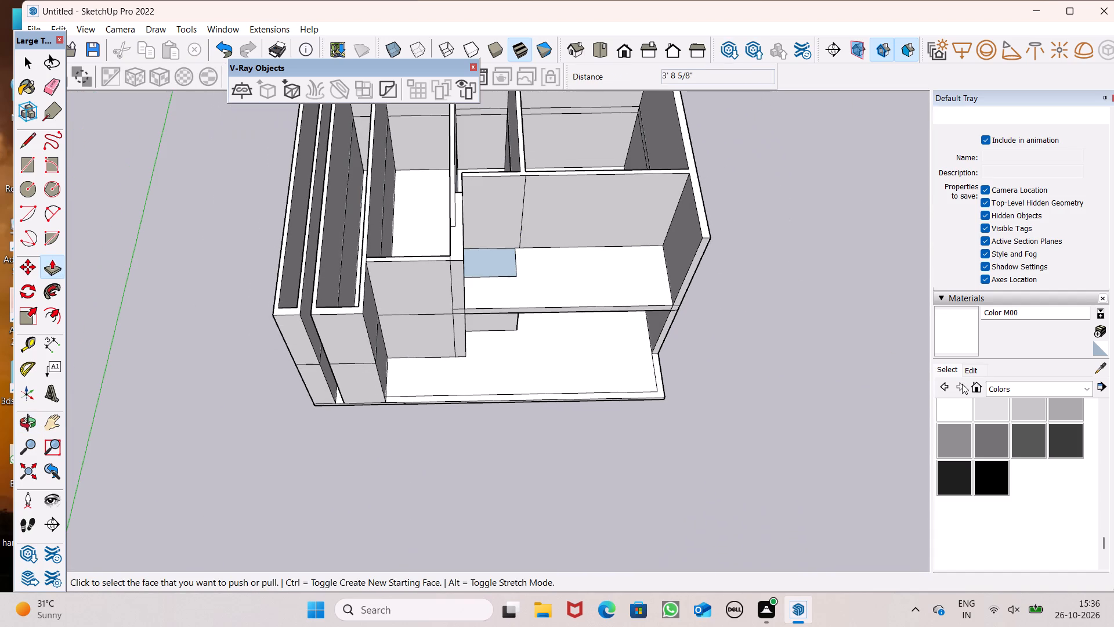
click(956, 413)
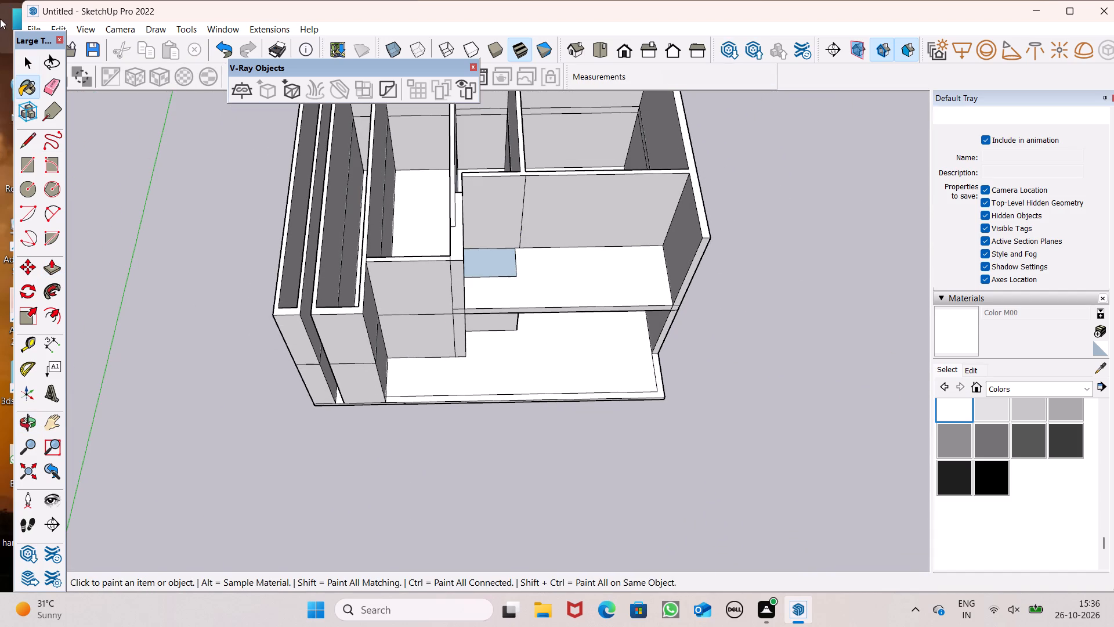
click(50, 95)
scroll(472, 258, up, 4)
drag(529, 268, 523, 286)
click(536, 280)
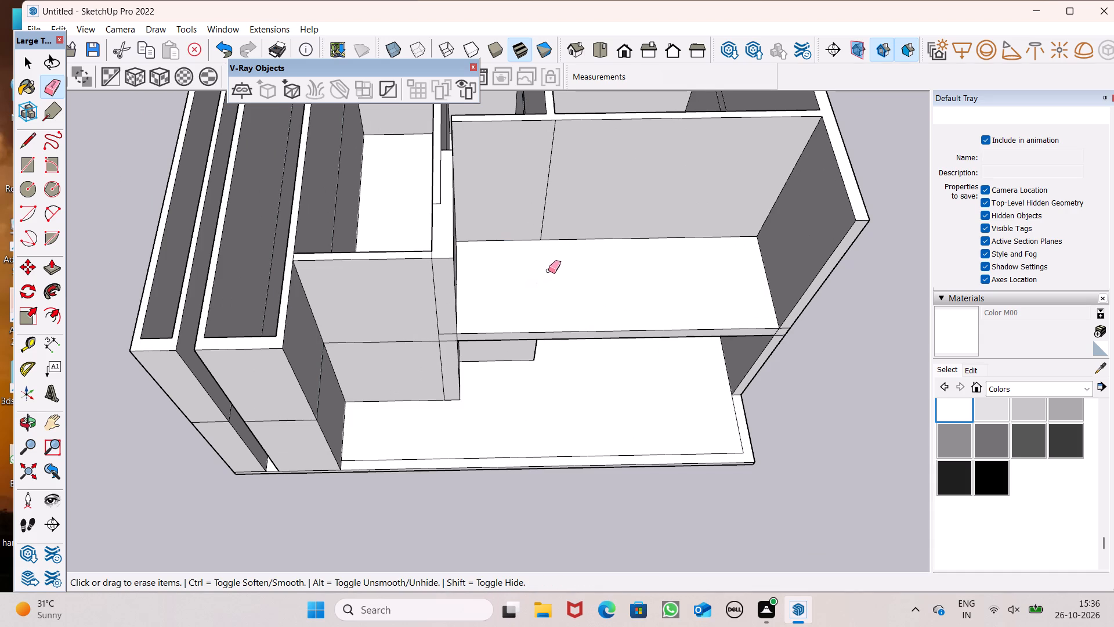
Erase the vertical seam on the upper floor's straightened front wall.
scroll(534, 260, down, 3)
middle_drag(530, 290, 536, 224)
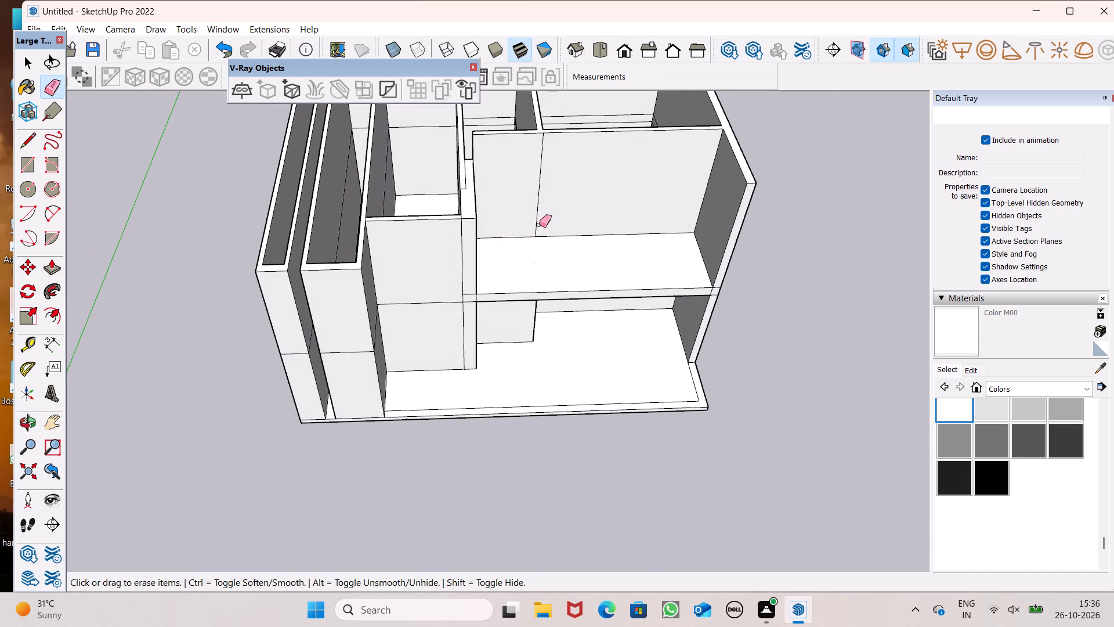
scroll(539, 225, down, 2)
middle_drag(584, 182, 519, 66)
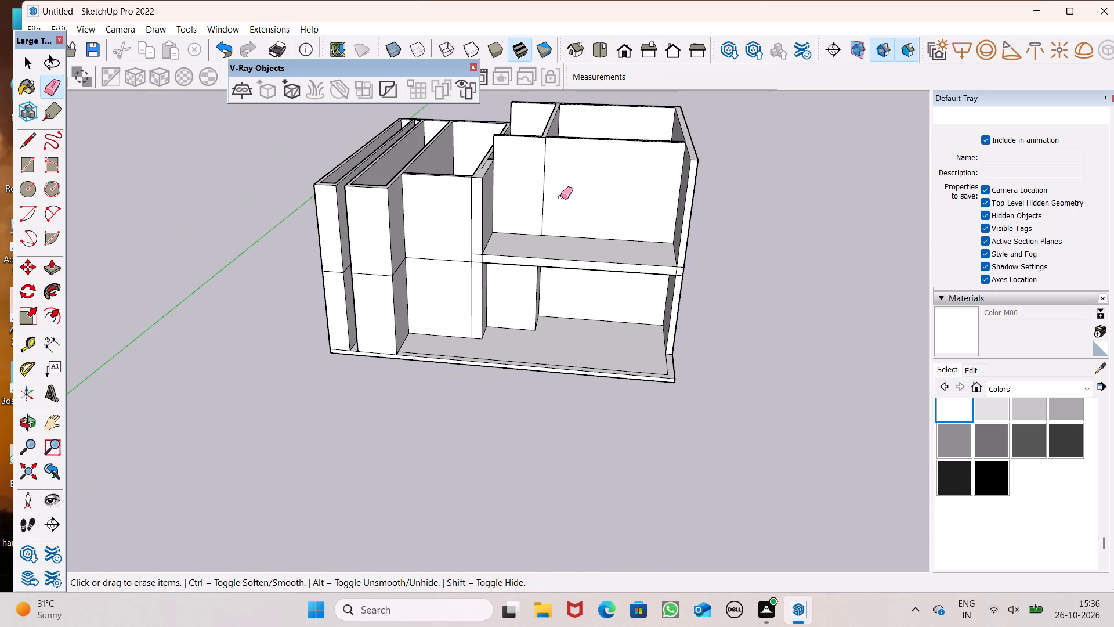
middle_drag(571, 200, 601, 173)
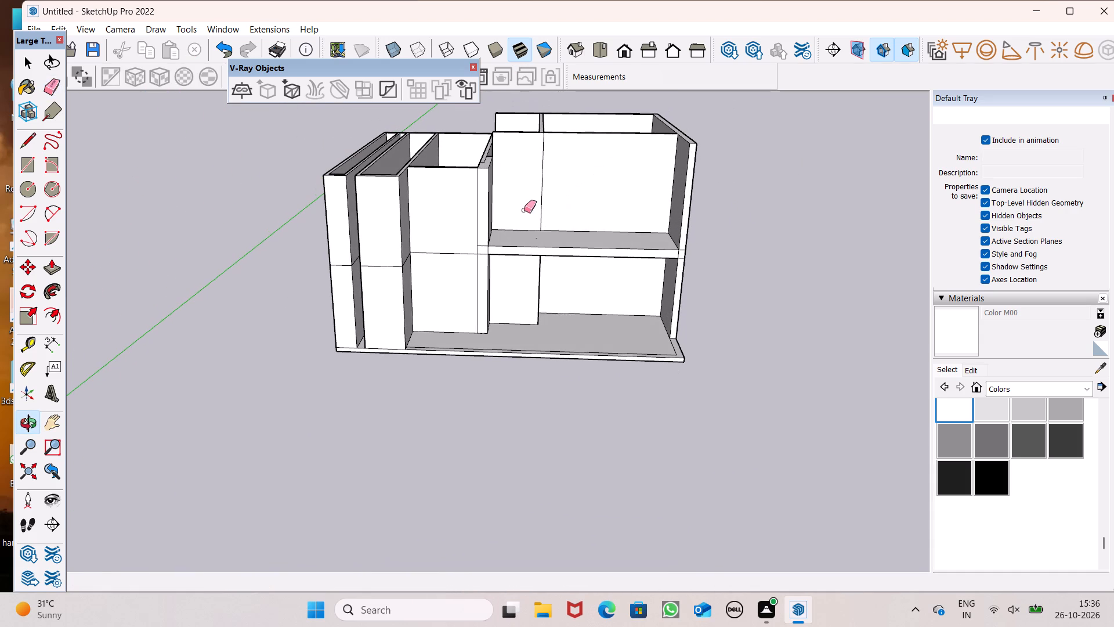
drag(537, 198, 548, 190)
Erase the short seam on top of the lower partition wall, beside the step up to the taller section.
scroll(549, 189, down, 6)
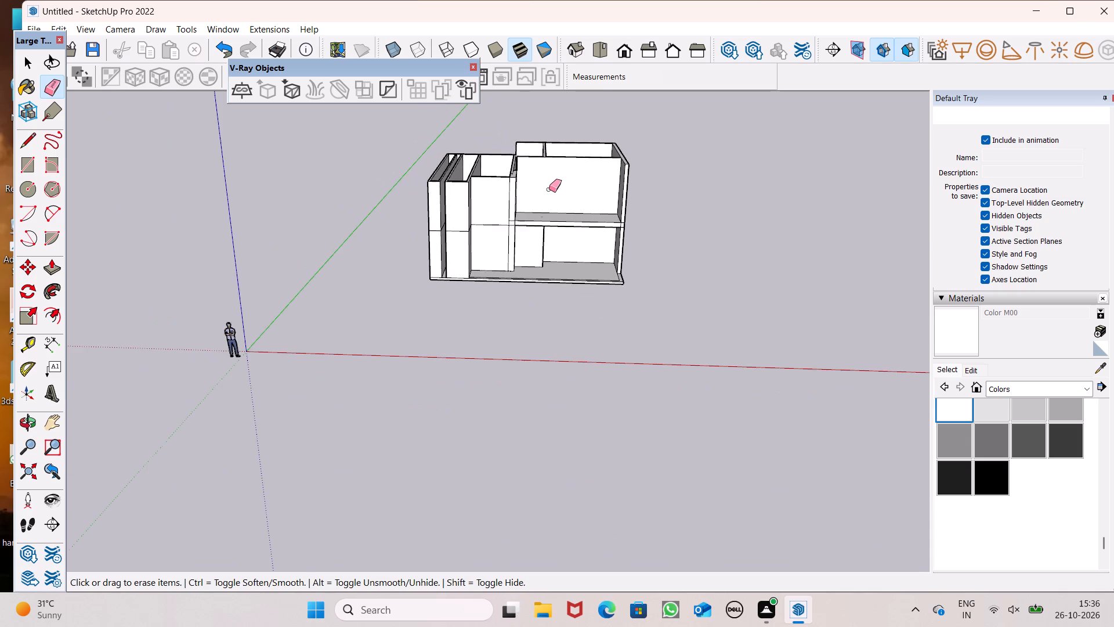
scroll(549, 189, down, 4)
middle_drag(545, 189, 468, 164)
scroll(501, 206, up, 1)
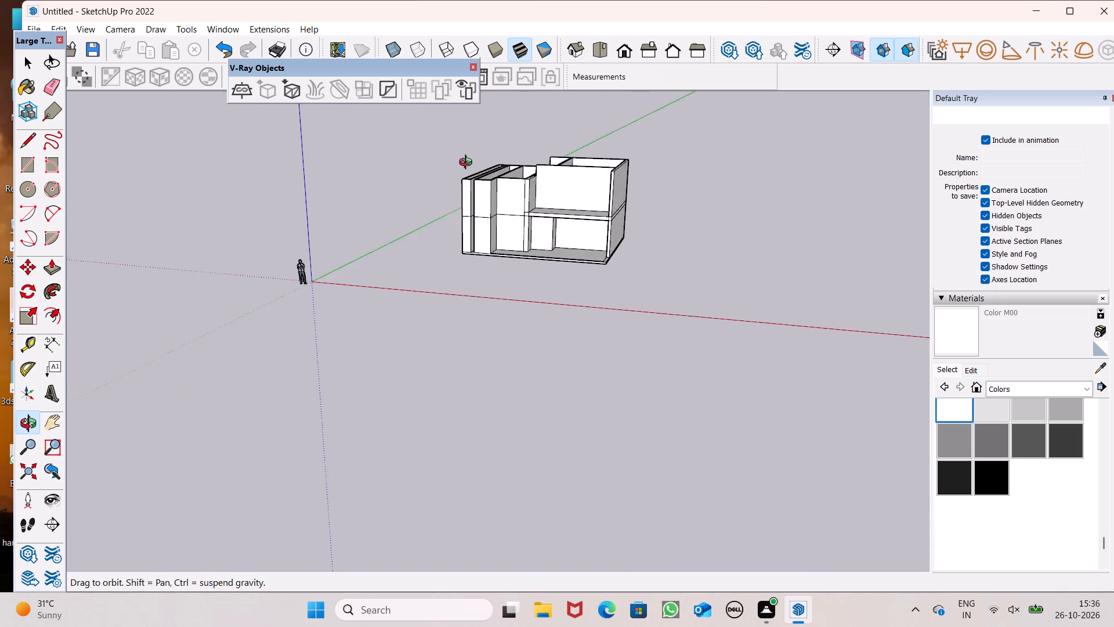
middle_drag(468, 164, 476, 114)
scroll(520, 147, up, 6)
scroll(526, 212, up, 1)
middle_drag(526, 217, 628, 298)
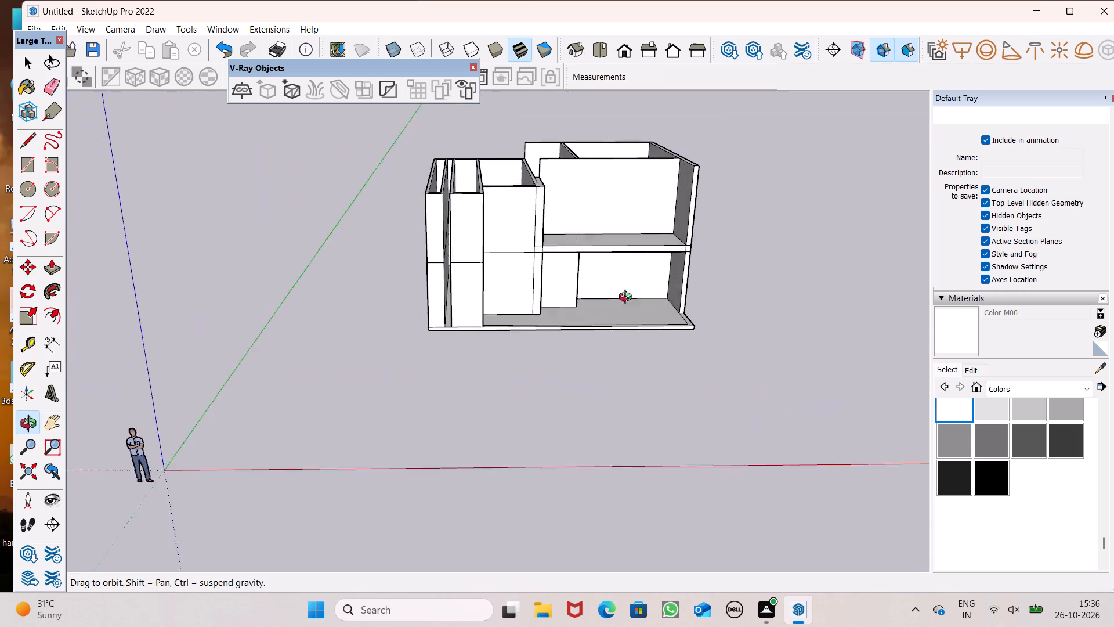
middle_drag(628, 298, 632, 347)
scroll(573, 196, up, 6)
scroll(497, 193, up, 5)
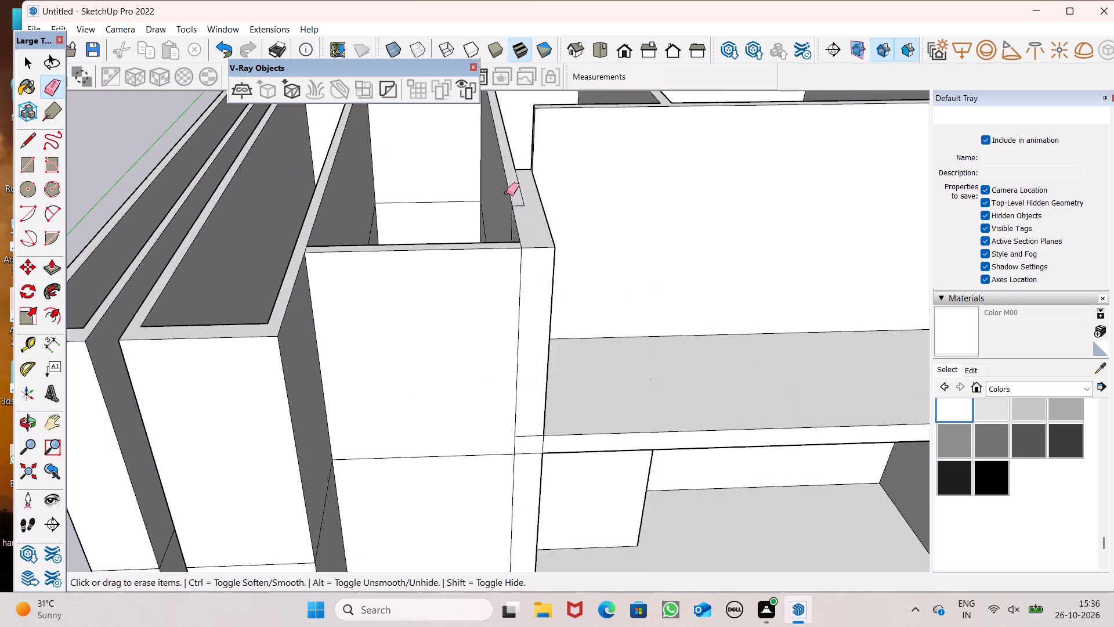
scroll(510, 196, up, 4)
drag(526, 201, 519, 214)
scroll(487, 126, up, 1)
scroll(487, 126, down, 13)
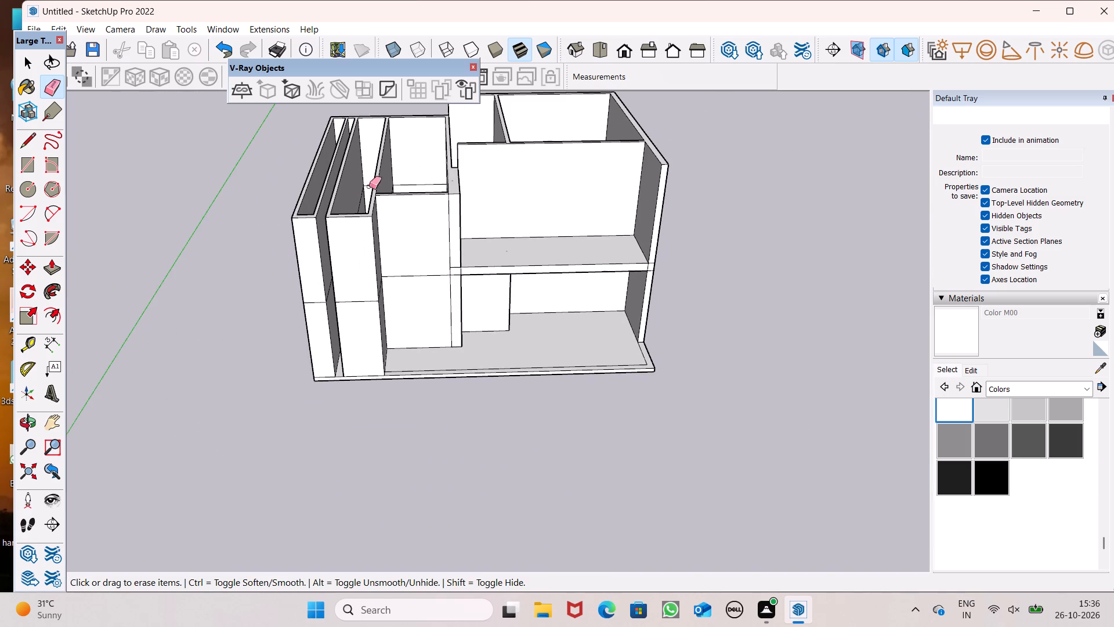
Measure the height of the upper floor's front wall from its top corner to the slab.
click(56, 344)
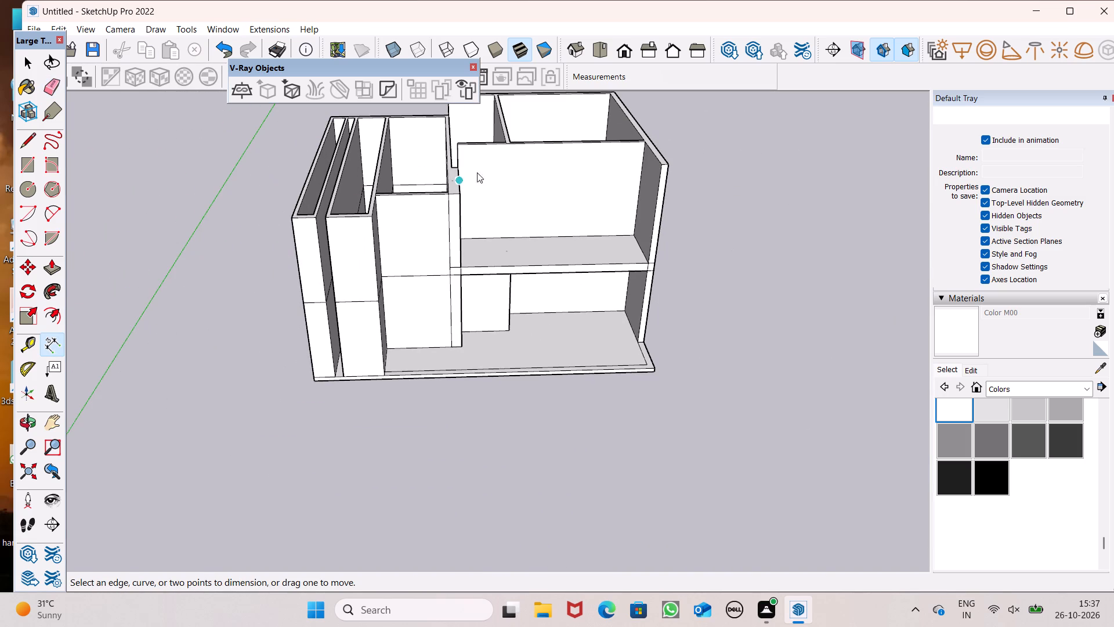
scroll(632, 125, up, 5)
click(650, 158)
scroll(636, 201, up, 1)
middle_drag(636, 201, 653, 201)
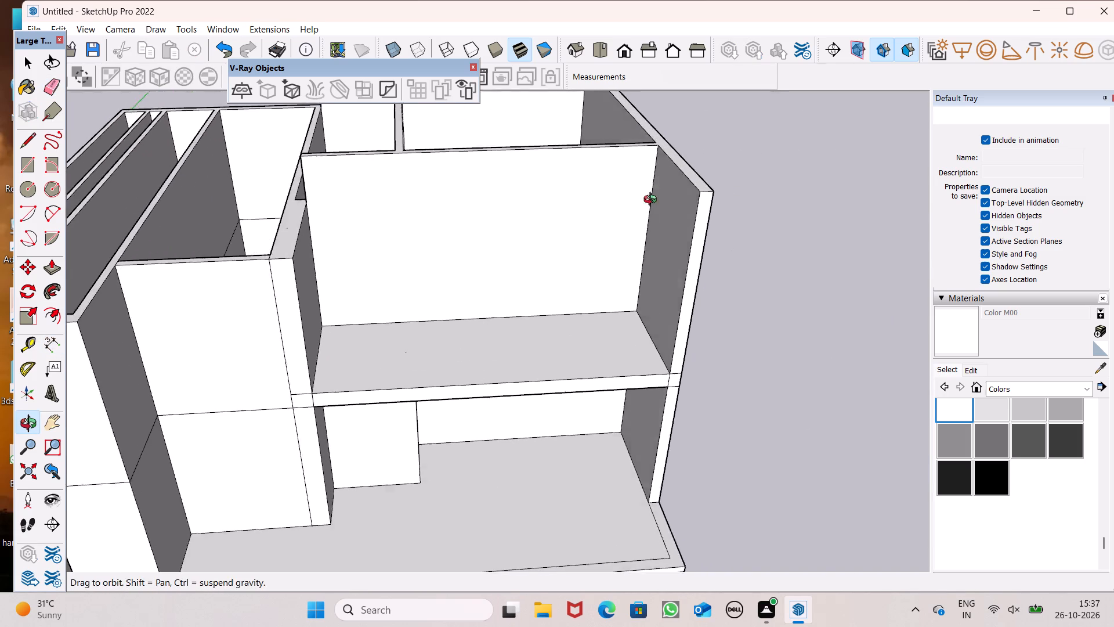
middle_drag(653, 201, 681, 135)
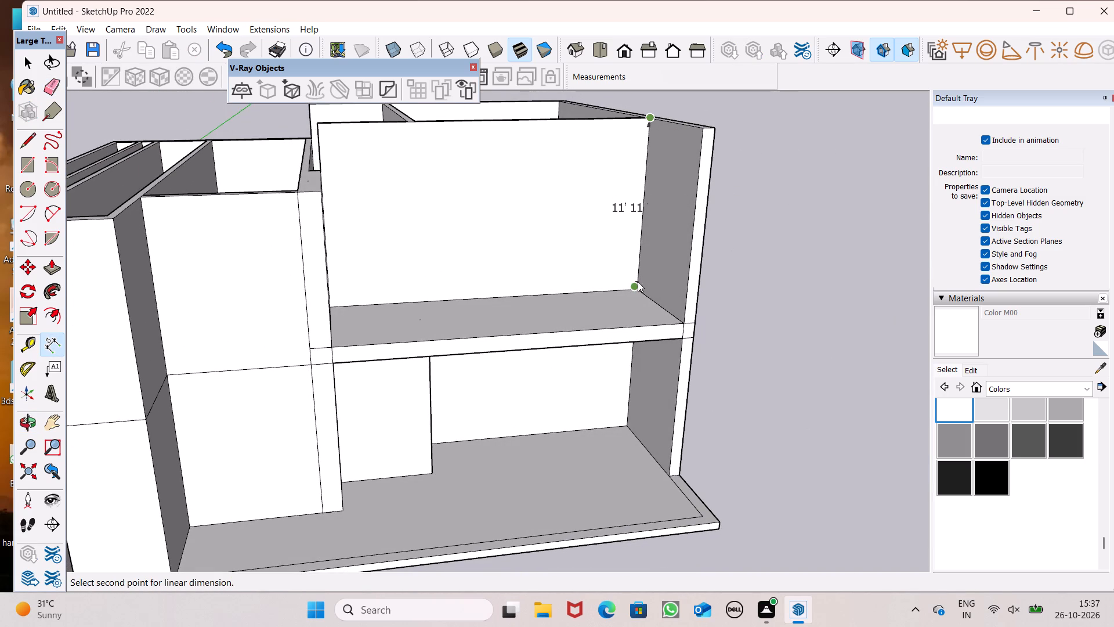
scroll(636, 282, up, 5)
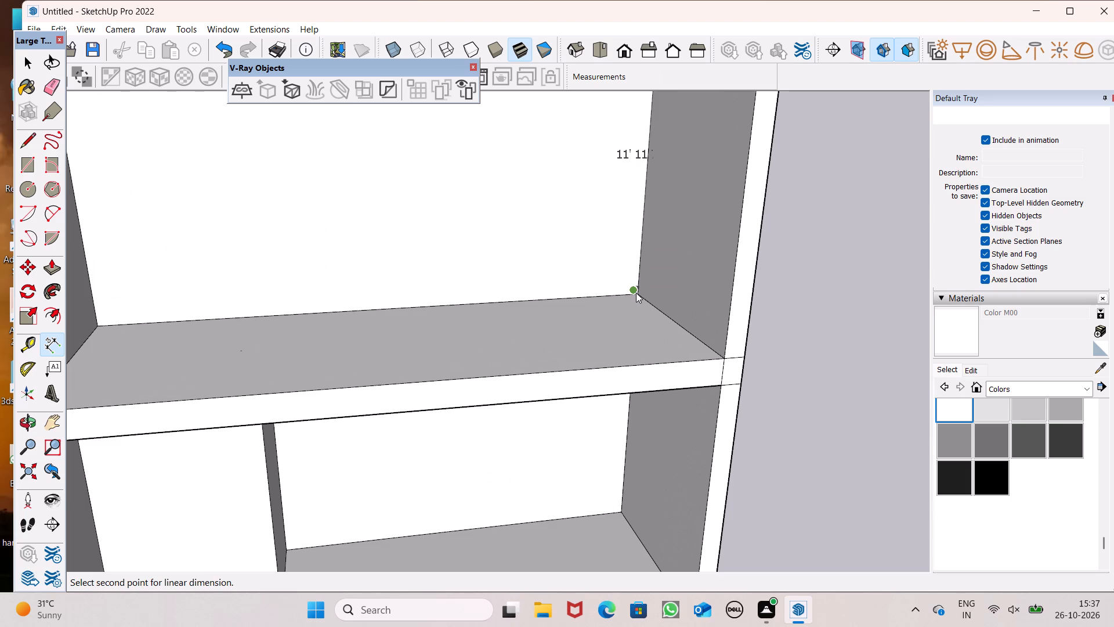
key(space)
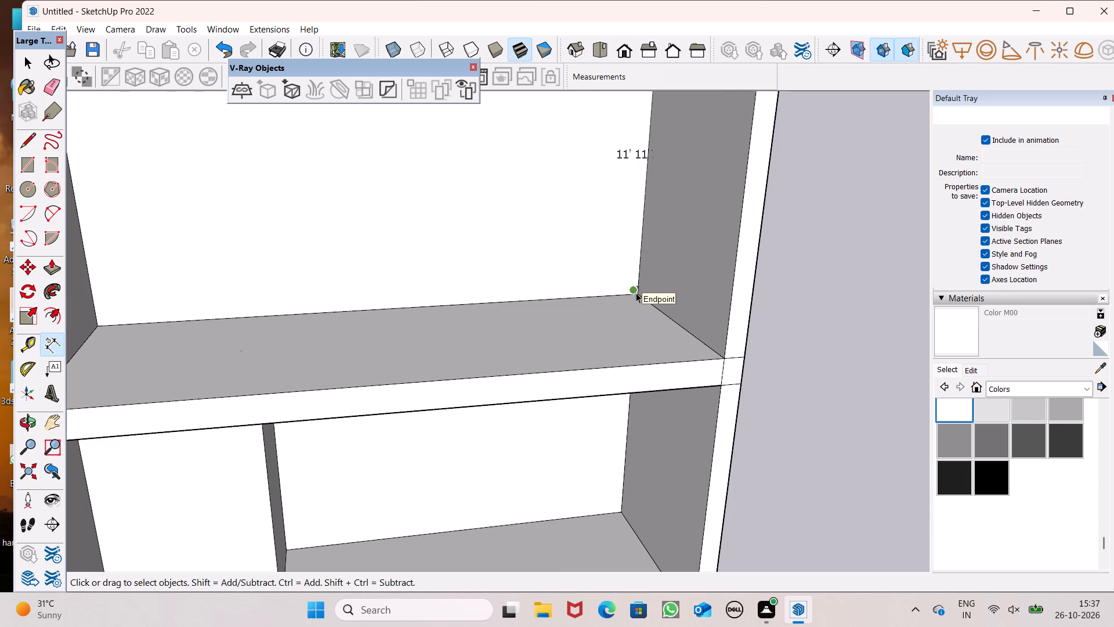
Push the connected wall tops of the taller section down 2'.
scroll(641, 284, down, 10)
middle_drag(613, 304, 594, 364)
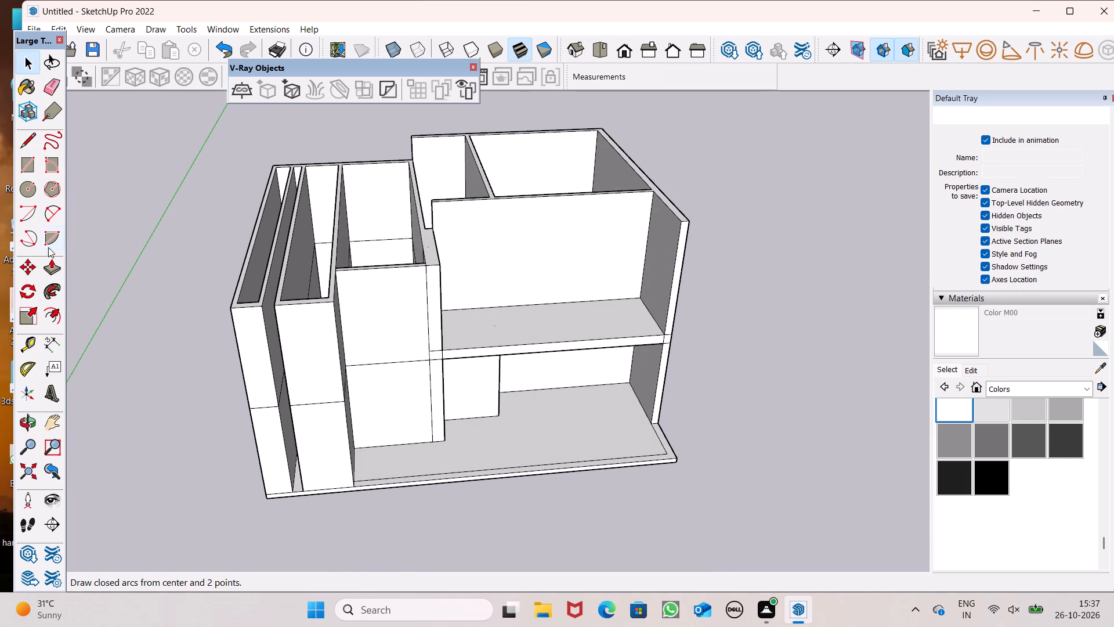
click(56, 265)
scroll(311, 188, up, 7)
scroll(510, 199, down, 1)
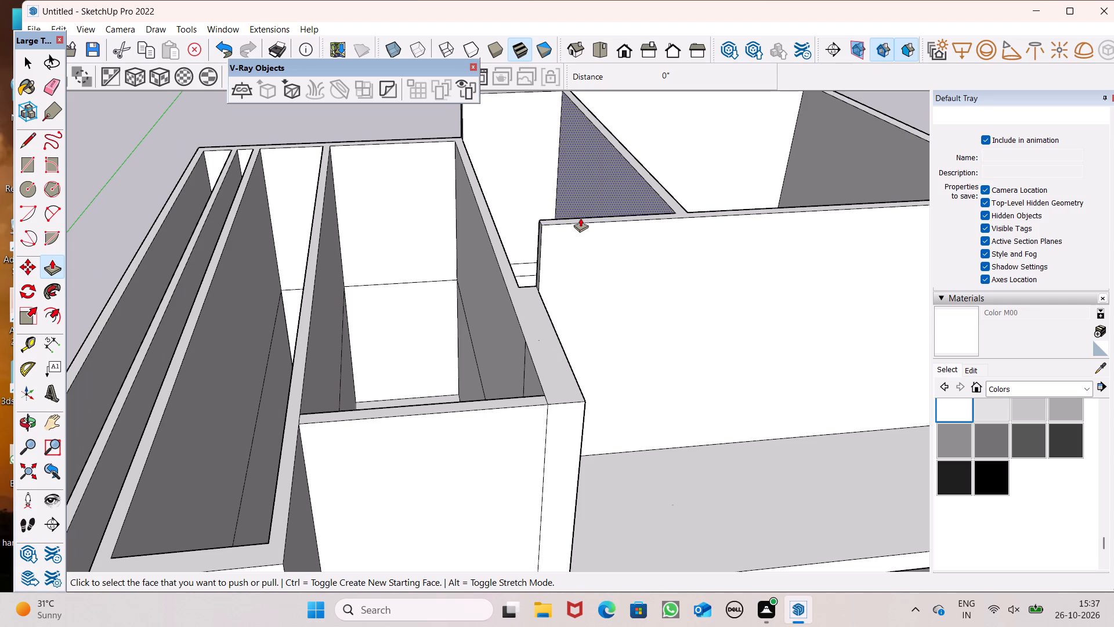
middle_drag(595, 225, 650, 323)
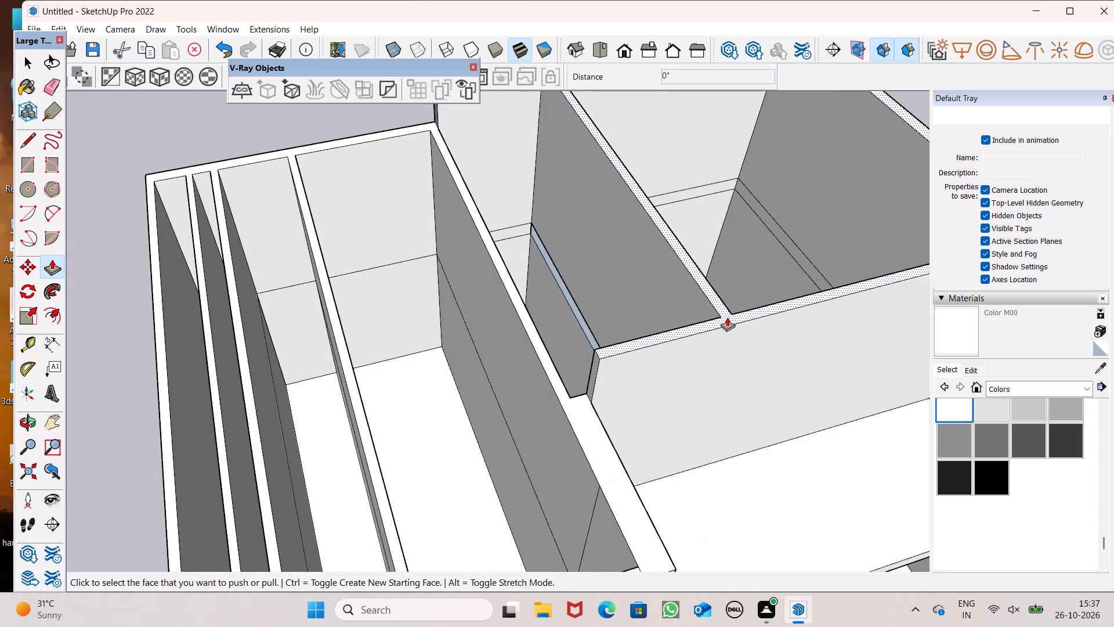
drag(728, 317, 728, 334)
text(2')
key(Return)
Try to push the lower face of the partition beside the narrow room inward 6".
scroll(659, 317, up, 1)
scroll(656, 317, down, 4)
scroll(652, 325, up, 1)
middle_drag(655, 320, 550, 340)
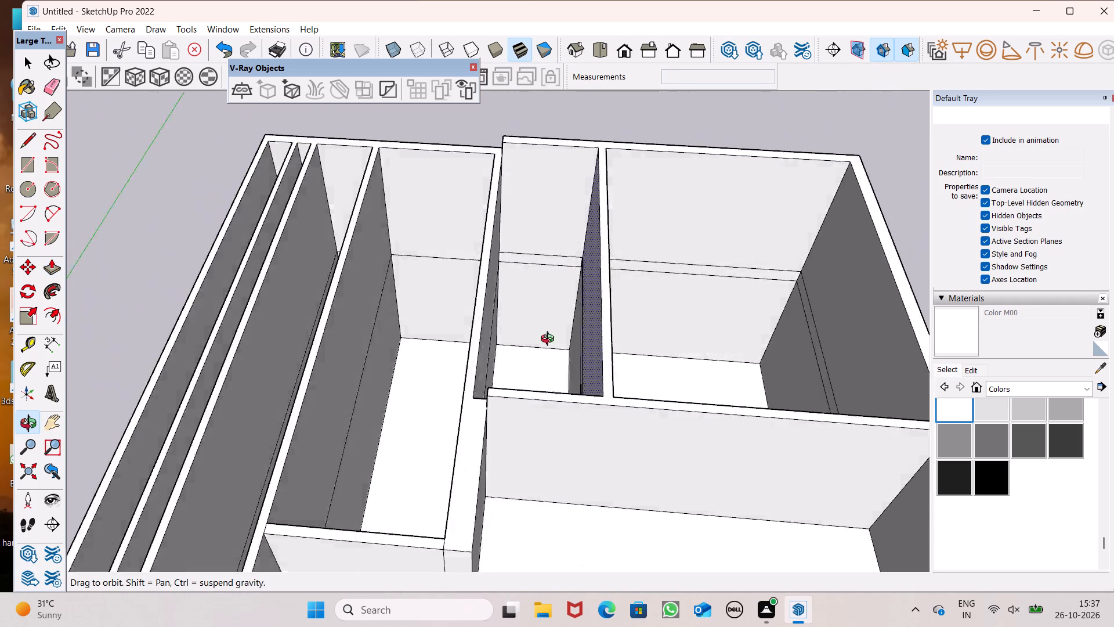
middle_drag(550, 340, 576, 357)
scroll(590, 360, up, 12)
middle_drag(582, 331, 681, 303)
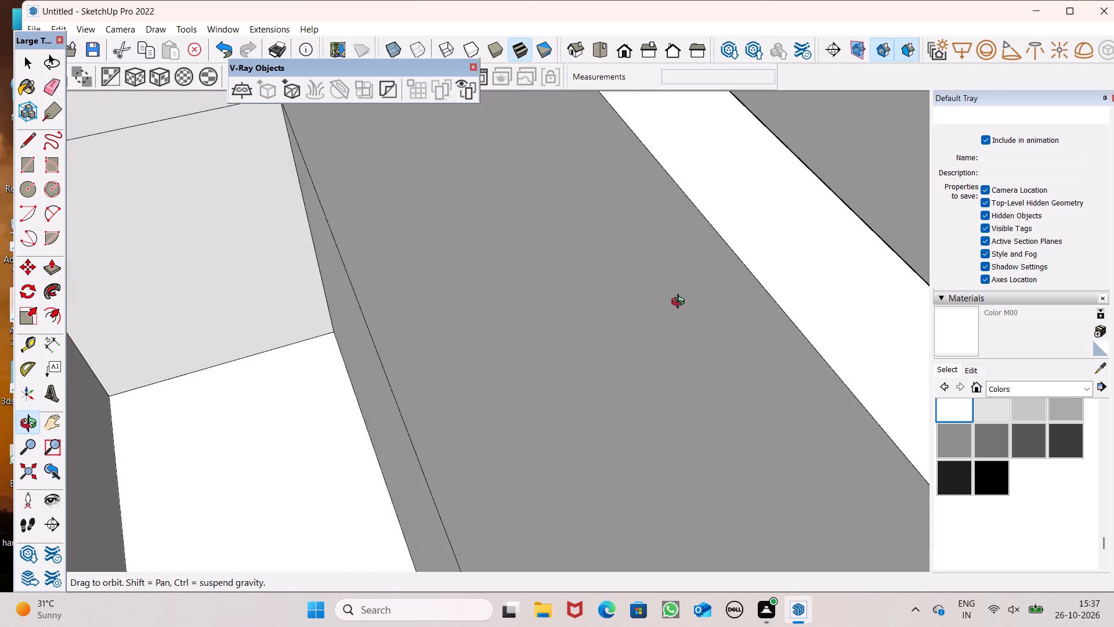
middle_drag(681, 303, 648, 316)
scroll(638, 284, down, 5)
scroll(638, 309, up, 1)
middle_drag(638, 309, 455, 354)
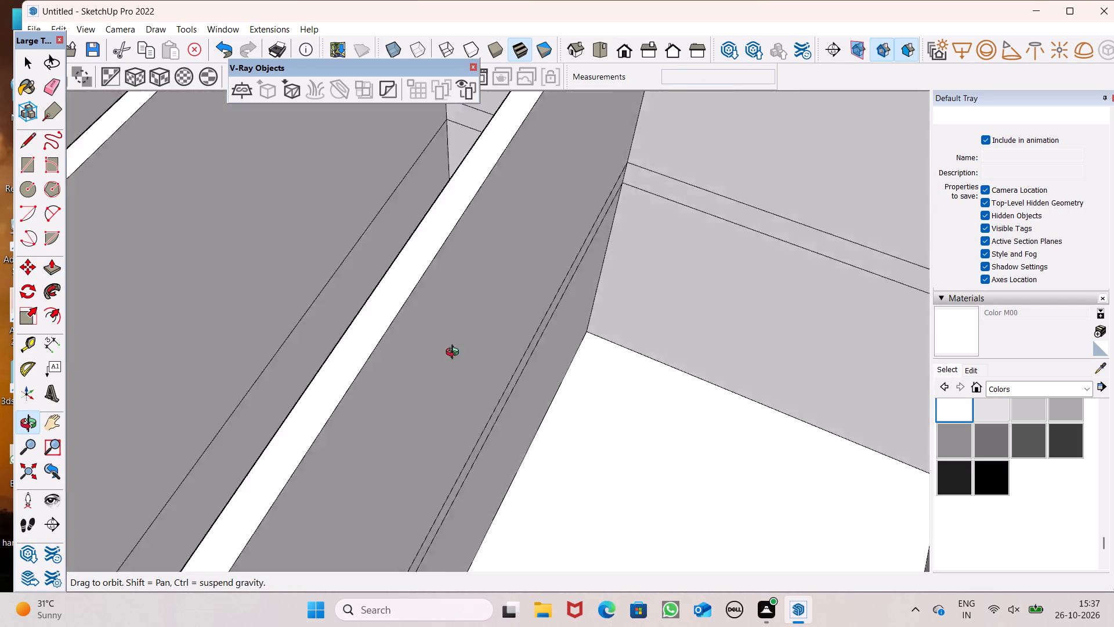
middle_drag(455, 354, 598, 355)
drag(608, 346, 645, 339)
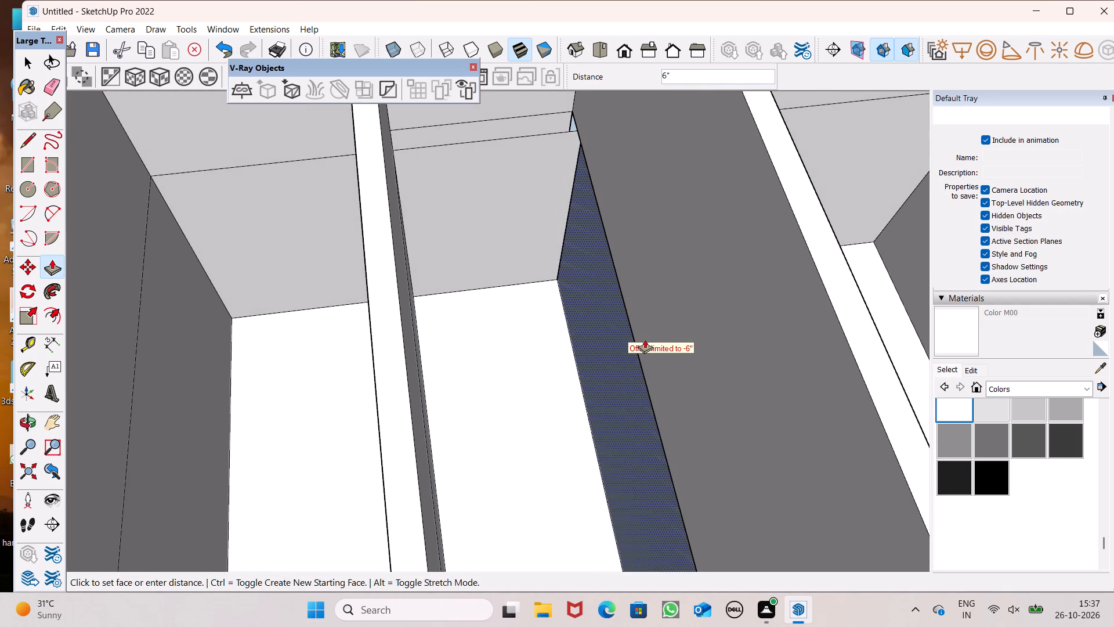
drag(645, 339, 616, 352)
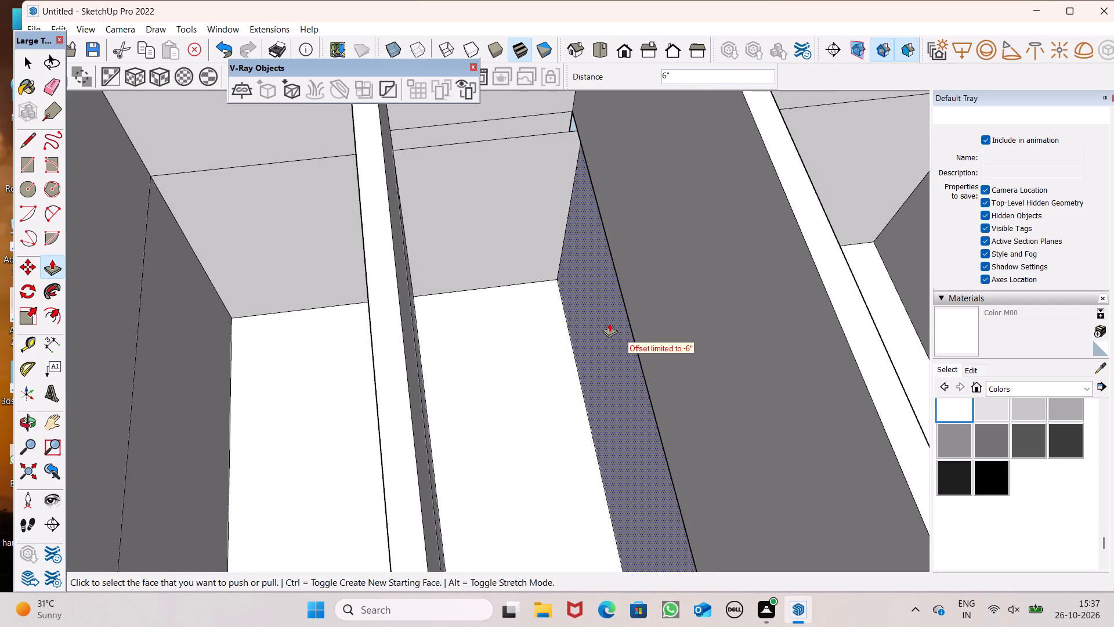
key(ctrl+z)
Draw a short line along the edge of the open strip in the partition wall beside the narrow room.
middle_drag(607, 210, 635, 138)
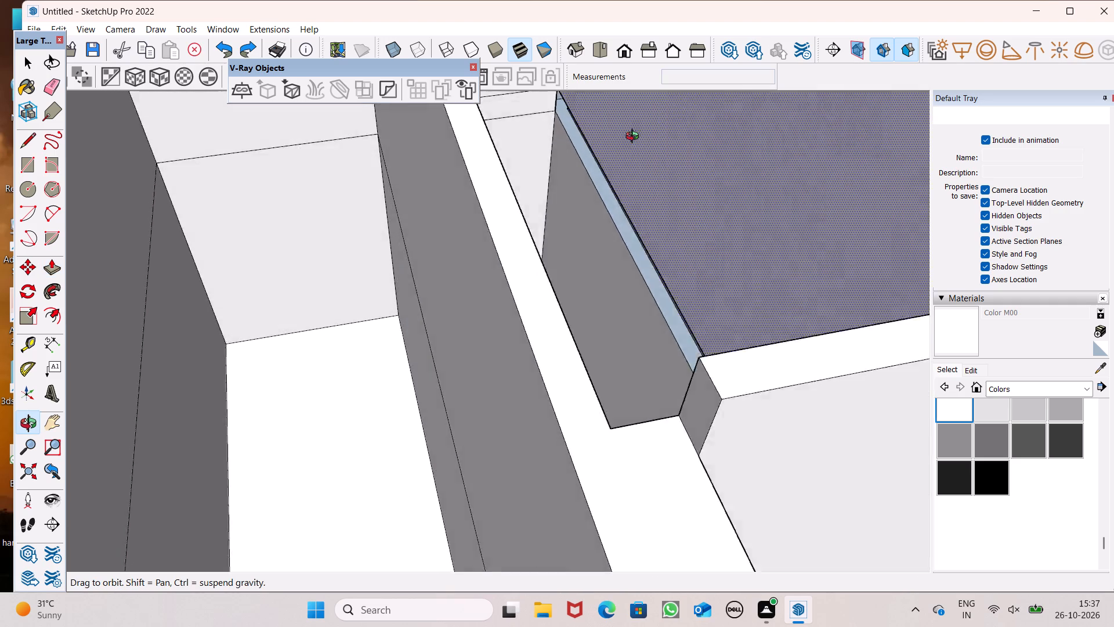
middle_drag(635, 138, 630, 147)
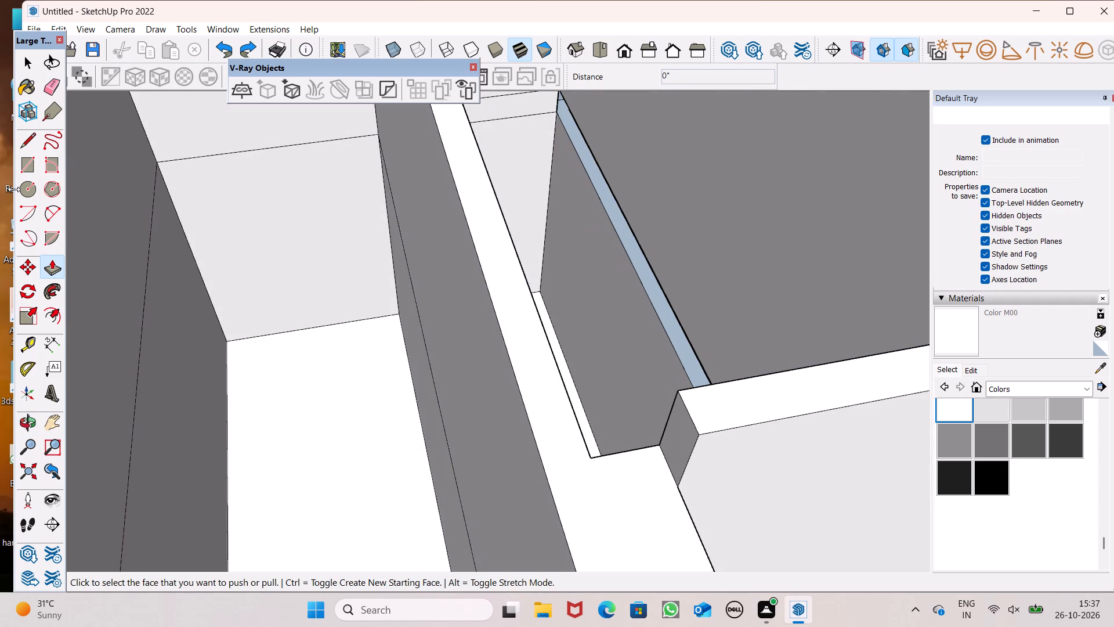
click(28, 146)
scroll(592, 193, up, 2)
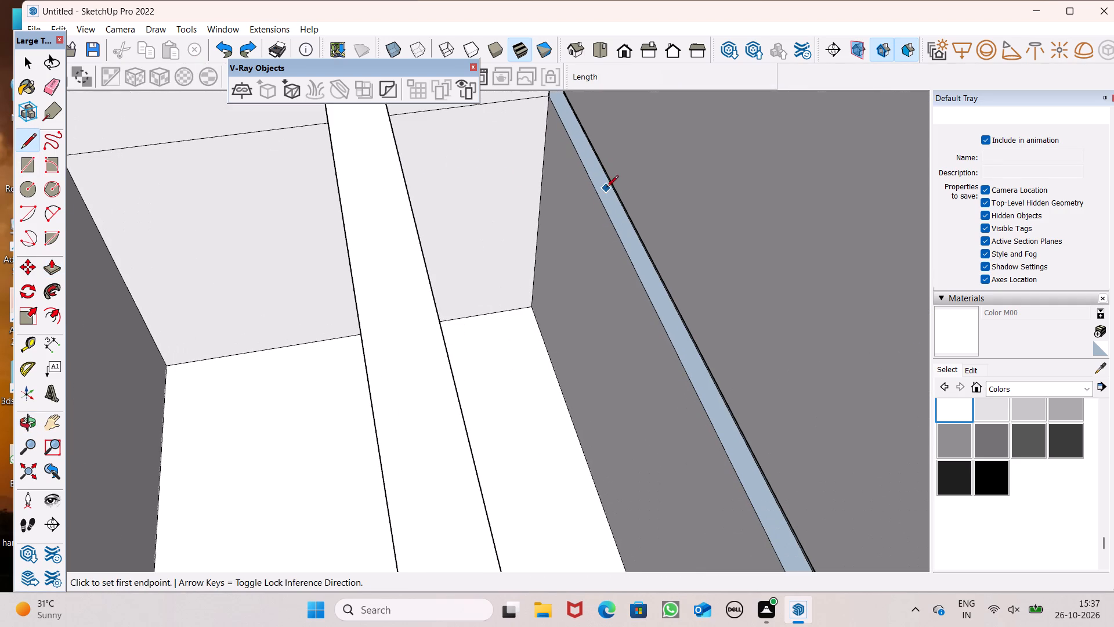
click(619, 185)
click(627, 205)
Push/Pull the recessed inner face of the partition's open strip out to the wall surface to close the gap.
middle_drag(640, 255, 687, 204)
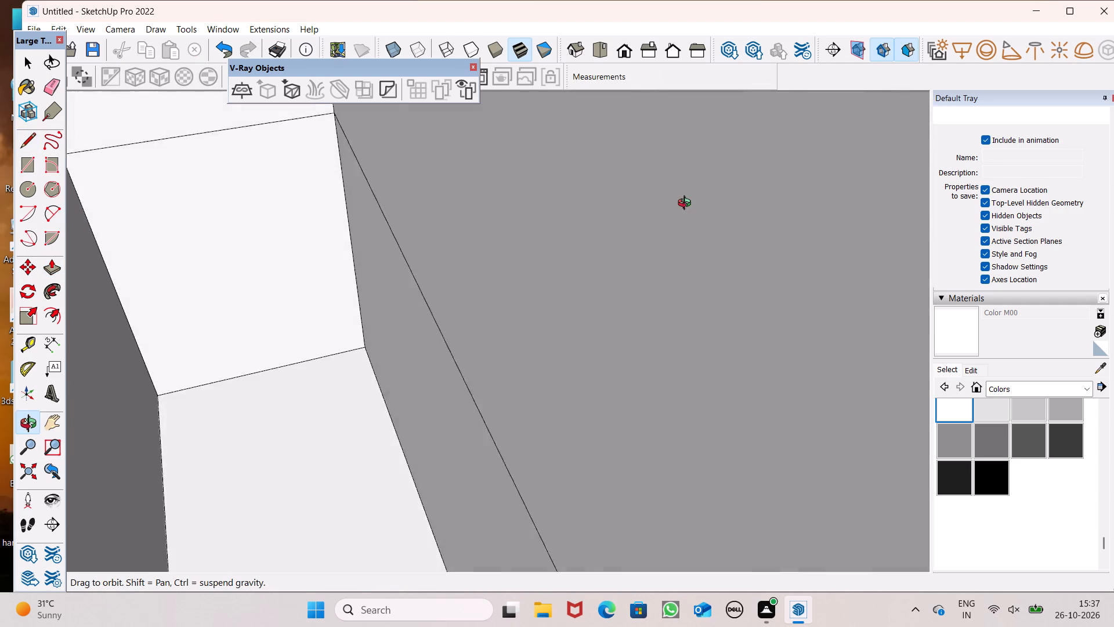
middle_drag(687, 204, 653, 231)
scroll(653, 231, up, 1)
middle_drag(720, 268, 607, 307)
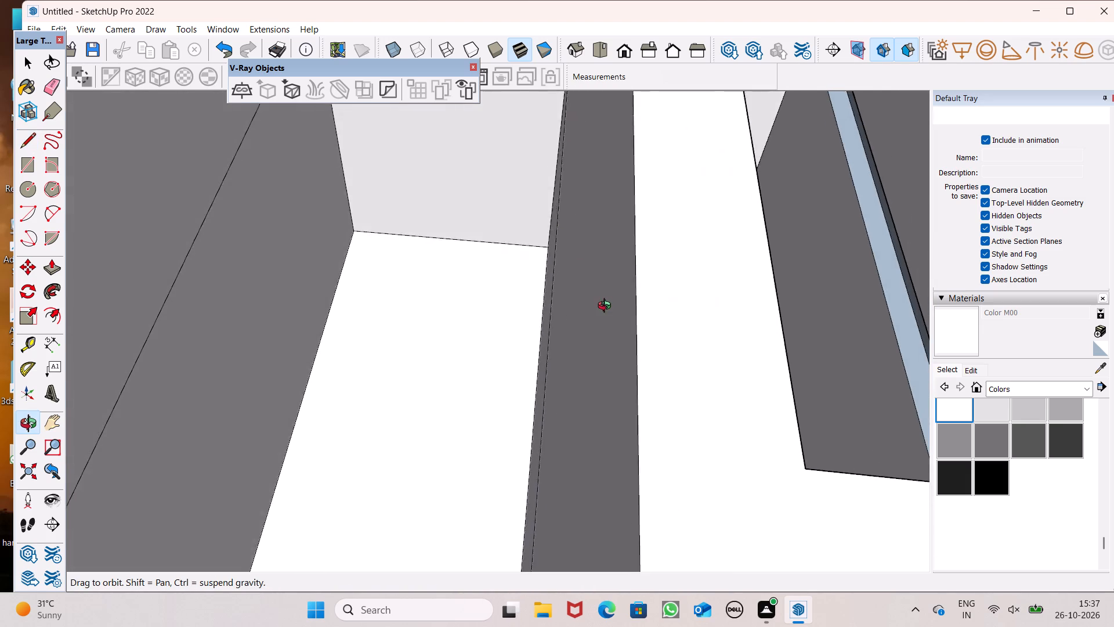
middle_drag(607, 307, 667, 275)
scroll(828, 284, up, 9)
middle_drag(818, 300, 855, 201)
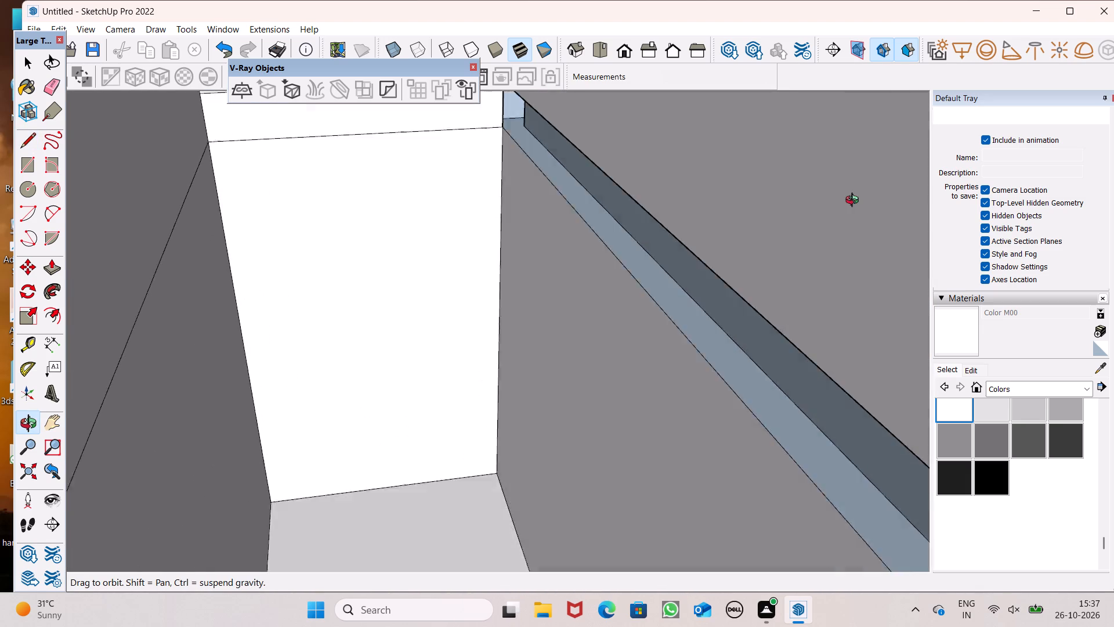
middle_drag(855, 201, 898, 53)
scroll(898, 40, up, 1)
scroll(399, 415, up, 3)
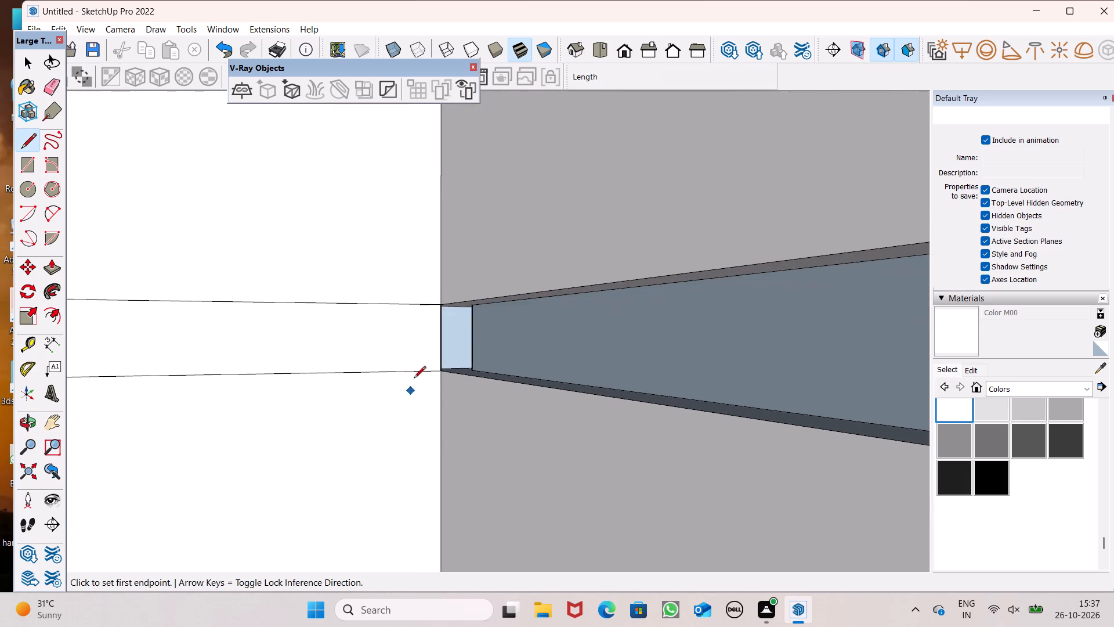
scroll(414, 379, up, 2)
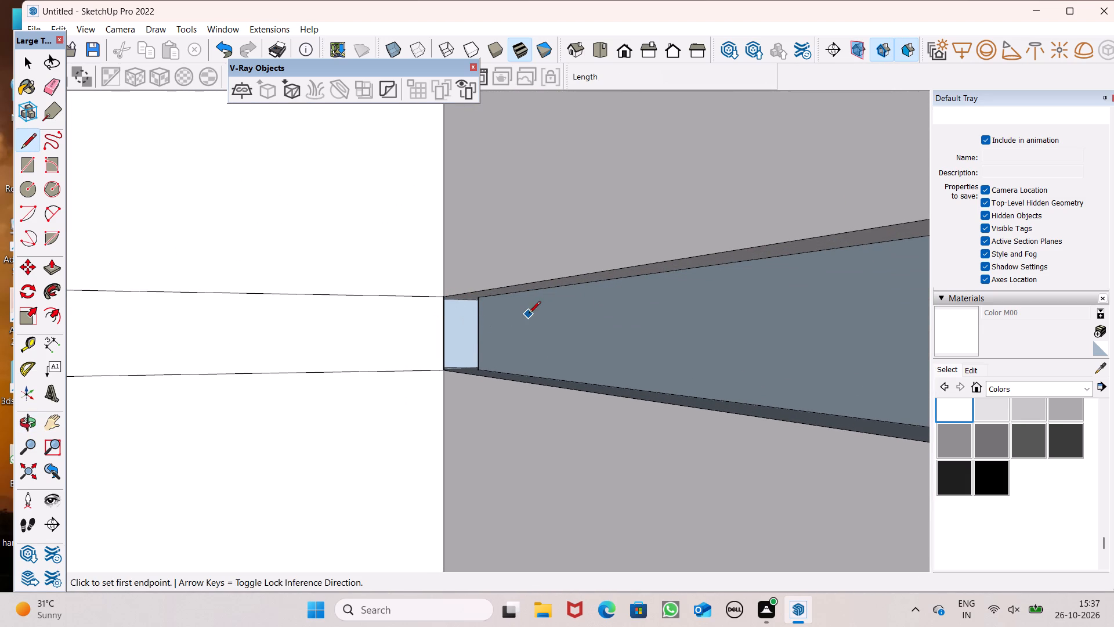
key(space)
click(56, 259)
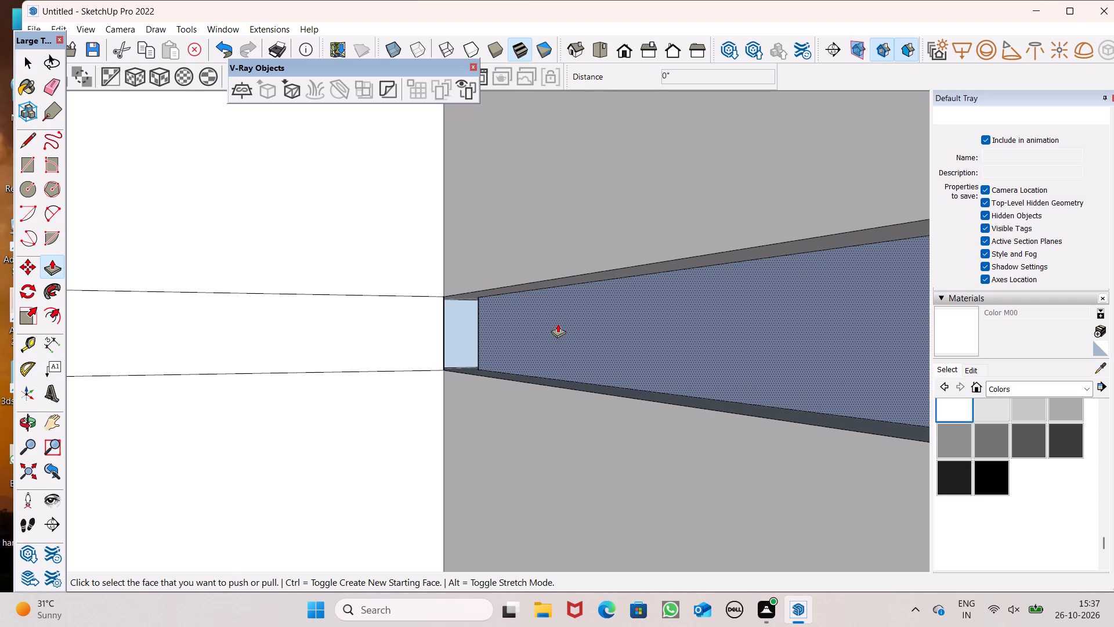
drag(560, 325, 559, 433)
scroll(538, 336, down, 6)
scroll(526, 315, down, 15)
key(space)
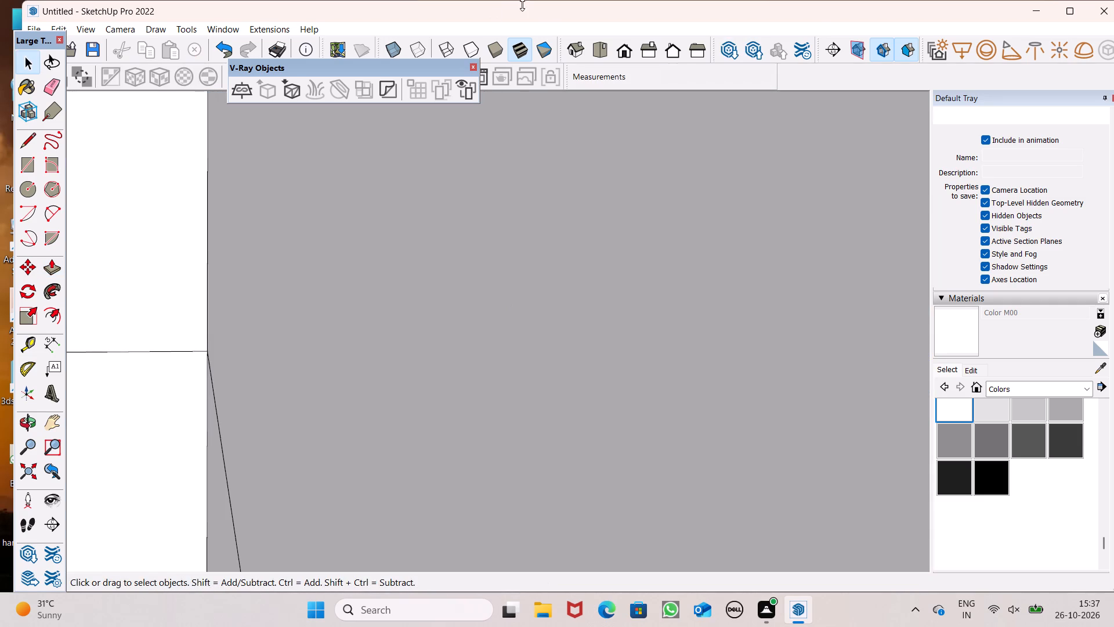
Examine the whole building from the front and from above.
click(625, 58)
scroll(582, 204, down, 6)
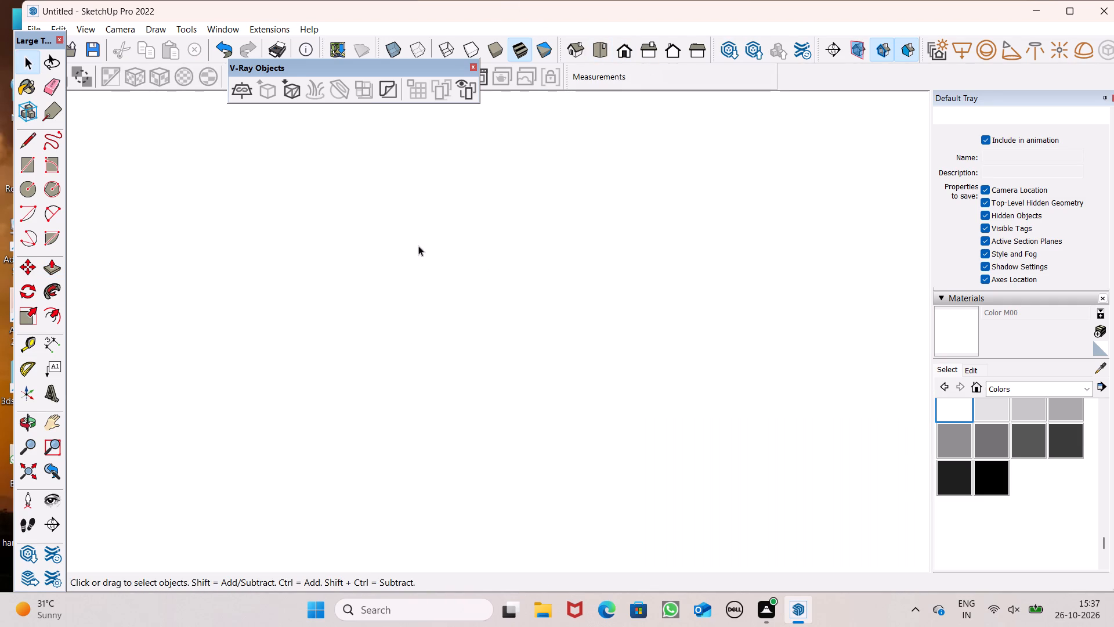
scroll(414, 249, down, 7)
scroll(478, 157, down, 7)
scroll(388, 315, down, 6)
scroll(425, 266, down, 10)
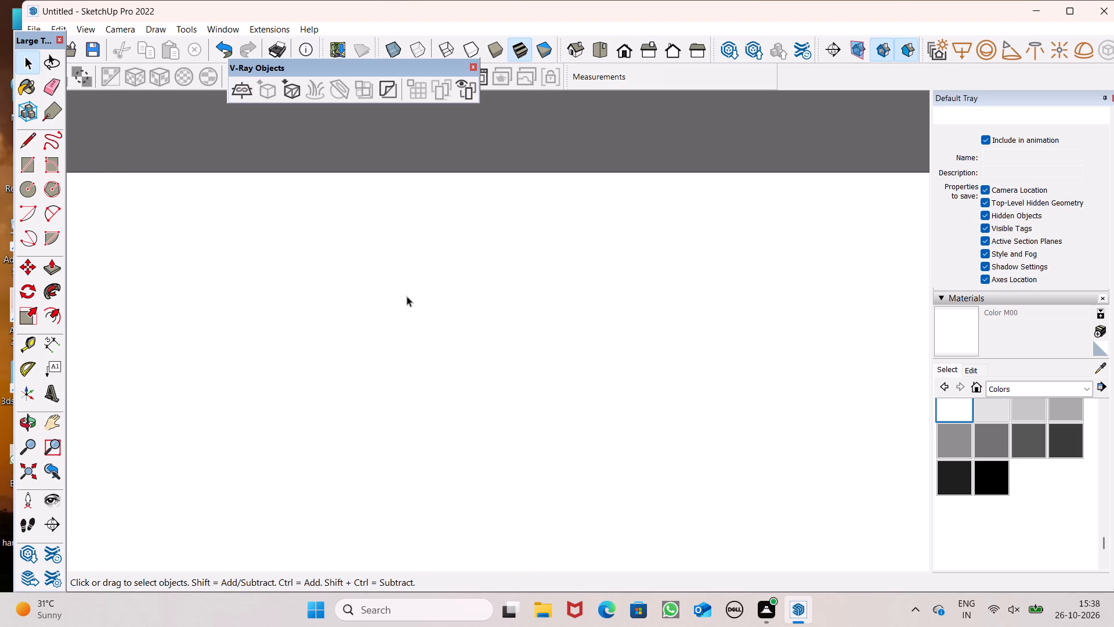
scroll(407, 309, down, 14)
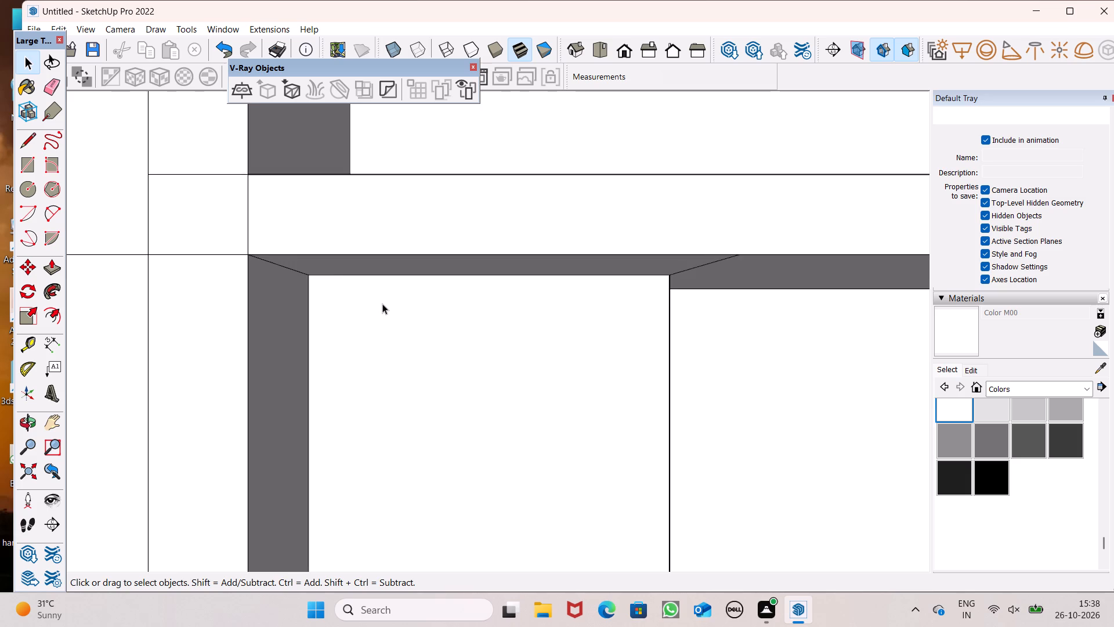
scroll(382, 304, down, 5)
scroll(382, 304, up, 1)
scroll(382, 301, down, 15)
middle_drag(383, 311, 374, 340)
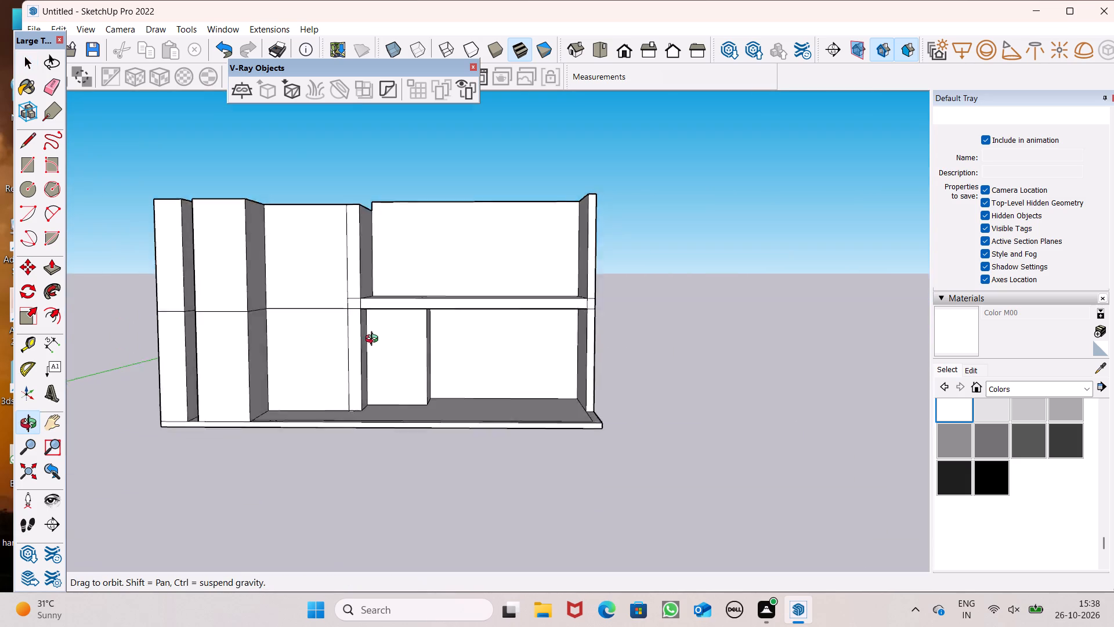
middle_drag(374, 340, 434, 375)
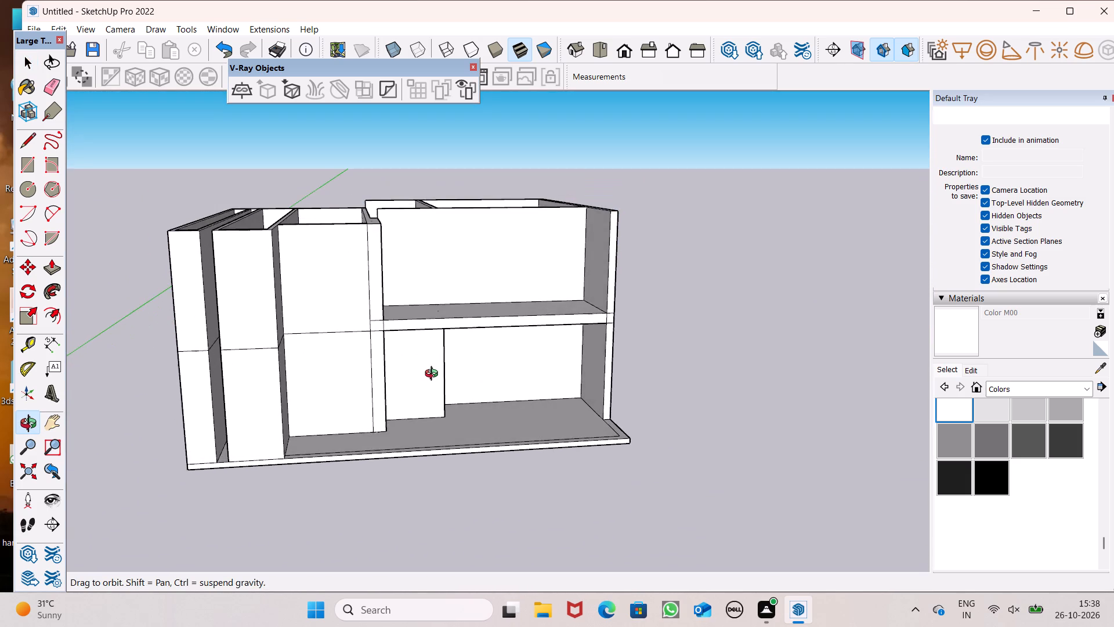
middle_drag(434, 375, 429, 415)
scroll(404, 289, down, 3)
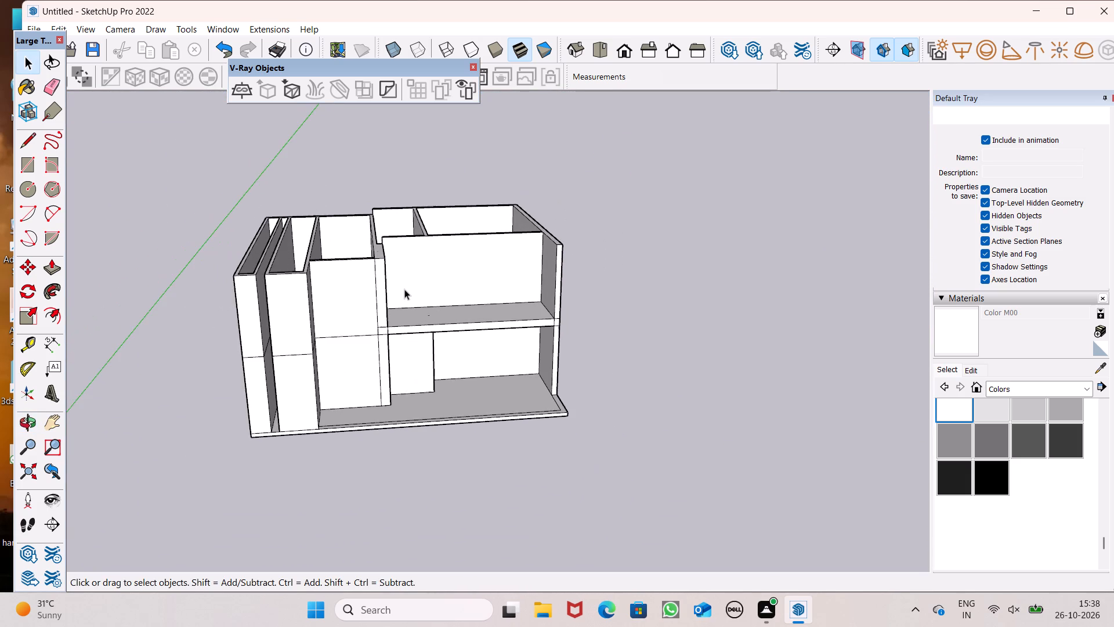
scroll(390, 258, up, 5)
middle_drag(396, 264, 385, 343)
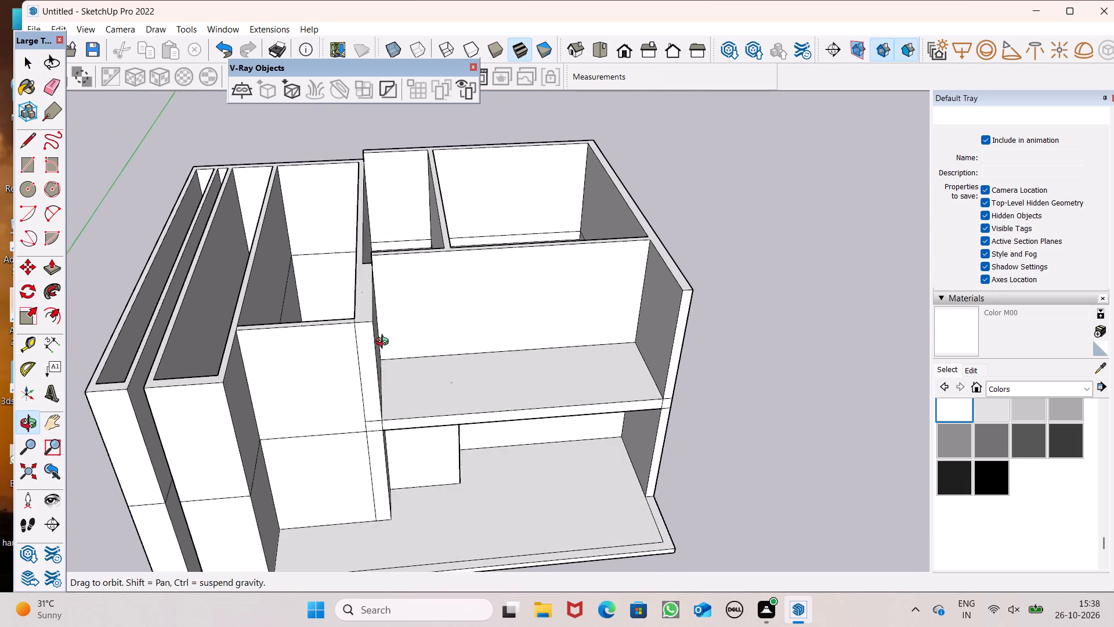
middle_drag(385, 343, 451, 258)
scroll(451, 258, up, 1)
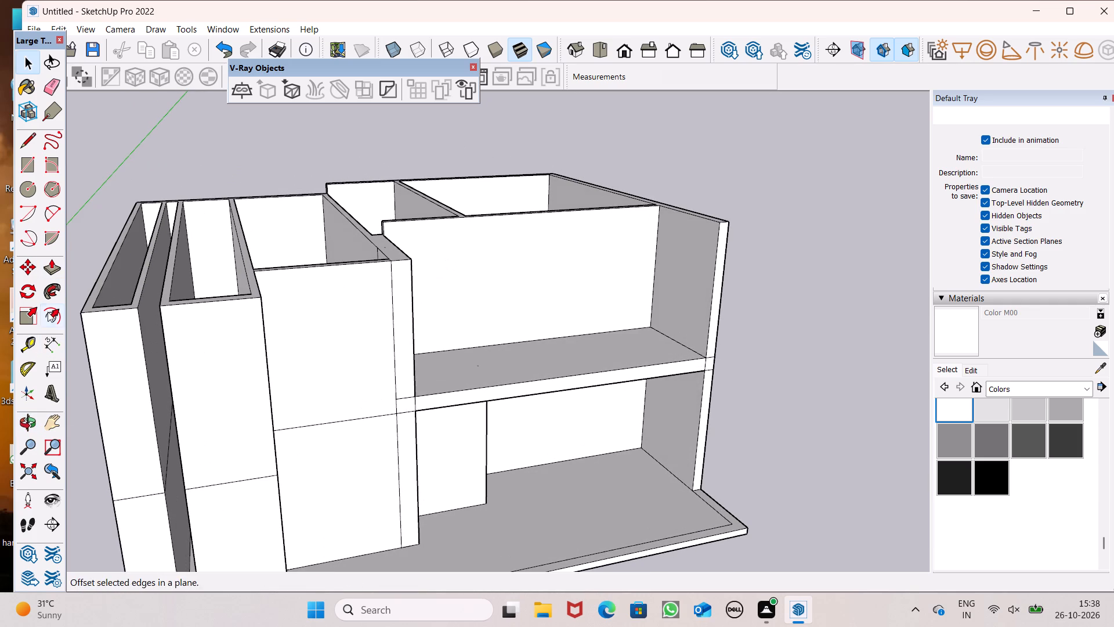
Measure the upper floor's front wall from its top corner to the slab with a linear dimension, and undo the dimension.
click(48, 312)
drag(49, 358, 49, 353)
click(50, 339)
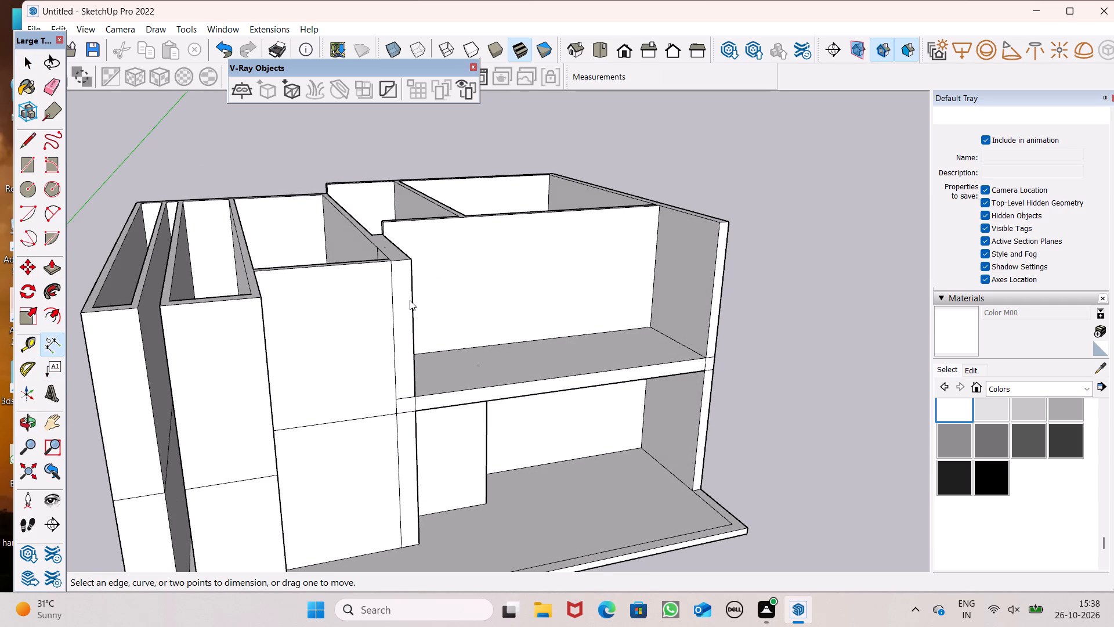
scroll(515, 261, up, 1)
middle_drag(515, 261, 515, 211)
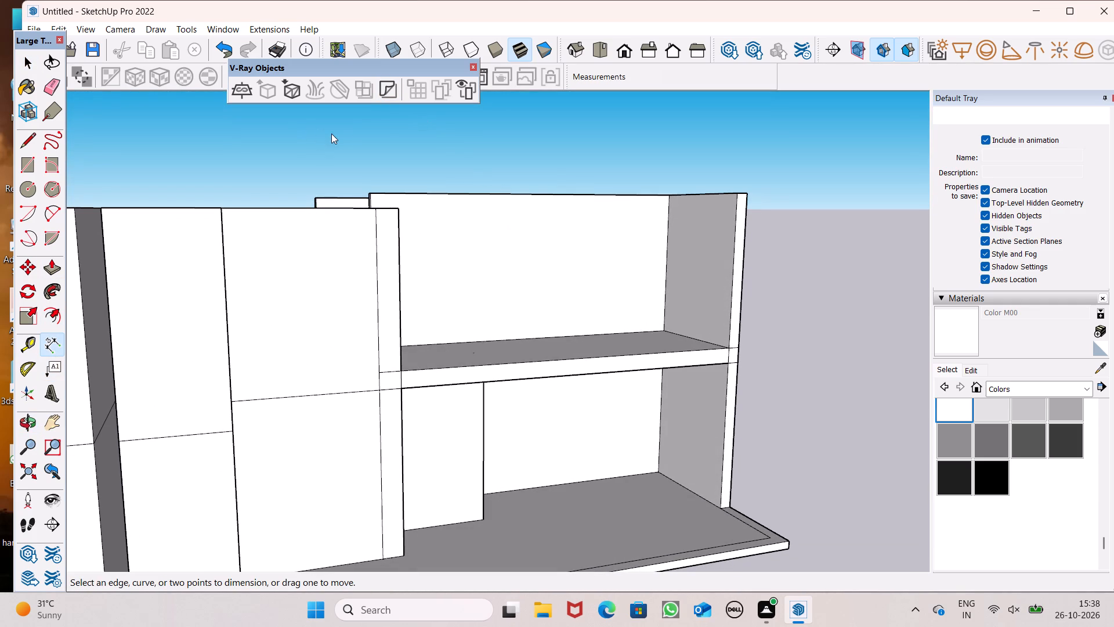
middle_click(228, 130)
scroll(232, 128, up, 1)
scroll(470, 183, up, 2)
scroll(467, 206, down, 4)
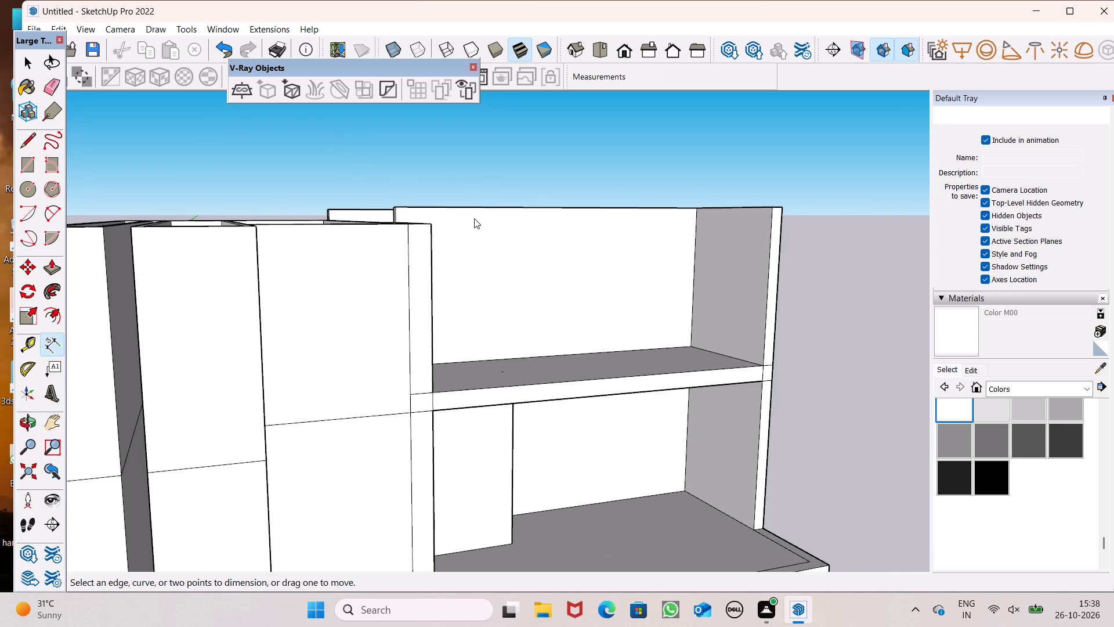
scroll(550, 251, up, 1)
scroll(634, 251, up, 4)
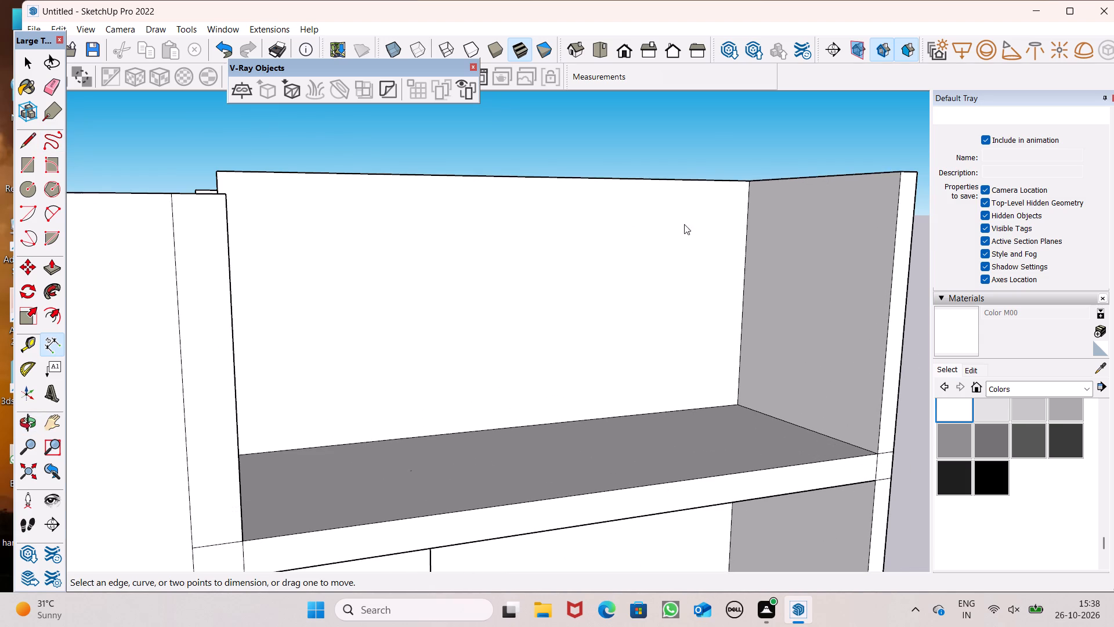
click(747, 183)
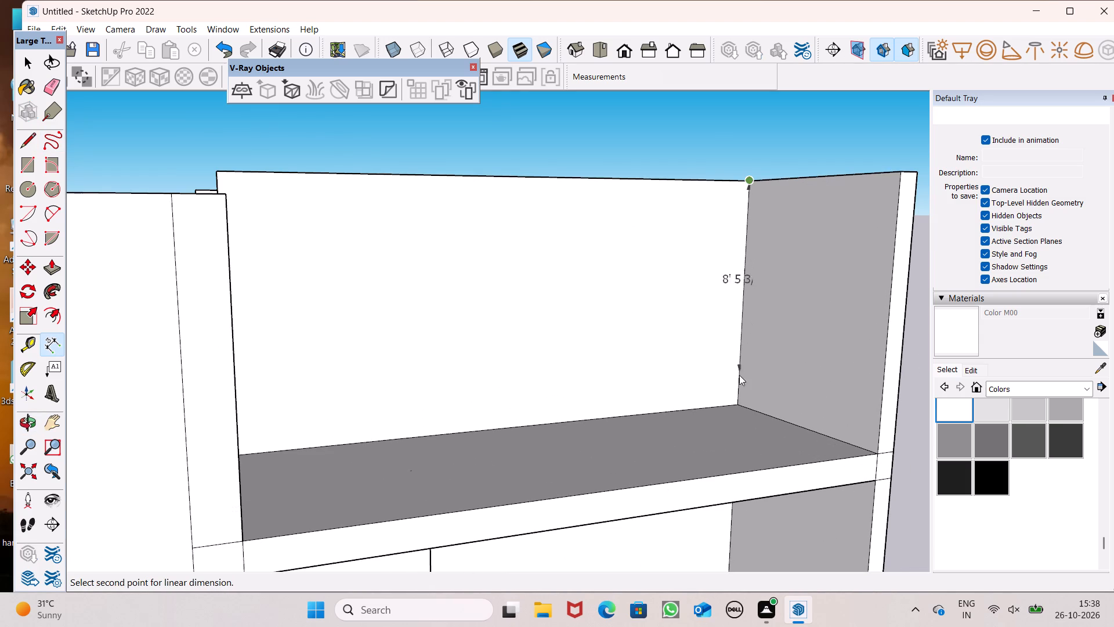
scroll(734, 403, up, 5)
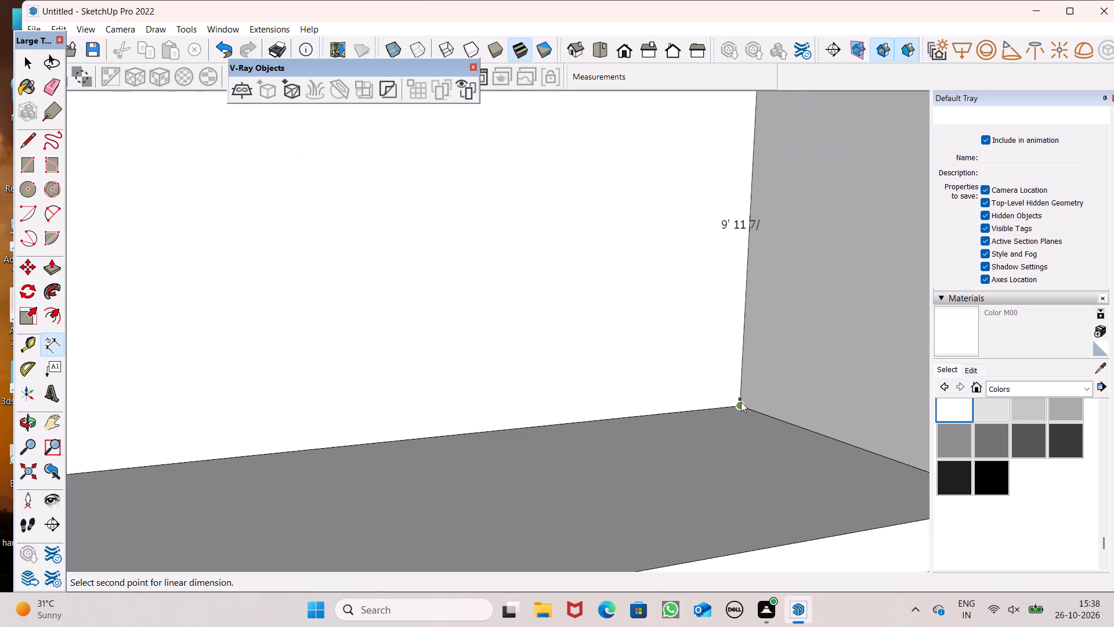
click(742, 401)
scroll(616, 431, down, 9)
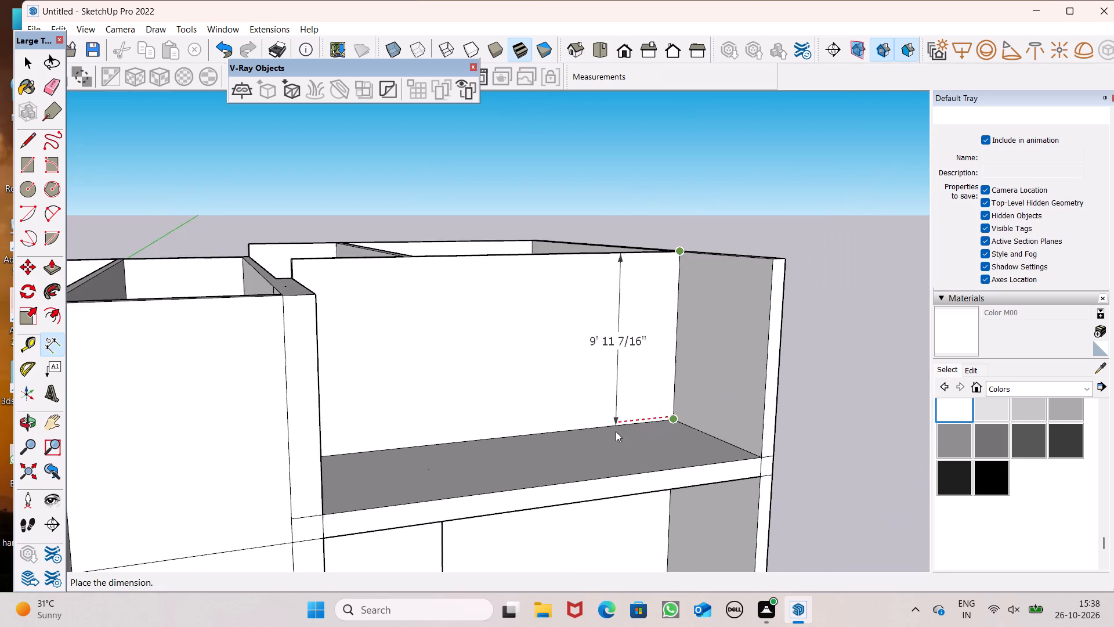
middle_drag(615, 431, 545, 456)
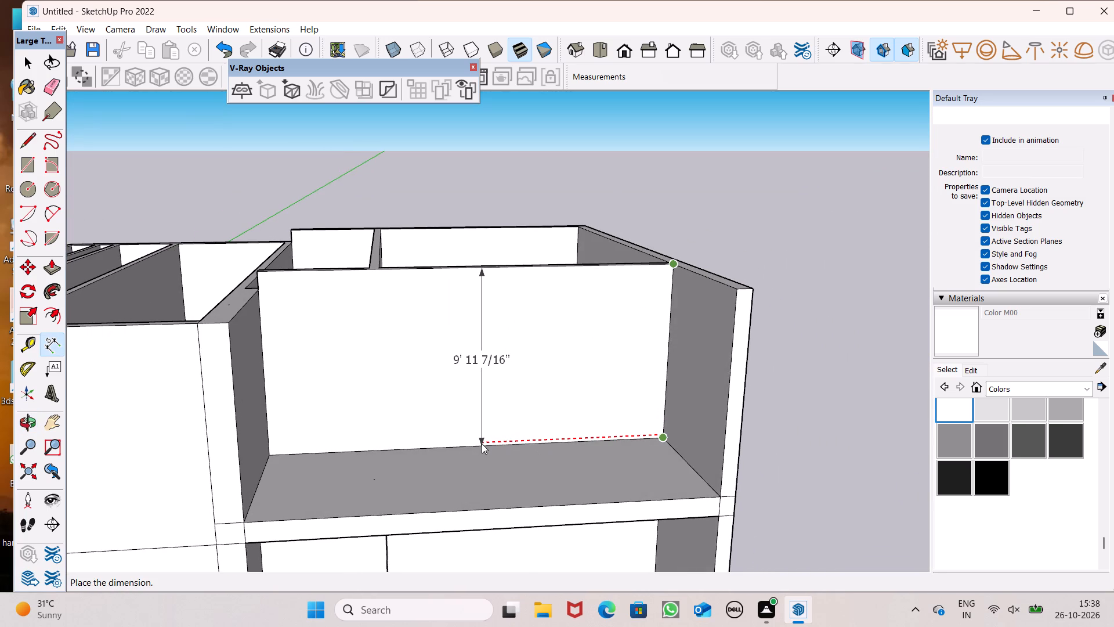
click(481, 444)
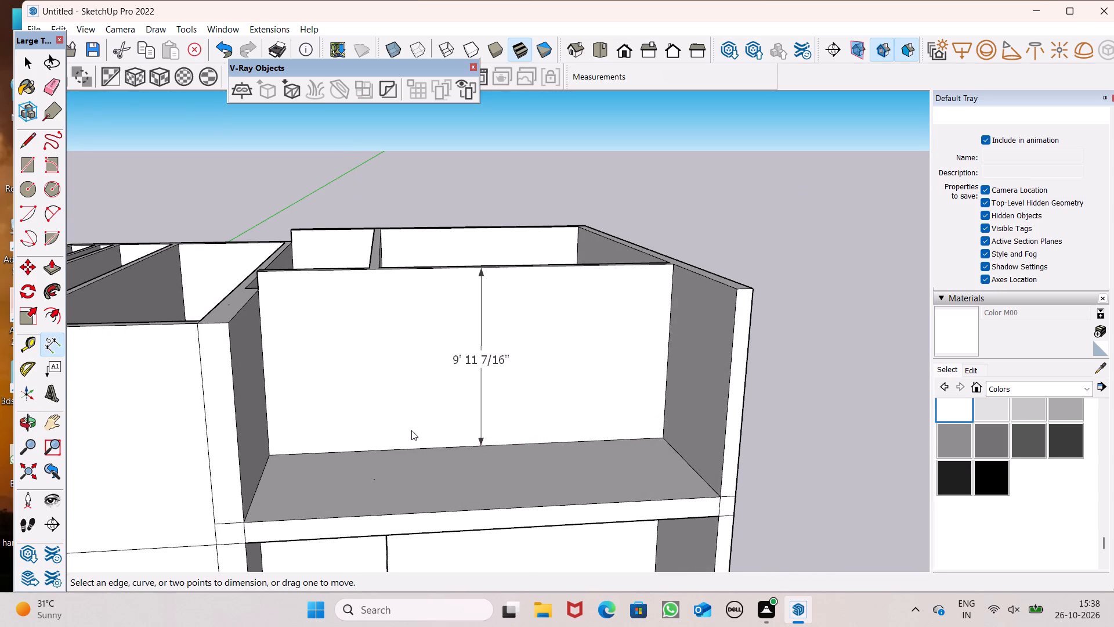
key(ctrl+z)
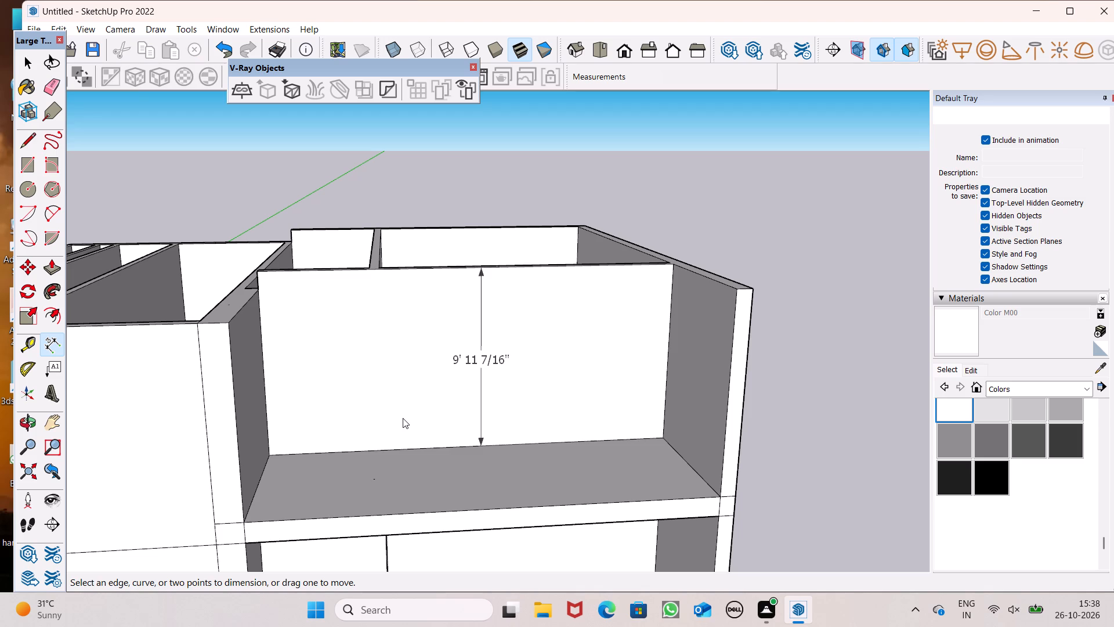
Examine the upper-floor walls and partitions from above and from the front corner.
scroll(525, 405, down, 7)
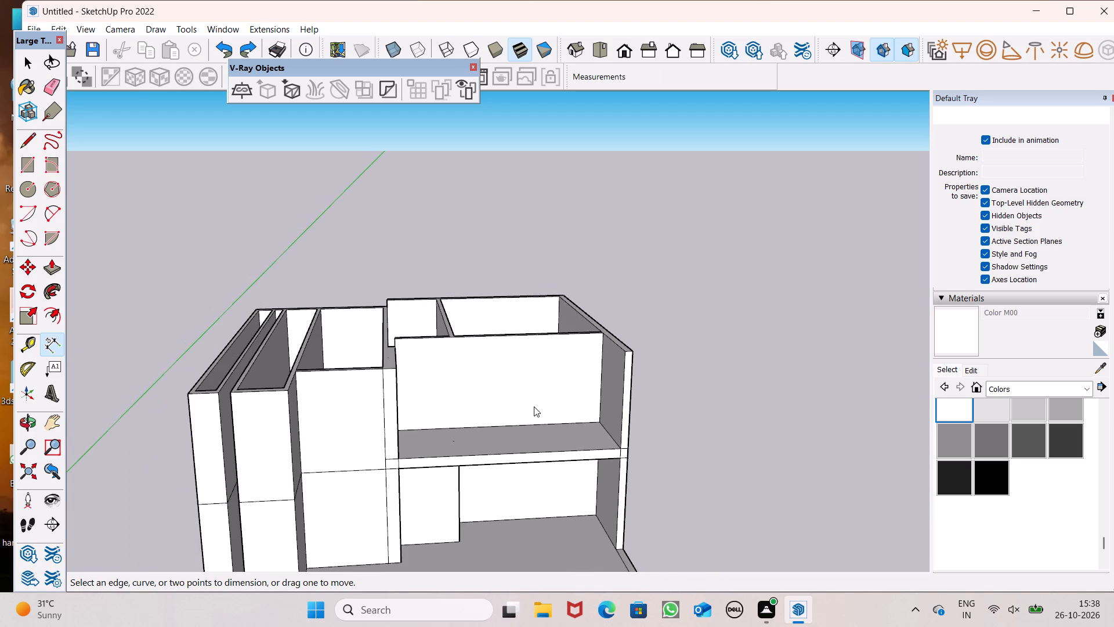
middle_drag(534, 406, 531, 505)
scroll(531, 505, up, 1)
scroll(525, 499, down, 1)
middle_drag(514, 477, 497, 472)
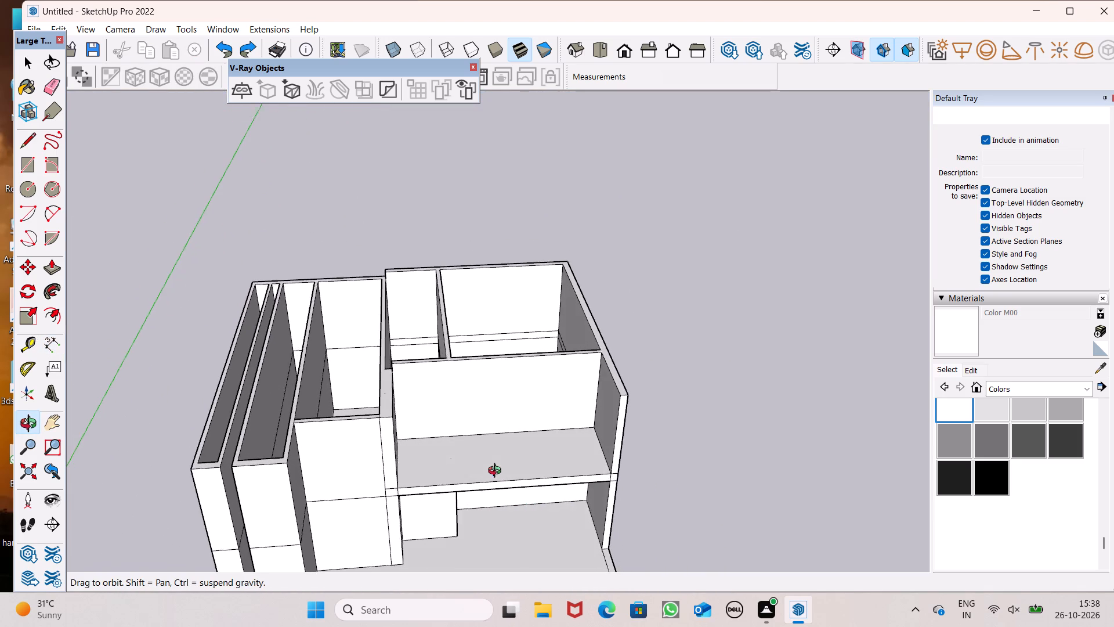
middle_drag(497, 472, 486, 501)
scroll(486, 501, up, 1)
scroll(512, 477, down, 1)
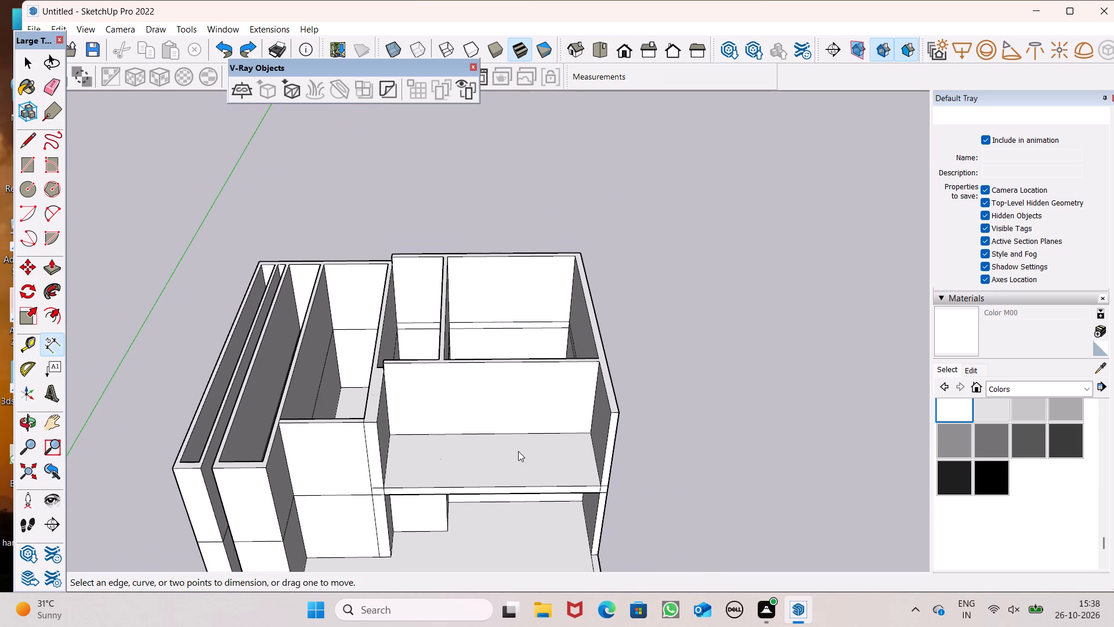
scroll(466, 359, down, 1)
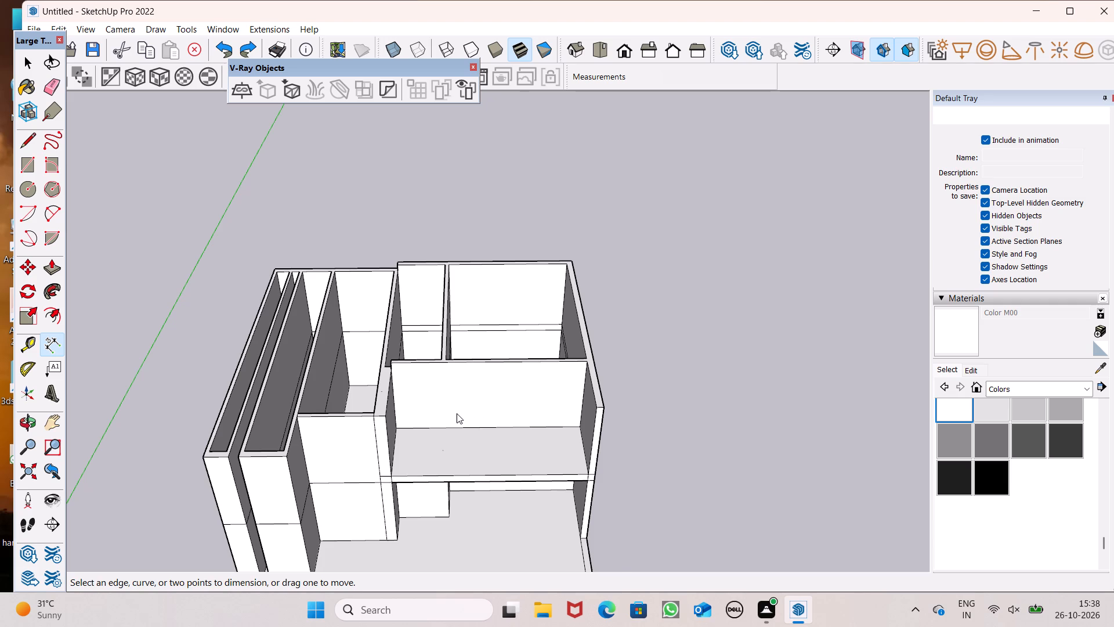
scroll(411, 392, up, 2)
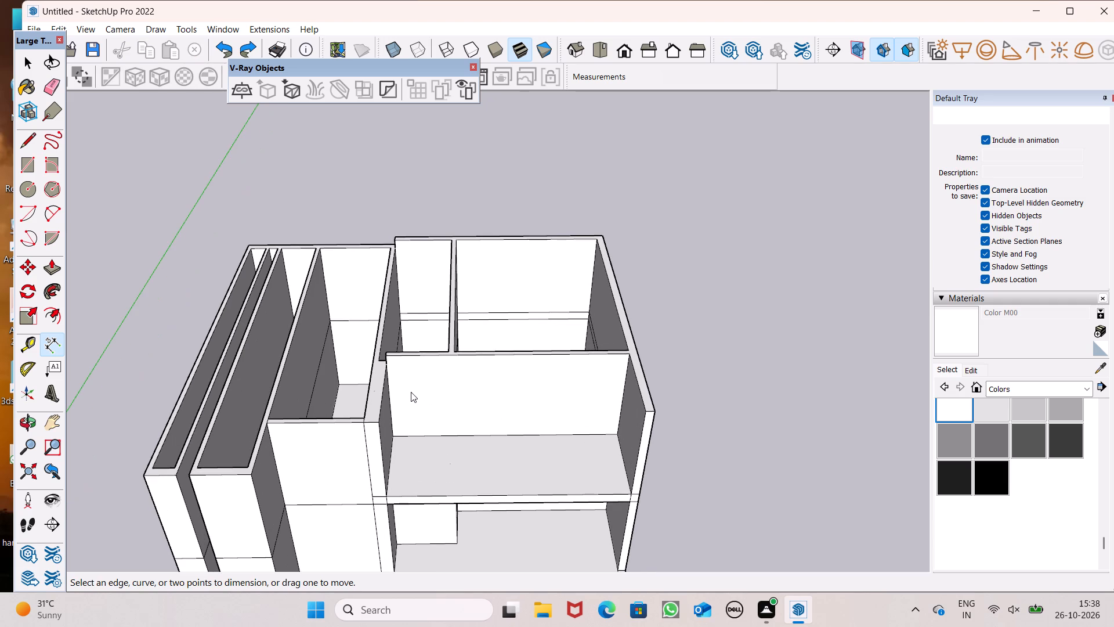
middle_drag(413, 394, 571, 281)
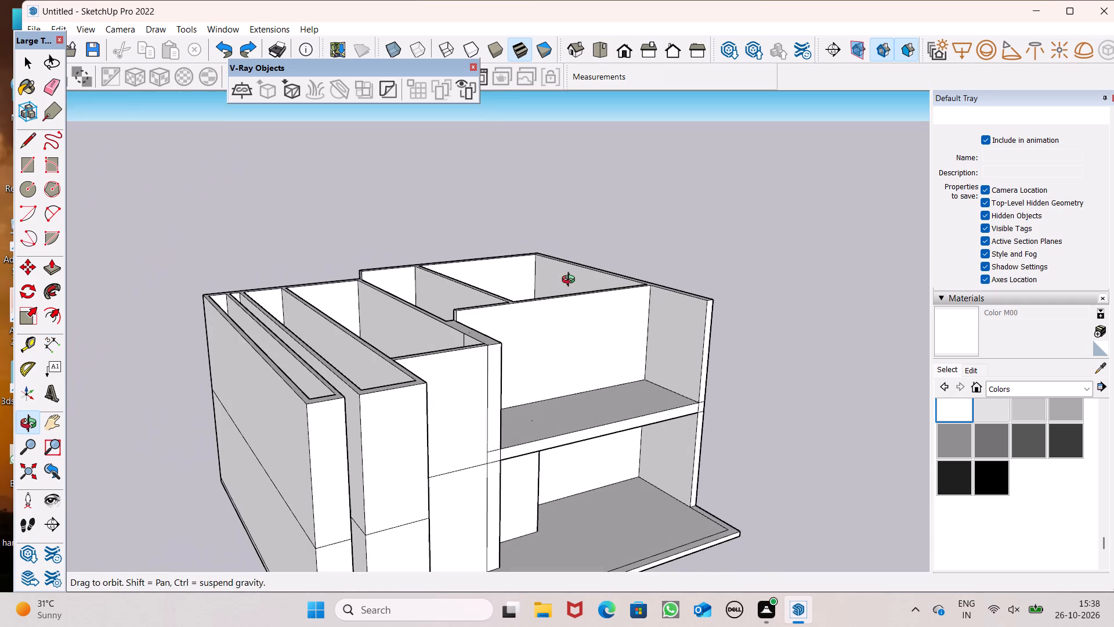
Push/Pull the lower wall tops of the narrow bays and their partitions up 11 7/16" to meet the rear wall's height.
middle_drag(571, 281, 551, 287)
scroll(567, 279, up, 1)
scroll(484, 299, up, 2)
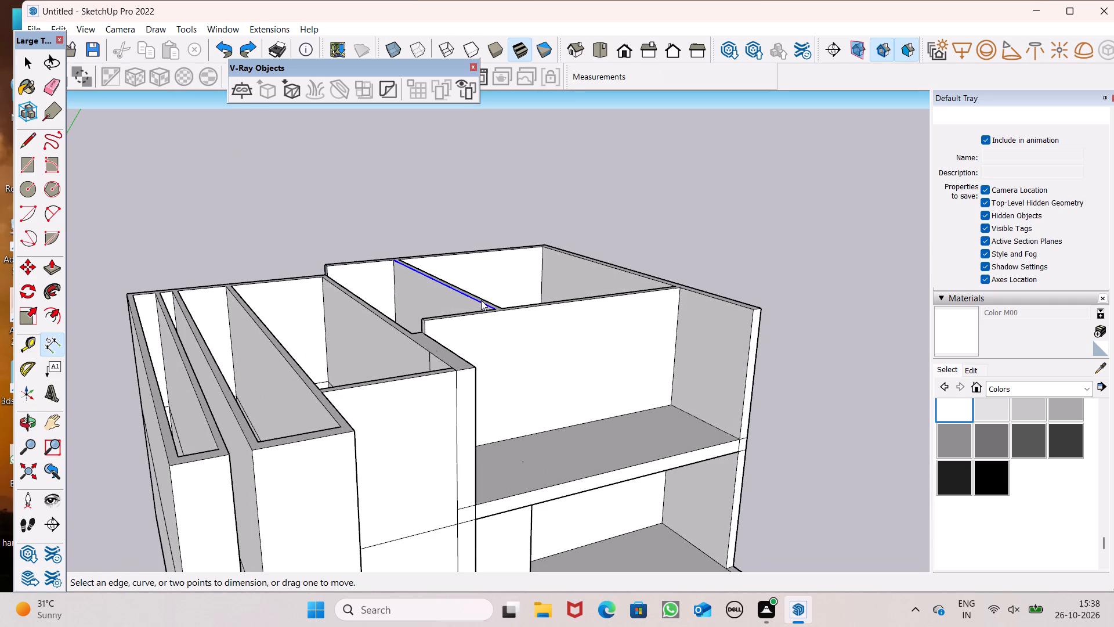
middle_drag(486, 307, 365, 266)
scroll(365, 266, up, 1)
scroll(449, 295, down, 2)
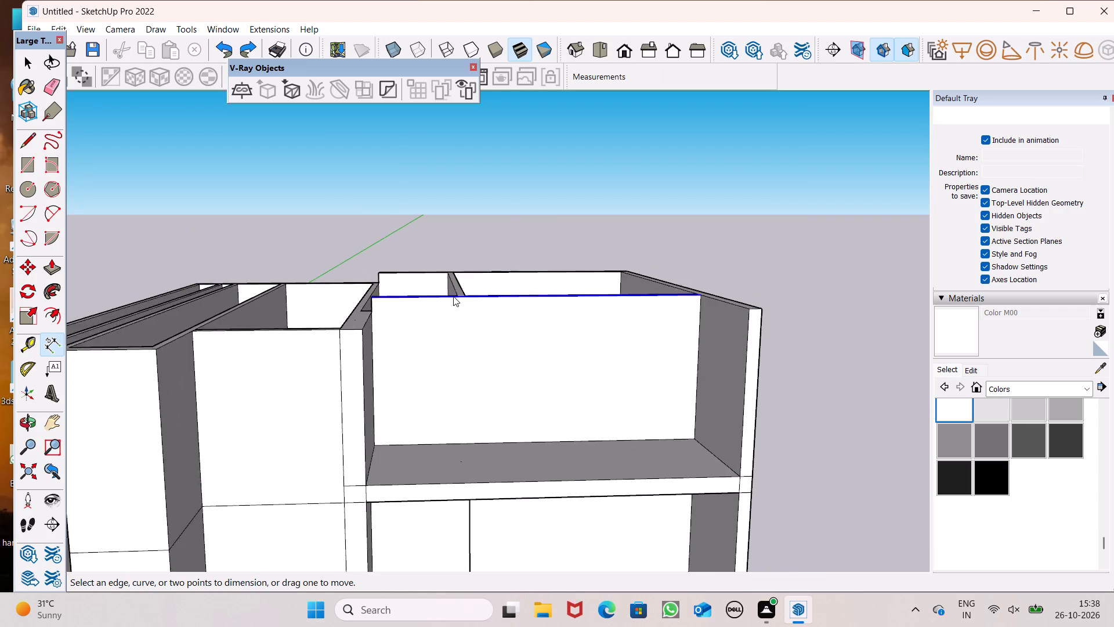
scroll(453, 296, down, 5)
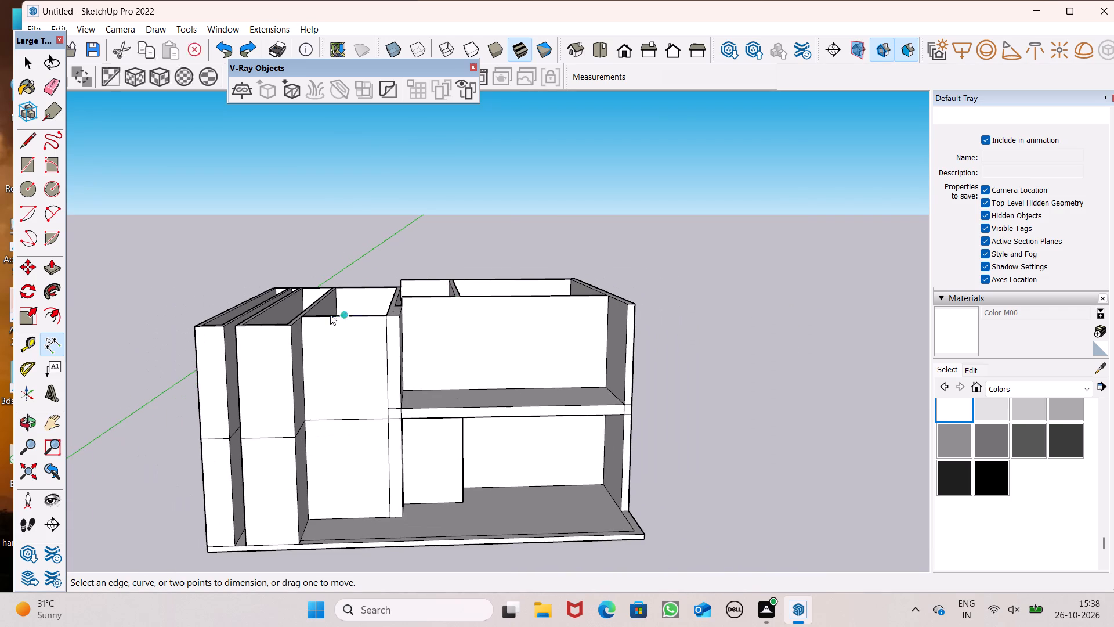
scroll(204, 315, up, 1)
click(54, 270)
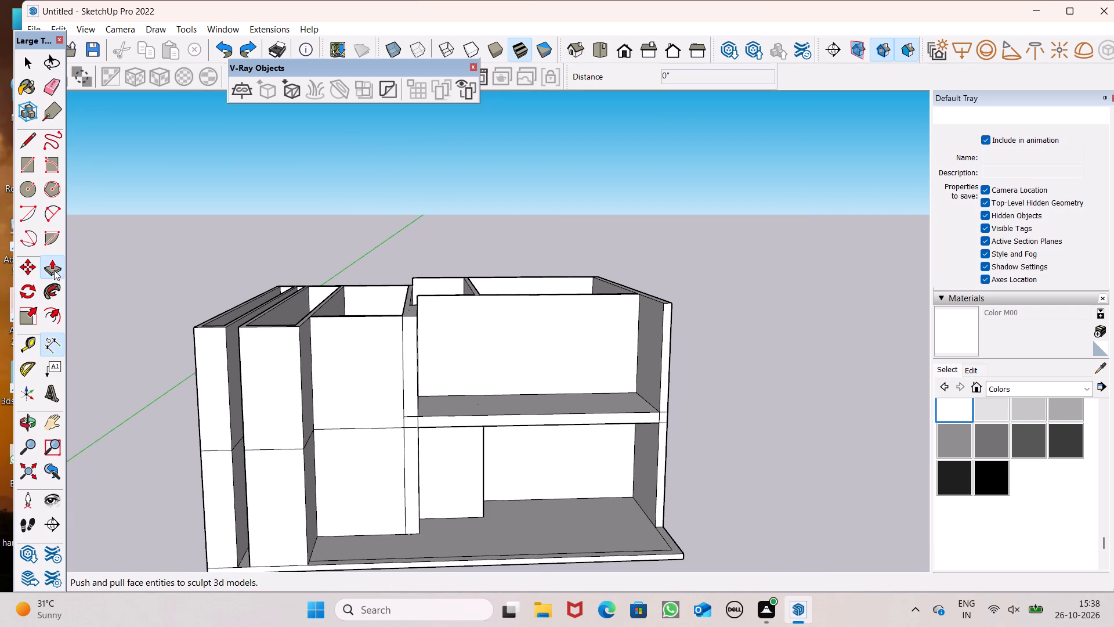
middle_drag(267, 308, 269, 348)
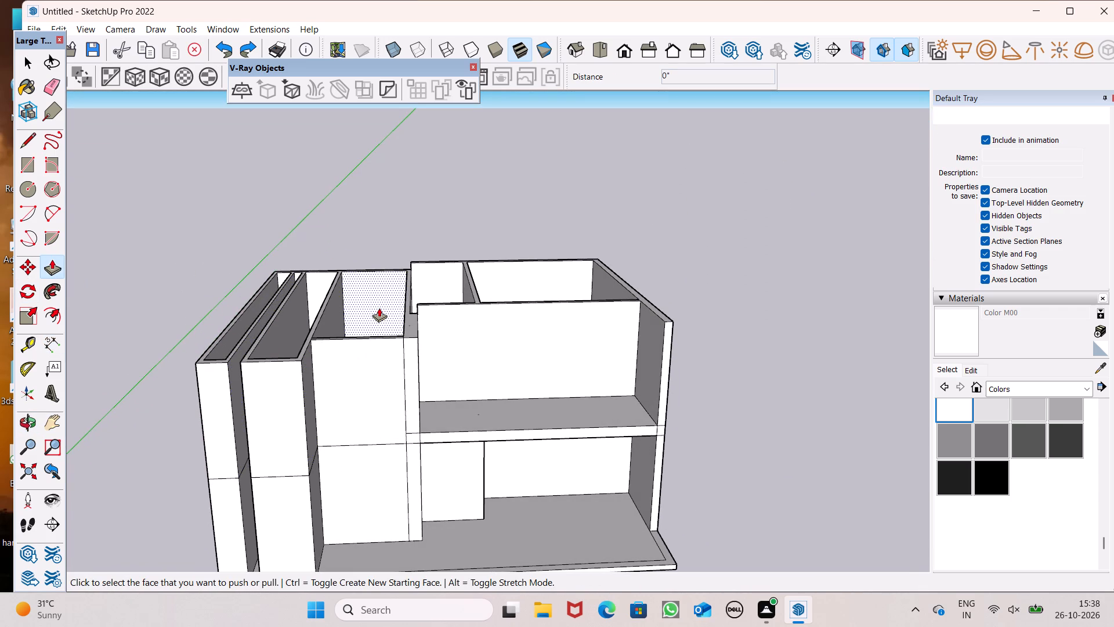
scroll(380, 307, up, 5)
scroll(437, 330, down, 2)
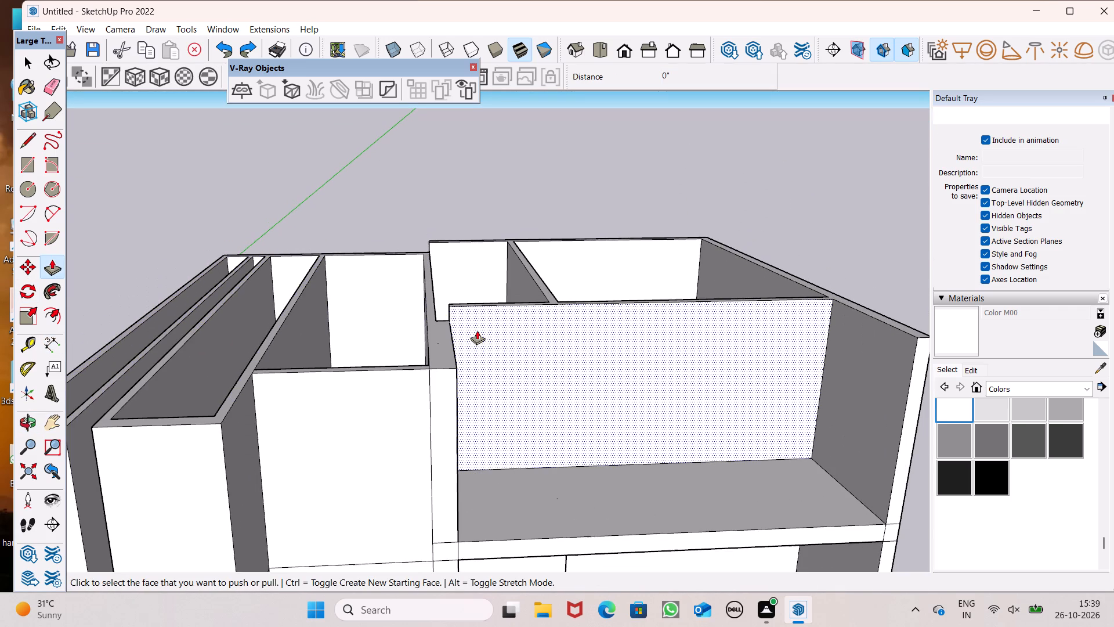
middle_drag(470, 332, 447, 373)
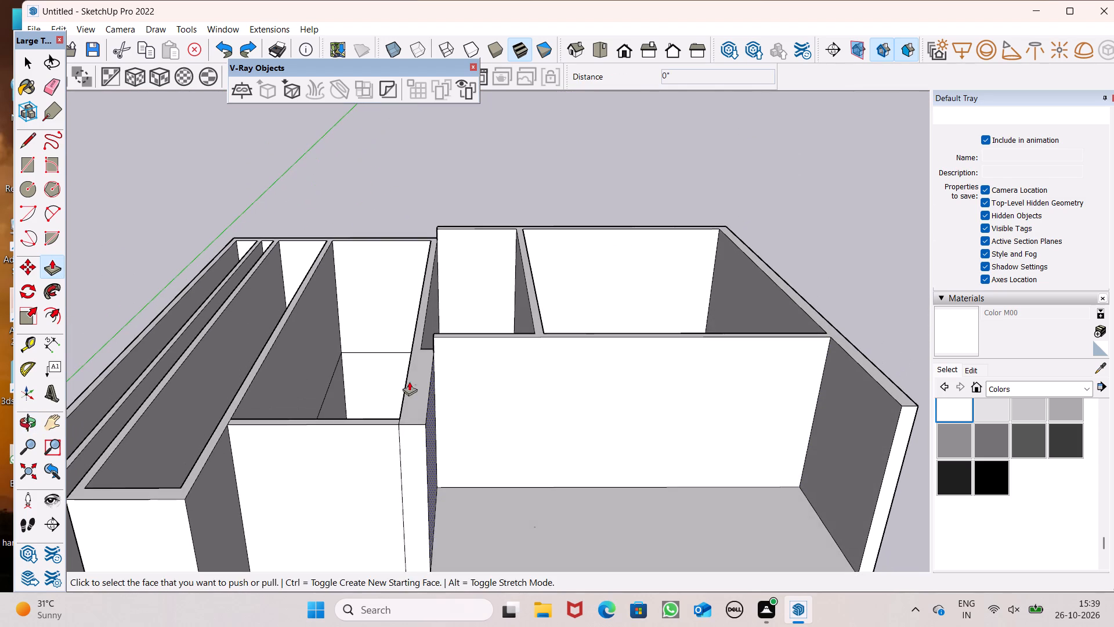
drag(414, 388, 443, 340)
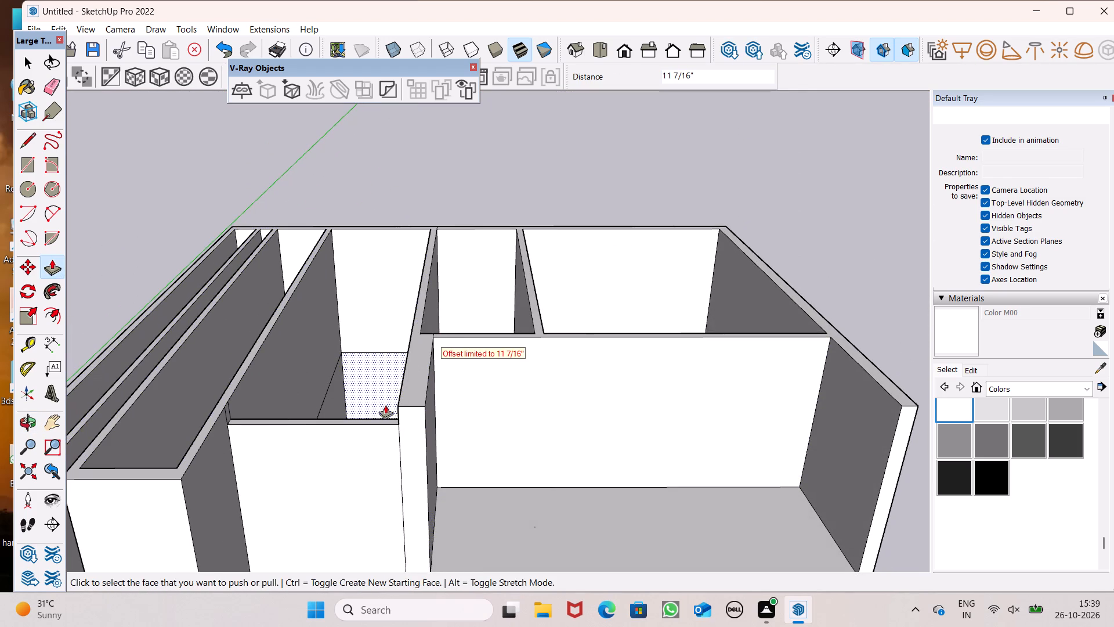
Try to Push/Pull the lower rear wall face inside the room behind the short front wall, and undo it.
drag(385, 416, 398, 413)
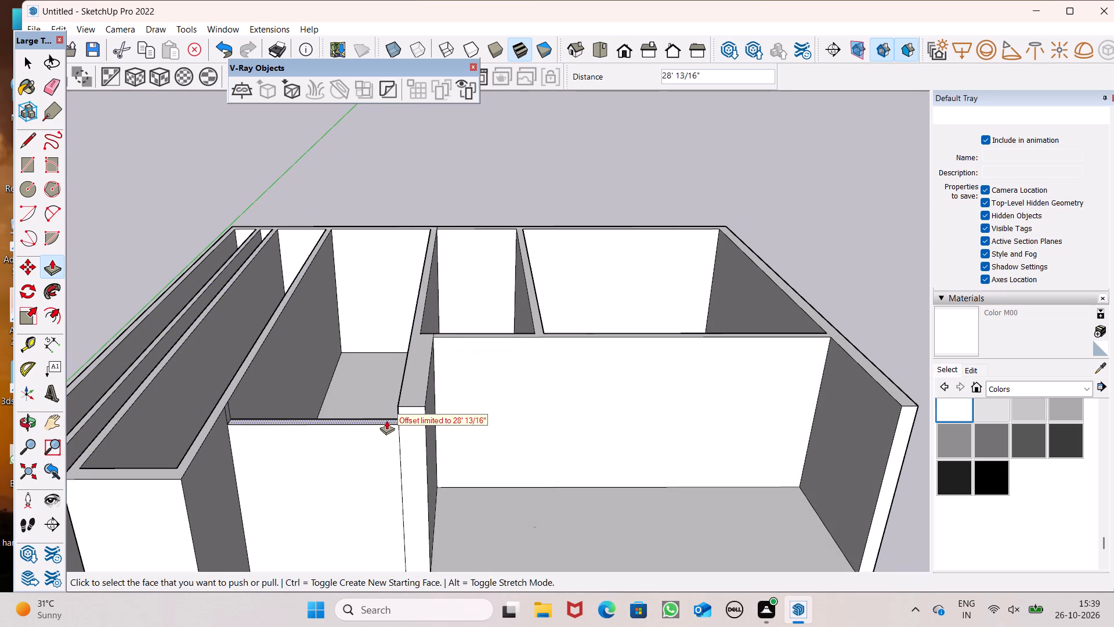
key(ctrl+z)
Push/Pull the top of the room's short front wall up 11 7/16", level with the adjoining partition.
ctrl+middle_drag(387, 420, 422, 444)
ctrl+scroll(387, 420, up, 1)
scroll(435, 460, up, 4)
drag(457, 467, 486, 450)
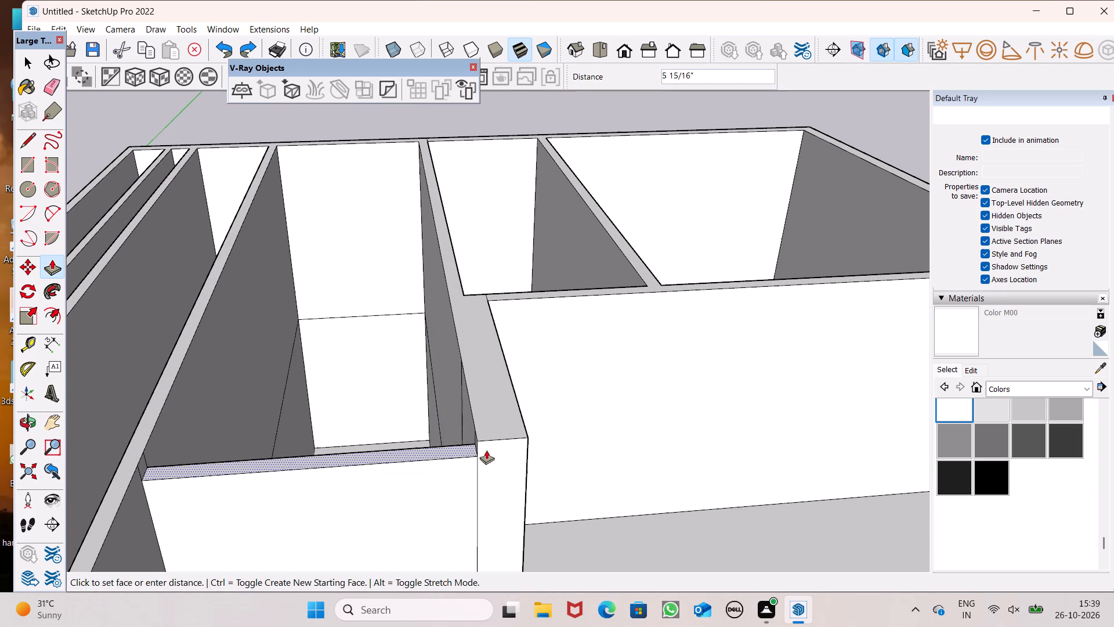
drag(486, 450, 494, 441)
Draw a 9" line across the rear wall's top from the inner corner of the partition beside the narrow bays.
scroll(392, 251, down, 7)
middle_drag(453, 312, 426, 416)
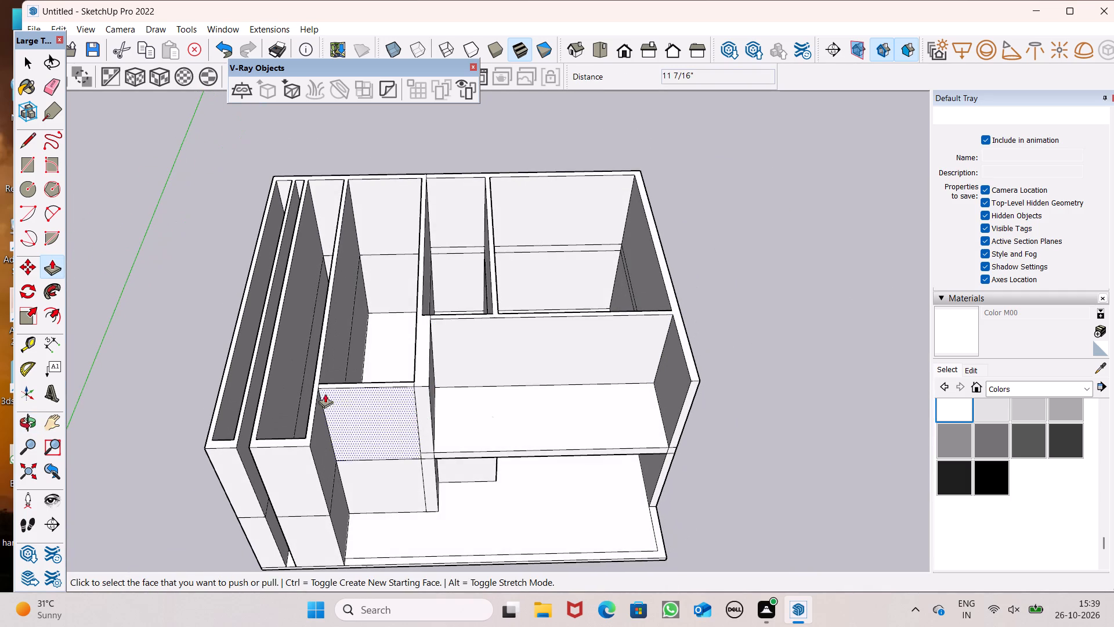
scroll(325, 309, up, 2)
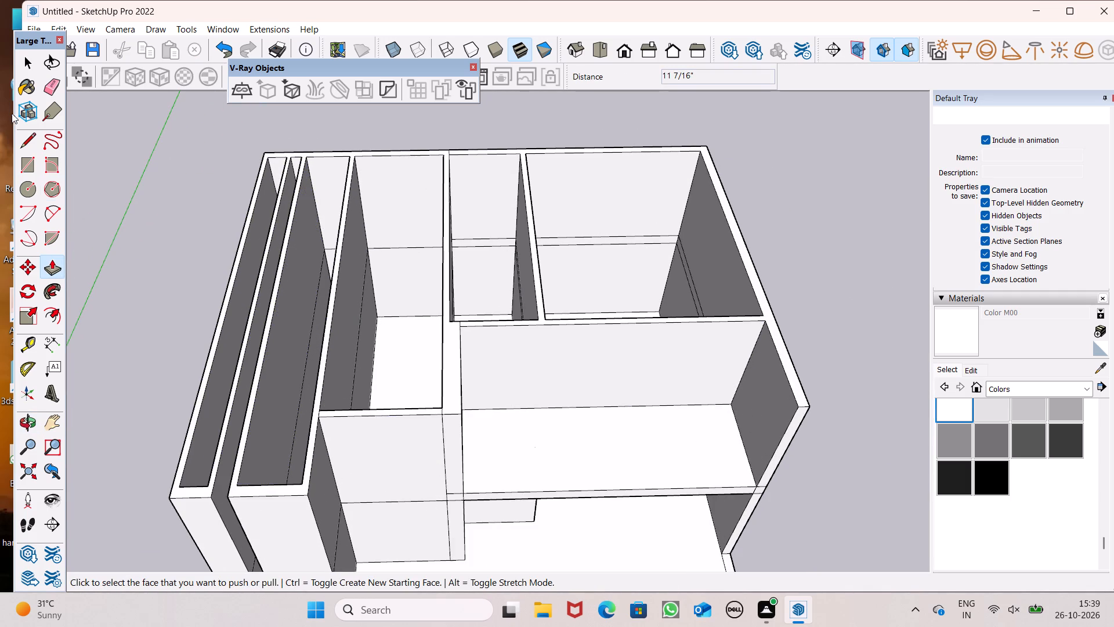
click(30, 142)
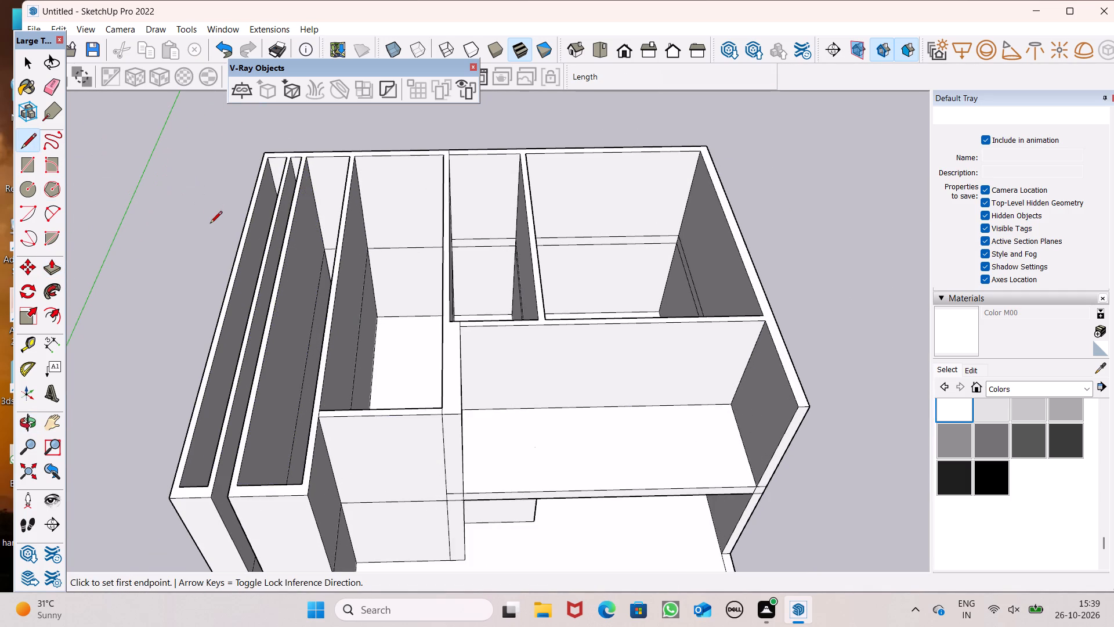
scroll(228, 268, down, 2)
scroll(247, 211, up, 2)
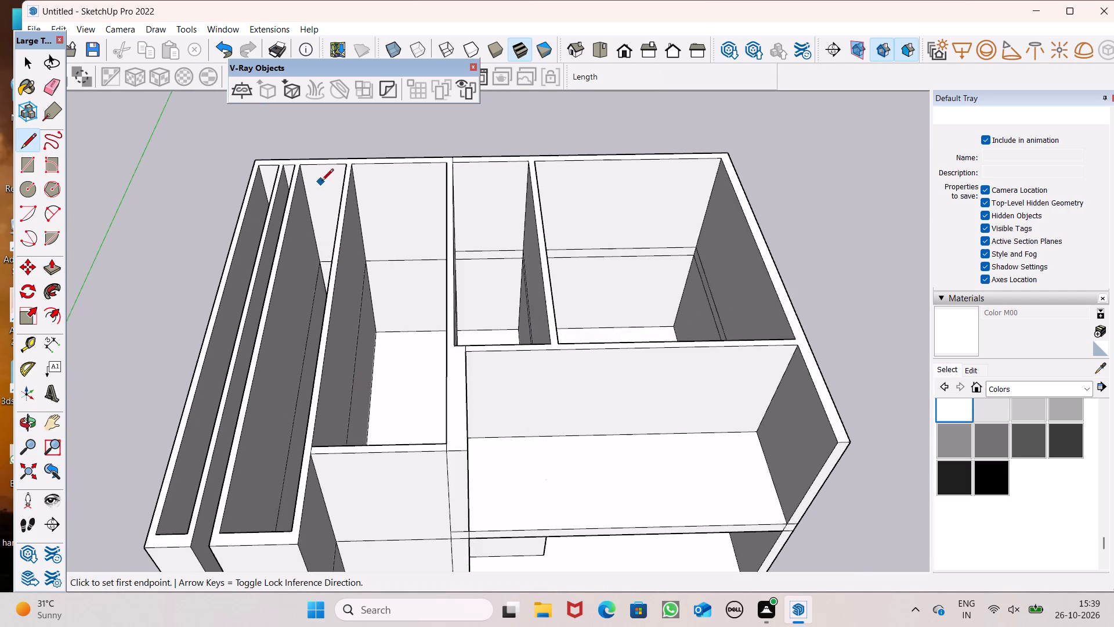
scroll(338, 174, up, 7)
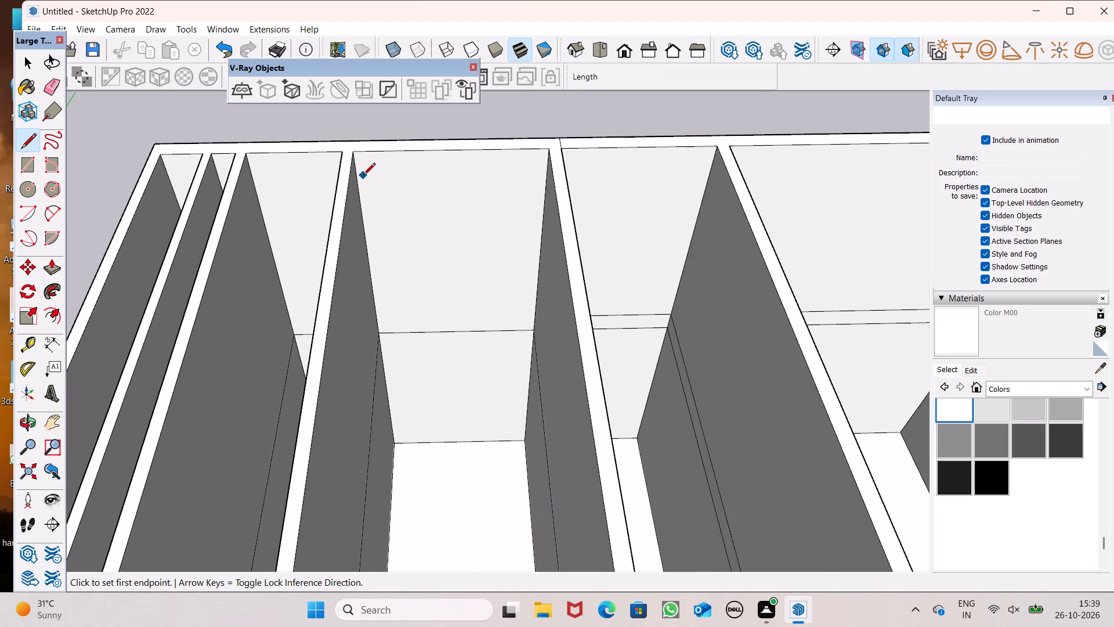
scroll(353, 150, up, 4)
click(353, 149)
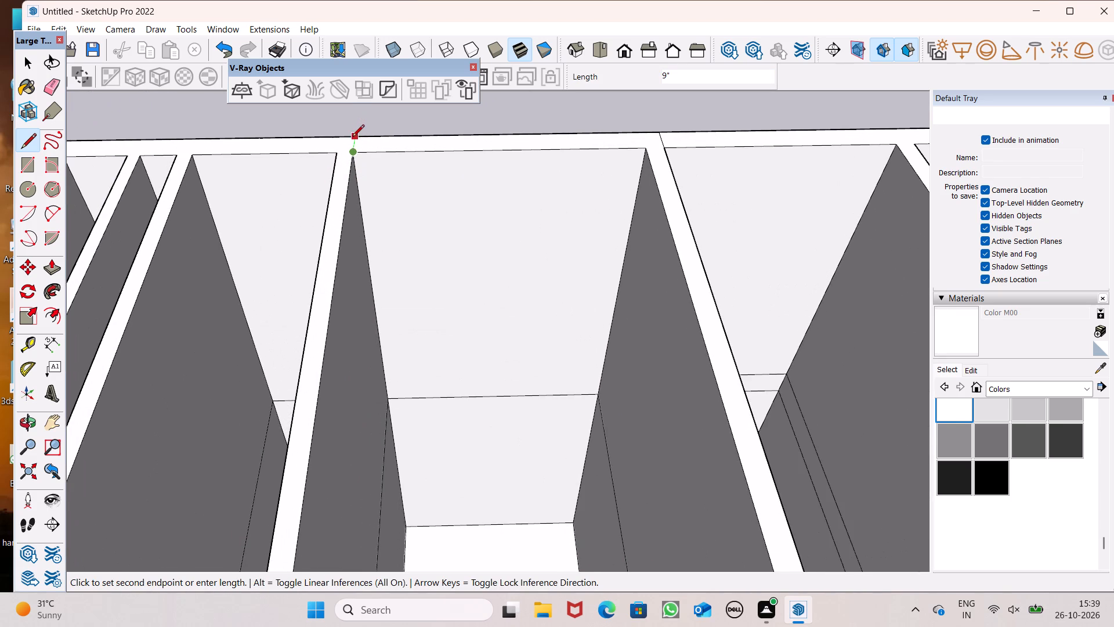
click(352, 138)
Push/Pull the separated top face of the walls around the narrow bays up by 5'.
scroll(441, 129, down, 13)
scroll(469, 236, down, 3)
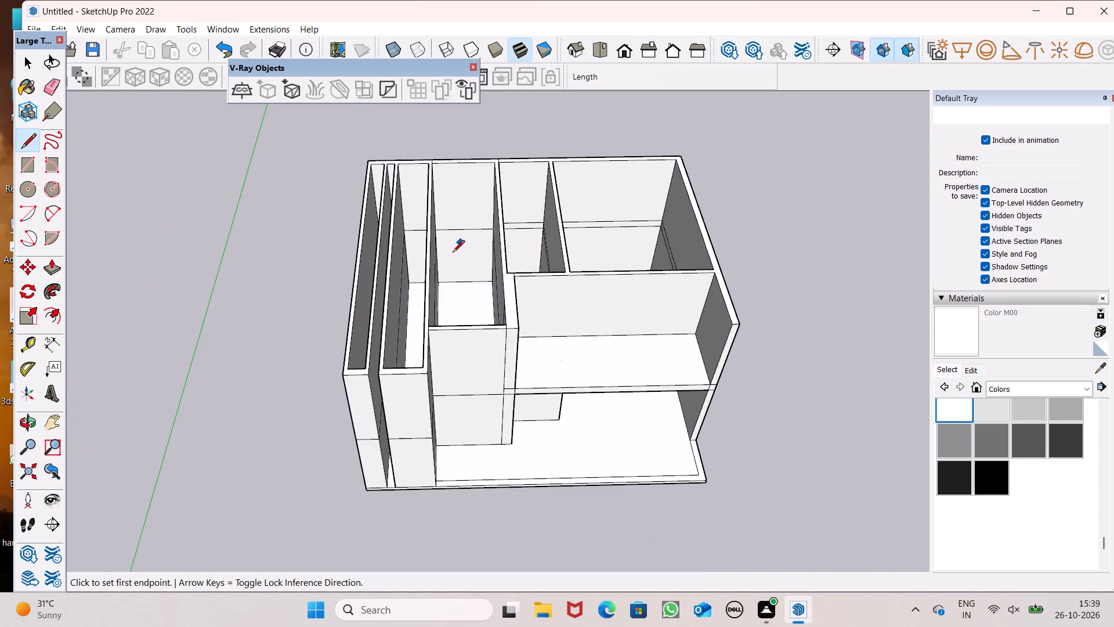
click(51, 276)
scroll(255, 329, up, 1)
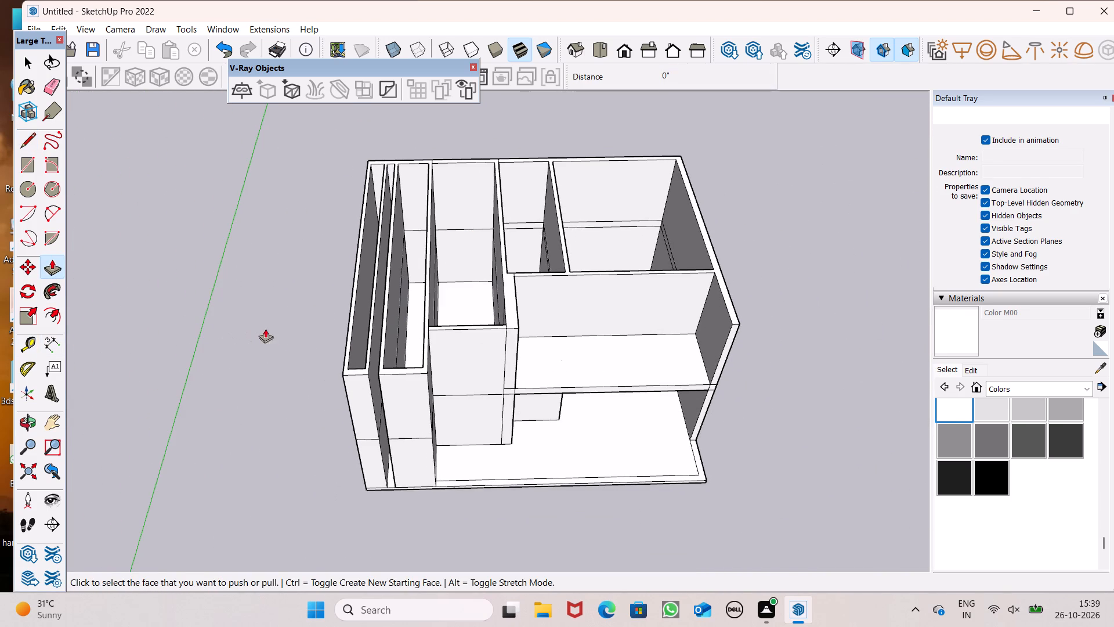
scroll(265, 329, up, 2)
scroll(378, 352, down, 1)
scroll(432, 364, up, 3)
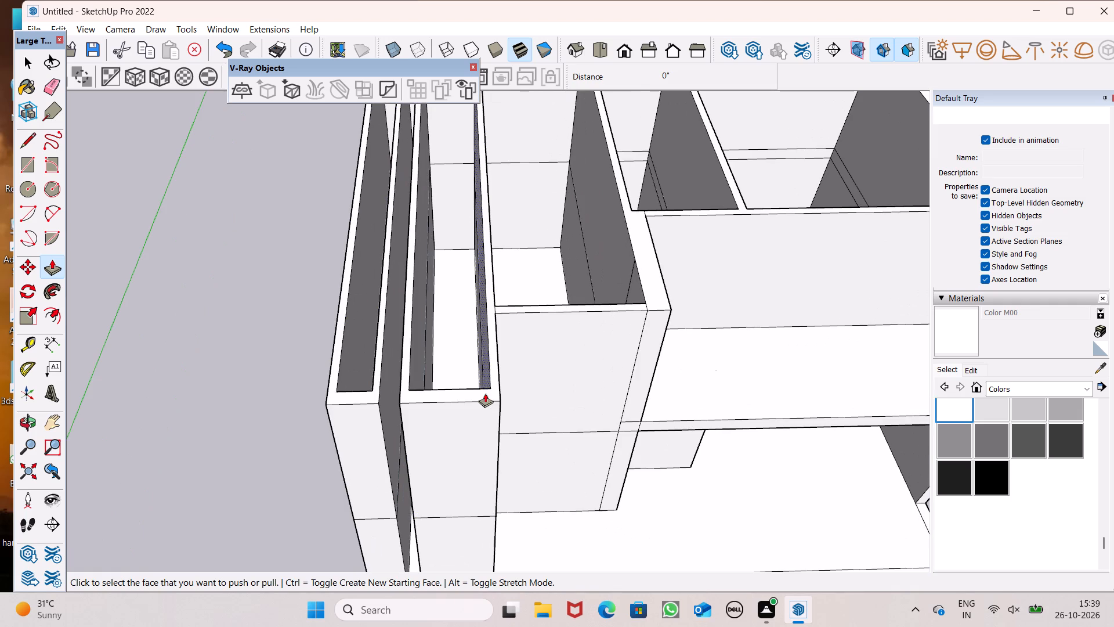
ctrl+drag(485, 393, 440, 323)
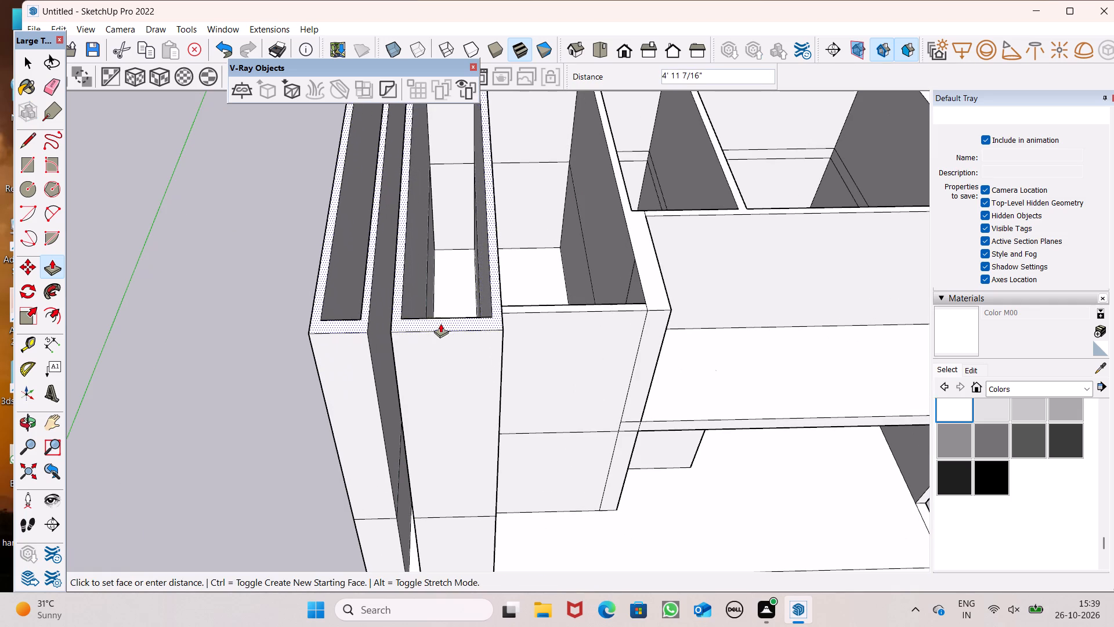
ctrl+drag(440, 323, 426, 280)
text(5')
key(Return)
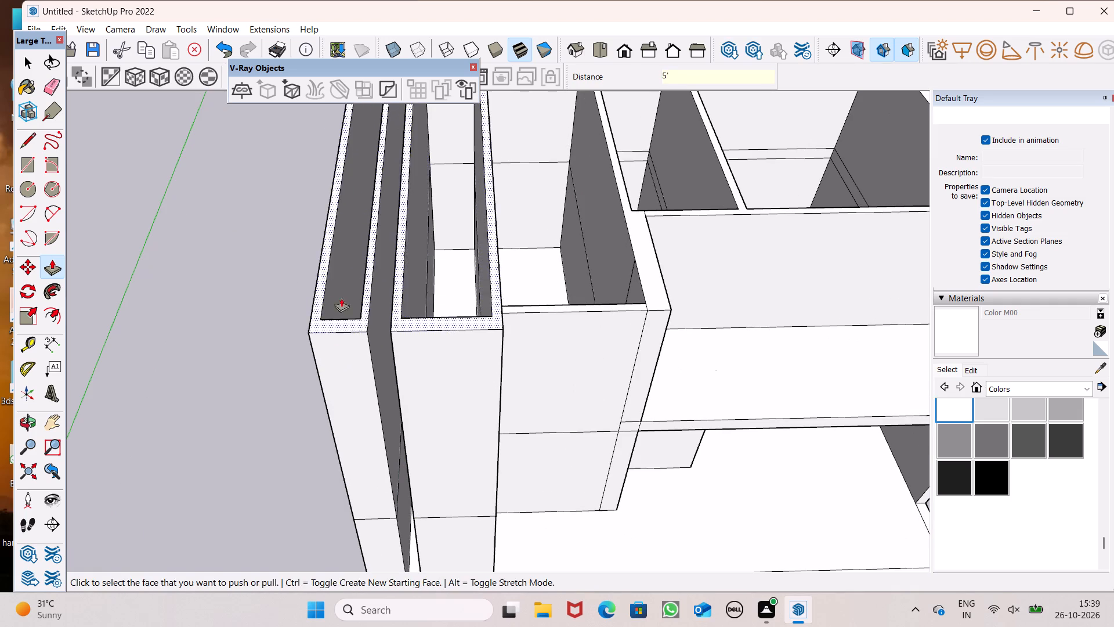
Examine the raised bay walls against the rest of the building from the front and from above.
scroll(323, 296, down, 4)
middle_drag(350, 310, 273, 116)
scroll(278, 123, up, 1)
scroll(399, 211, down, 2)
middle_drag(551, 244, 590, 185)
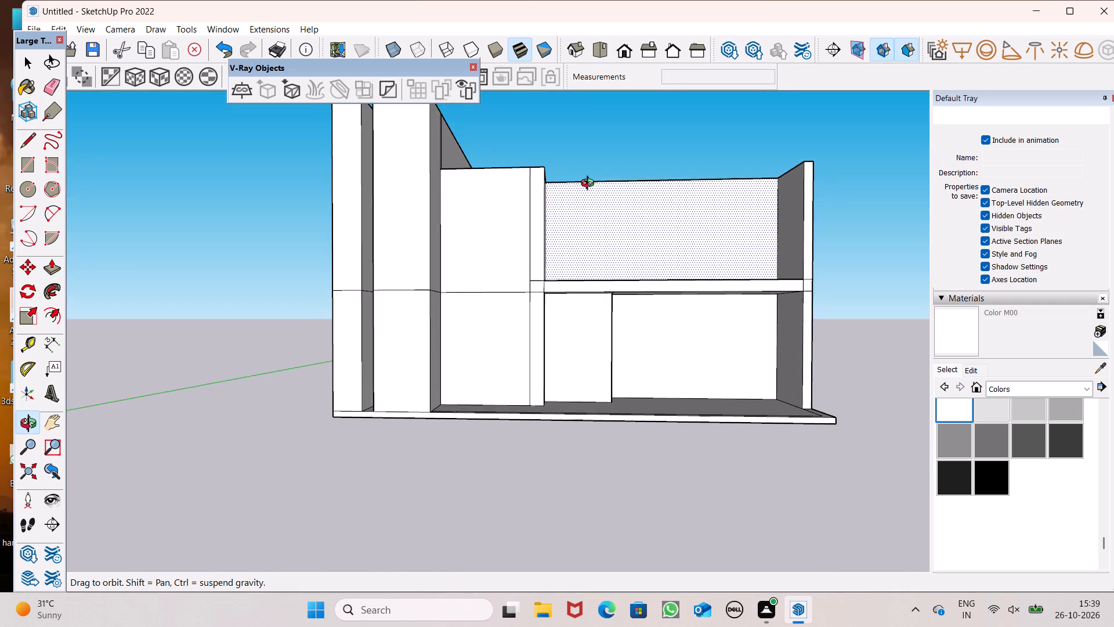
middle_drag(590, 185, 599, 235)
scroll(450, 251, up, 1)
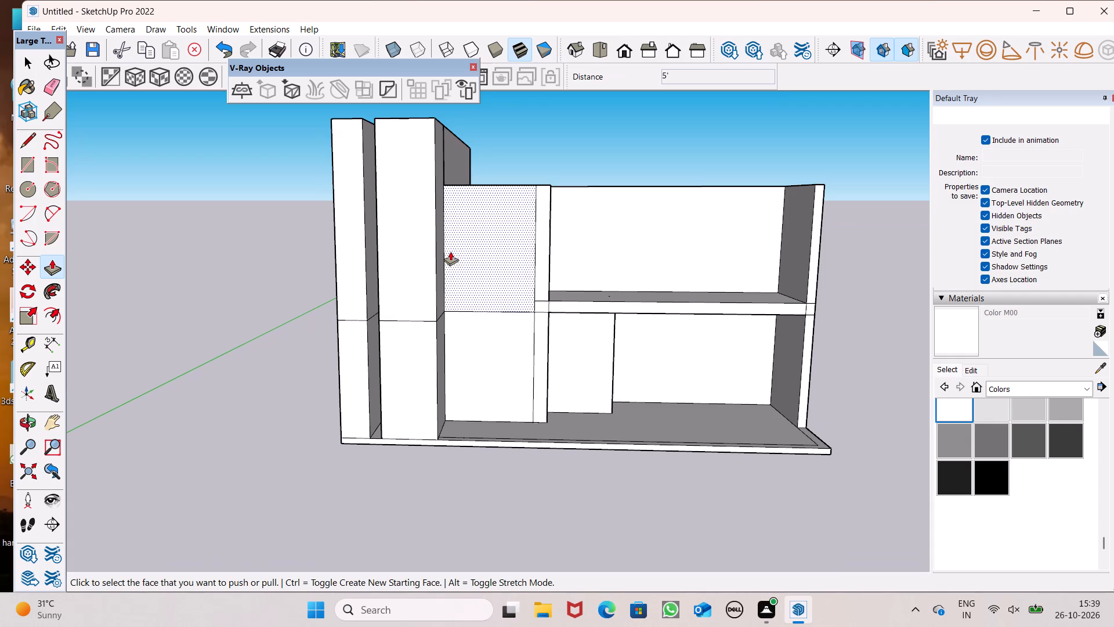
scroll(410, 244, down, 4)
middle_drag(410, 252, 432, 349)
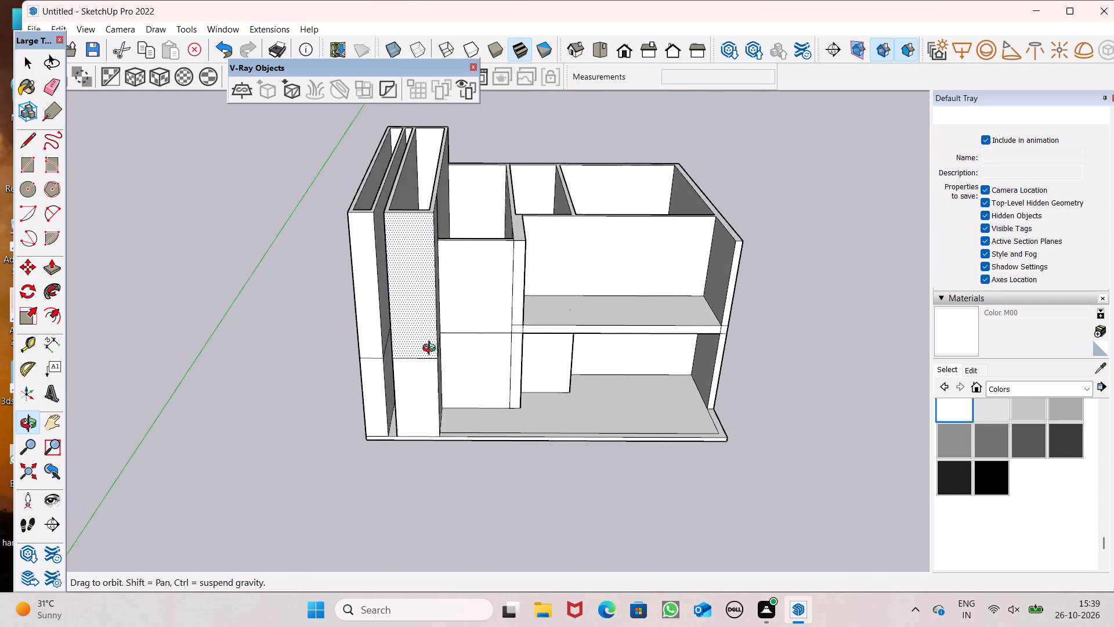
middle_drag(432, 349, 393, 192)
scroll(393, 192, up, 1)
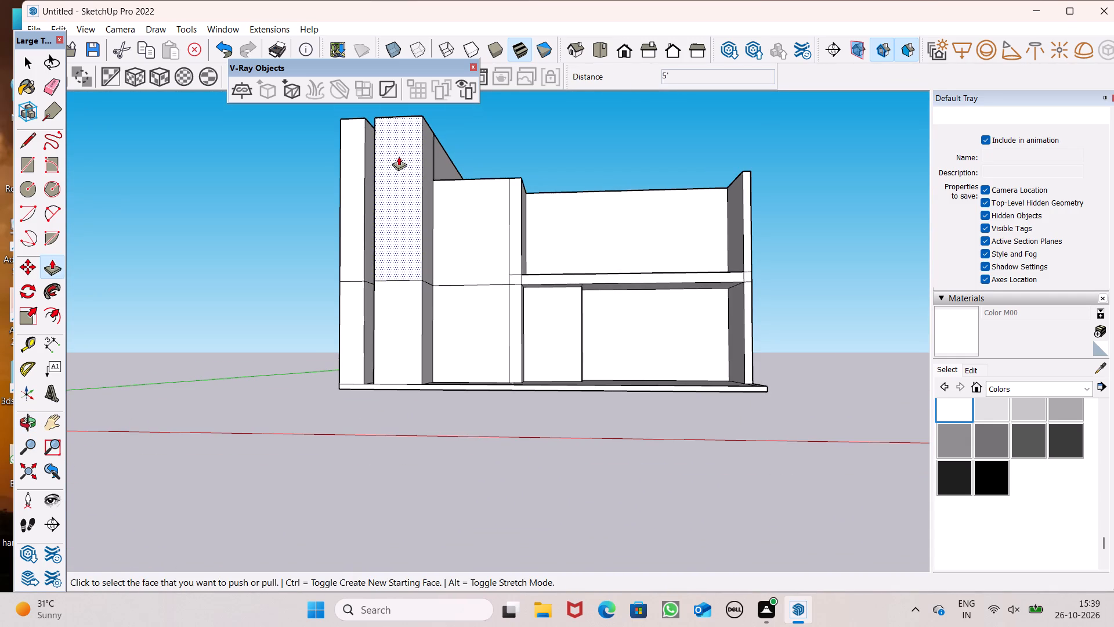
Push/Pull the front end of the upper floor's outer side wall back from the slab edge beside the open terrace.
middle_drag(508, 254, 529, 472)
scroll(759, 327, up, 1)
middle_drag(619, 379, 692, 398)
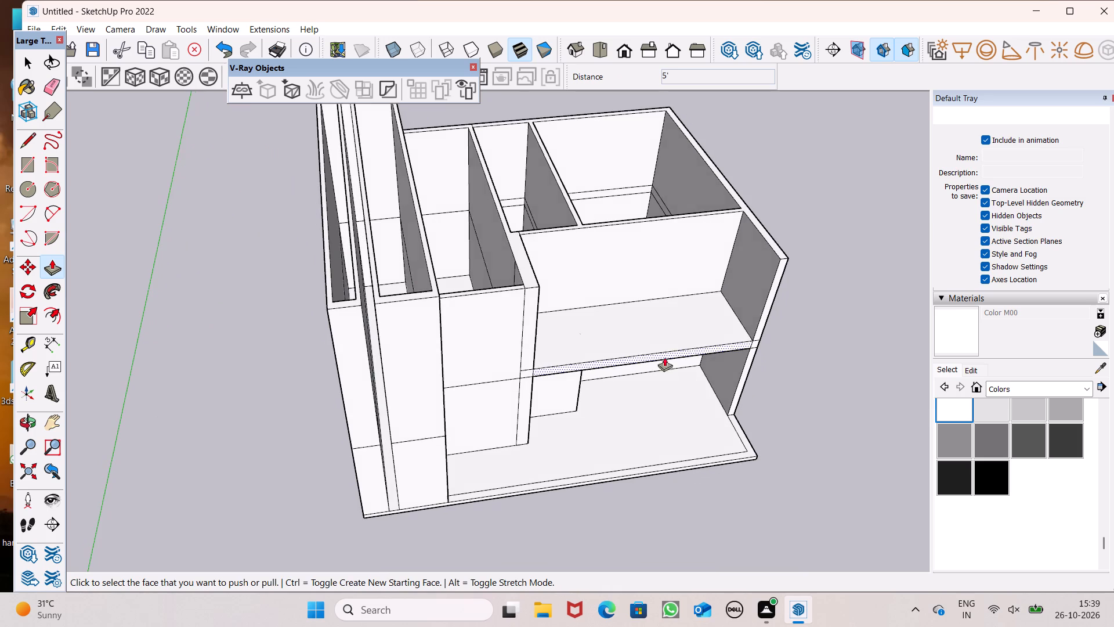
scroll(737, 307, up, 6)
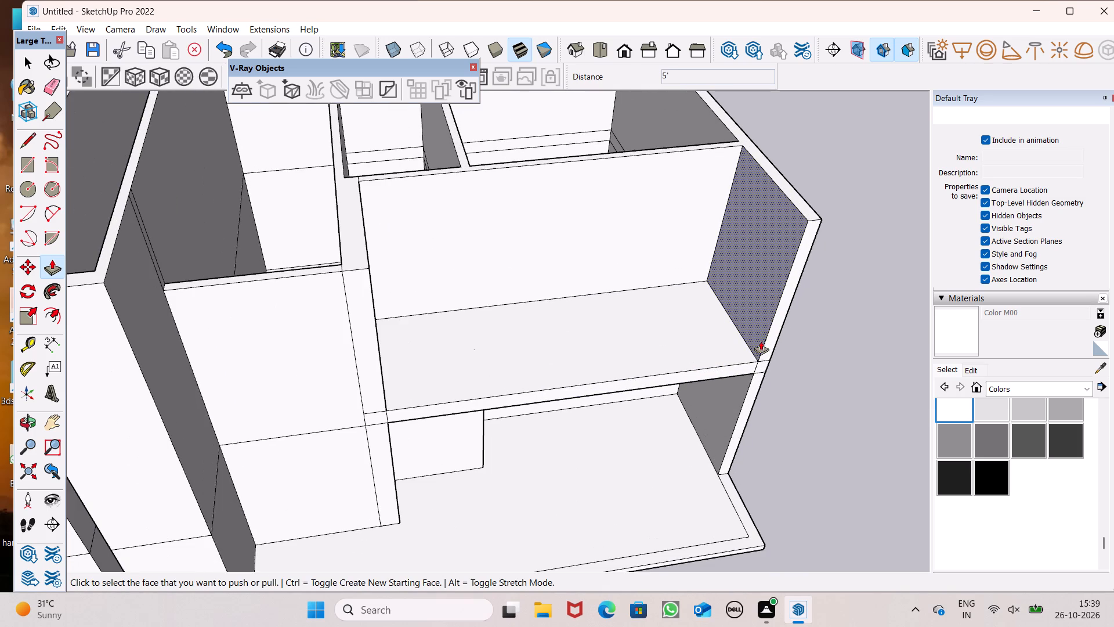
drag(768, 358, 761, 331)
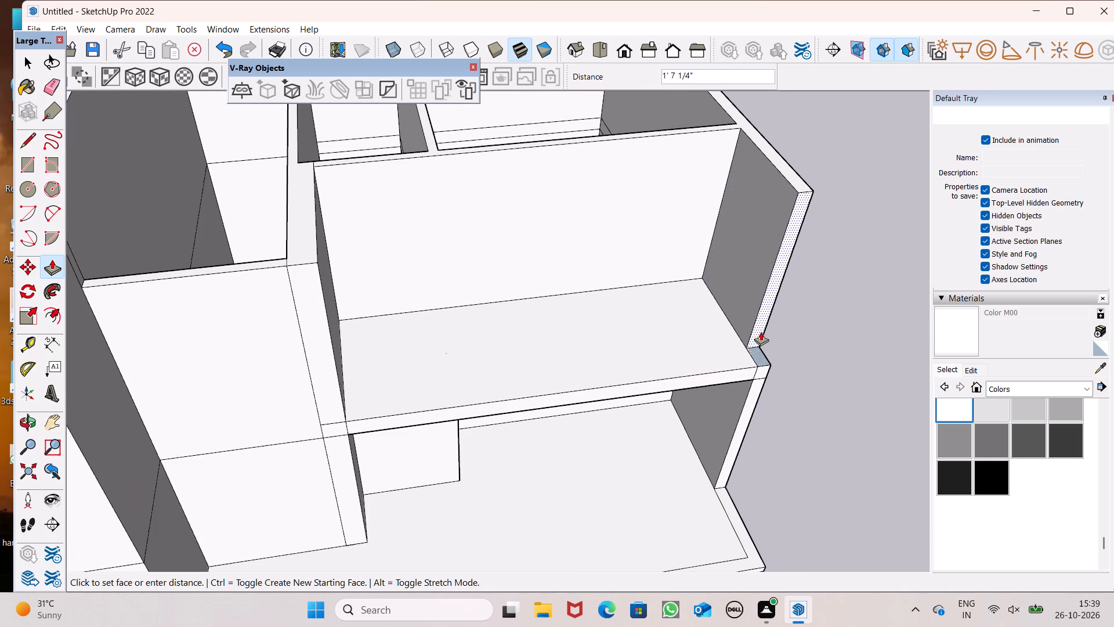
drag(761, 331, 758, 325)
Push/Pull the inner face of that outer side wall about 5' 1" inward over the terrace to form a solid block.
drag(736, 280, 692, 292)
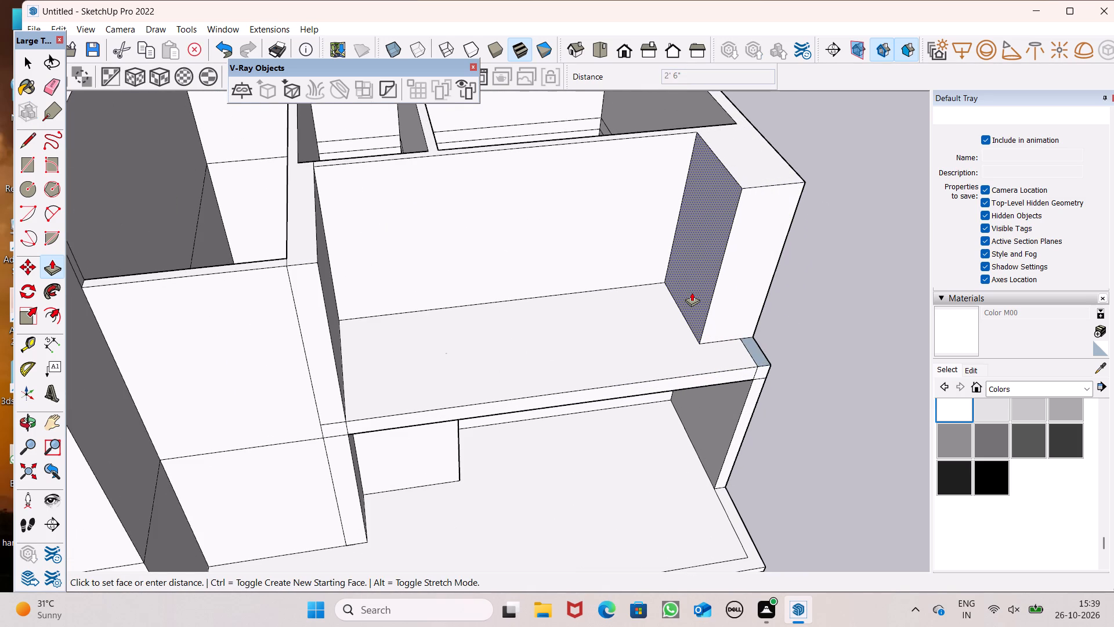
drag(692, 292, 659, 300)
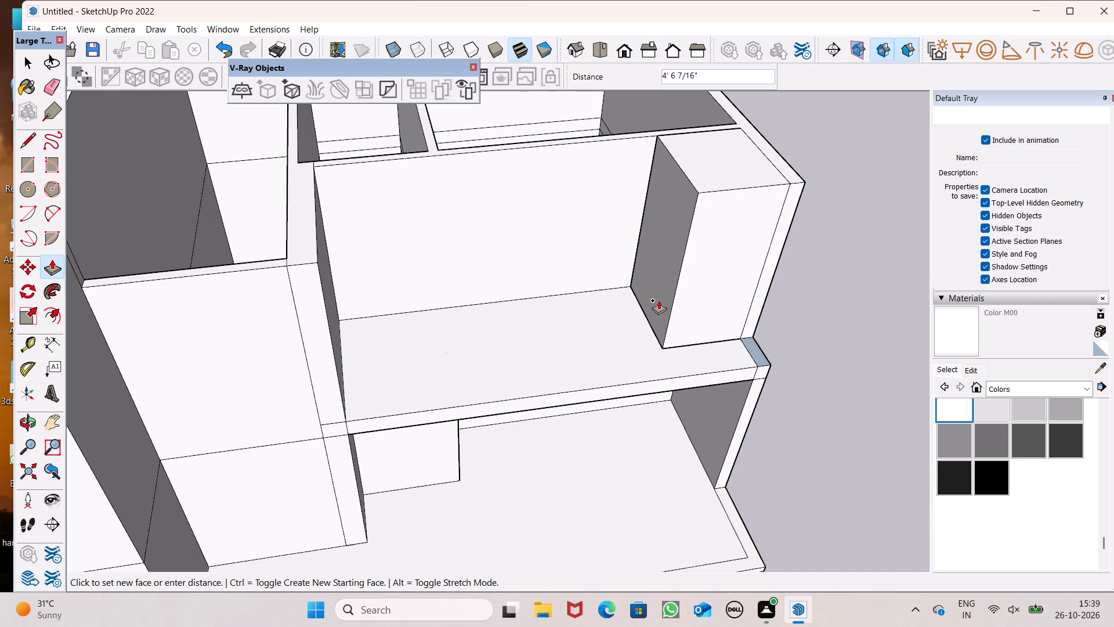
drag(659, 300, 649, 304)
Examine the new terrace block and the whole building from the front and from above.
middle_drag(703, 324, 622, 273)
scroll(733, 332, up, 3)
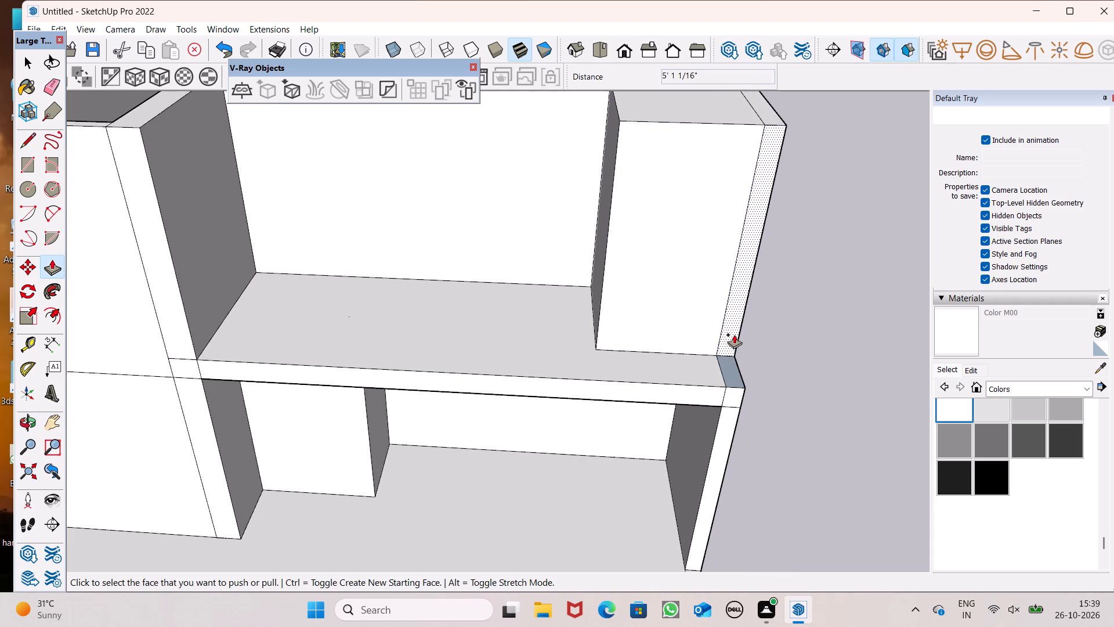
scroll(693, 320, down, 4)
scroll(599, 312, down, 4)
middle_drag(657, 342, 667, 258)
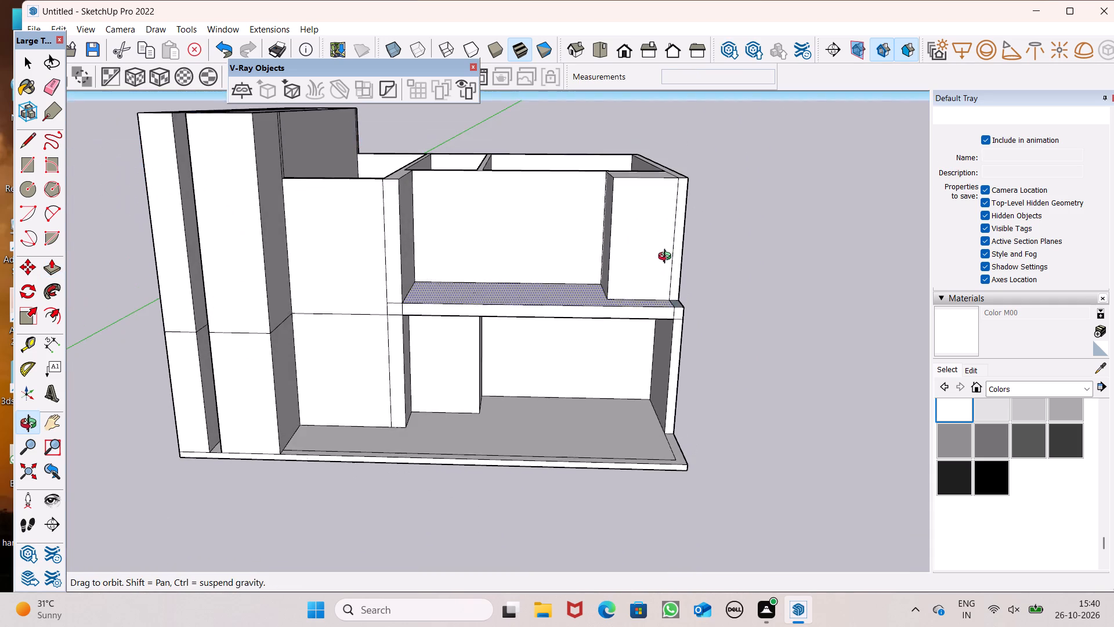
middle_drag(667, 258, 667, 258)
key(space)
scroll(696, 244, down, 3)
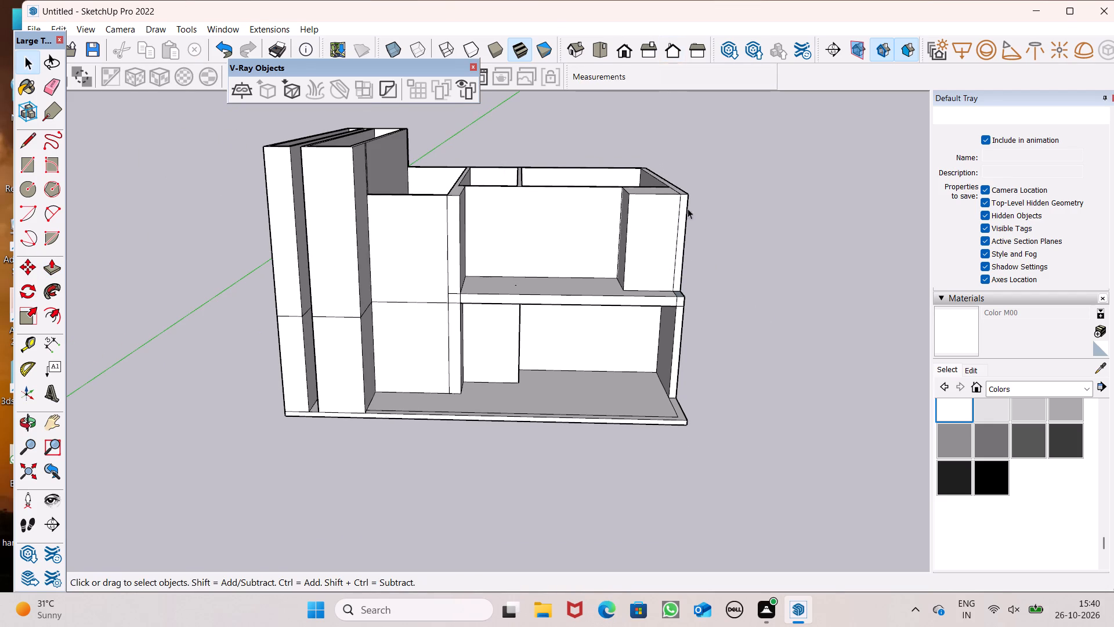
scroll(637, 272, down, 4)
middle_drag(633, 289, 683, 484)
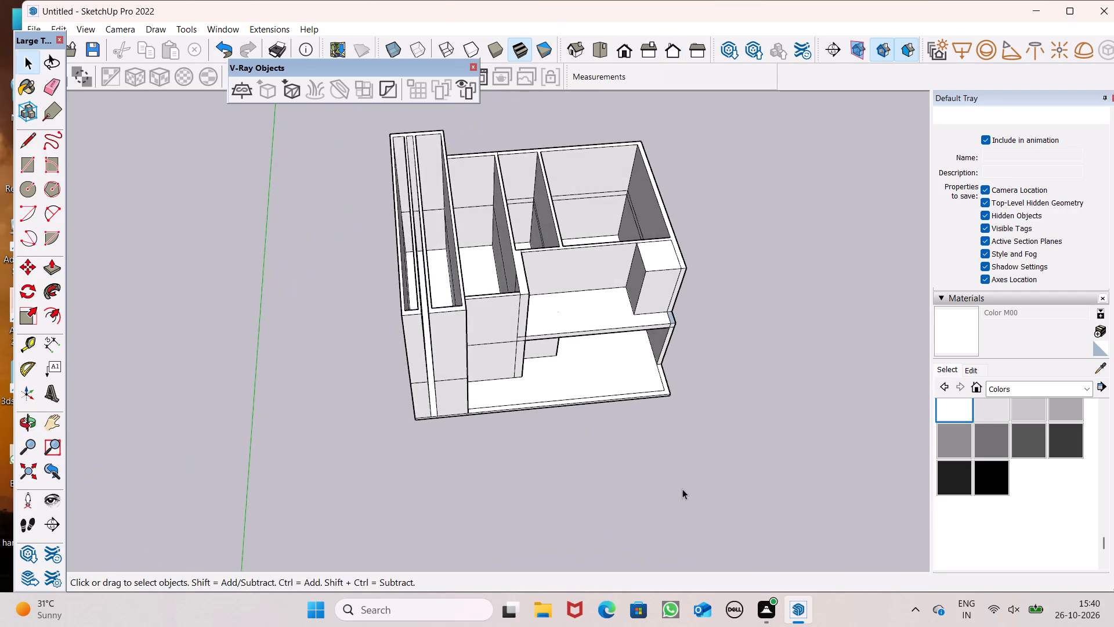
middle_drag(677, 492, 648, 499)
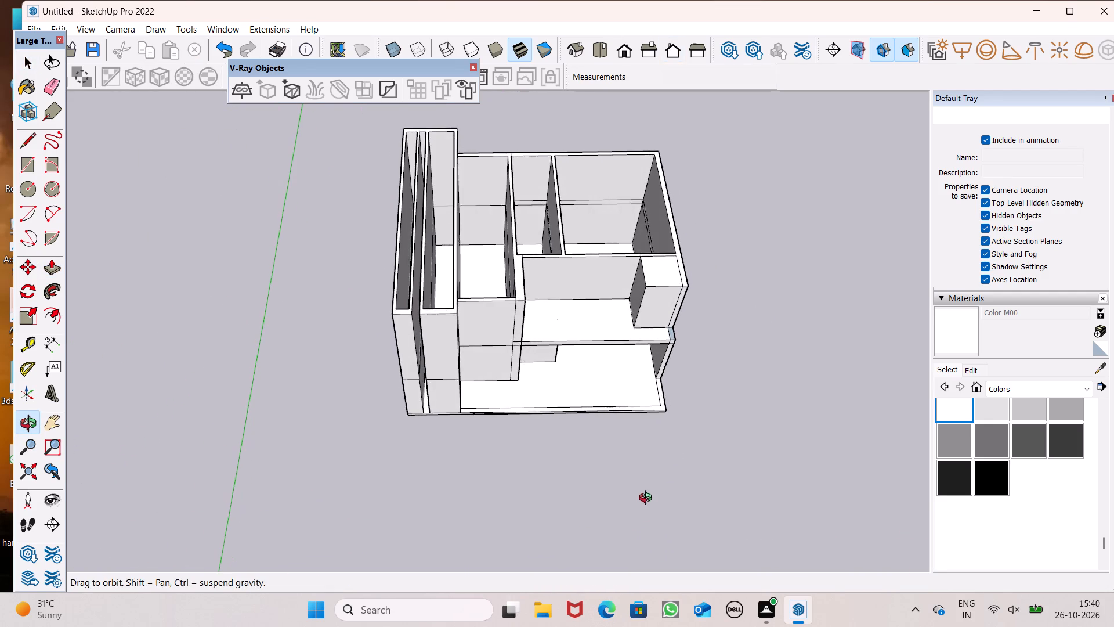
Examine the terrace block, upper-floor rooms and raised bays from above and from the front.
middle_drag(648, 499, 579, 449)
middle_drag(500, 382, 497, 426)
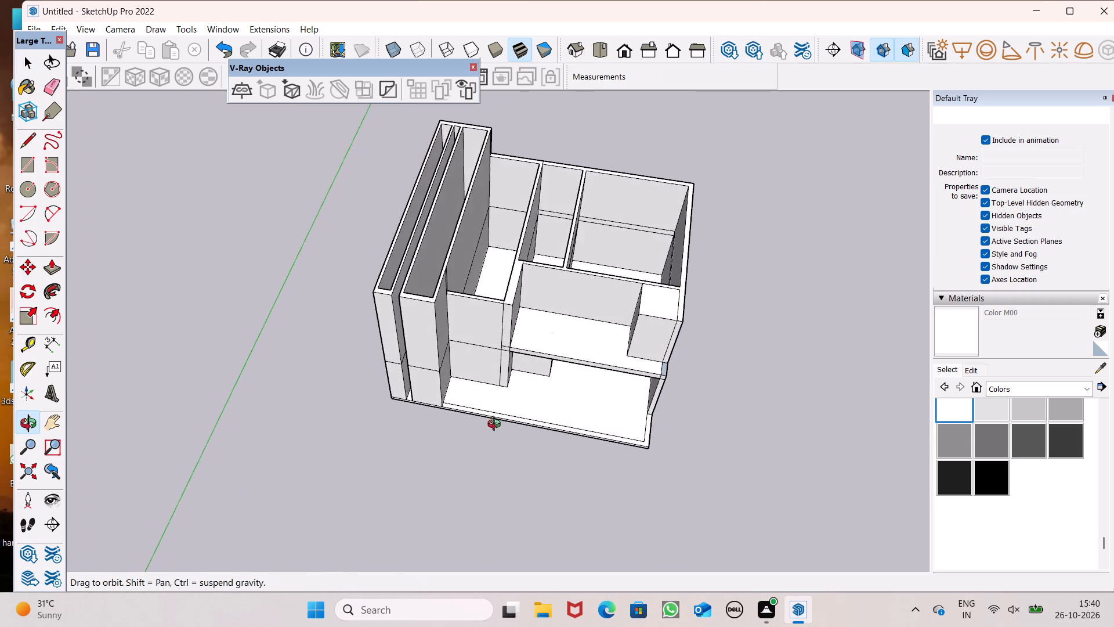
middle_drag(497, 426, 535, 422)
scroll(534, 410, up, 6)
scroll(550, 265, down, 2)
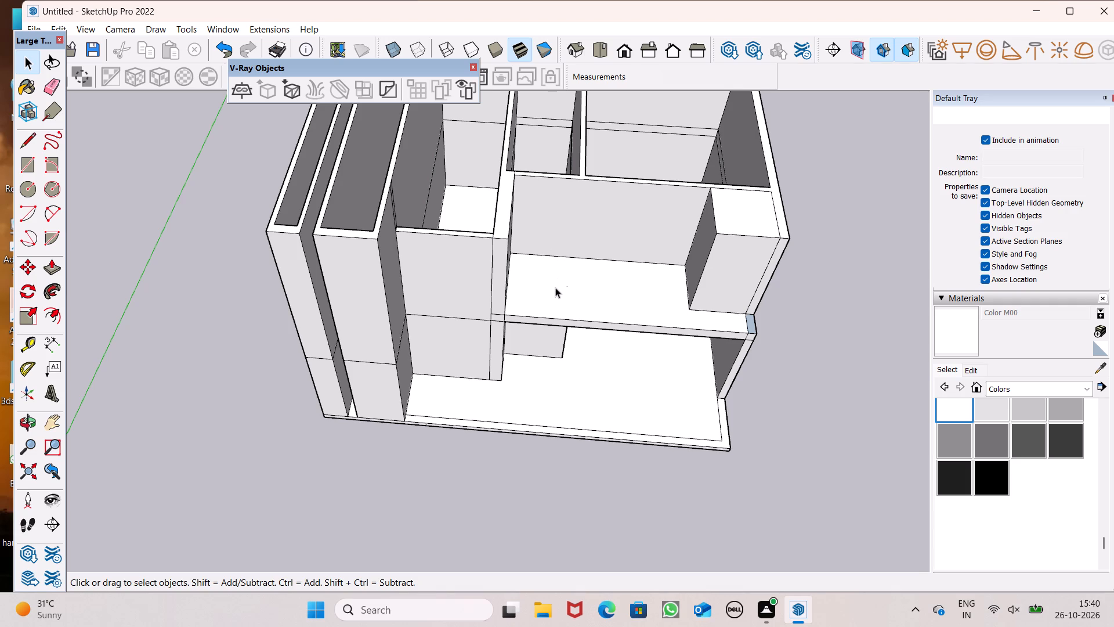
scroll(538, 274, down, 2)
middle_drag(599, 289, 603, 226)
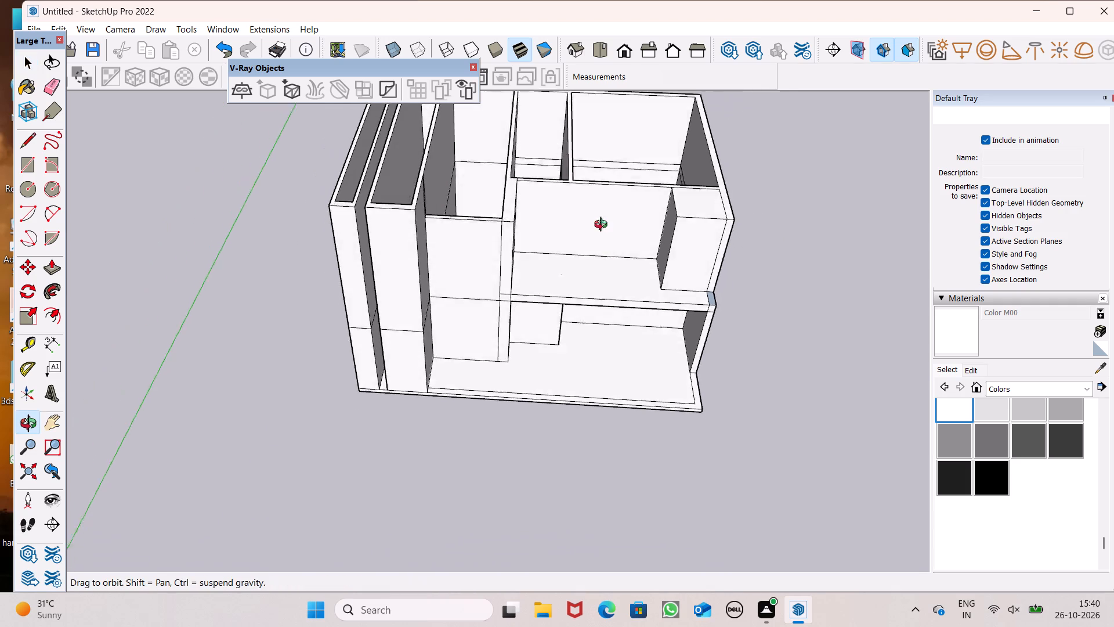
middle_drag(603, 226, 589, 188)
scroll(564, 183, up, 1)
scroll(551, 201, down, 3)
middle_drag(575, 204, 566, 304)
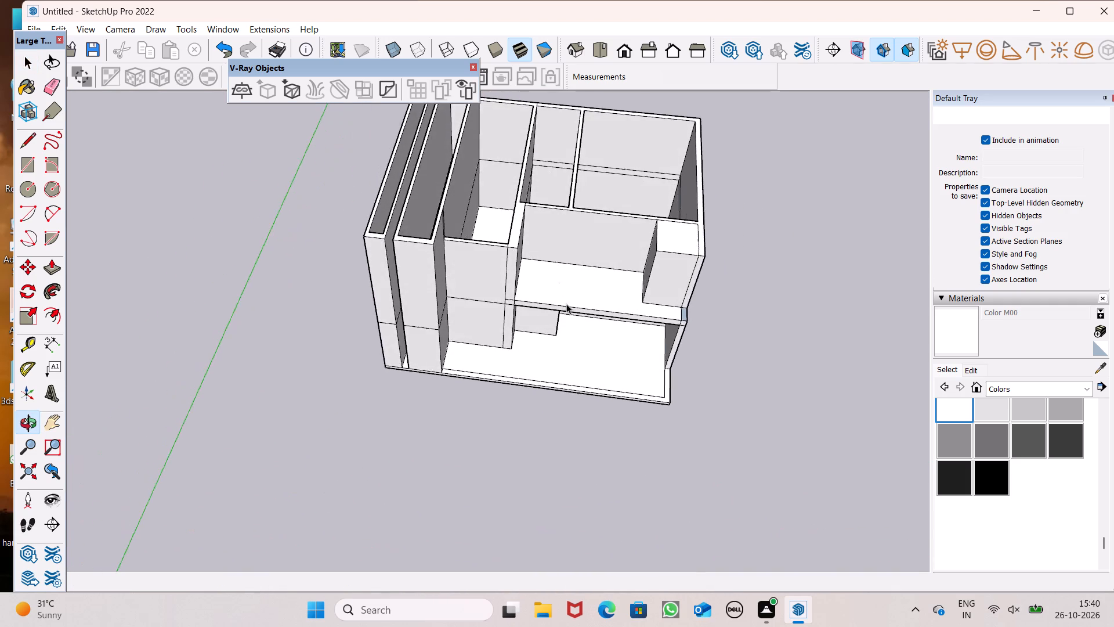
middle_drag(566, 304, 566, 302)
scroll(565, 309, up, 1)
scroll(551, 319, down, 5)
scroll(559, 196, up, 7)
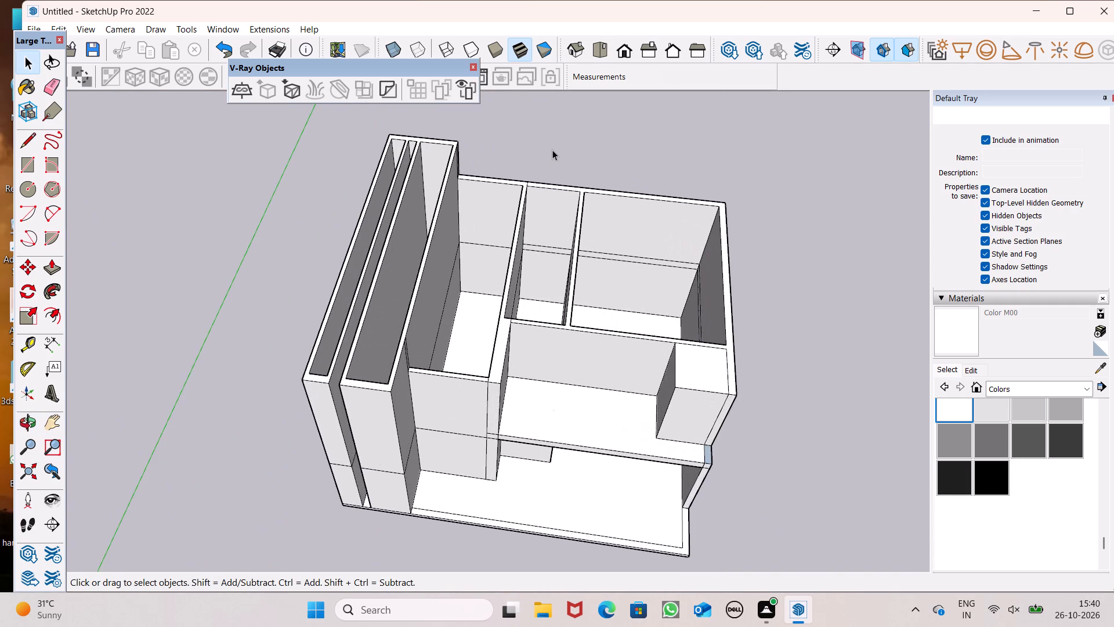
scroll(539, 185, up, 5)
scroll(532, 203, down, 5)
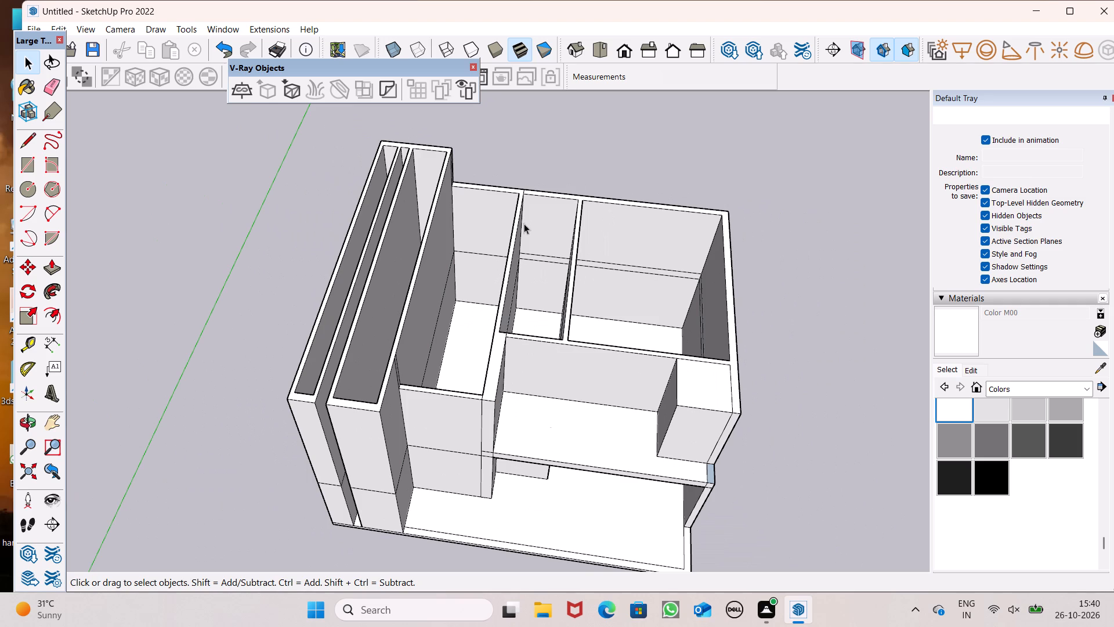
middle_drag(509, 280, 522, 174)
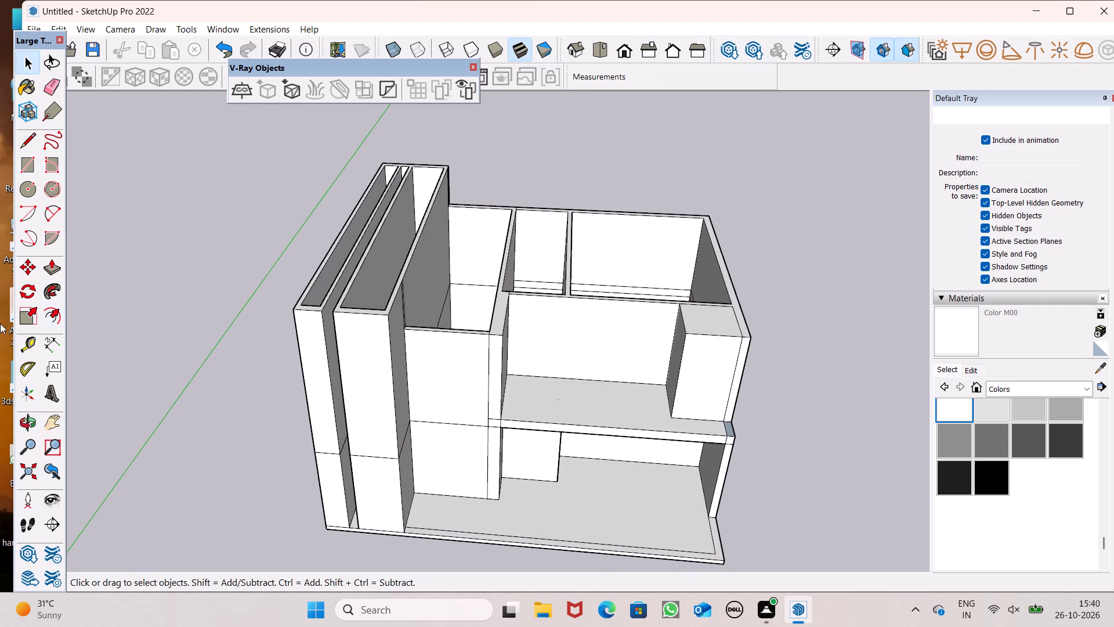
Examine the wall tops and junctions around the upper-floor rooms and terrace, close up and from a distance.
click(48, 262)
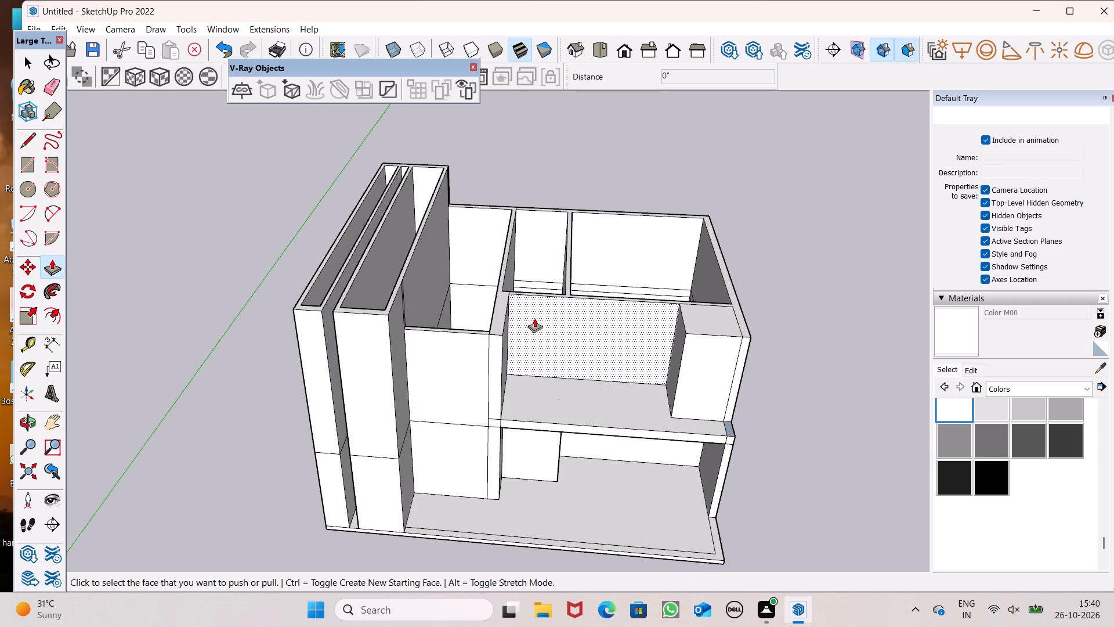
scroll(498, 314, up, 3)
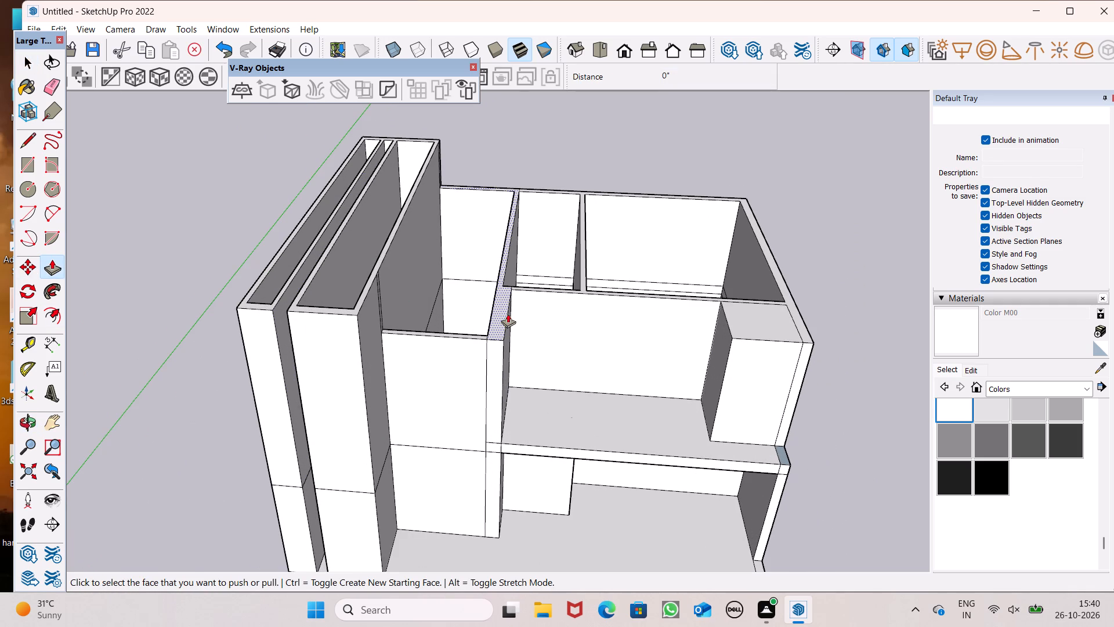
middle_drag(576, 305, 601, 354)
scroll(639, 301, up, 4)
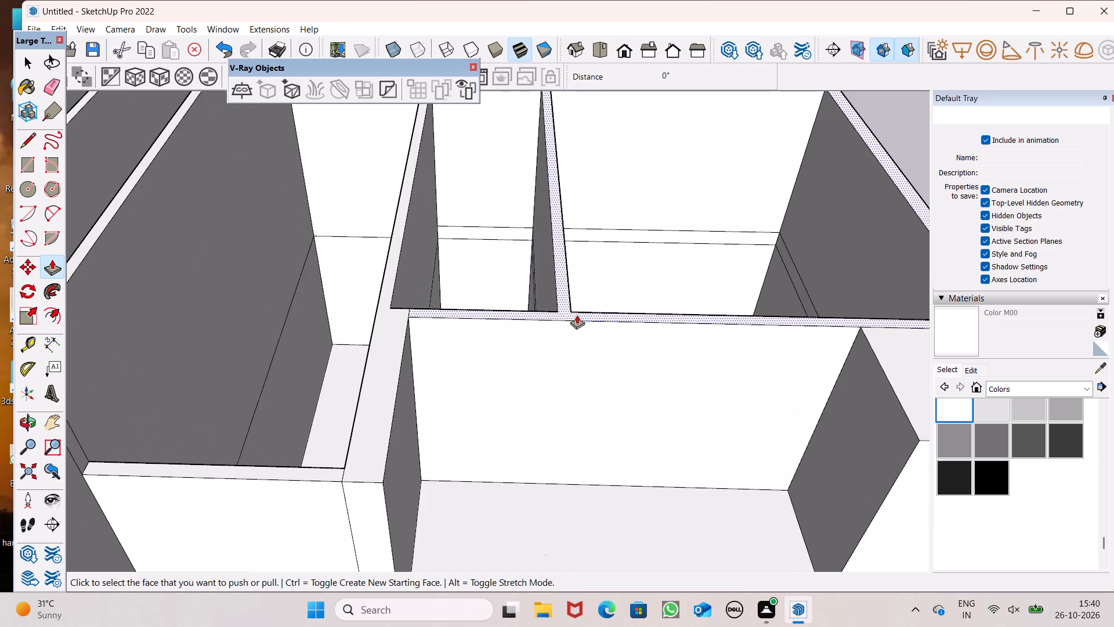
scroll(568, 316, down, 4)
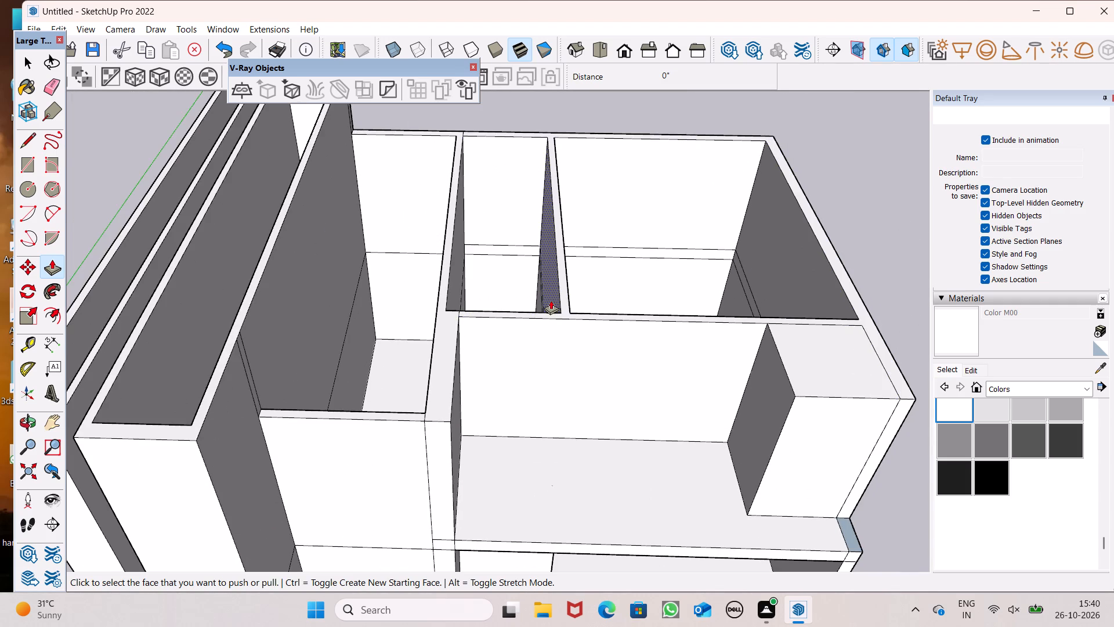
scroll(475, 291, down, 1)
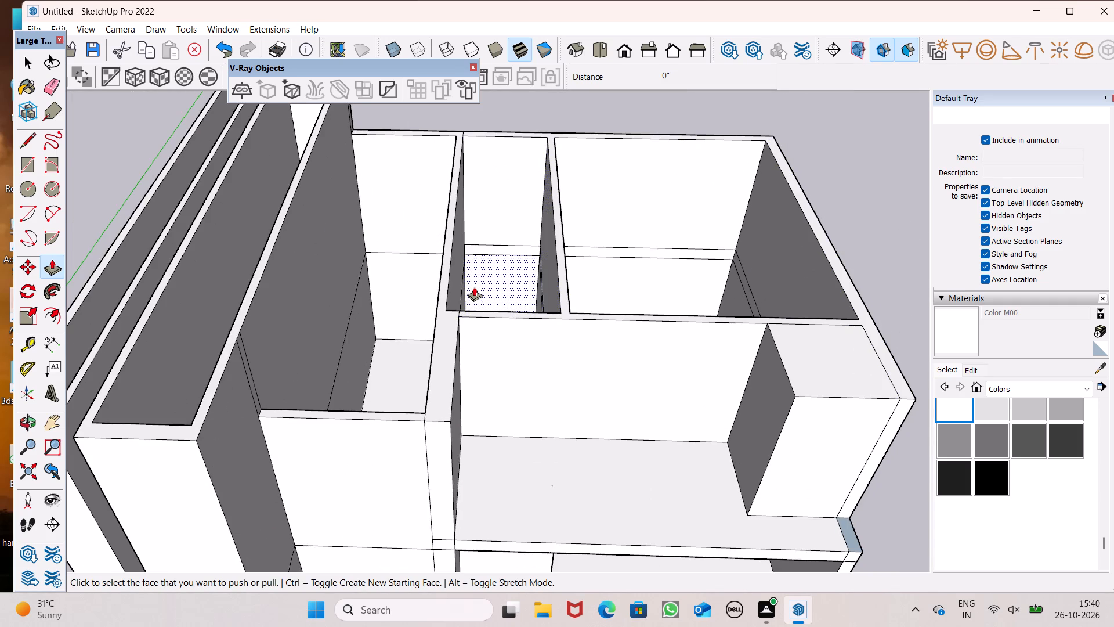
scroll(474, 286, up, 1)
scroll(478, 282, down, 1)
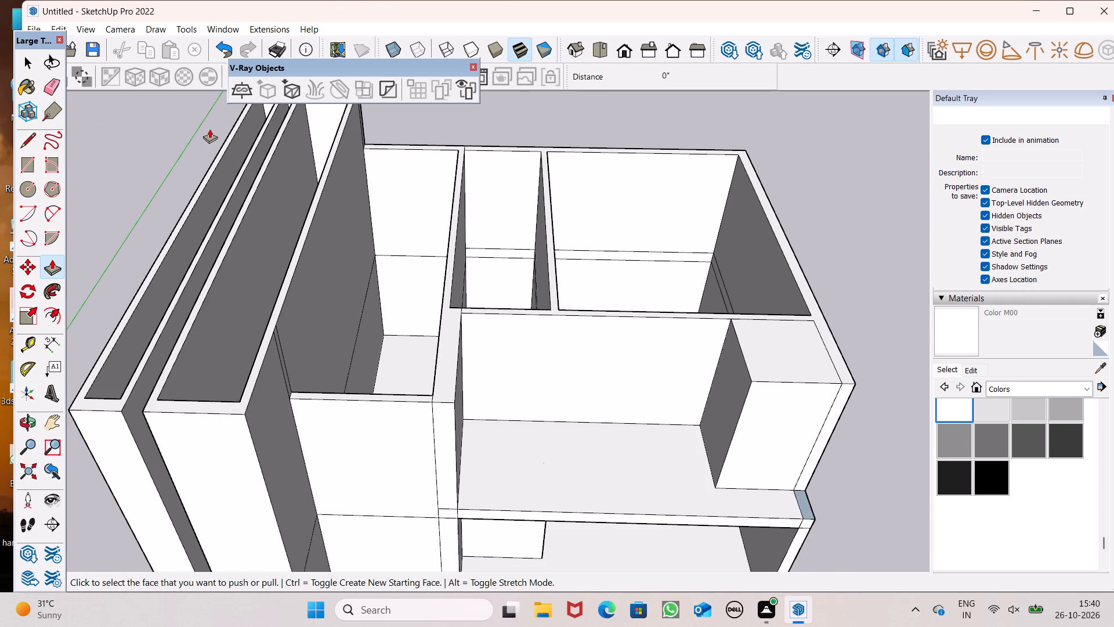
scroll(397, 176, down, 6)
middle_drag(479, 274, 454, 111)
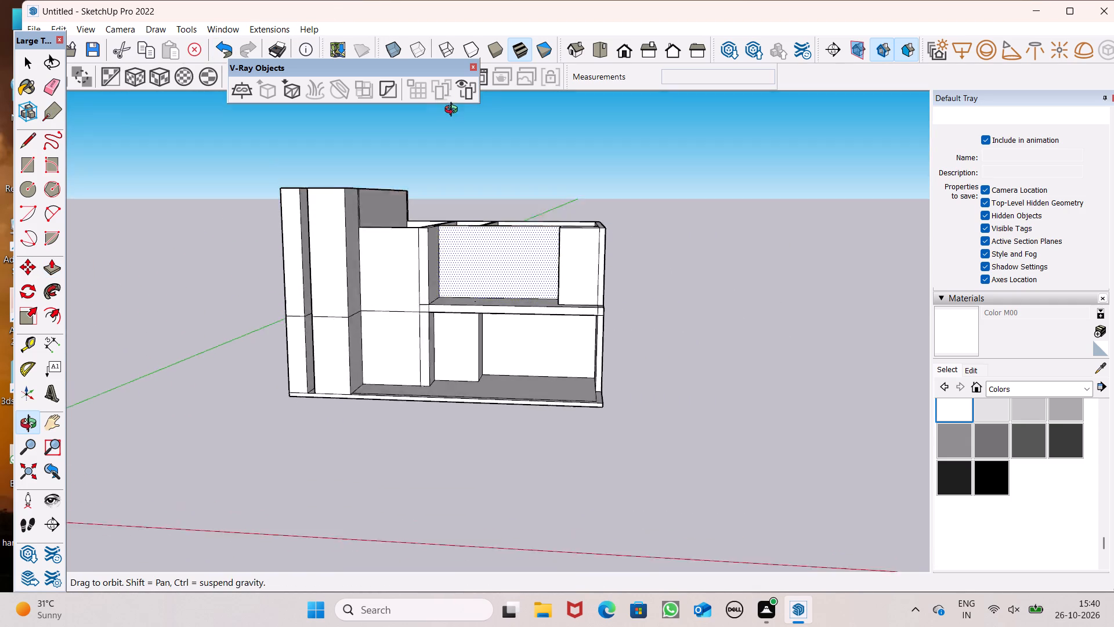
middle_drag(454, 111, 485, 385)
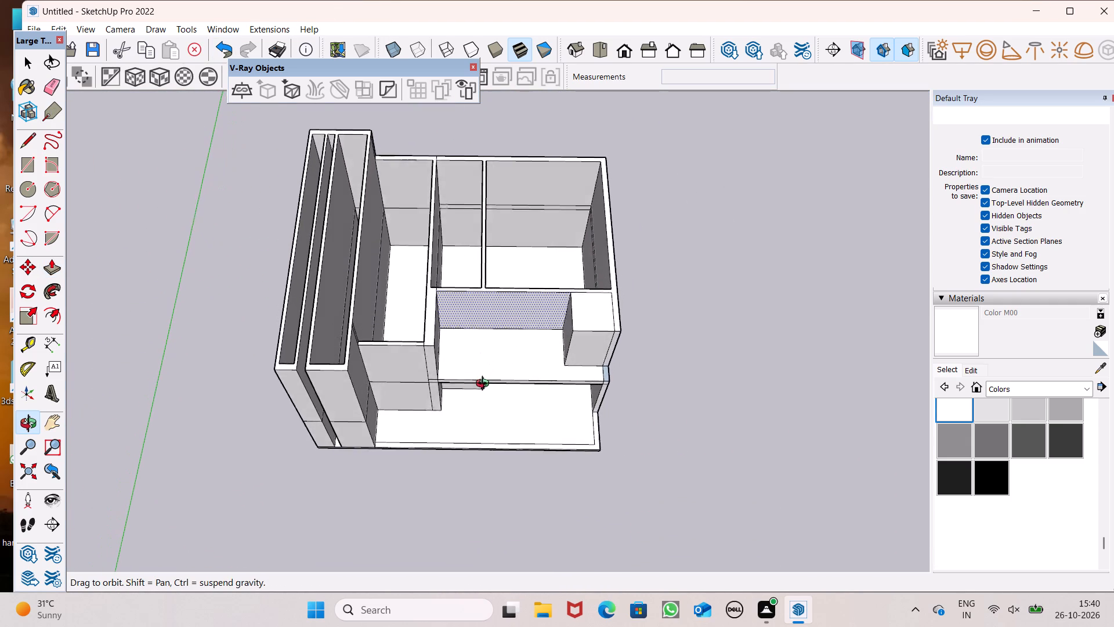
middle_drag(485, 385, 476, 398)
middle_click(476, 398)
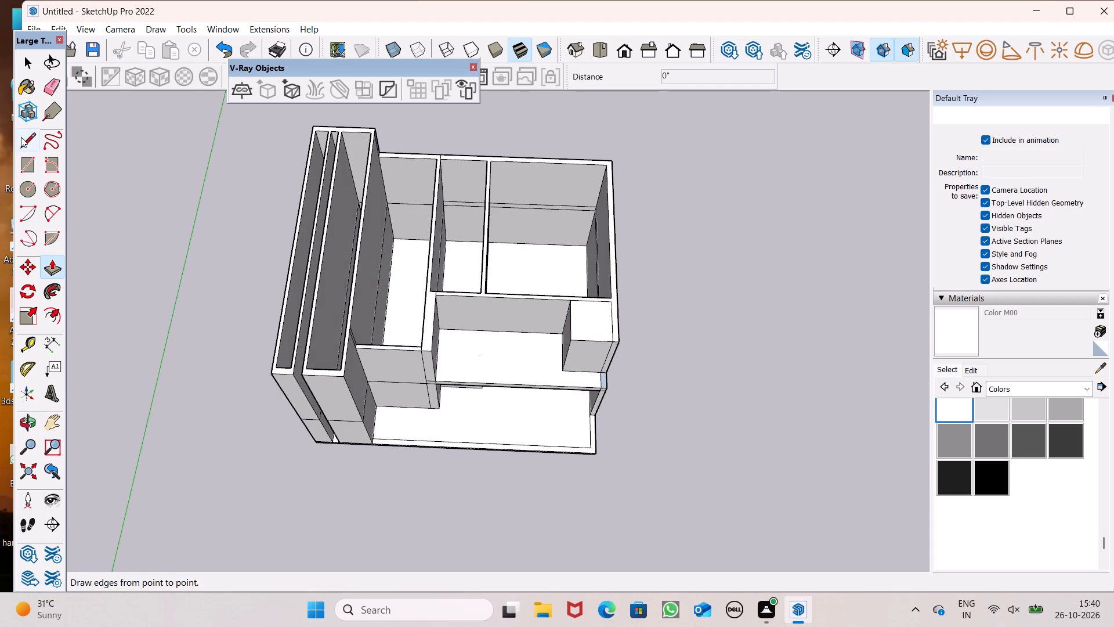
Examine the inner wall faces of the upper-floor rooms beside the raised bays for leftover edges.
click(27, 139)
scroll(219, 140, up, 7)
scroll(416, 196, up, 2)
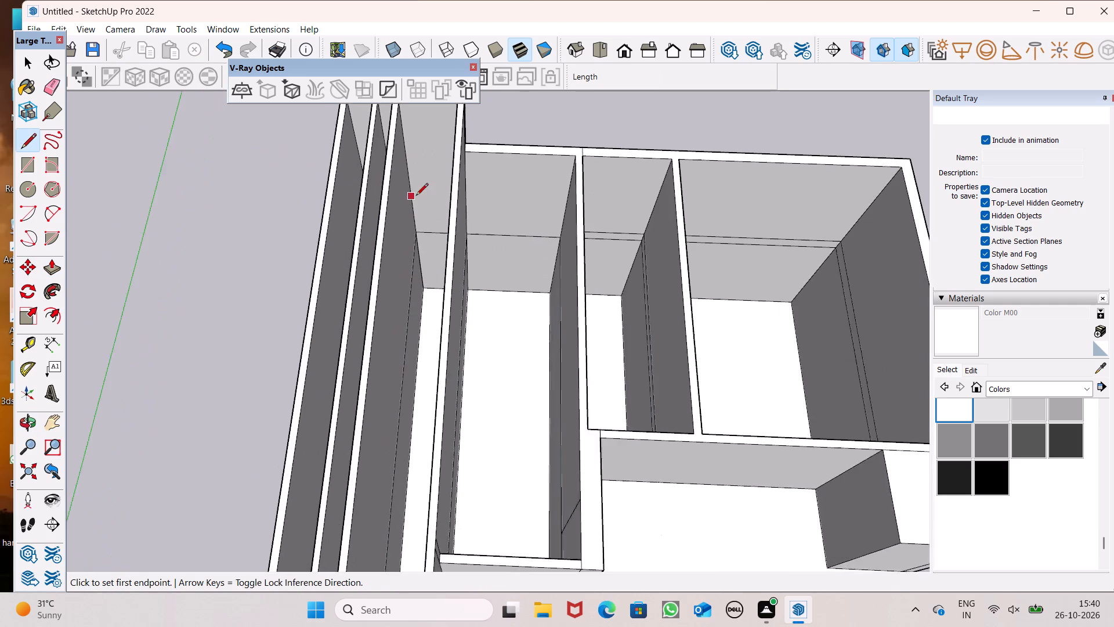
scroll(416, 196, up, 2)
middle_drag(619, 265, 605, 193)
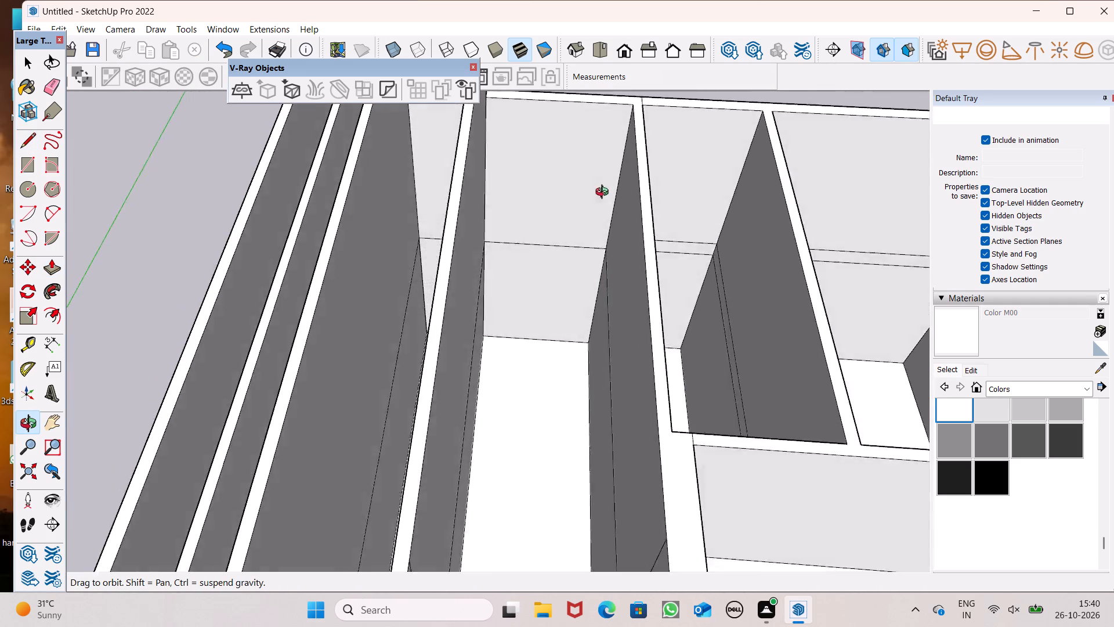
middle_drag(605, 193, 656, 158)
scroll(601, 192, down, 5)
middle_drag(625, 323, 564, 547)
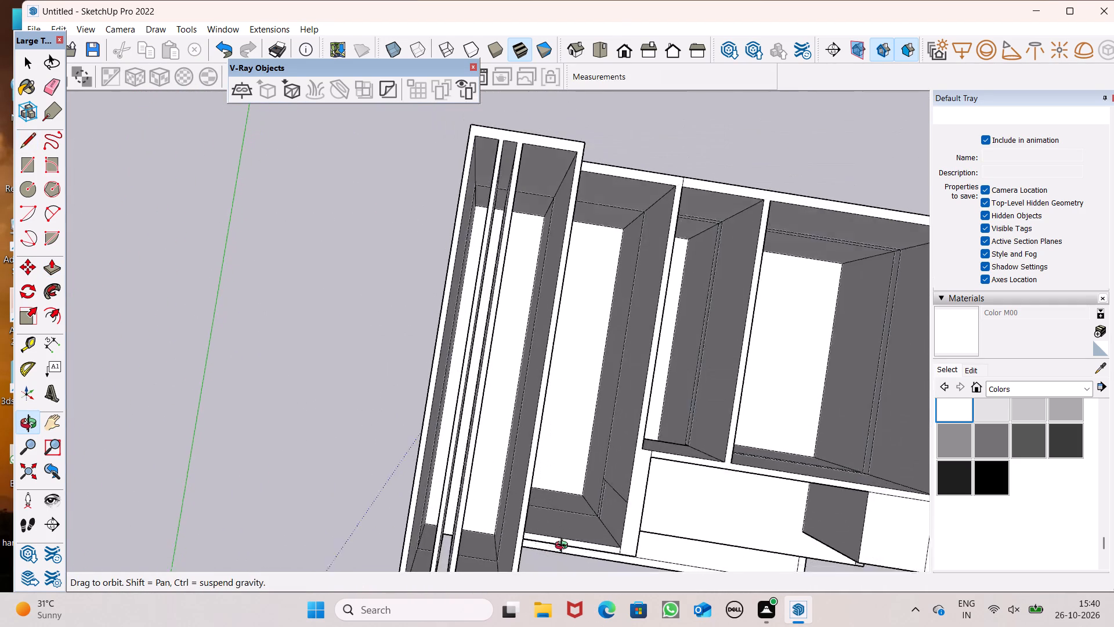
middle_drag(564, 547, 582, 518)
middle_drag(614, 470, 624, 451)
middle_drag(624, 451, 661, 397)
scroll(768, 310, up, 1)
scroll(624, 452, up, 1)
middle_drag(624, 452, 632, 458)
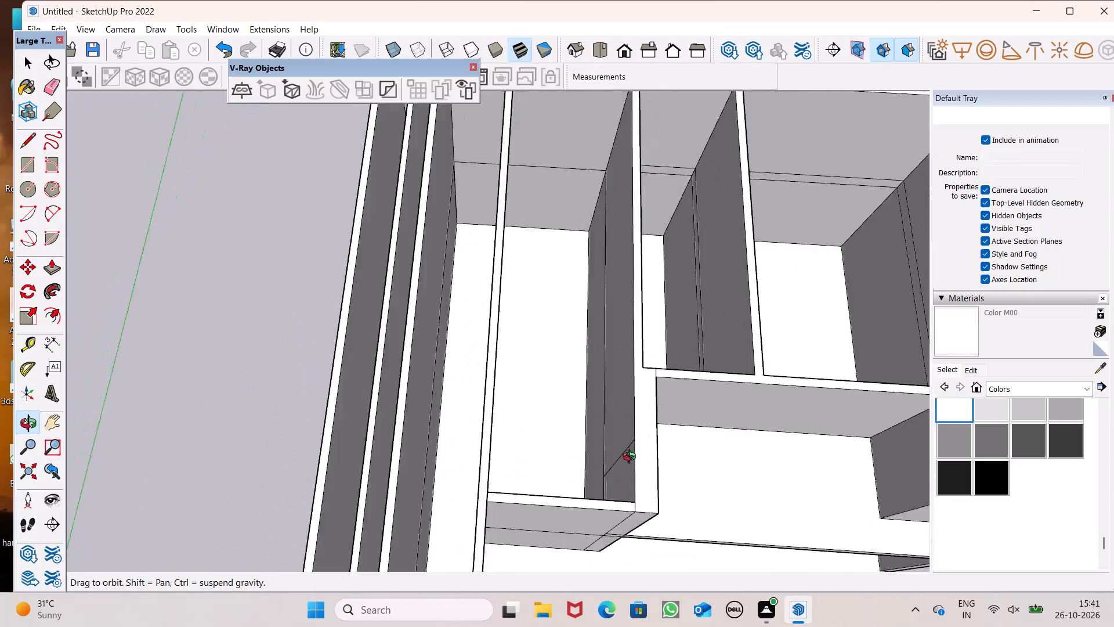
middle_drag(632, 458, 423, 439)
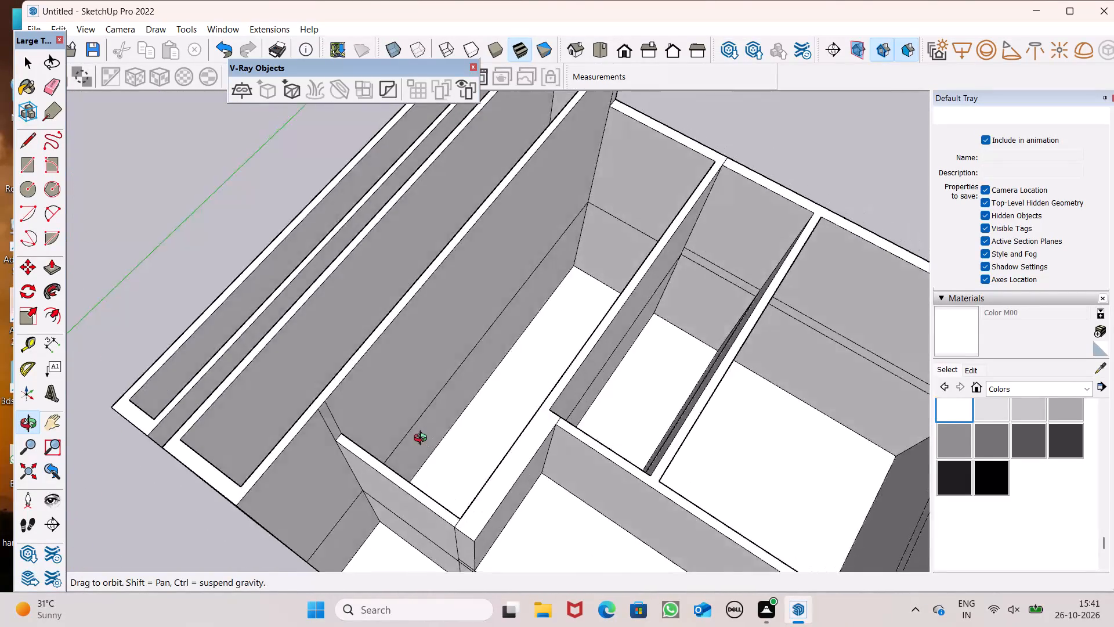
middle_drag(423, 439, 541, 471)
scroll(469, 438, down, 5)
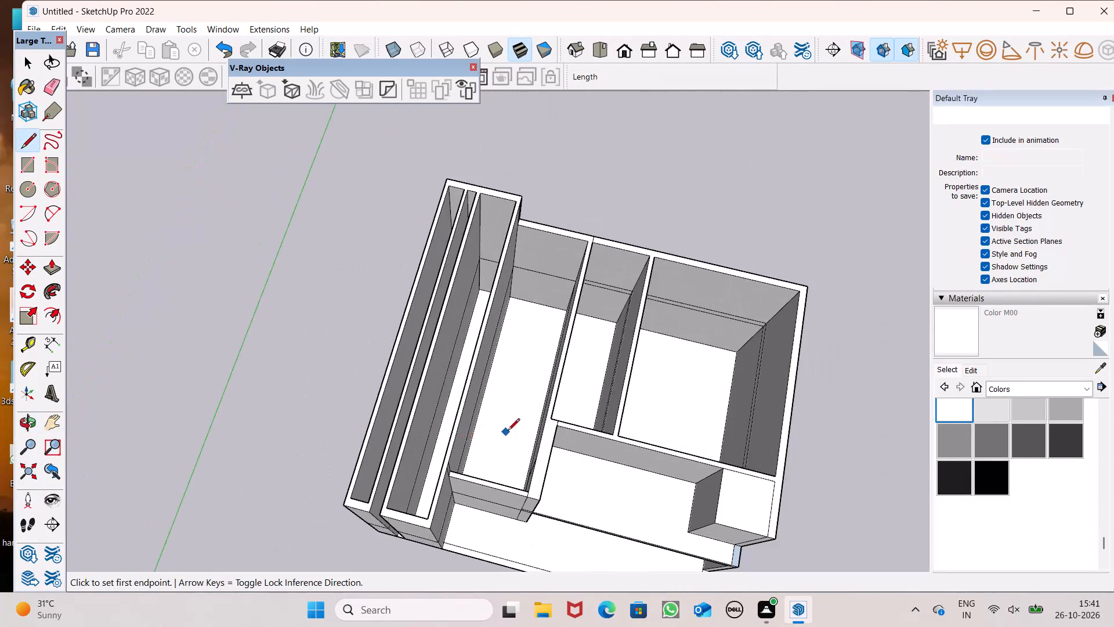
middle_drag(508, 431, 558, 247)
scroll(558, 247, up, 1)
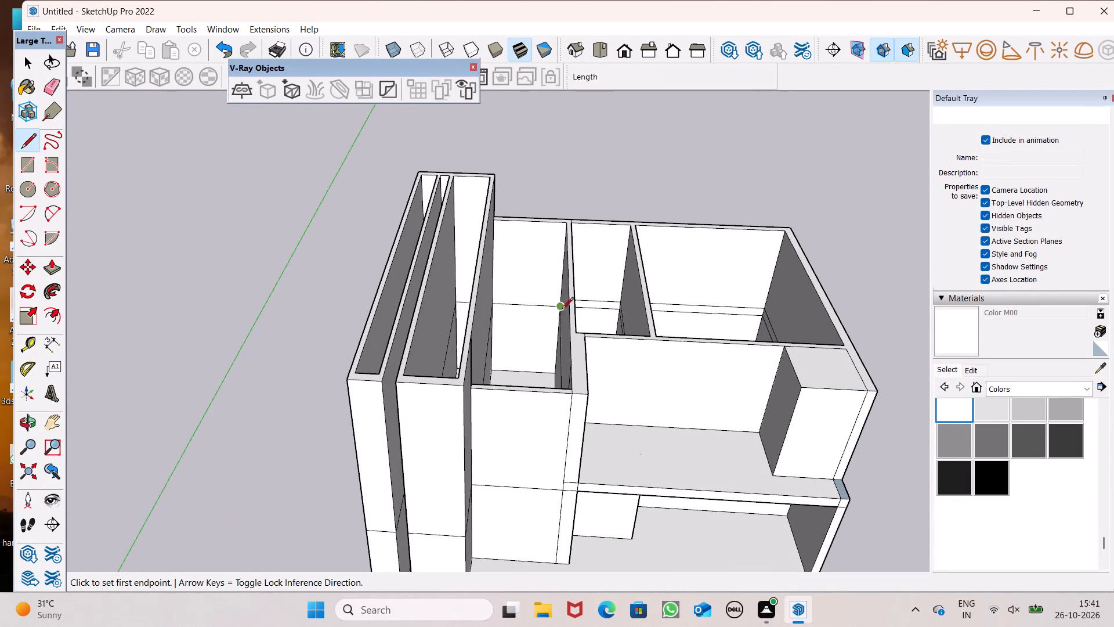
scroll(454, 429, down, 1)
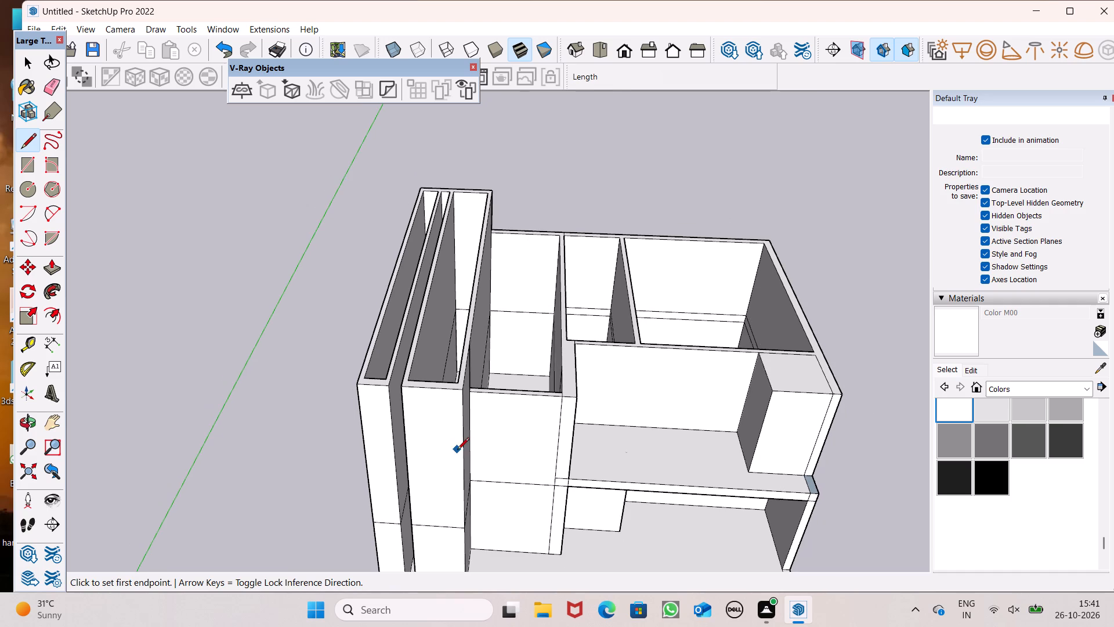
middle_drag(457, 450, 295, 376)
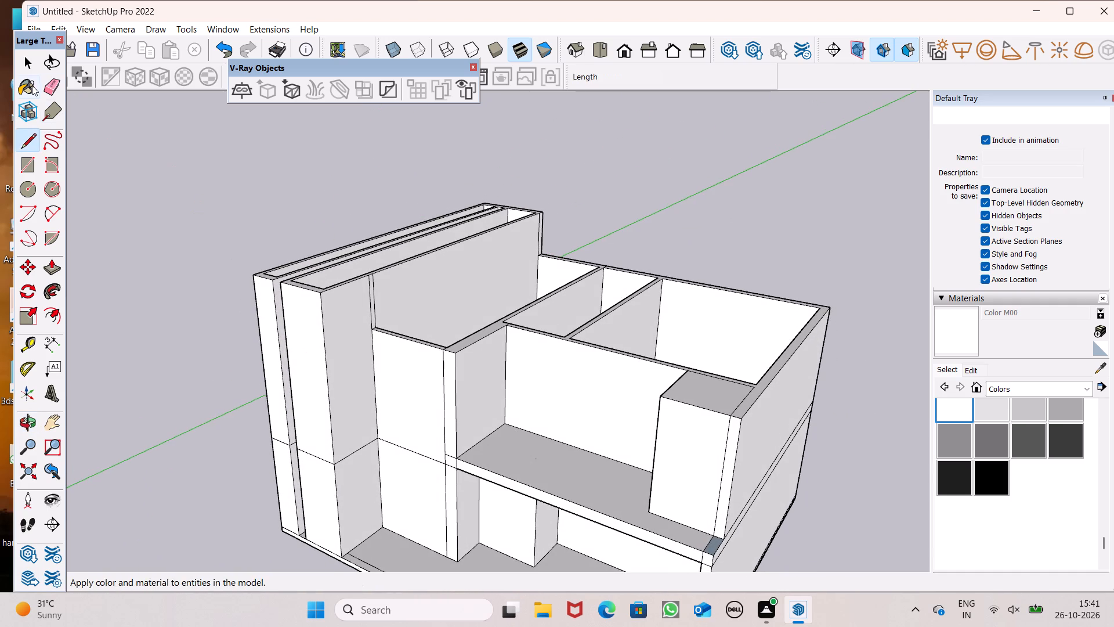
Erase the stray vertical edges on the raised bay's side wall above the lower front wall.
click(54, 83)
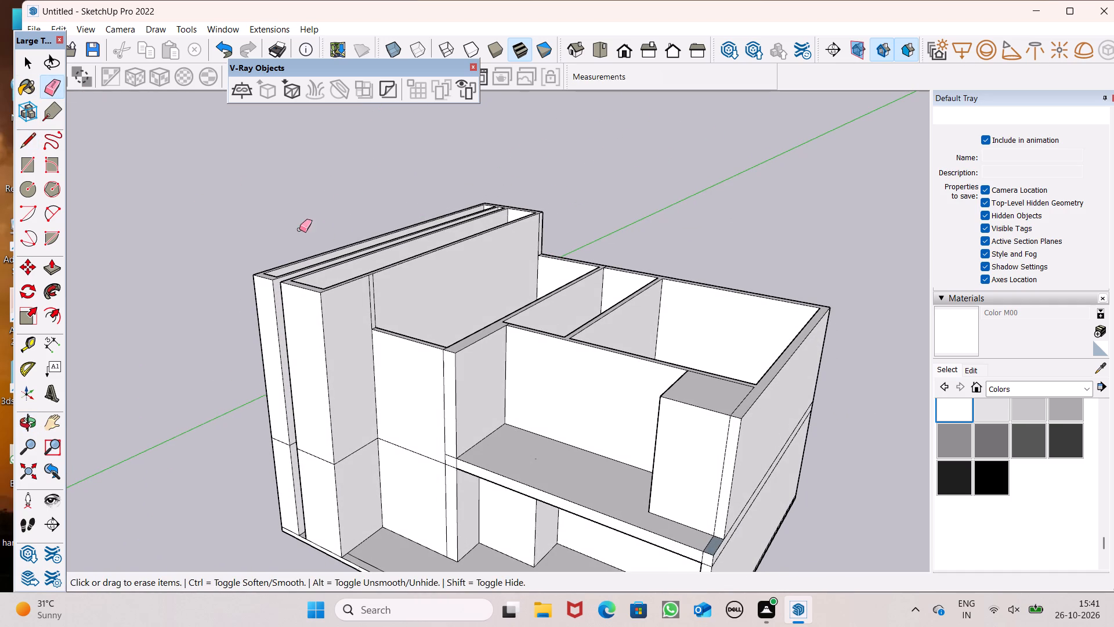
scroll(328, 256, up, 6)
scroll(396, 313, up, 5)
click(389, 320)
drag(393, 319, 392, 326)
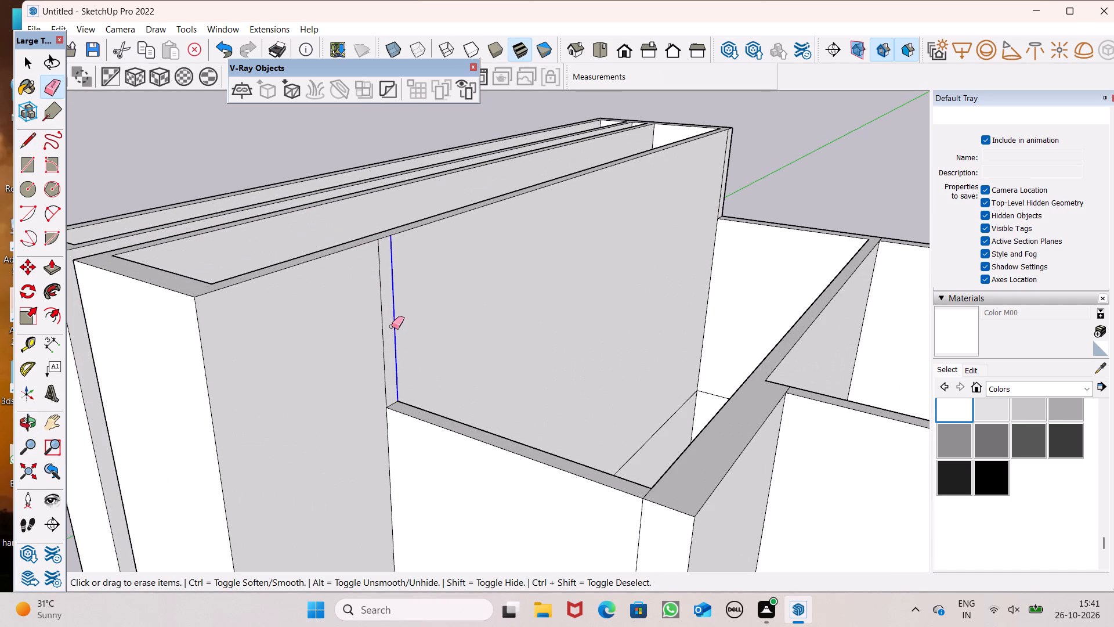
drag(392, 326, 379, 344)
Erase the stray diagonal and short edges on the room's inner side wall near its front corner.
scroll(401, 283, down, 5)
middle_drag(439, 352, 589, 383)
scroll(519, 348, down, 3)
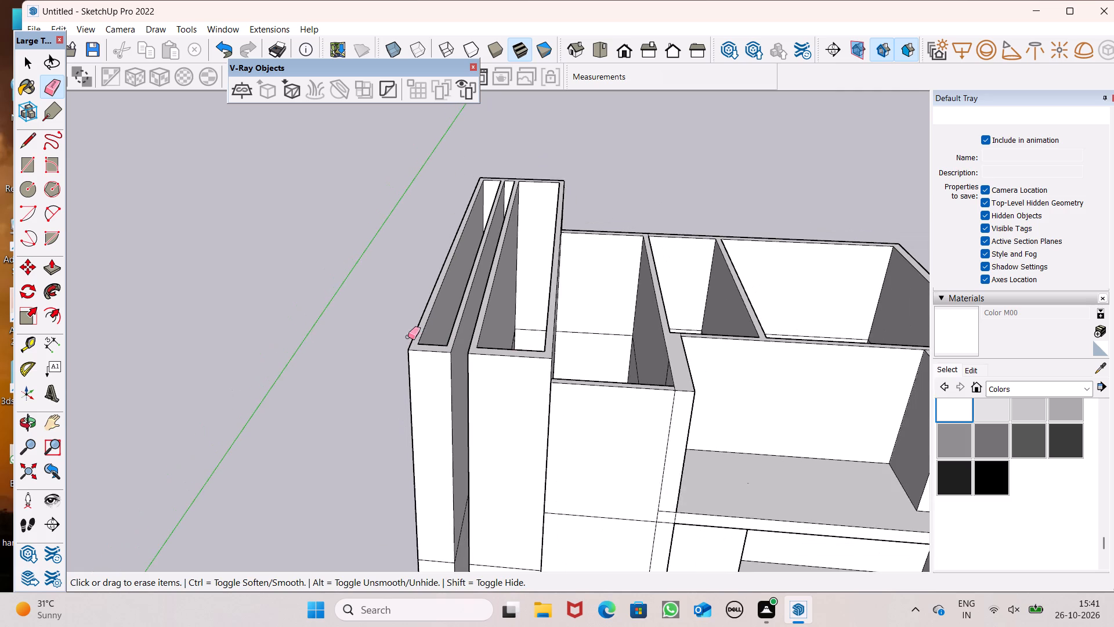
scroll(353, 328, down, 3)
middle_drag(486, 360, 675, 485)
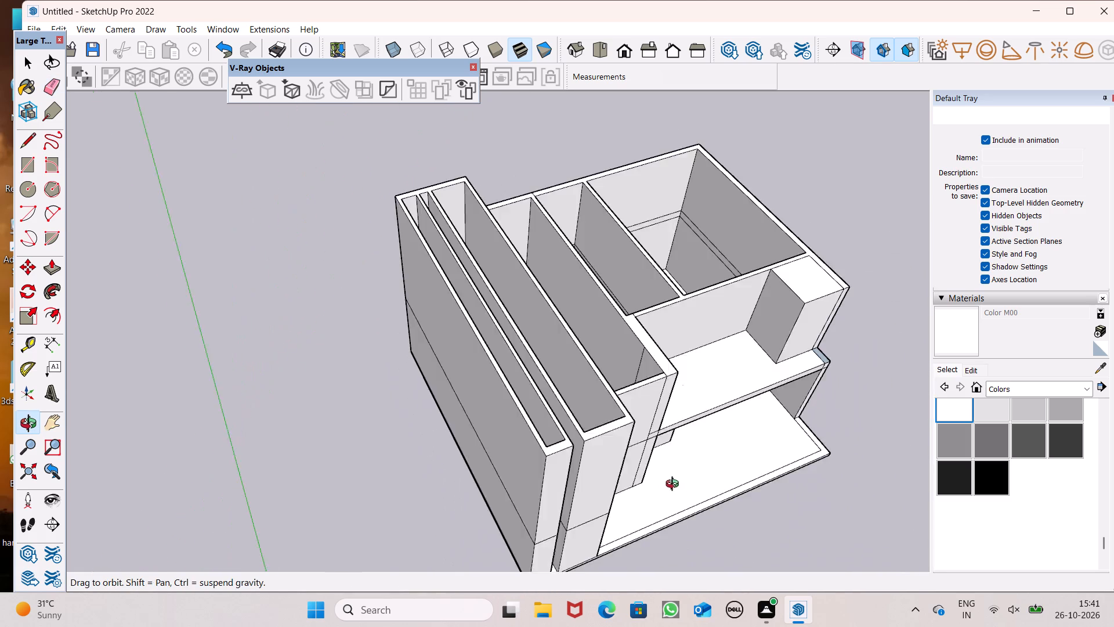
middle_drag(675, 485, 689, 487)
scroll(678, 389, up, 7)
middle_drag(643, 386, 659, 462)
scroll(659, 462, up, 7)
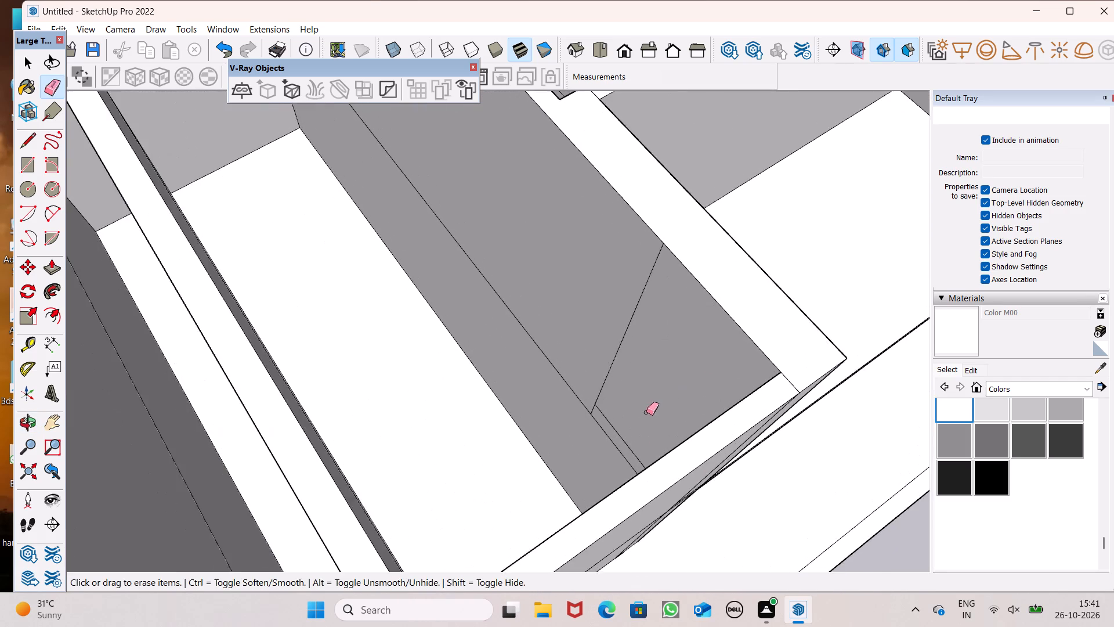
scroll(646, 412, up, 5)
scroll(577, 420, up, 5)
click(571, 392)
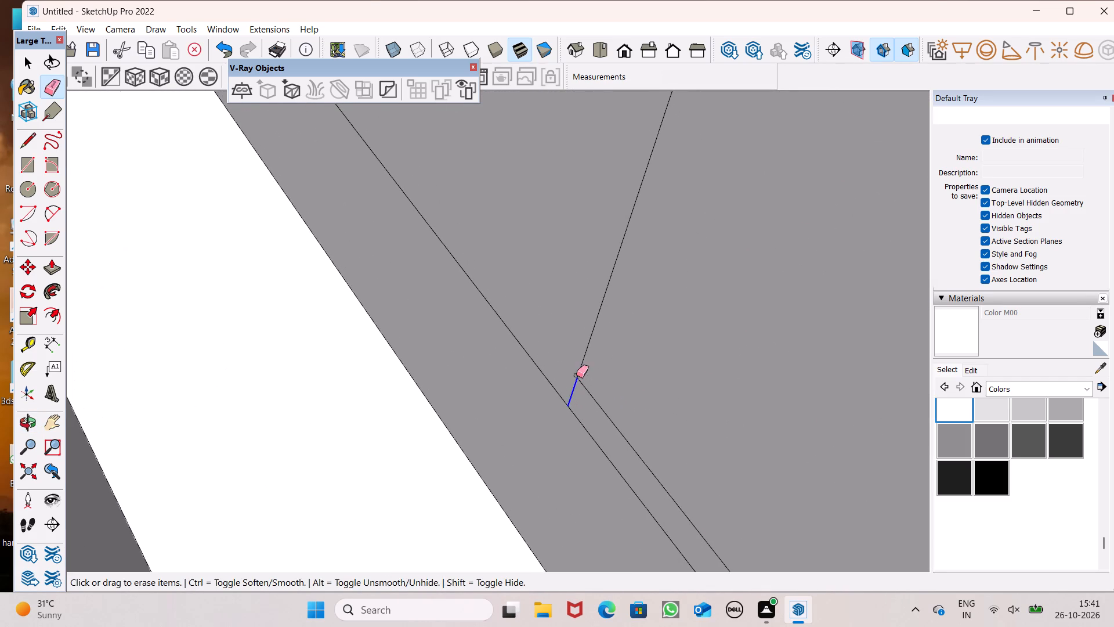
drag(577, 372, 577, 387)
scroll(575, 369, down, 12)
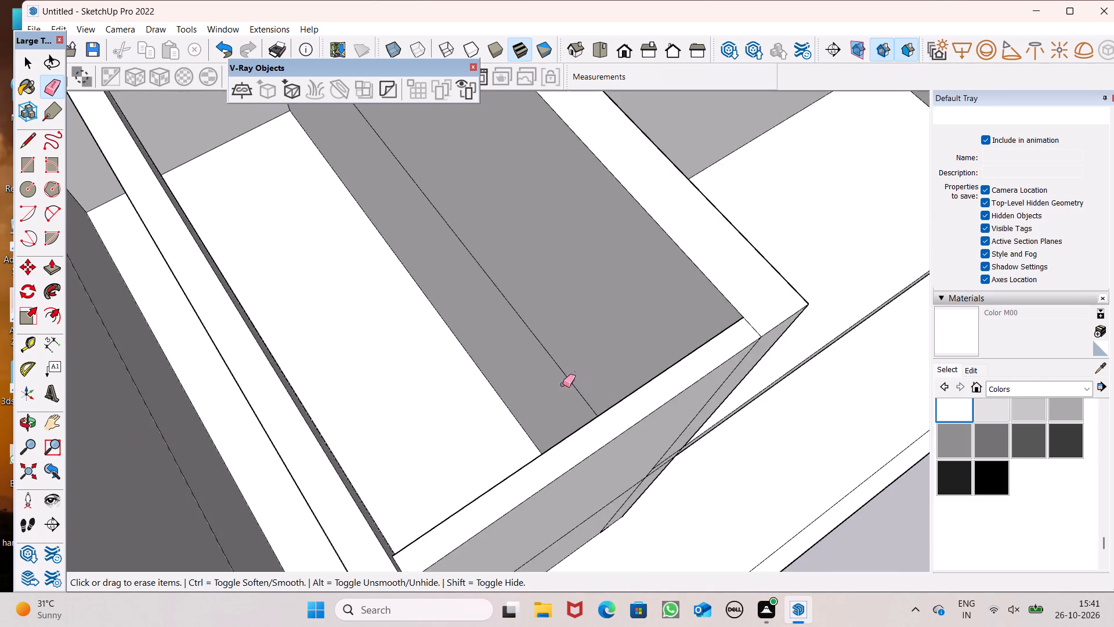
Examine the front wall, terrace and ground-floor opening from several angles for leftover edges.
middle_drag(562, 395, 366, 377)
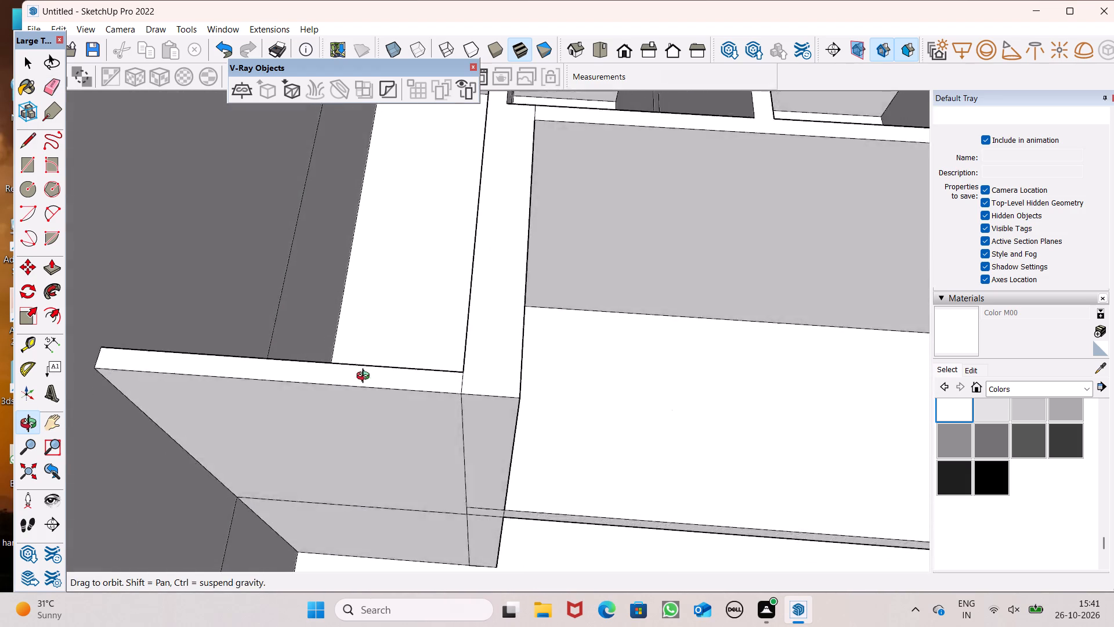
middle_drag(366, 377, 374, 320)
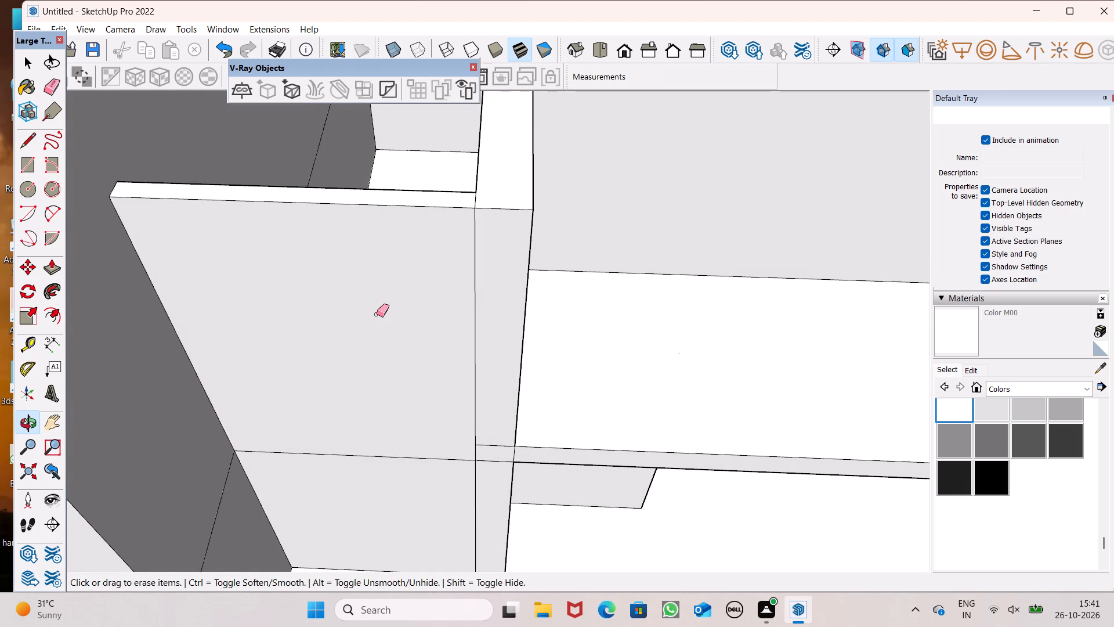
scroll(411, 326, down, 6)
scroll(361, 362, down, 4)
middle_drag(395, 394, 387, 282)
scroll(384, 280, up, 1)
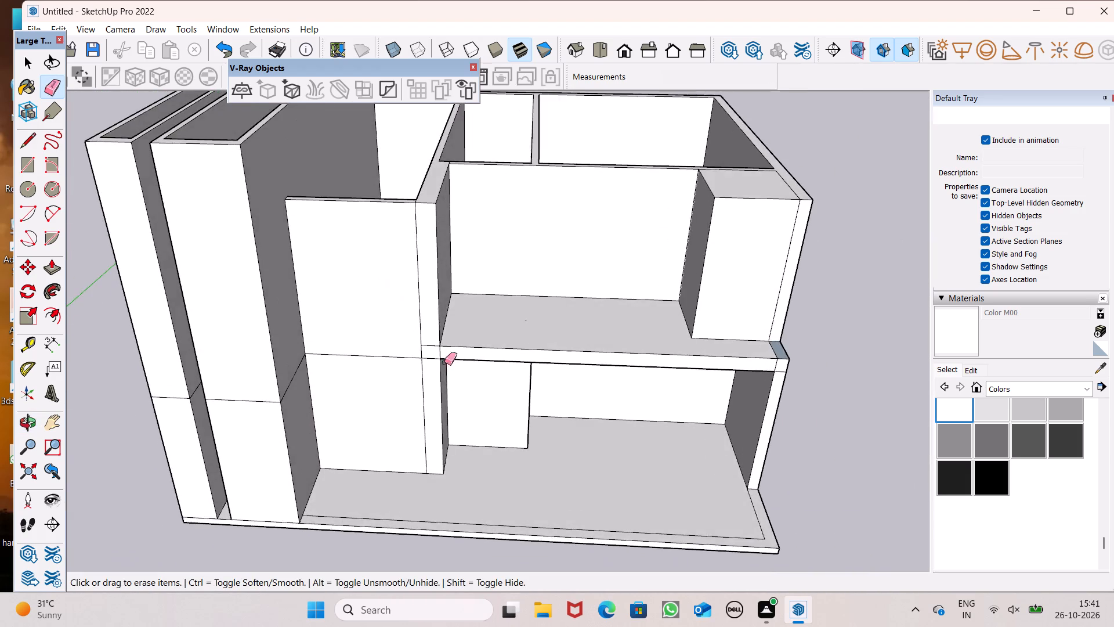
scroll(447, 367, down, 3)
middle_drag(594, 398, 594, 427)
scroll(810, 401, up, 4)
scroll(703, 377, down, 3)
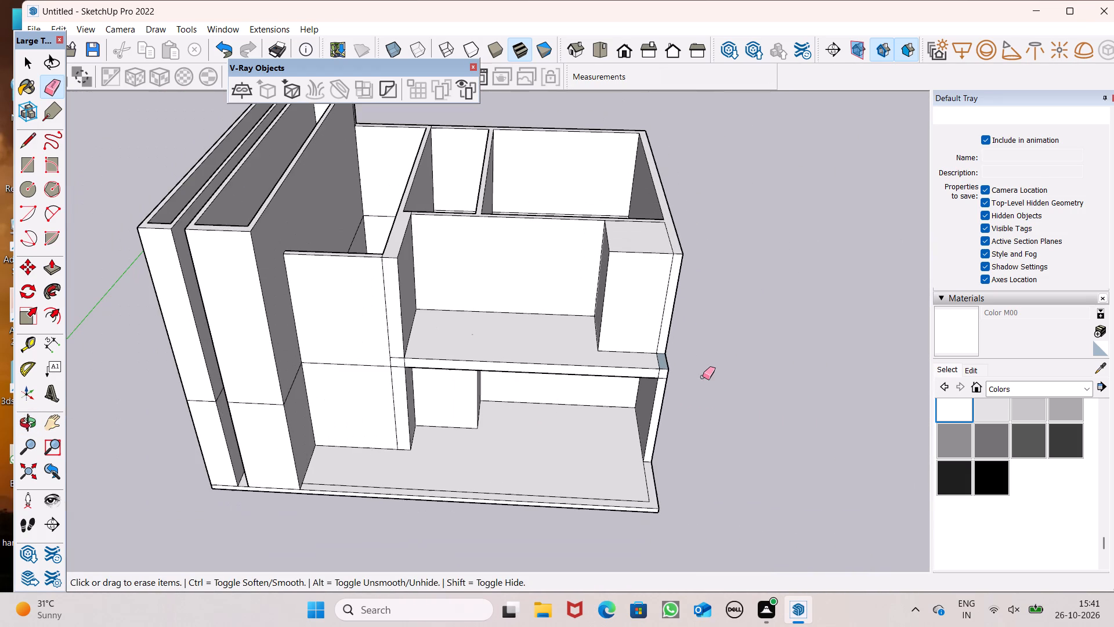
scroll(731, 504, up, 1)
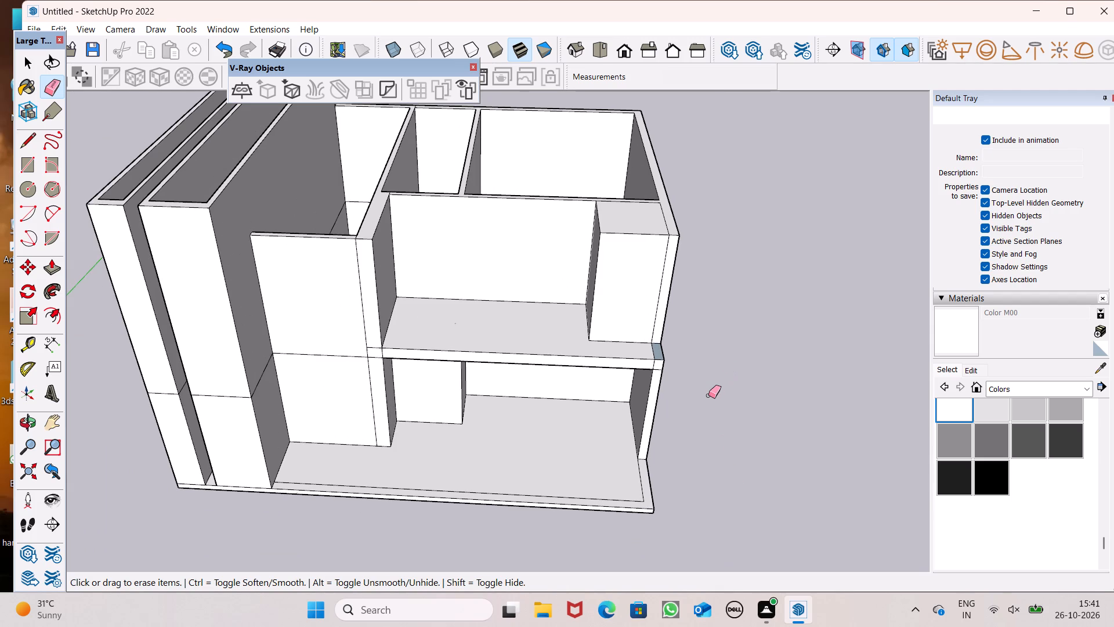
Erase the edge separating the small front-corner face from the terrace floor, then clear the selection.
middle_drag(683, 372, 665, 485)
scroll(634, 453, up, 8)
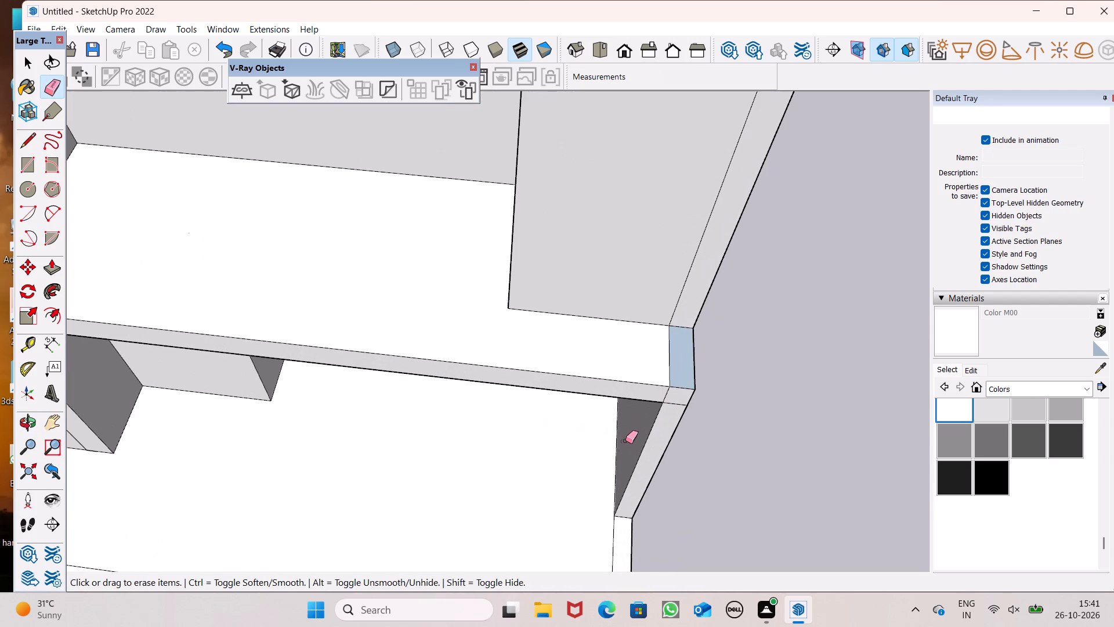
scroll(656, 386, up, 8)
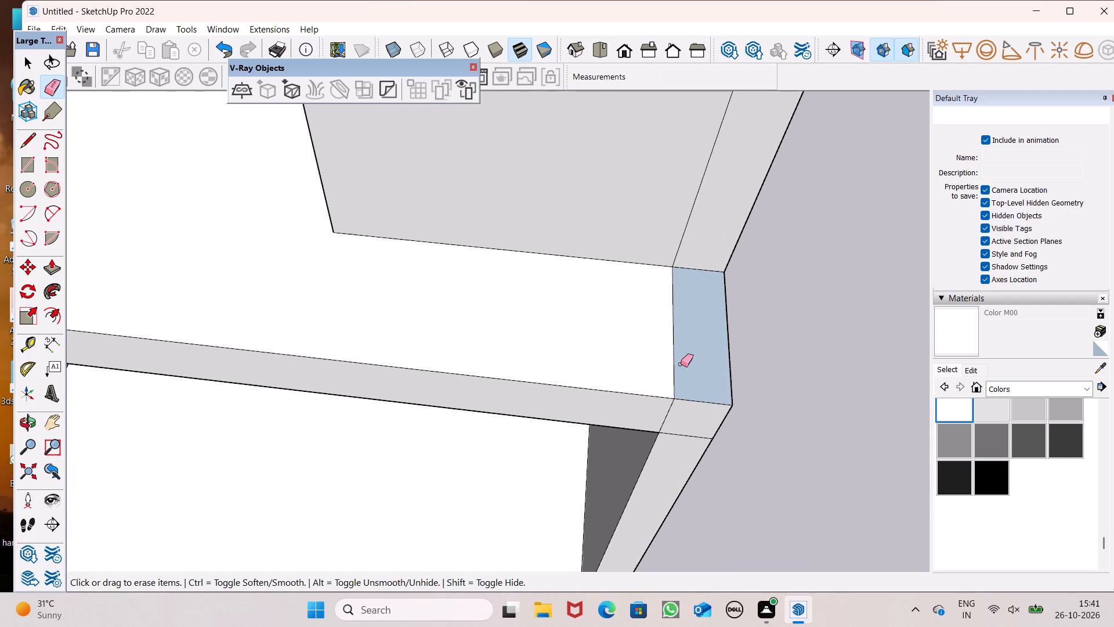
click(677, 373)
drag(668, 373, 687, 368)
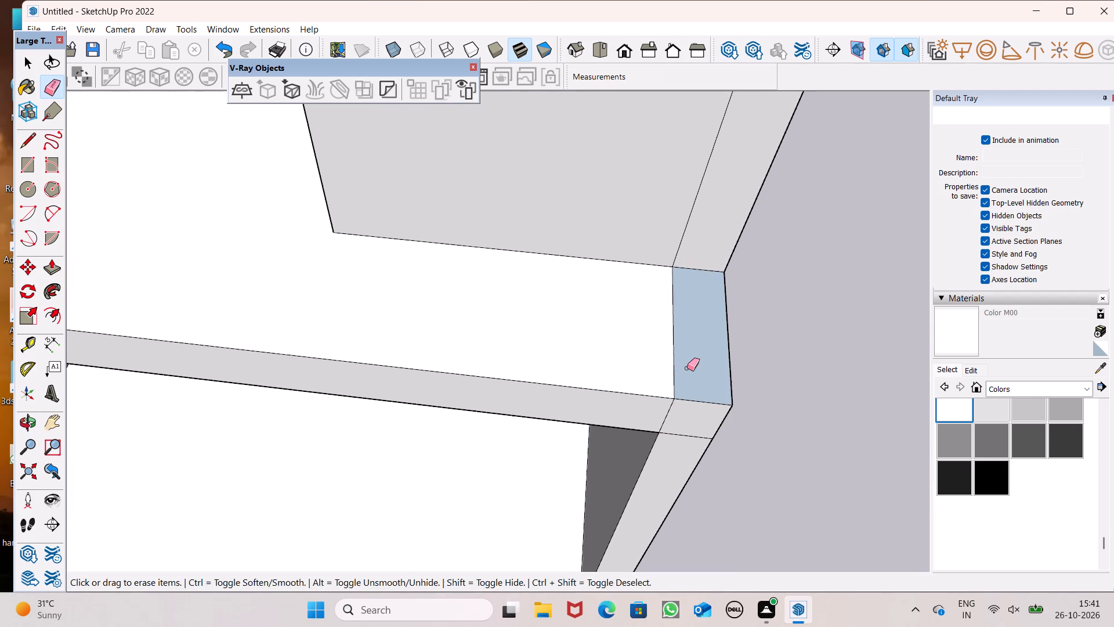
drag(687, 368, 688, 367)
scroll(689, 369, down, 5)
key(ctrl+z)
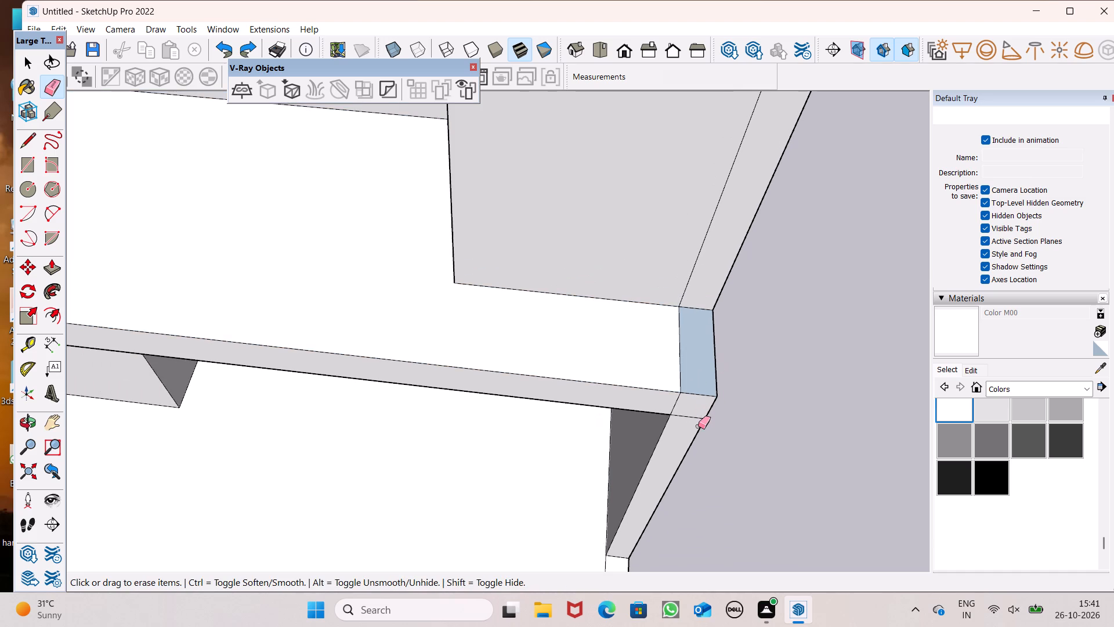
drag(679, 368, 674, 372)
scroll(679, 370, down, 7)
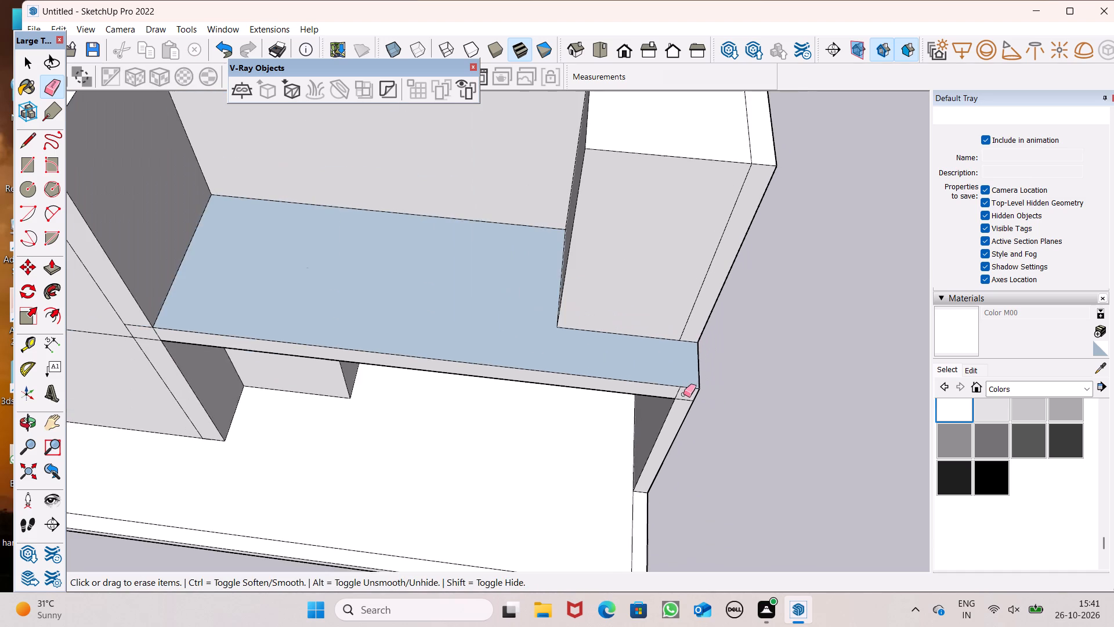
scroll(685, 394, down, 2)
click(967, 348)
click(572, 358)
key(space)
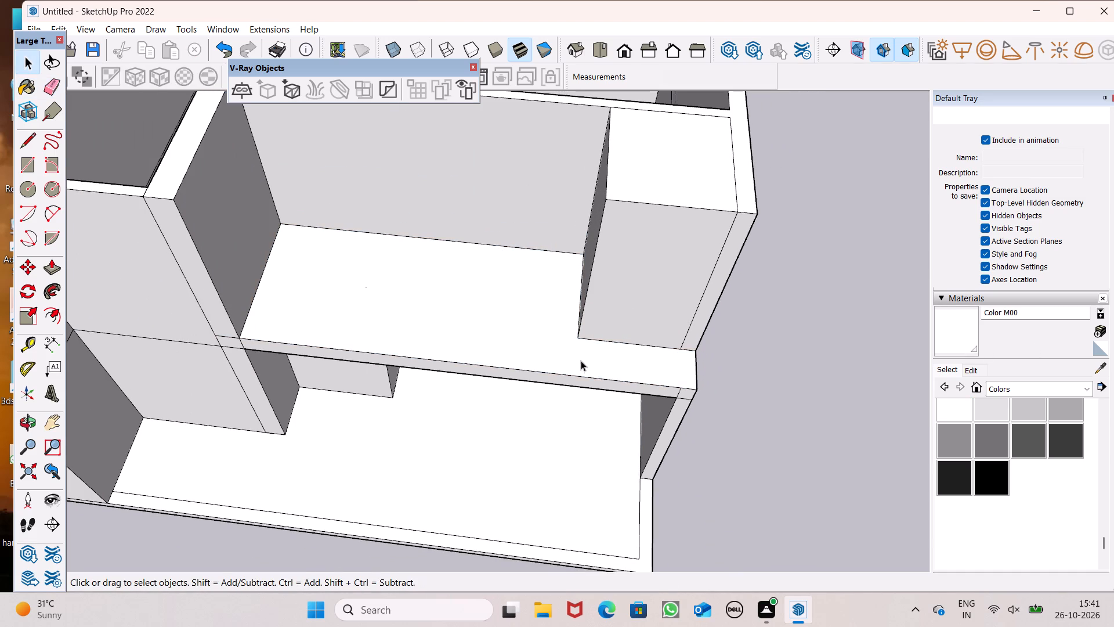
Examine the whole building from the front and from above, including the wall heights around the terrace.
scroll(681, 407, down, 3)
middle_drag(703, 426, 744, 263)
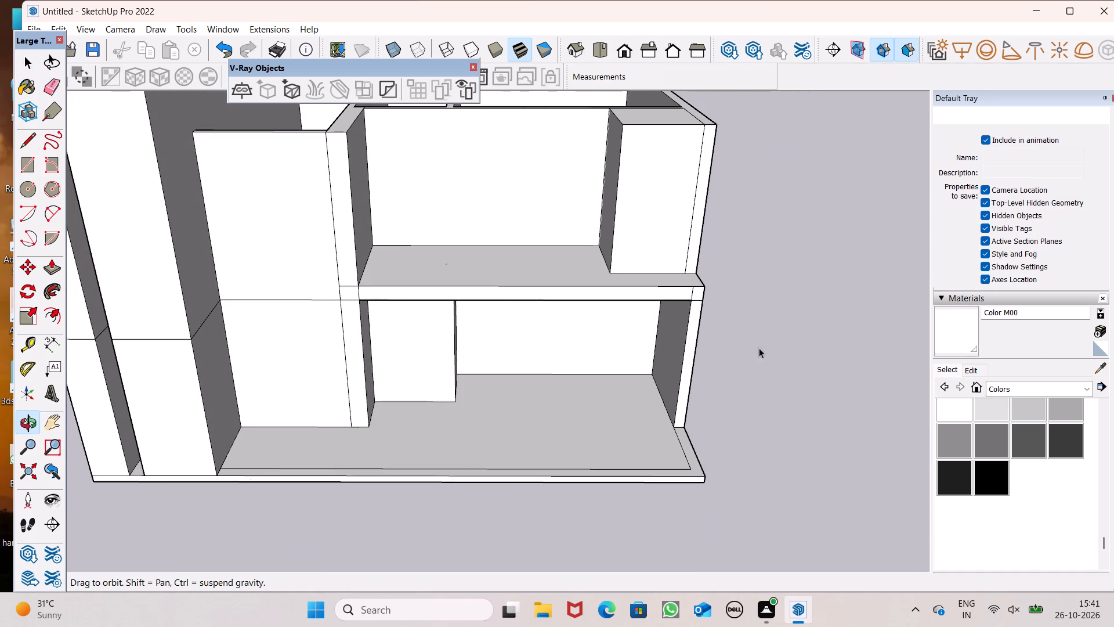
scroll(764, 391, down, 2)
middle_drag(757, 390, 735, 225)
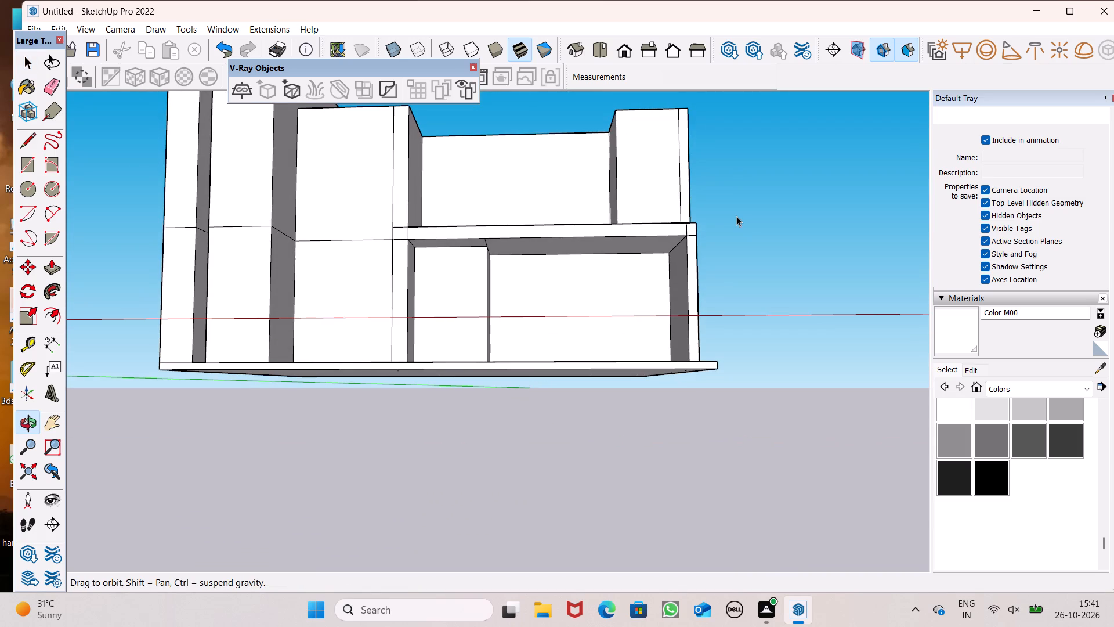
scroll(672, 280, down, 1)
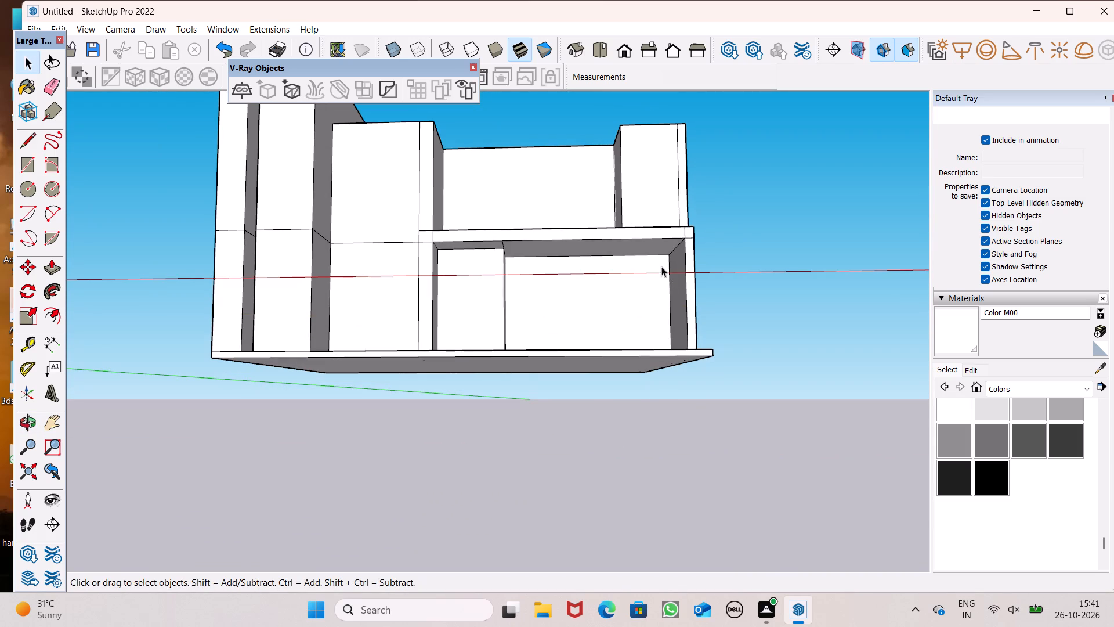
middle_drag(675, 291, 652, 455)
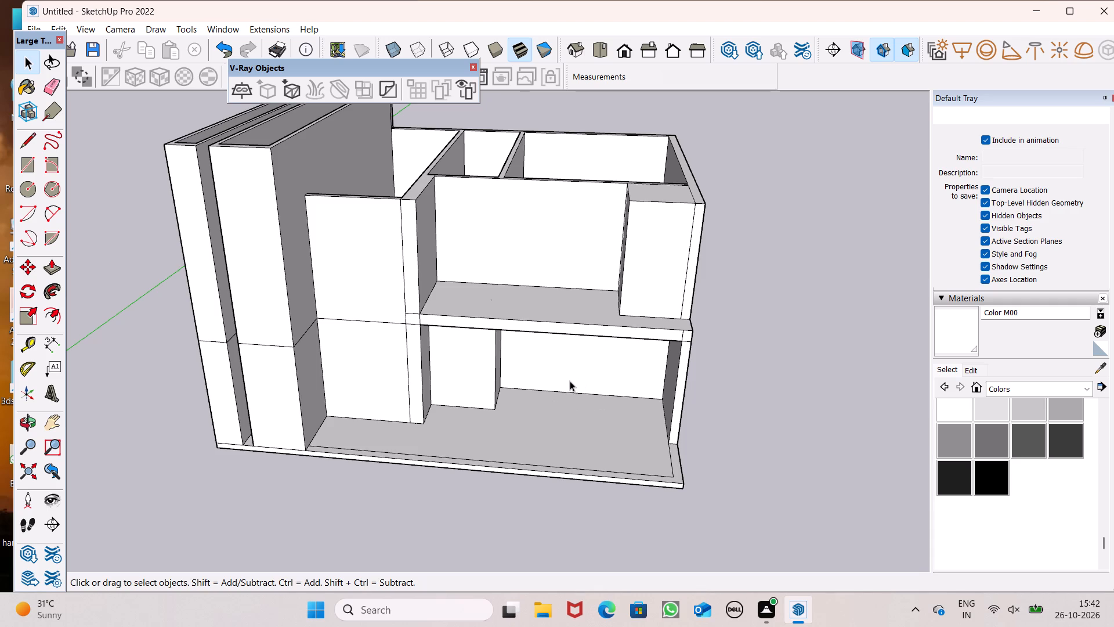
scroll(506, 362, down, 4)
middle_drag(519, 354, 603, 288)
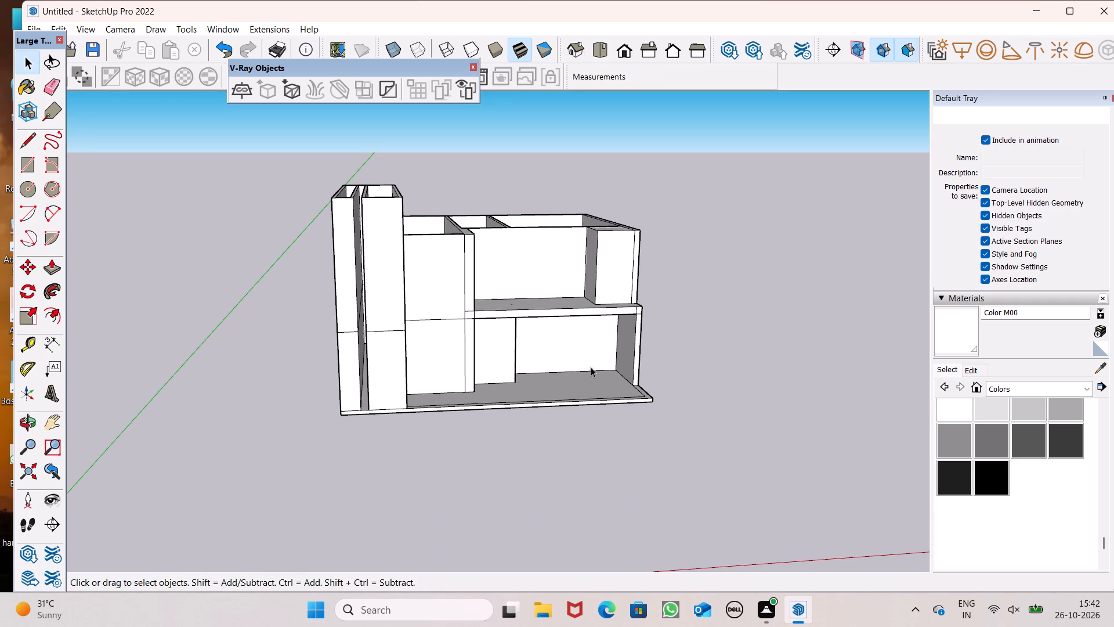
scroll(541, 382, down, 1)
middle_drag(516, 376, 478, 480)
scroll(501, 188, up, 5)
scroll(489, 216, down, 1)
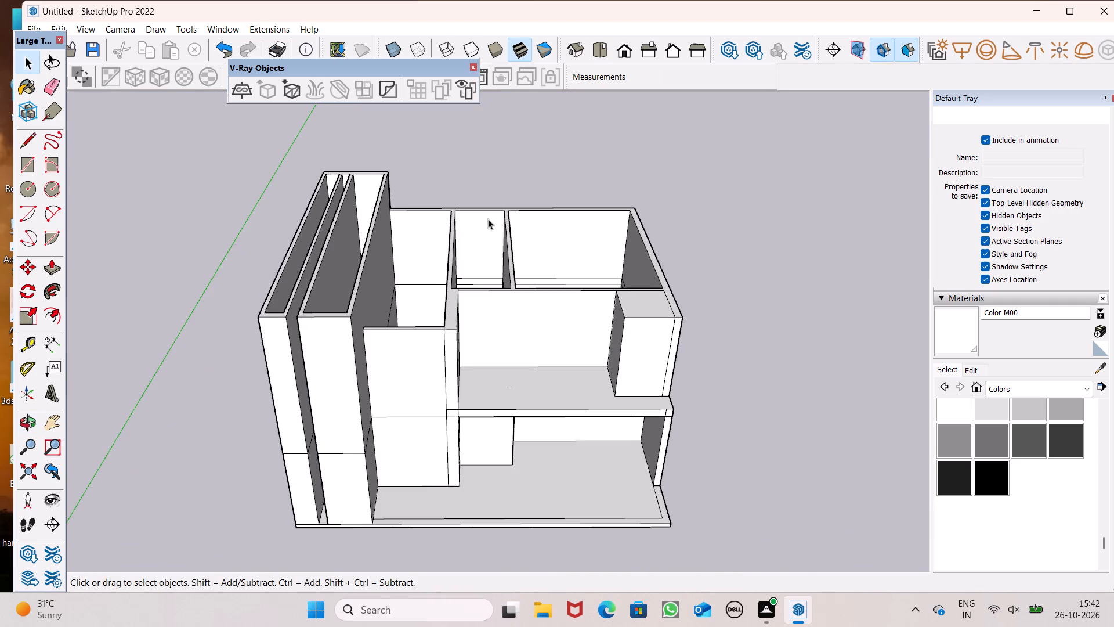
Push/Pull the top of the partition wall between the terrace and the room beside the raised bays up 3'.
scroll(484, 240, up, 3)
scroll(468, 286, up, 3)
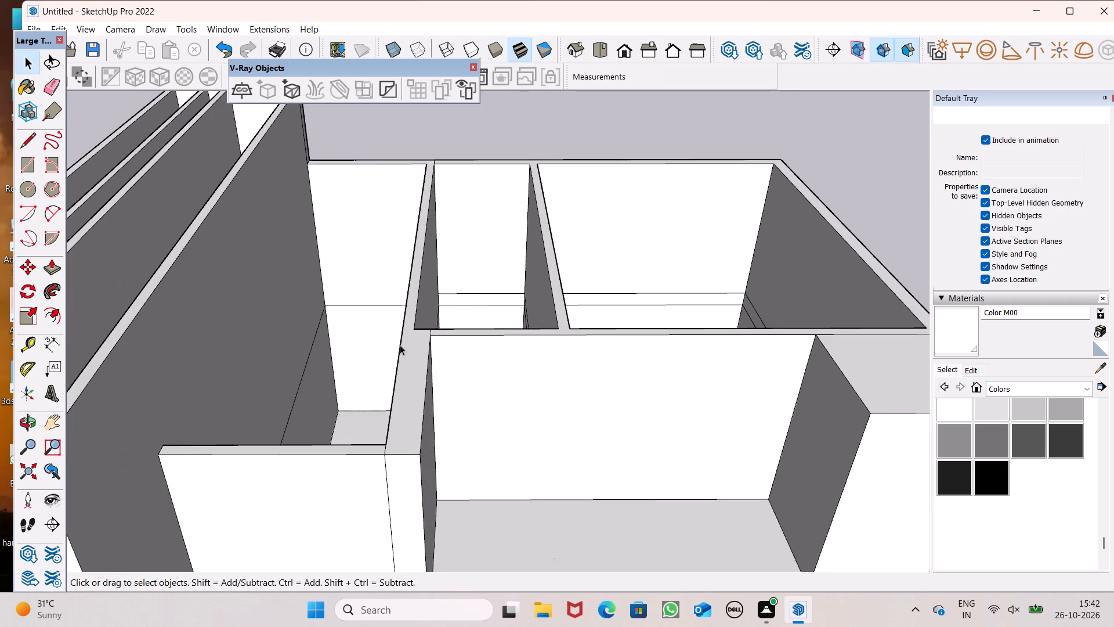
scroll(415, 354, down, 4)
middle_drag(411, 405, 410, 418)
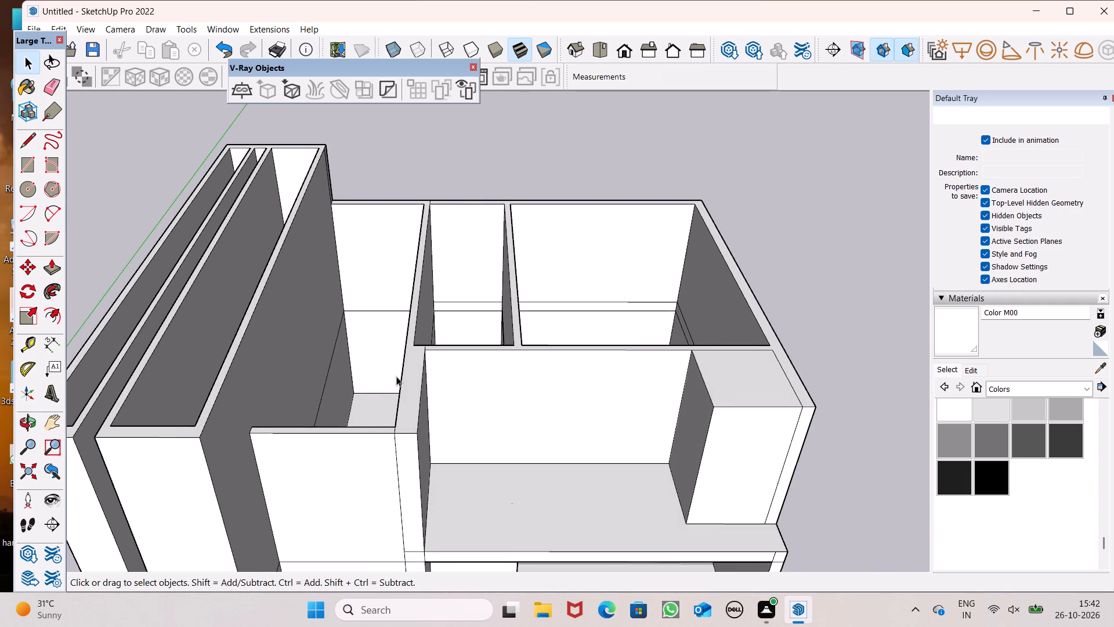
scroll(396, 376, down, 2)
middle_drag(403, 417, 404, 442)
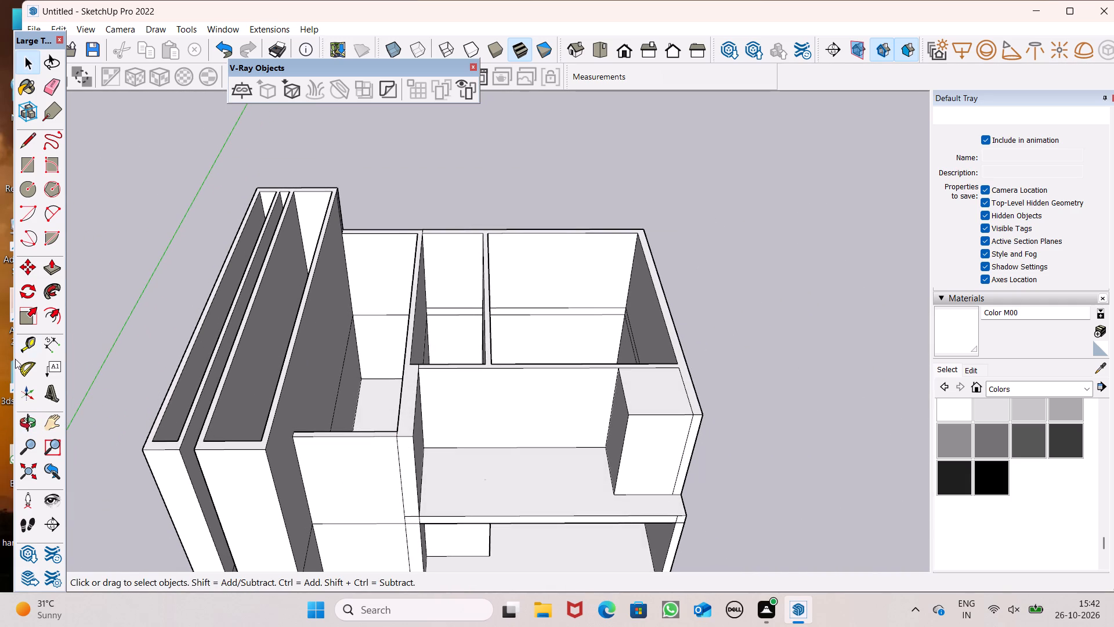
click(49, 265)
scroll(368, 405, up, 4)
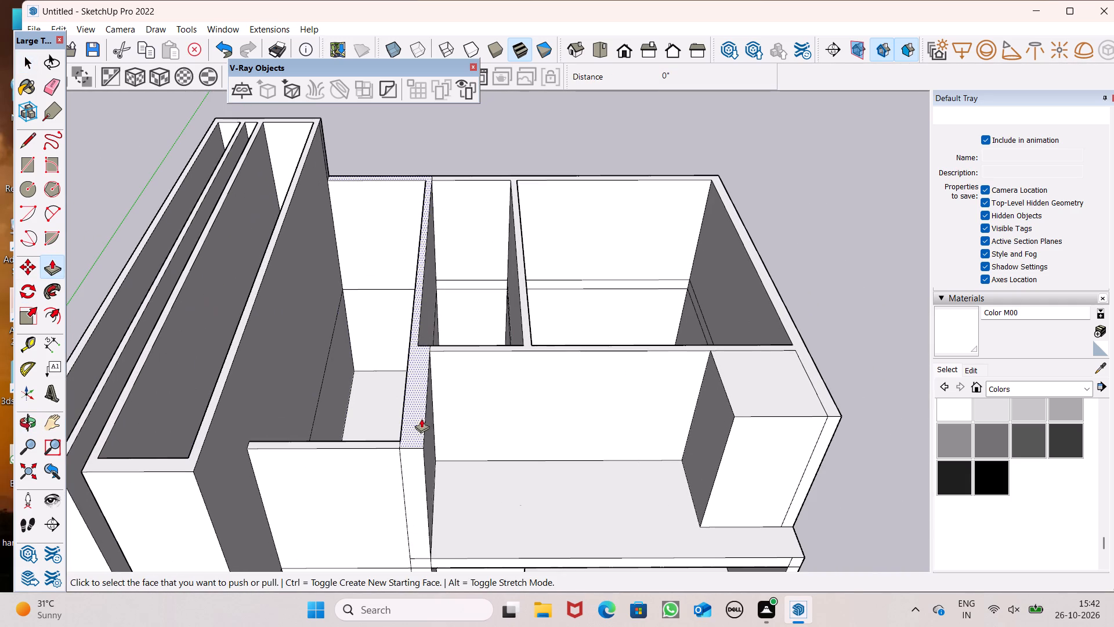
drag(417, 430, 412, 411)
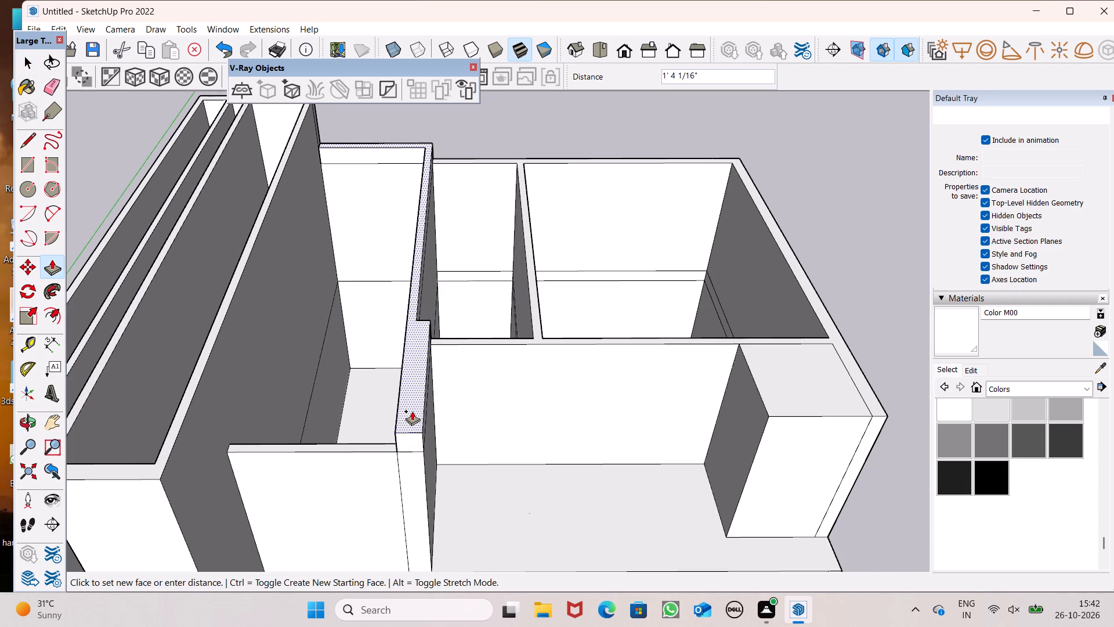
drag(412, 411, 409, 400)
text(3')
drag(409, 400, 408, 399)
key(Return)
Push/Pull the tops of the remaining upper-floor room walls up 3', level with the raised partition wall.
scroll(408, 399, down, 2)
middle_drag(424, 414, 343, 481)
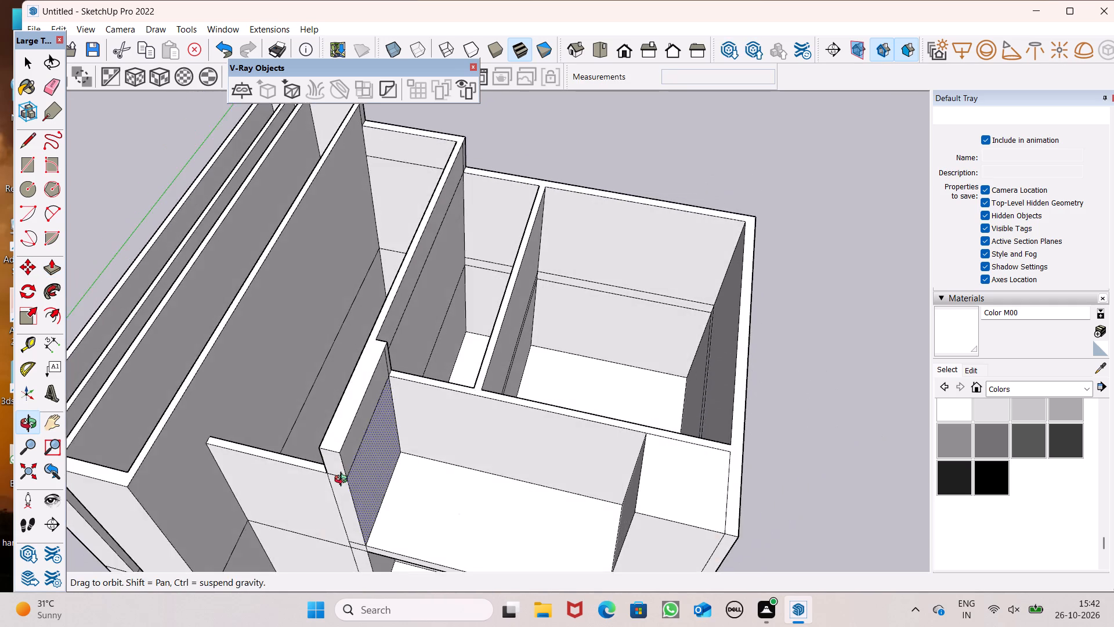
middle_drag(343, 481, 344, 488)
scroll(406, 418, up, 6)
drag(395, 363, 332, 347)
Push/Pull the top of the front wall beside the raised bays up 3' to meet the adjoining raised wall.
scroll(458, 303, down, 8)
middle_drag(376, 403, 523, 260)
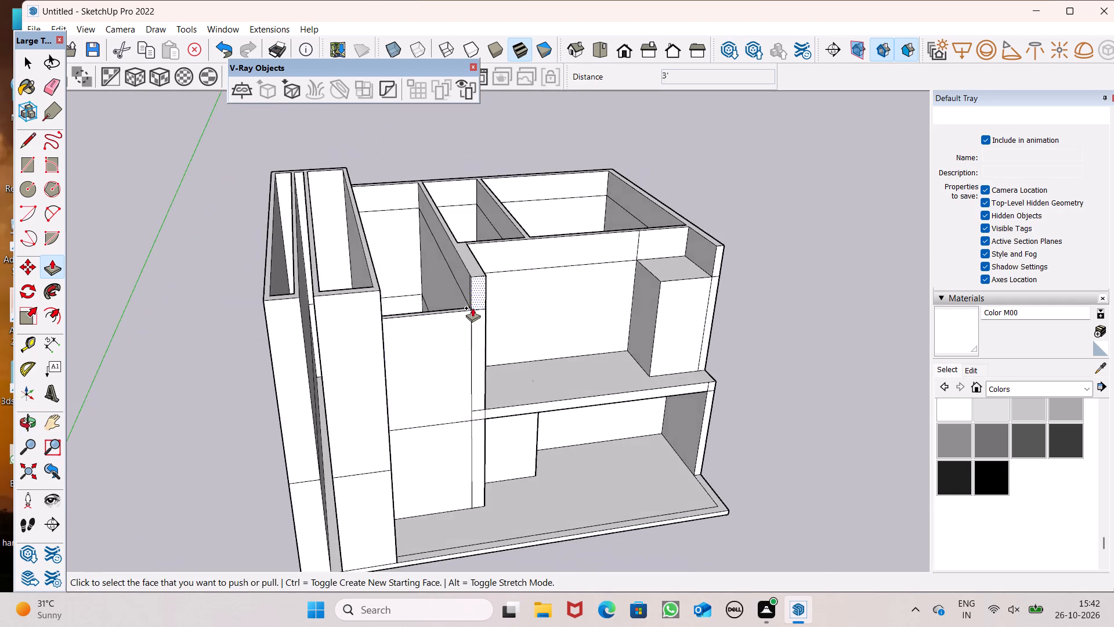
scroll(472, 308, up, 5)
middle_drag(472, 309, 425, 393)
scroll(425, 393, up, 1)
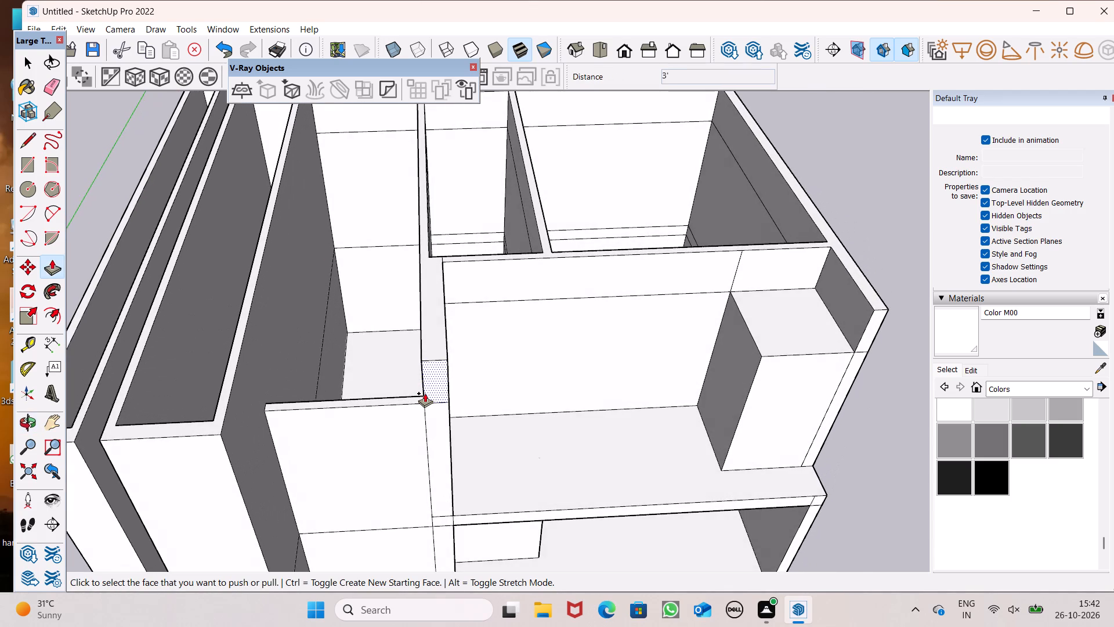
scroll(425, 393, up, 5)
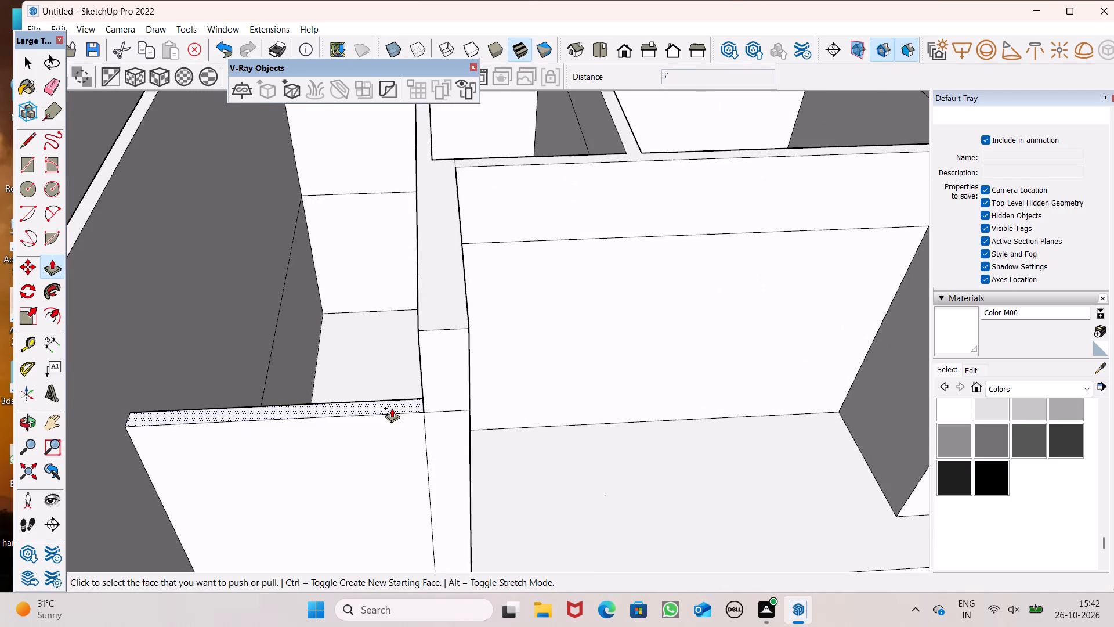
drag(392, 408, 437, 329)
Examine the front elevation to compare the raised room walls with the tall bays.
scroll(308, 244, down, 5)
scroll(372, 338, up, 6)
middle_drag(385, 325, 404, 161)
scroll(409, 246, down, 5)
scroll(413, 314, down, 3)
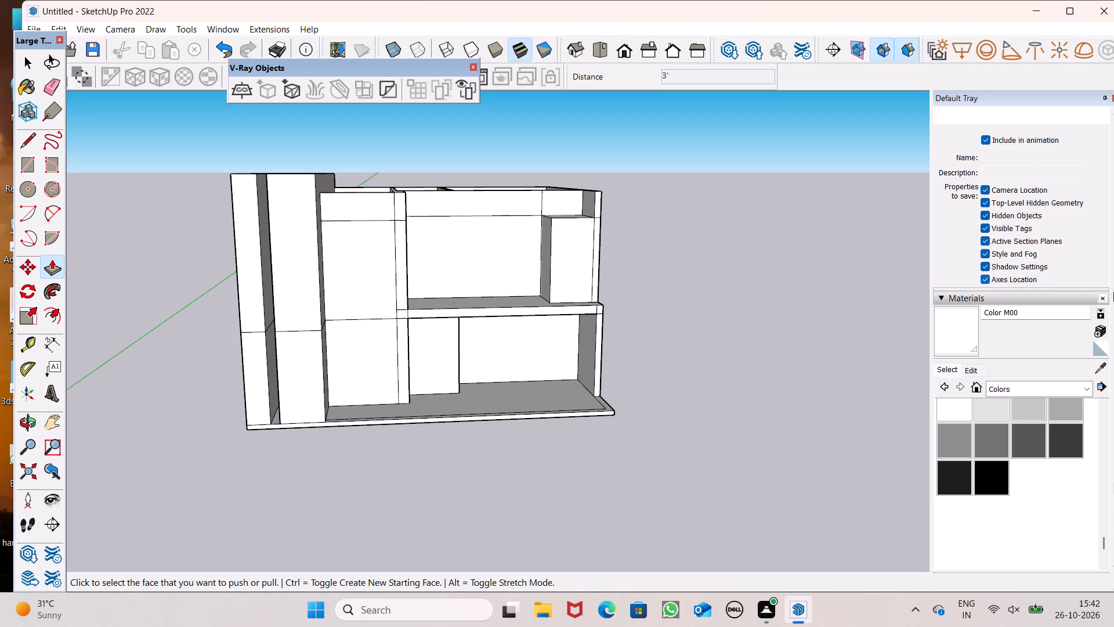
scroll(1113, 369, down, 1)
scroll(665, 285, down, 1)
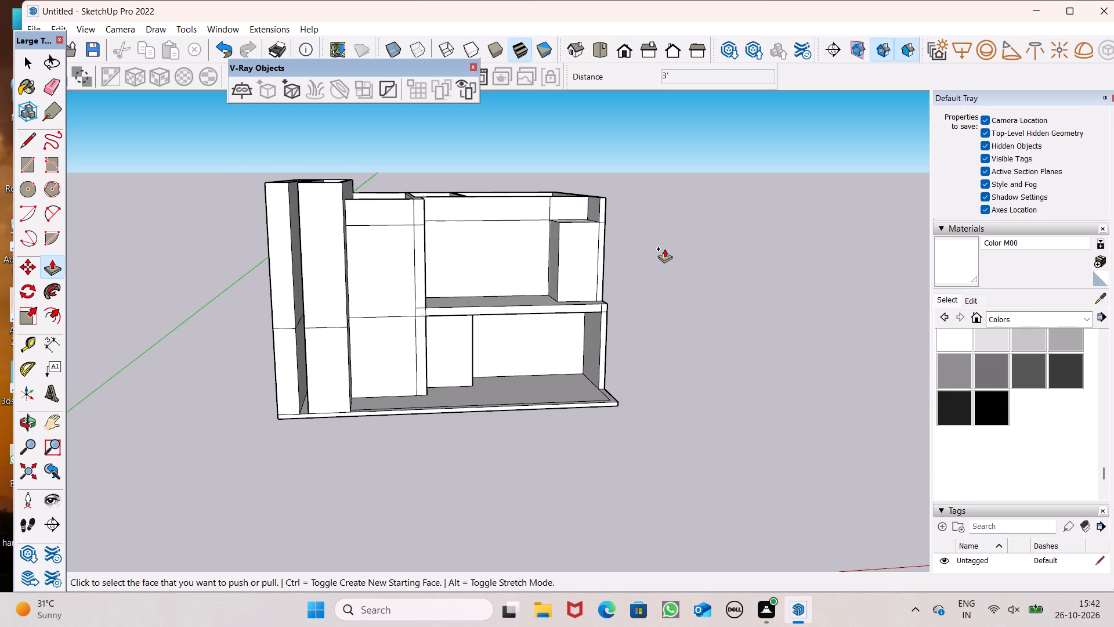
middle_drag(657, 271, 623, 260)
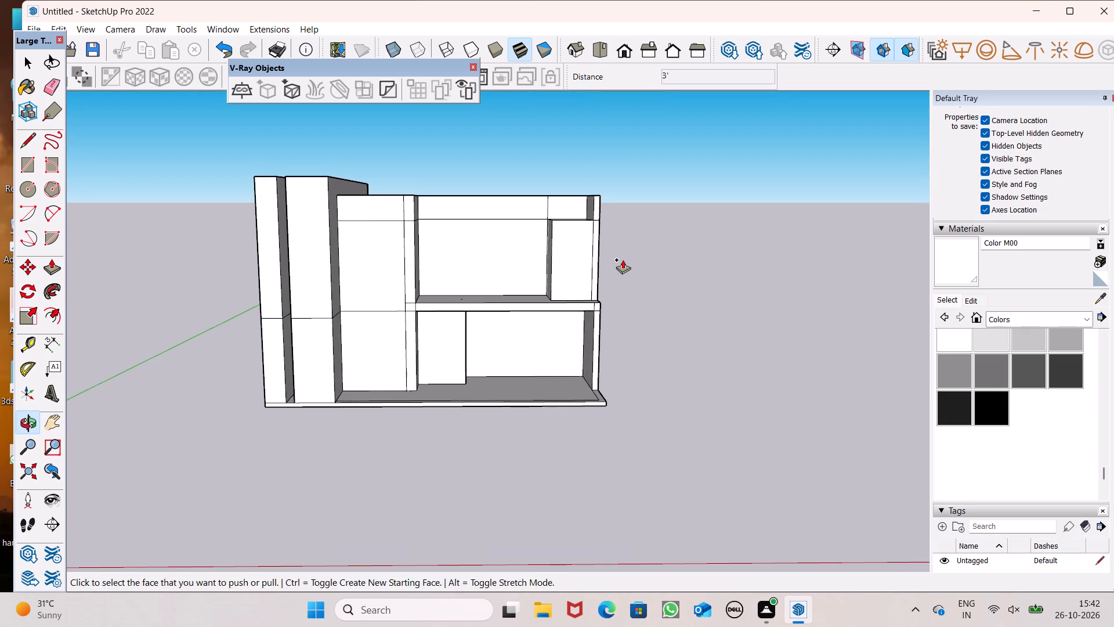
middle_click(623, 260)
Push/Pull the top of the tall side bays' walls up 1'.
scroll(373, 210, up, 1)
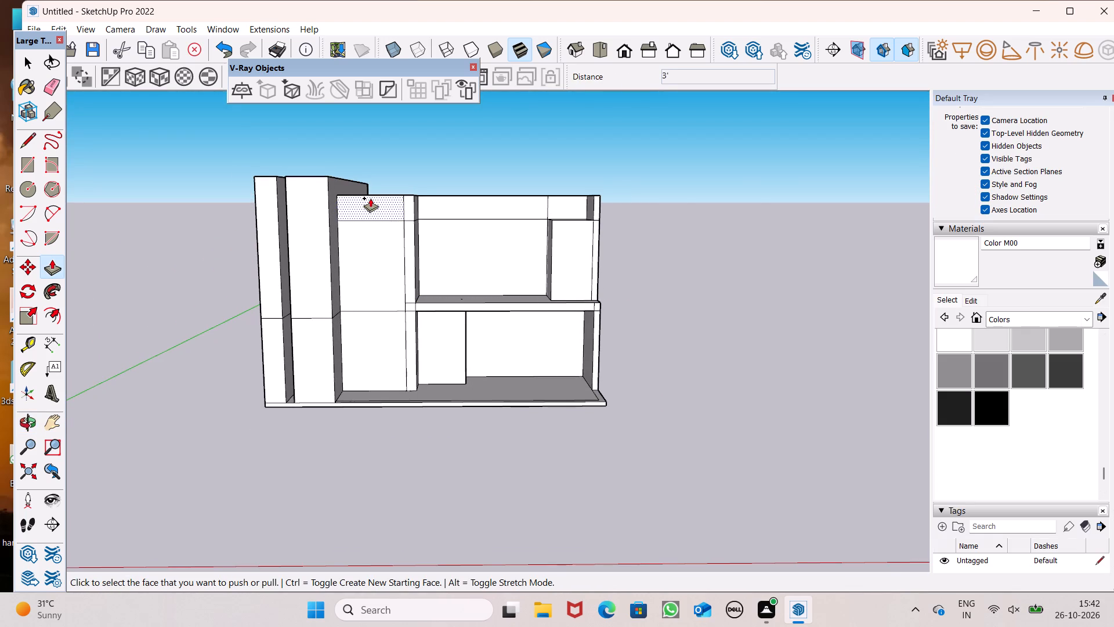
scroll(371, 207, down, 3)
middle_drag(373, 230, 352, 307)
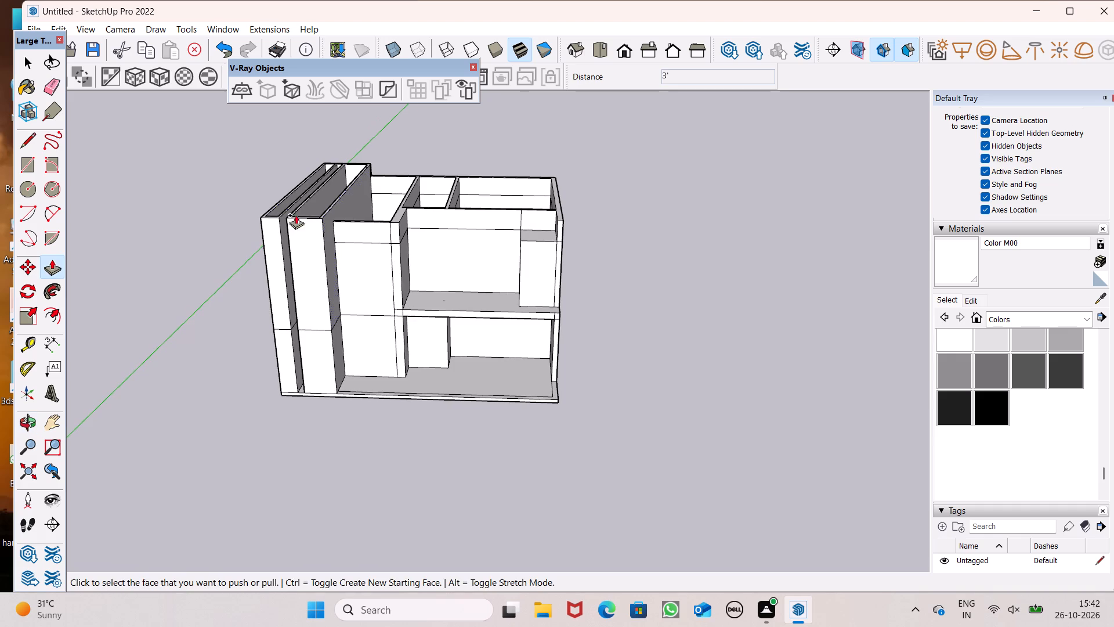
middle_drag(300, 209, 310, 322)
scroll(300, 212, up, 1)
scroll(306, 311, up, 6)
scroll(319, 309, down, 3)
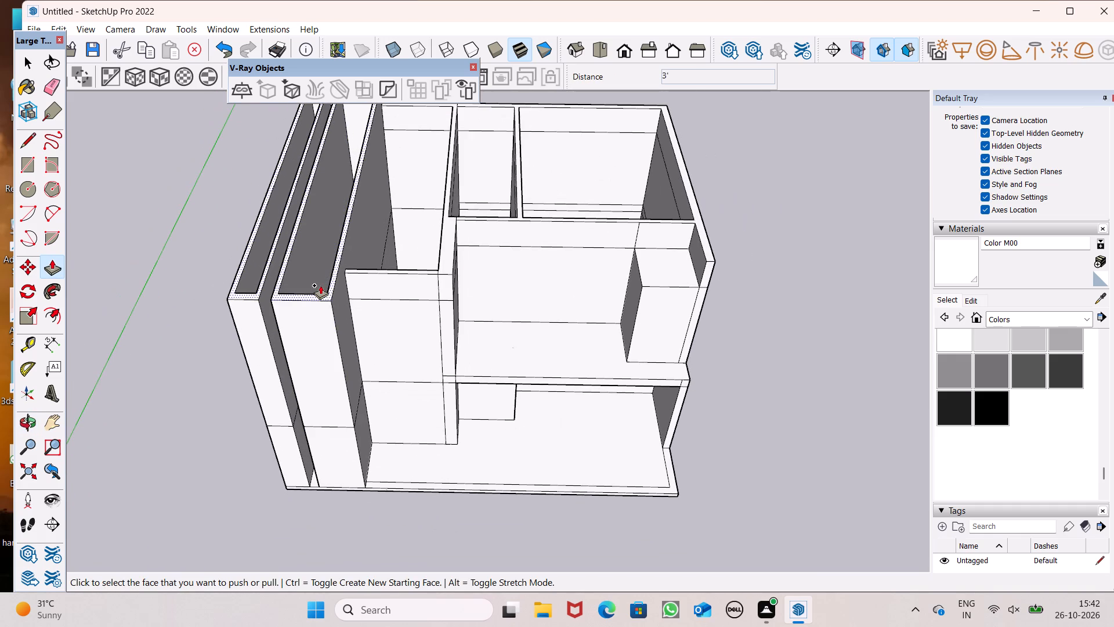
drag(331, 295, 331, 277)
text(1')
key(Return)
Examine the tall bays' height against the adjoining room walls from the front and above.
scroll(330, 278, down, 3)
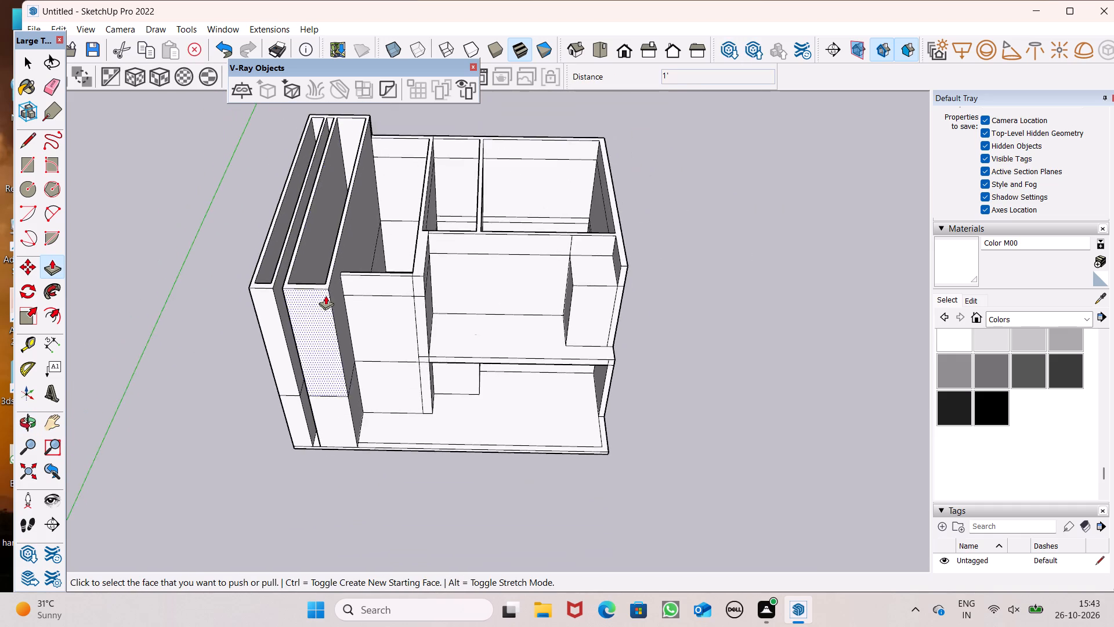
middle_drag(327, 286, 309, 129)
scroll(330, 145, up, 5)
middle_drag(371, 211, 398, 144)
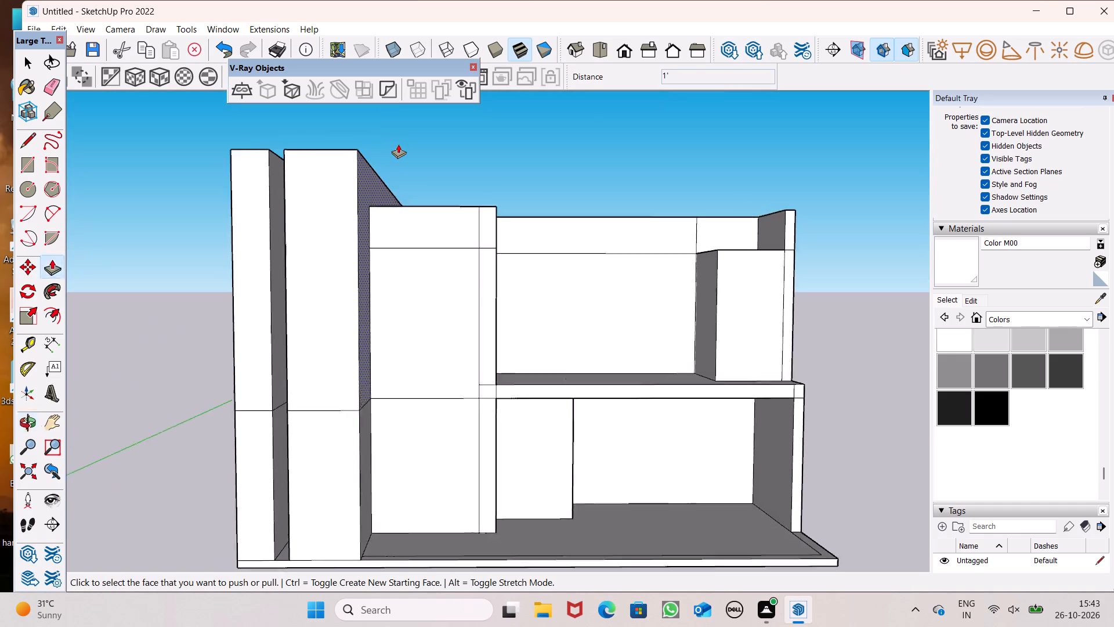
scroll(398, 144, up, 1)
middle_drag(386, 206, 396, 276)
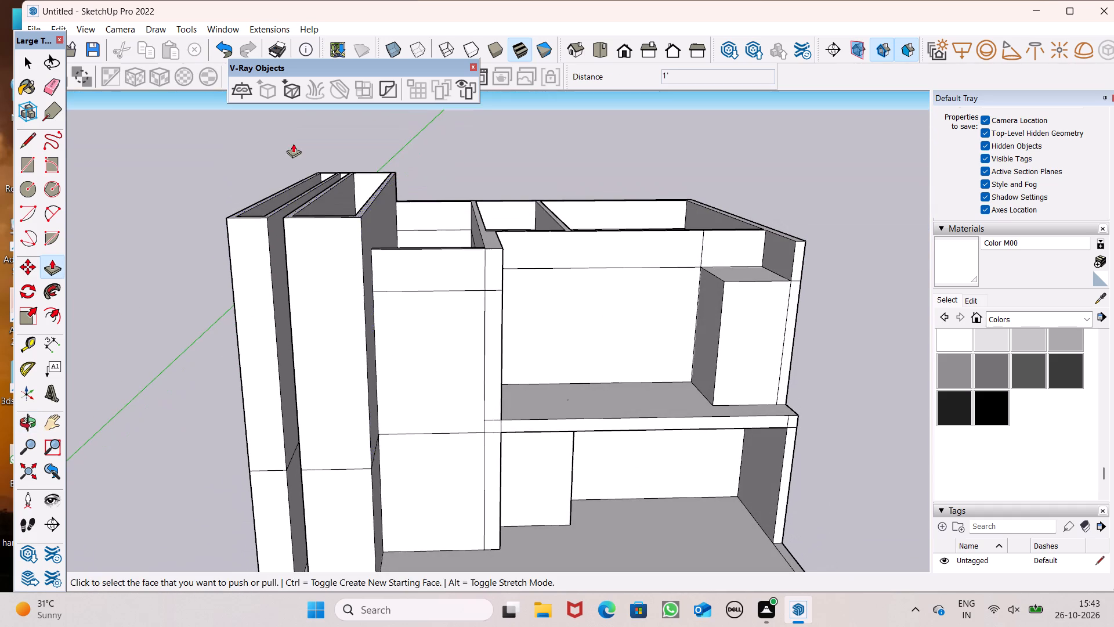
Push/Pull the top of the tall side bays' walls up another 1'.
middle_drag(307, 243, 307, 258)
scroll(307, 258, up, 1)
scroll(351, 219, up, 3)
middle_drag(355, 236, 360, 266)
scroll(356, 272, up, 1)
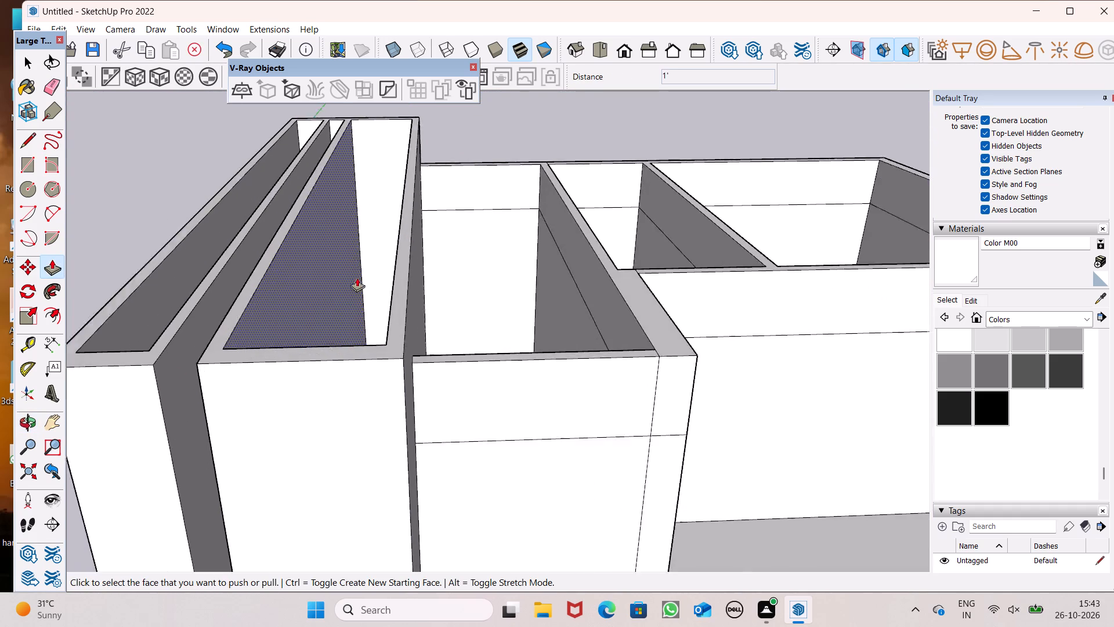
scroll(357, 278, up, 2)
drag(433, 394, 431, 365)
text(1')
drag(431, 365, 429, 364)
key(Return)
Examine the tall bays' height against the rest of the building from the front and above.
scroll(371, 330, down, 5)
middle_drag(348, 366, 317, 232)
scroll(324, 222, down, 5)
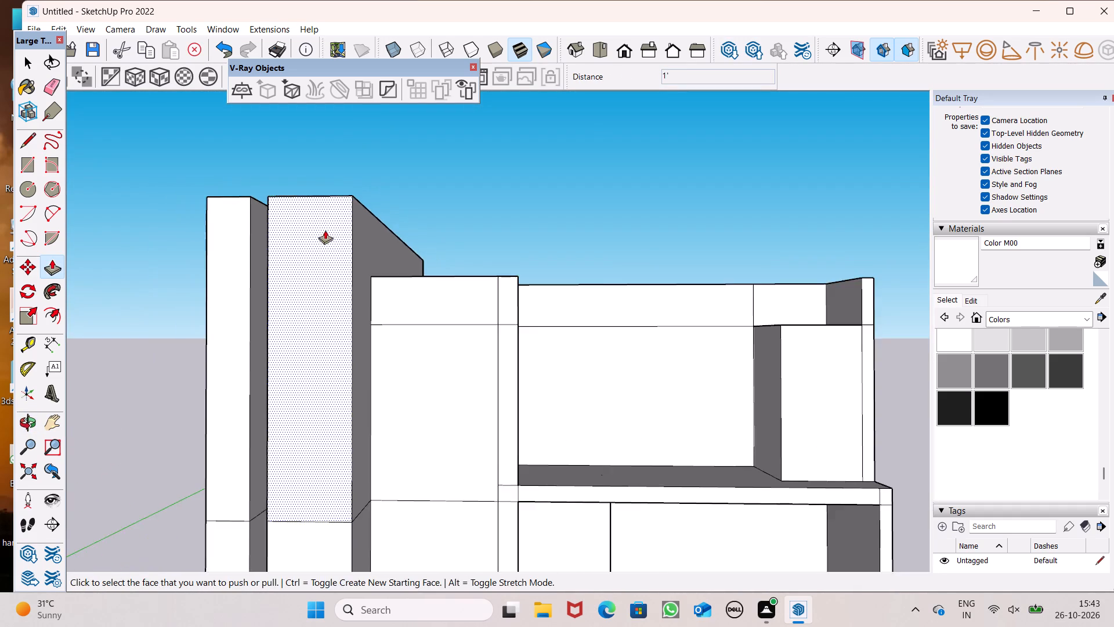
scroll(325, 230, down, 3)
middle_drag(445, 321, 480, 401)
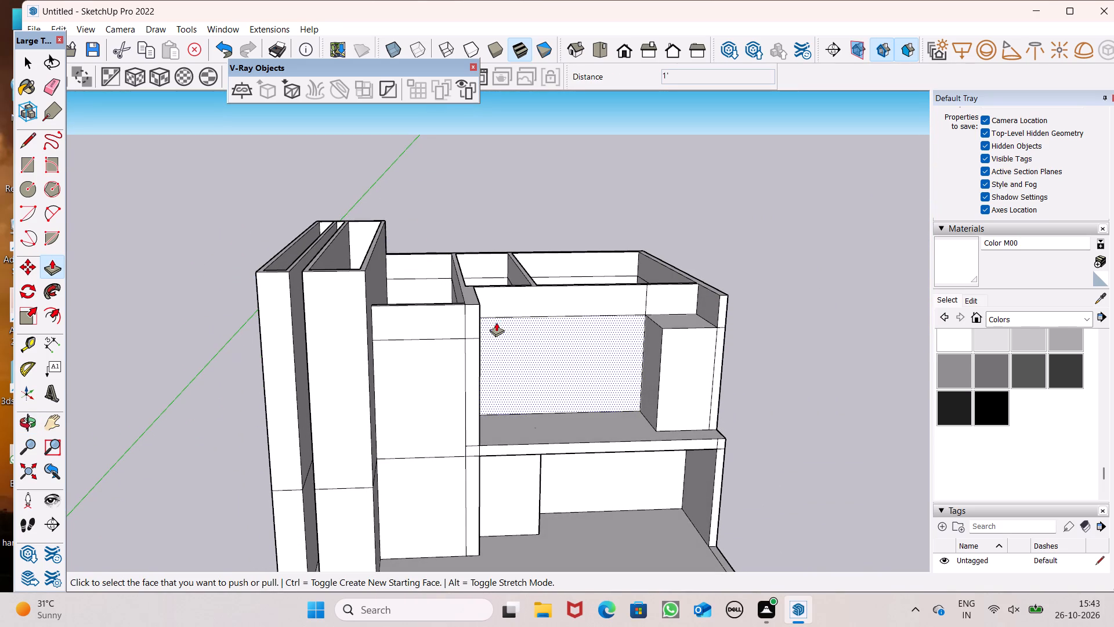
scroll(515, 349, down, 2)
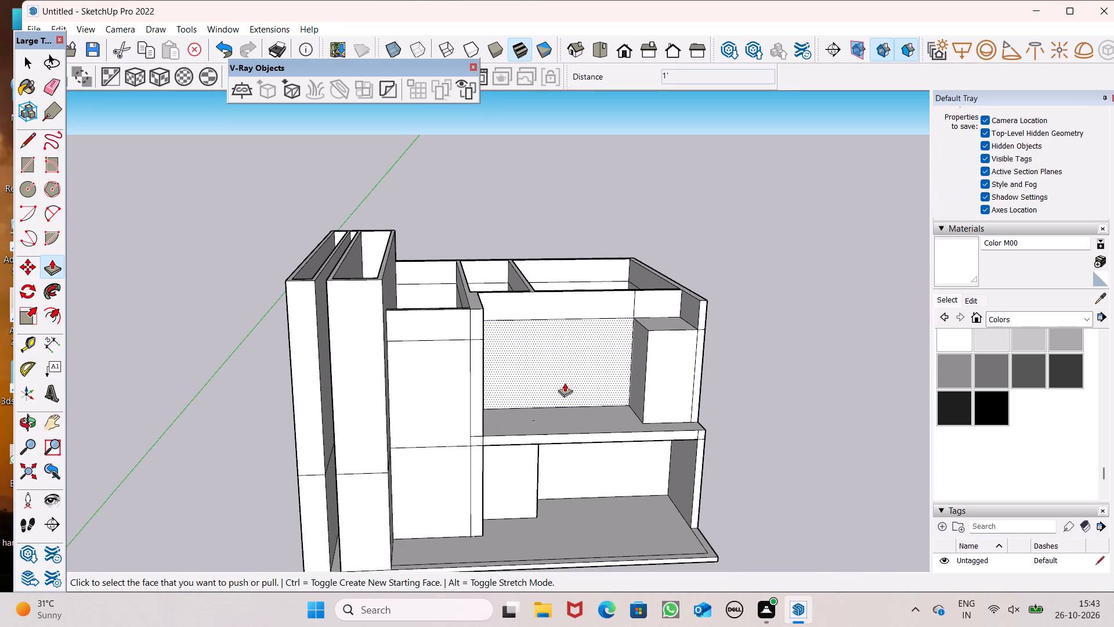
middle_drag(565, 383, 563, 492)
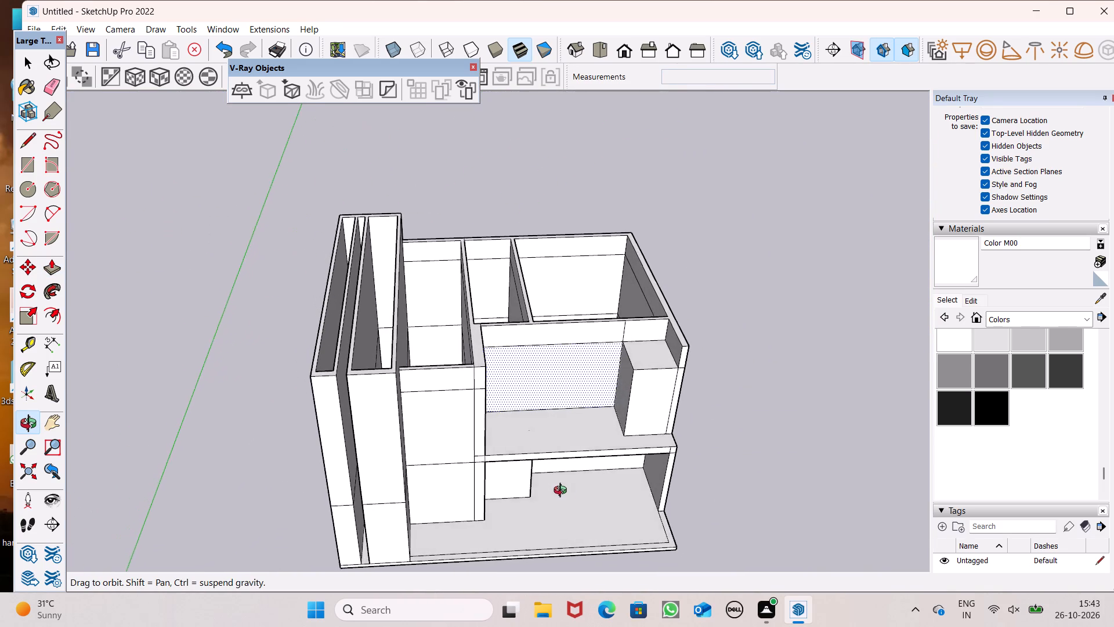
middle_drag(563, 492, 565, 544)
middle_drag(535, 478, 542, 552)
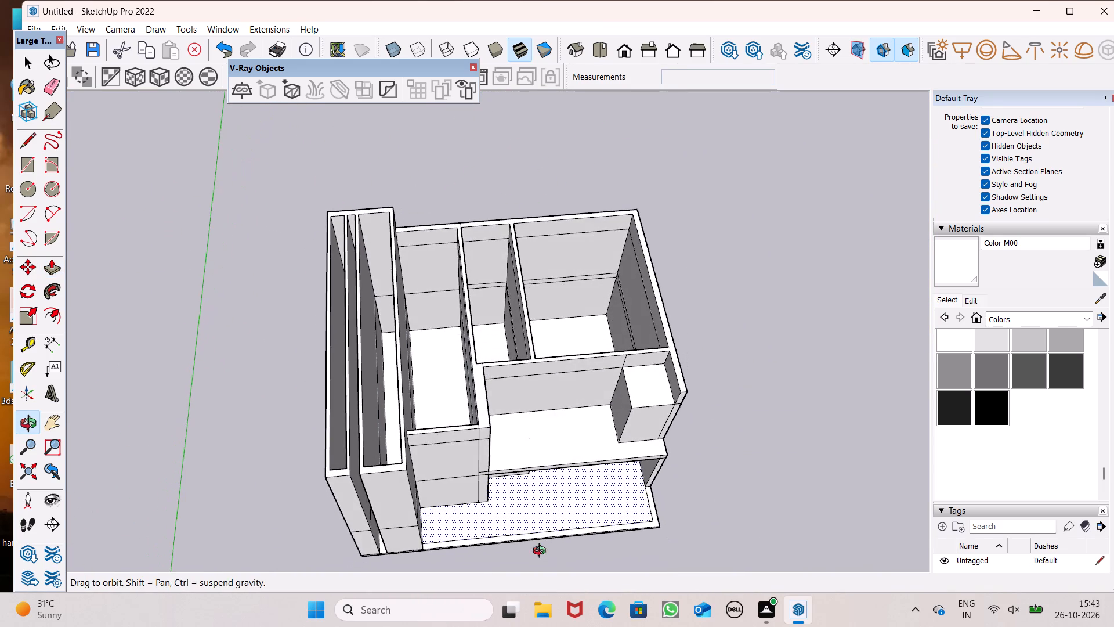
middle_drag(542, 552, 624, 581)
scroll(470, 401, up, 7)
scroll(420, 327, down, 6)
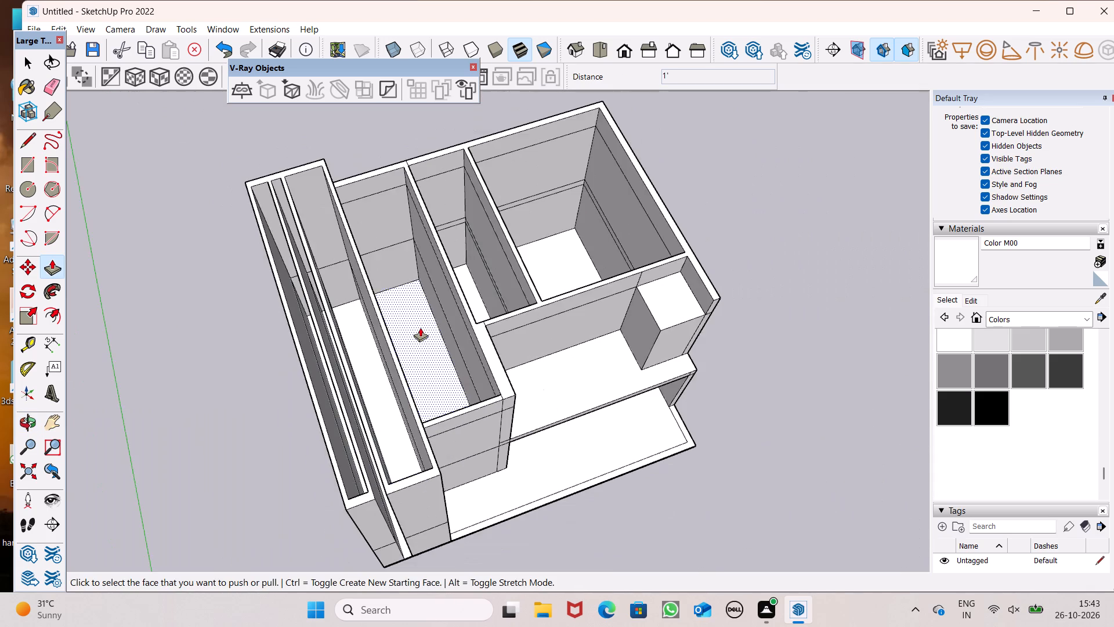
middle_drag(399, 343, 551, 339)
scroll(462, 349, down, 4)
middle_drag(444, 425, 161, 540)
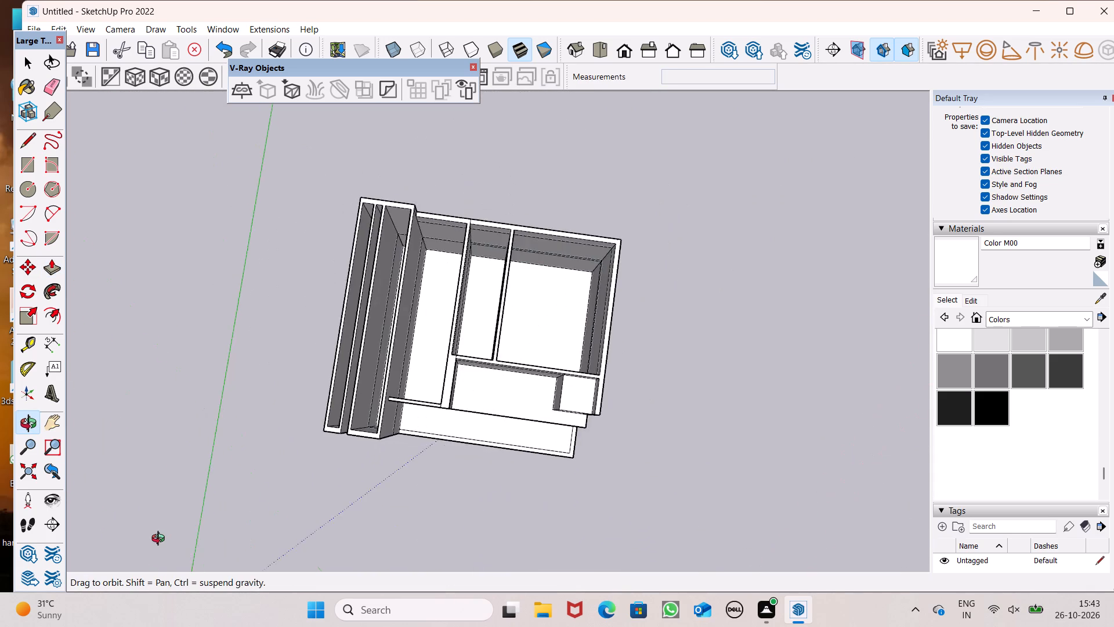
middle_drag(161, 540, 522, 491)
Close the wide side bay at upper-floor level with a line along its wall seam and Push/Pull the new face 4".
scroll(460, 435, up, 6)
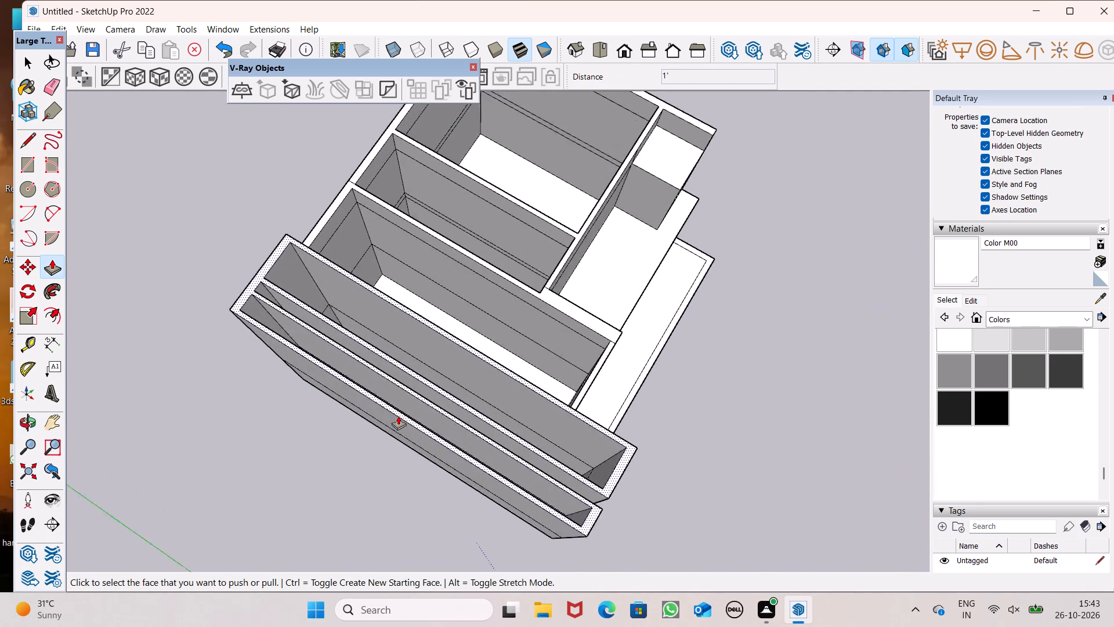
scroll(398, 416, up, 1)
middle_drag(418, 403, 389, 444)
scroll(392, 404, up, 8)
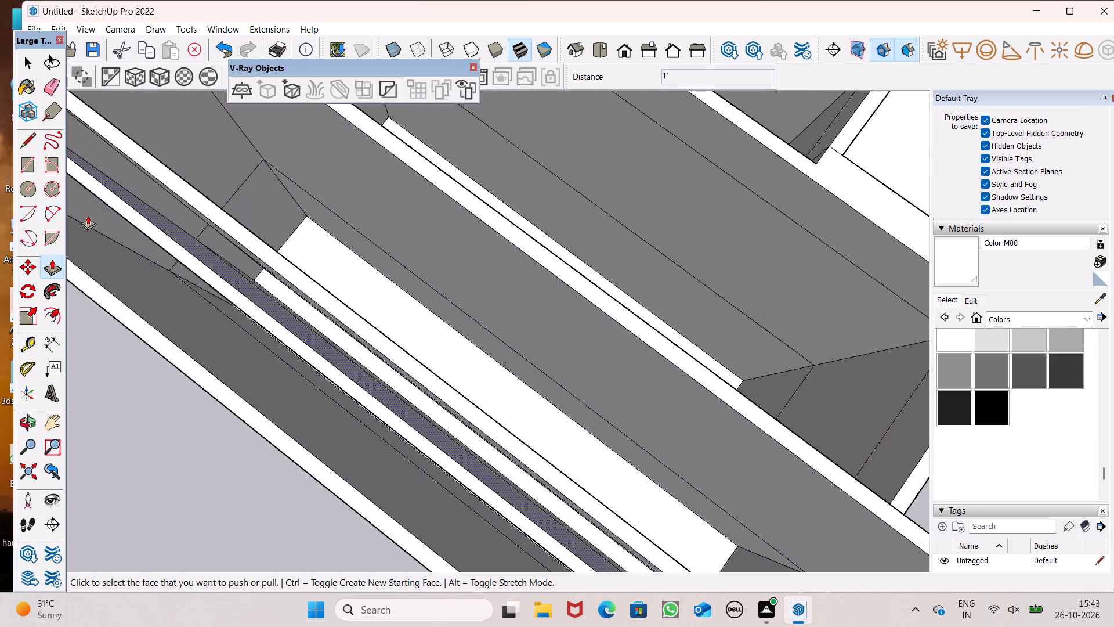
click(21, 149)
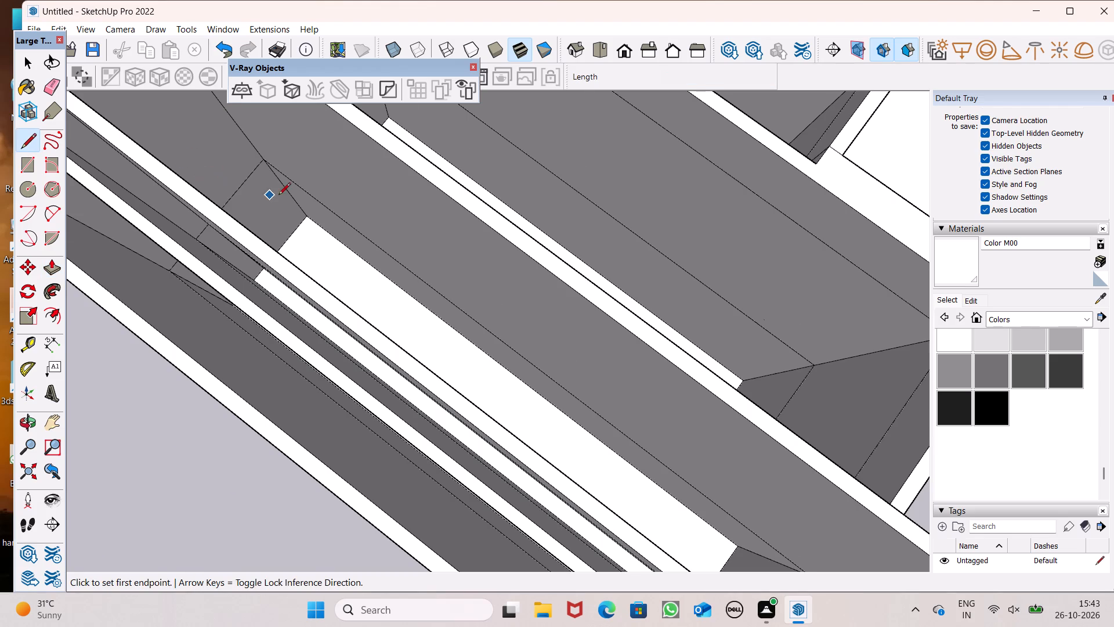
scroll(278, 196, up, 4)
click(182, 232)
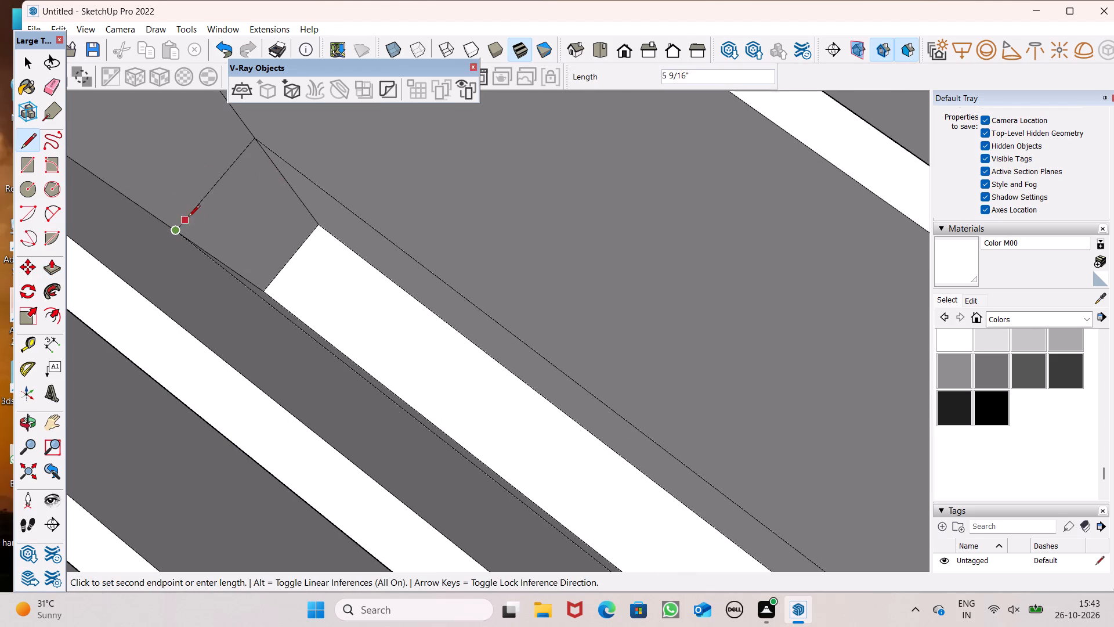
click(190, 216)
click(44, 275)
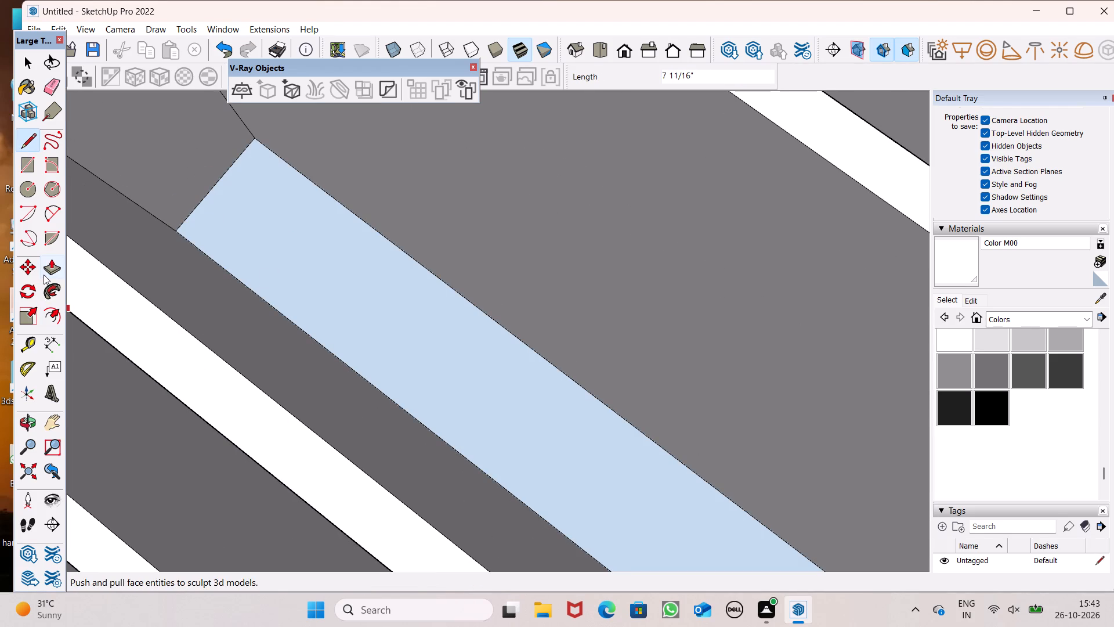
scroll(324, 326, up, 1)
drag(331, 327, 332, 330)
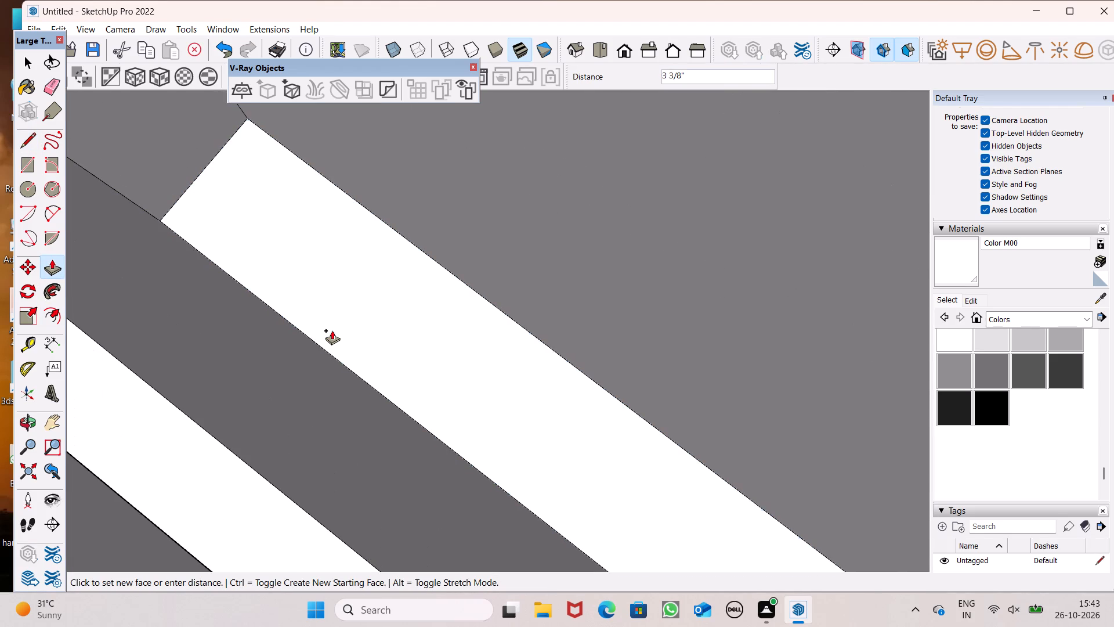
drag(332, 330, 332, 334)
text(4")
key(Return)
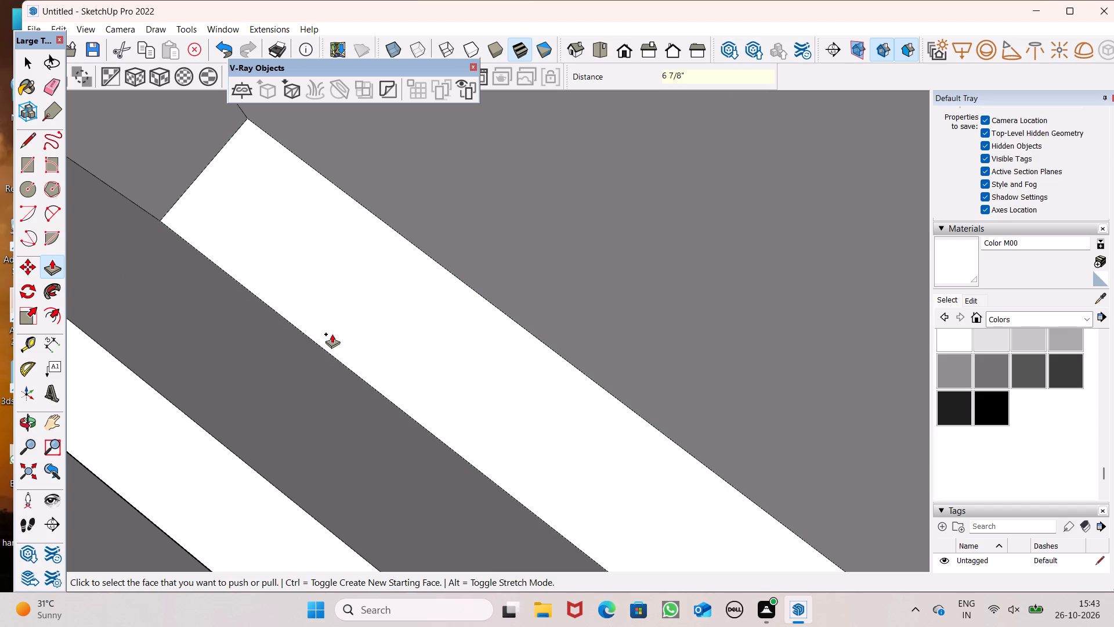
Close the narrow outer bay at upper-floor level with a line along its wall seam and Push/Pull the new face 5".
scroll(594, 228, down, 5)
scroll(468, 229, down, 2)
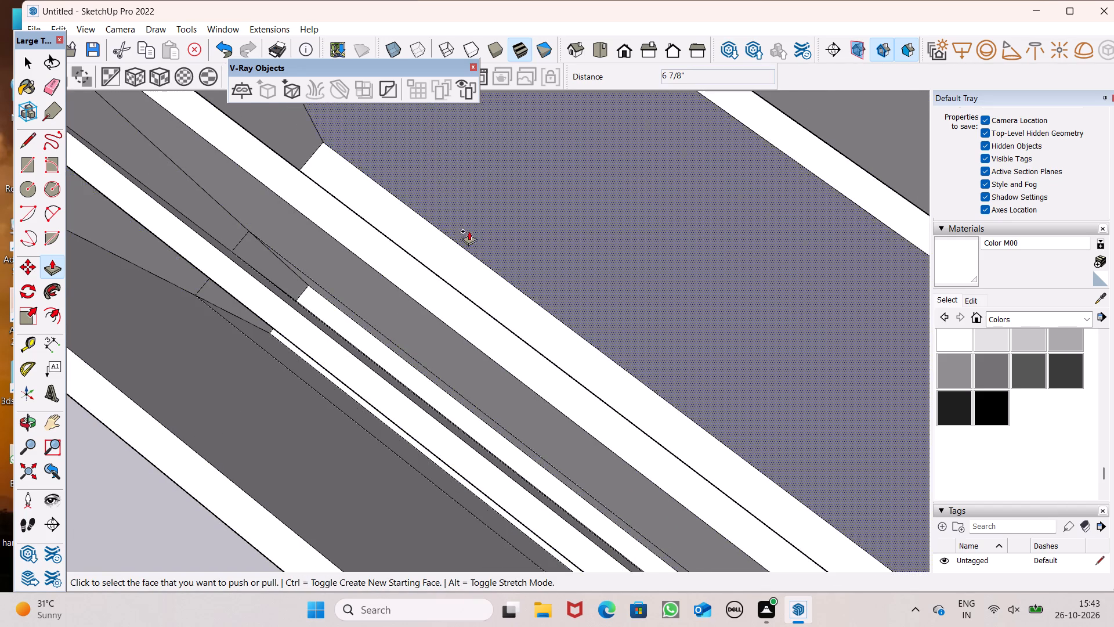
scroll(469, 231, down, 2)
middle_drag(432, 293, 389, 284)
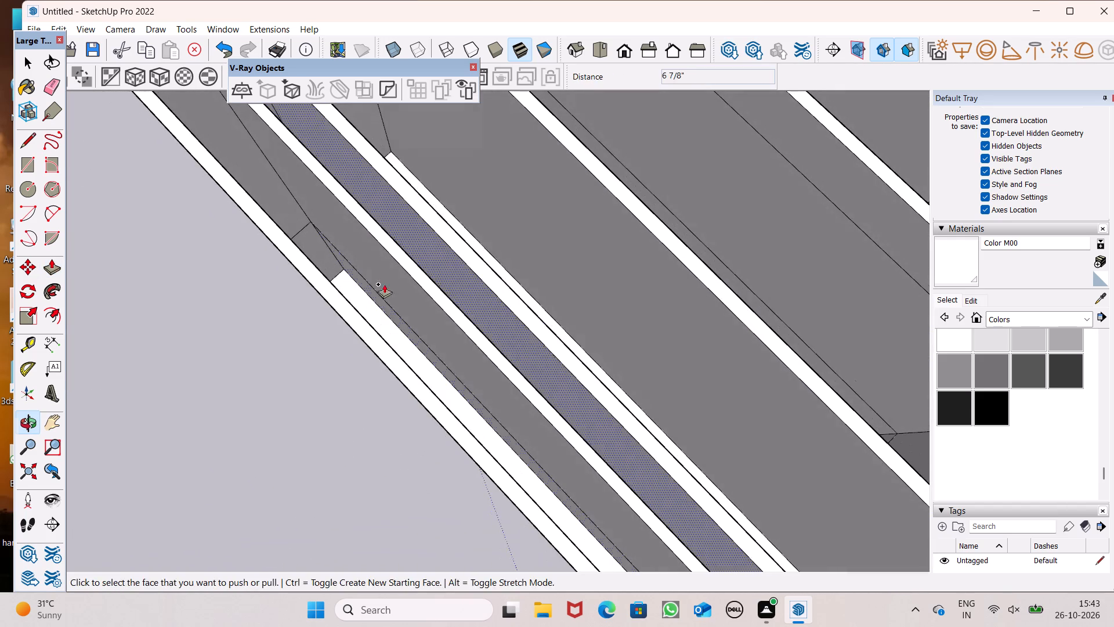
click(24, 143)
scroll(224, 177, up, 6)
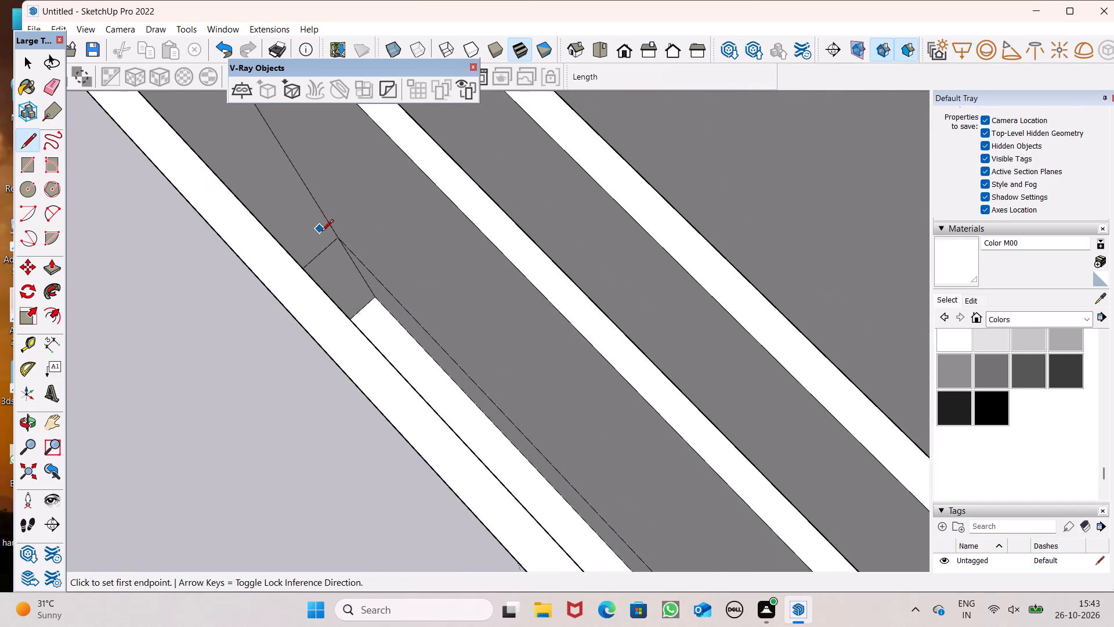
scroll(321, 260, up, 6)
click(298, 270)
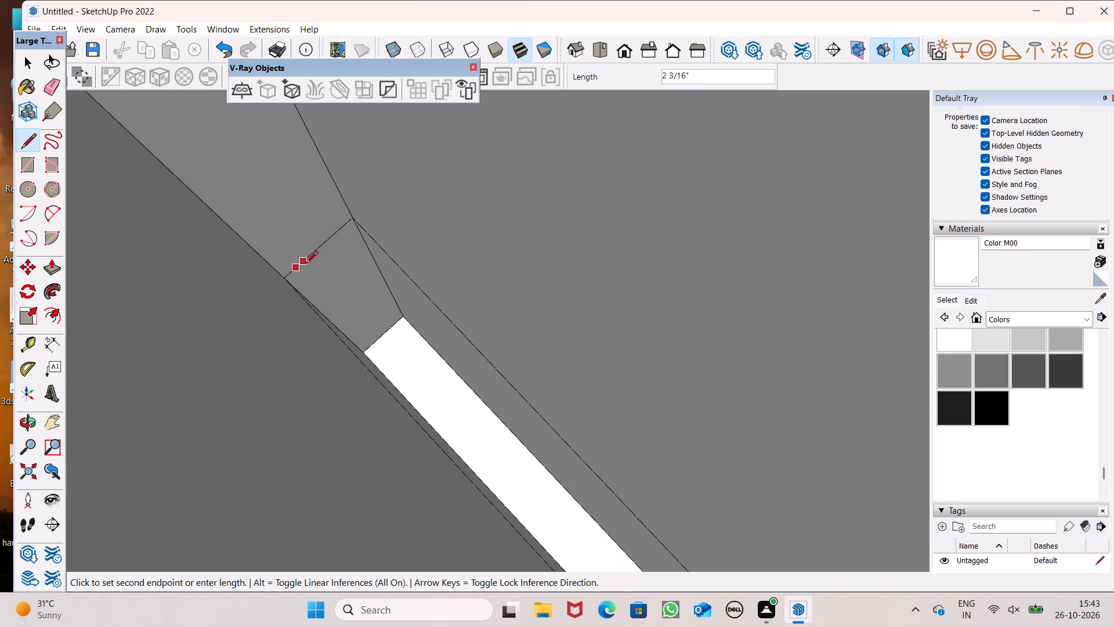
click(306, 264)
click(45, 264)
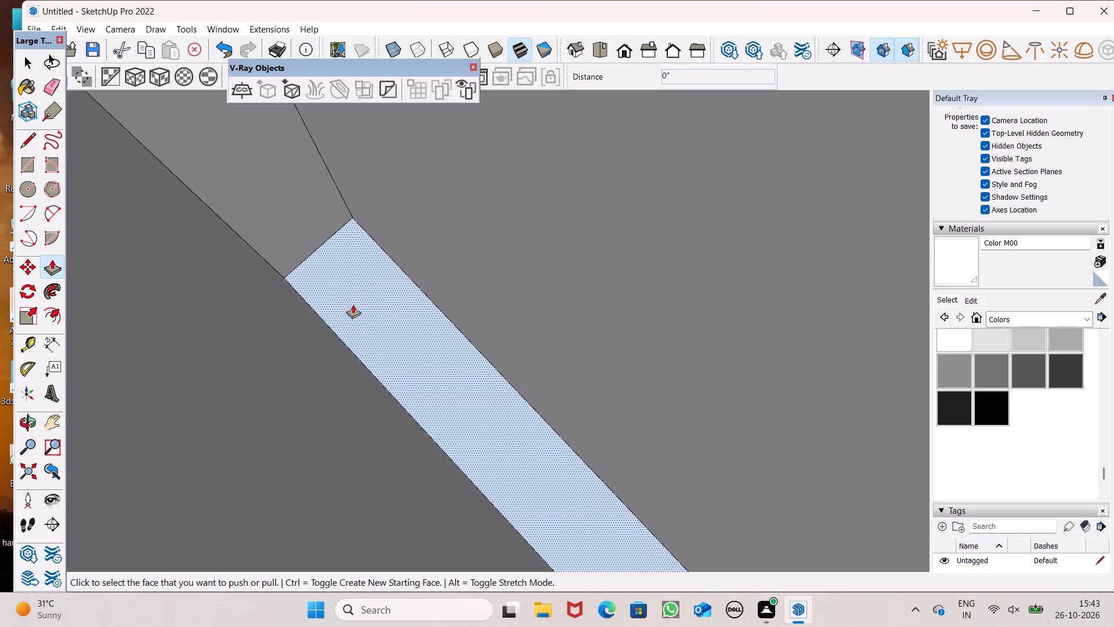
drag(363, 310, 366, 316)
key(5)
key(shift+quotedbl)
key(Return)
Examine the side bays, front terraces and room interiors from the front and above for remaining gaps and stray edges.
scroll(298, 287, down, 7)
scroll(288, 302, up, 3)
scroll(287, 307, down, 10)
middle_drag(360, 336, 410, 237)
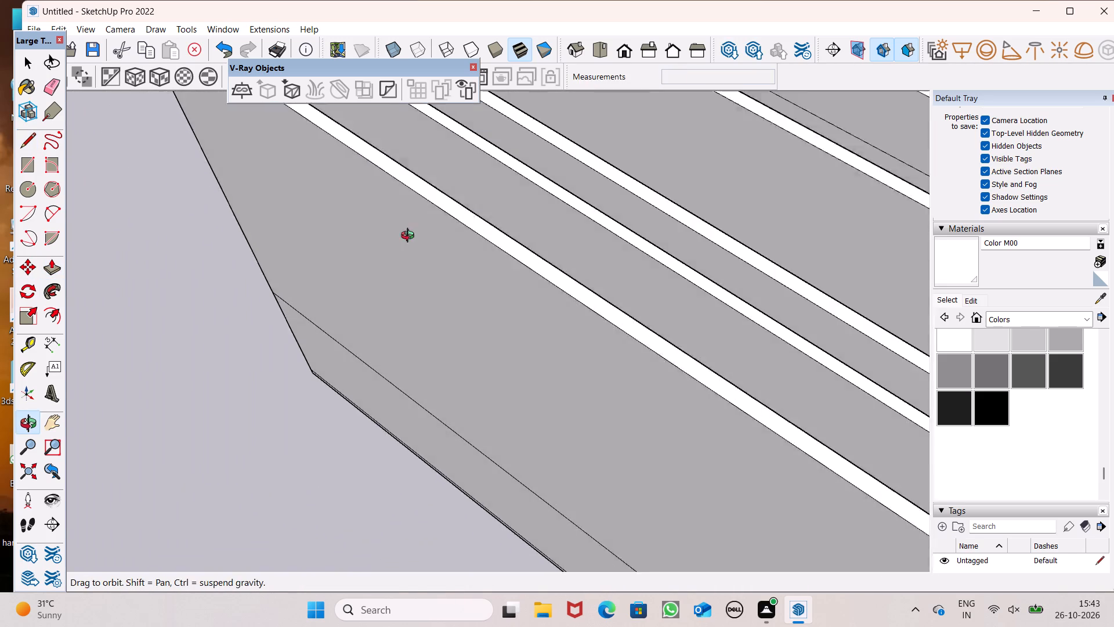
middle_drag(410, 237, 411, 232)
scroll(382, 289, down, 6)
middle_drag(406, 343, 179, 128)
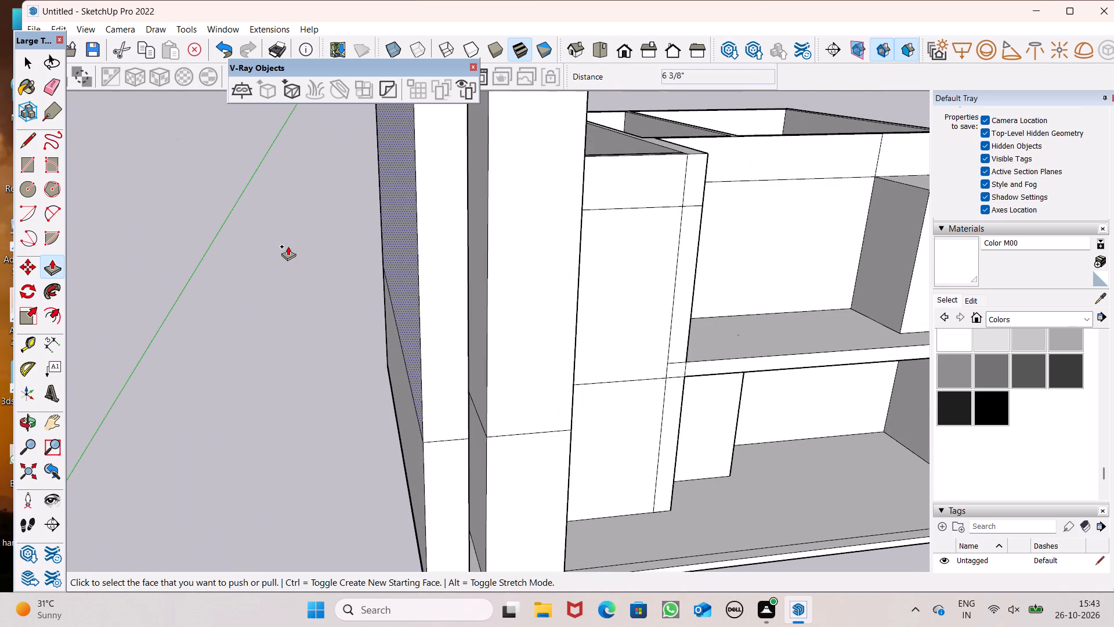
scroll(288, 252, down, 5)
middle_drag(395, 303, 384, 548)
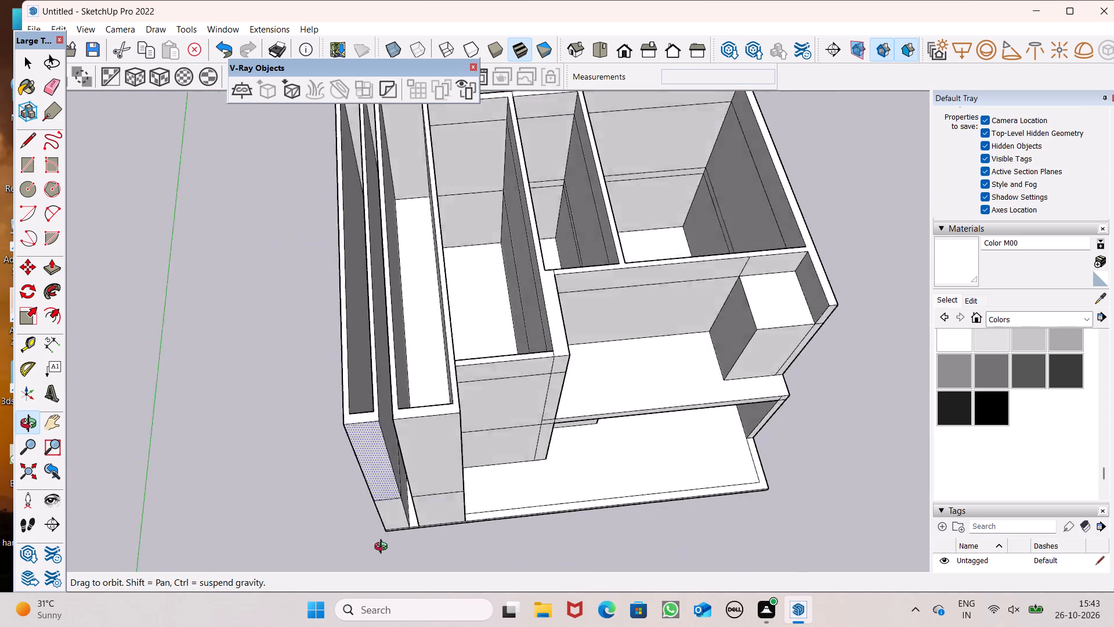
middle_drag(384, 548, 385, 562)
scroll(385, 561, up, 1)
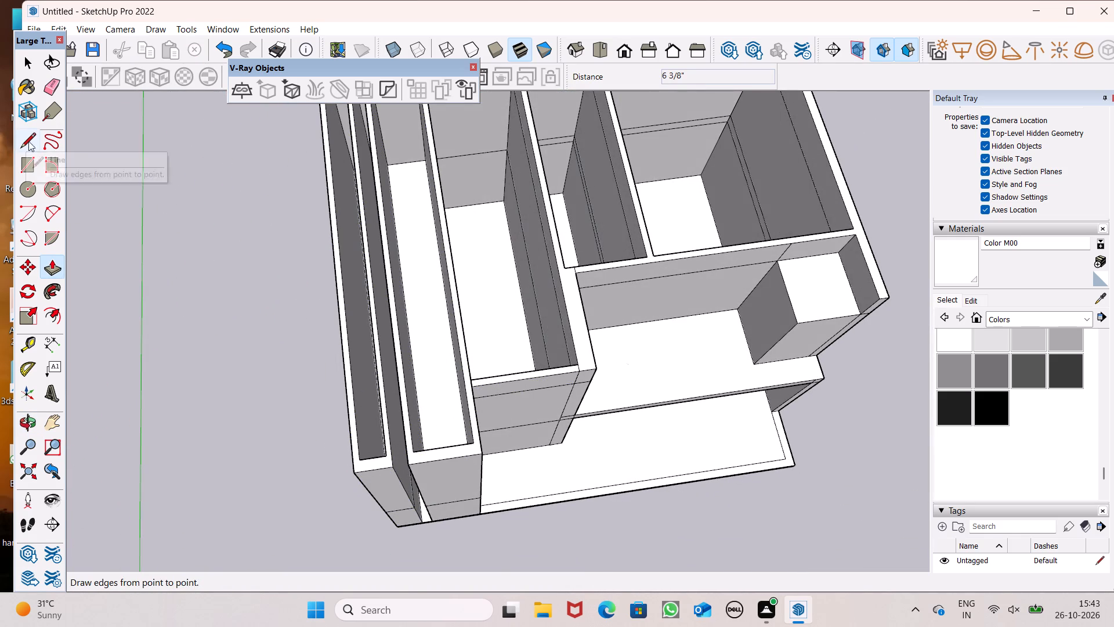
scroll(193, 307, down, 3)
middle_drag(398, 375, 384, 296)
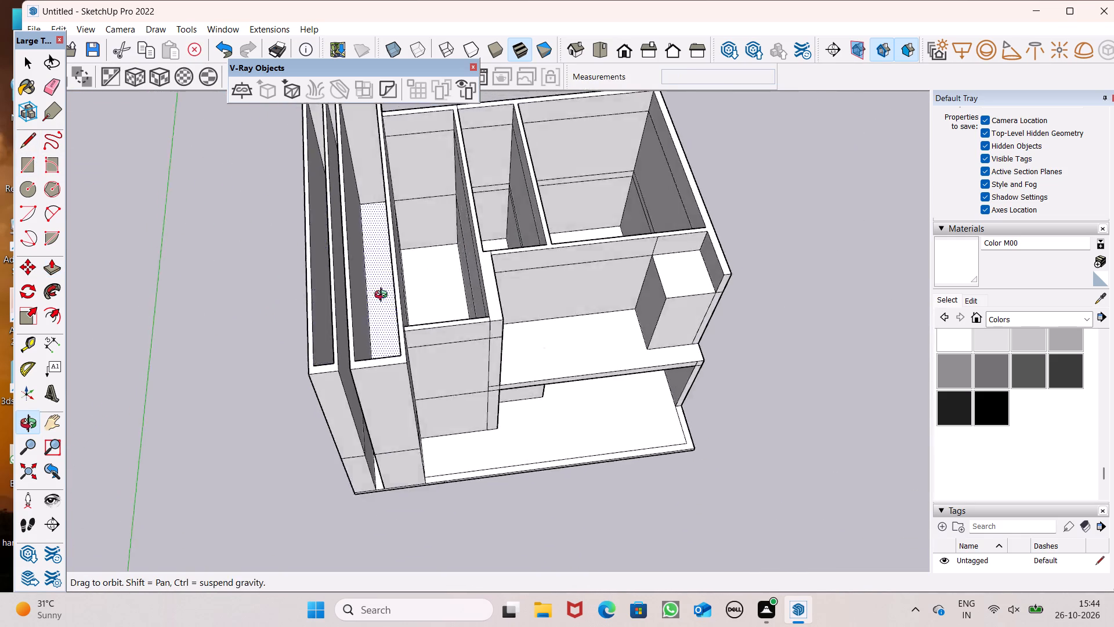
middle_drag(384, 296, 286, 146)
scroll(284, 145, up, 1)
scroll(489, 276, down, 2)
middle_drag(568, 326, 603, 498)
scroll(677, 243, up, 3)
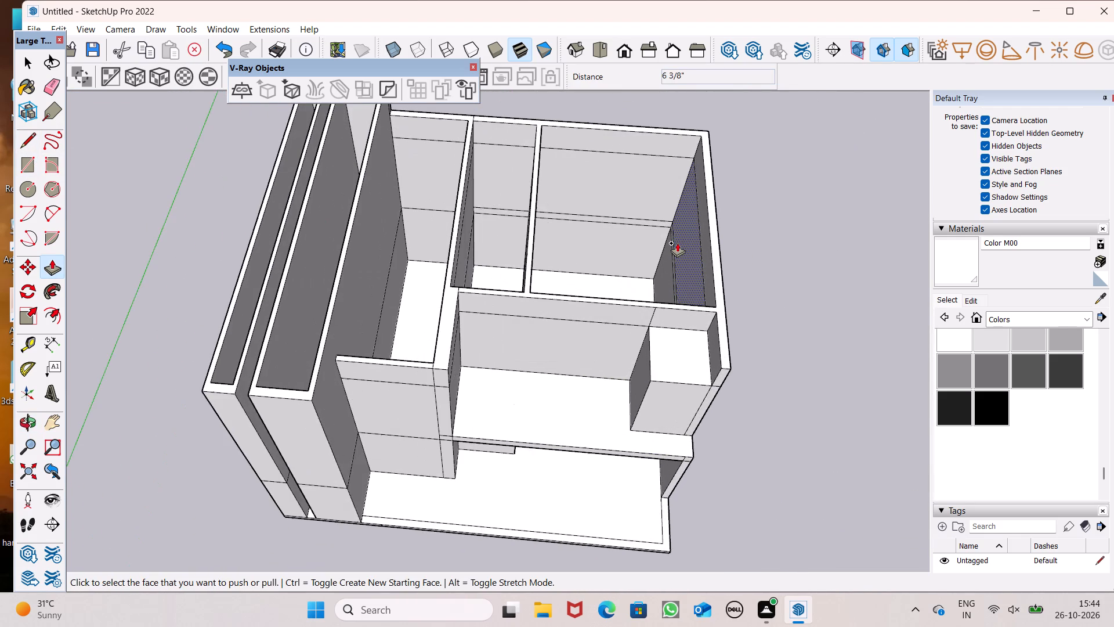
scroll(677, 243, up, 1)
middle_drag(686, 245, 710, 377)
middle_drag(671, 316, 647, 181)
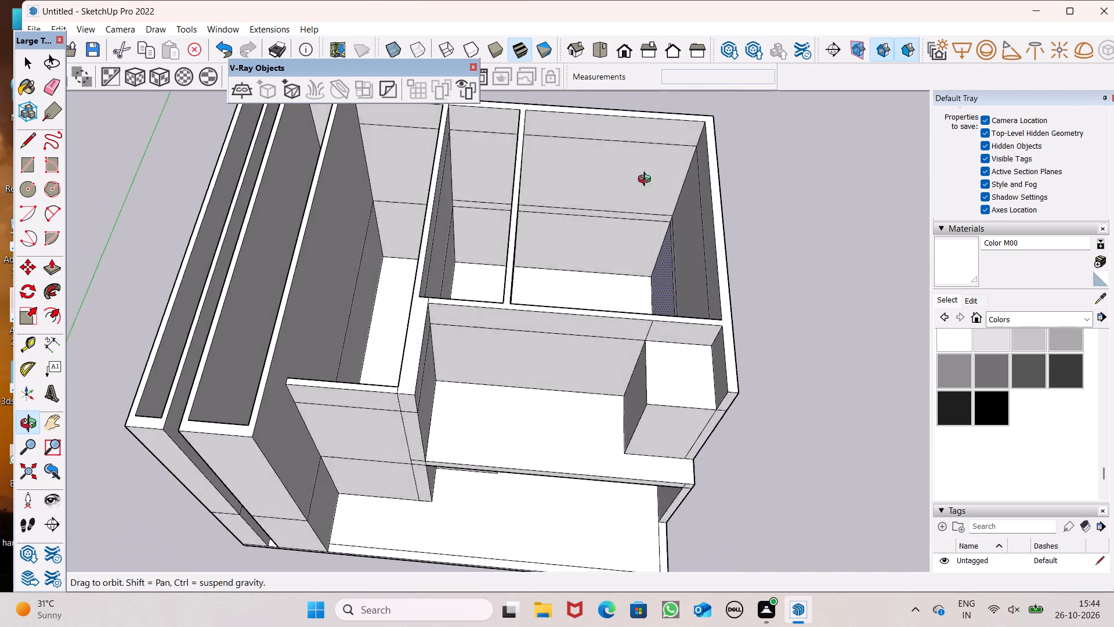
middle_drag(647, 181, 531, 263)
scroll(636, 93, up, 1)
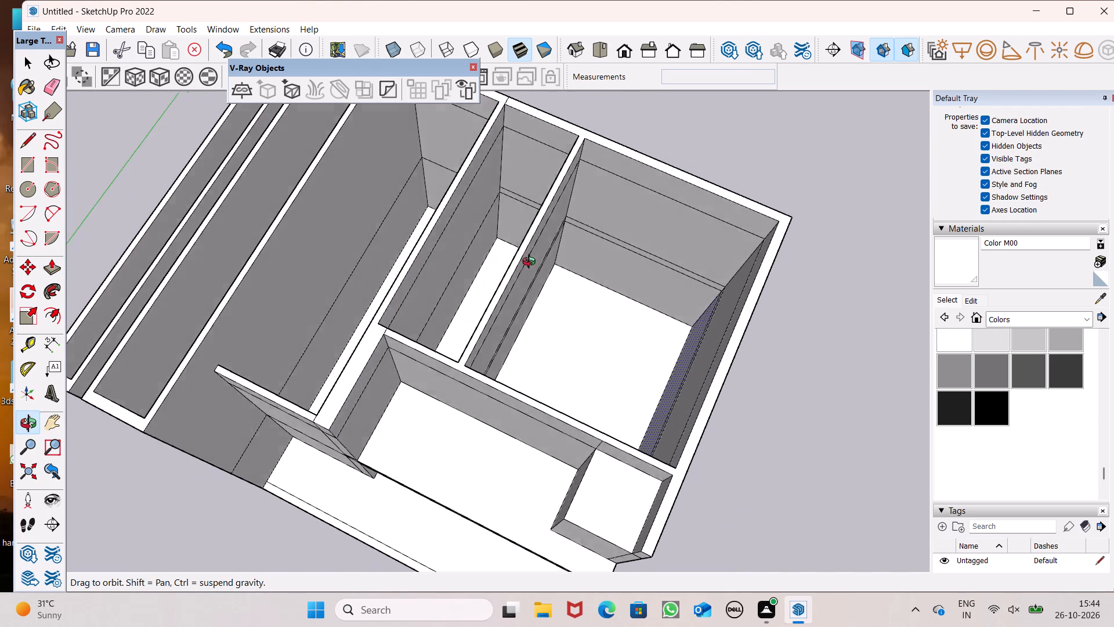
middle_drag(531, 263, 271, 237)
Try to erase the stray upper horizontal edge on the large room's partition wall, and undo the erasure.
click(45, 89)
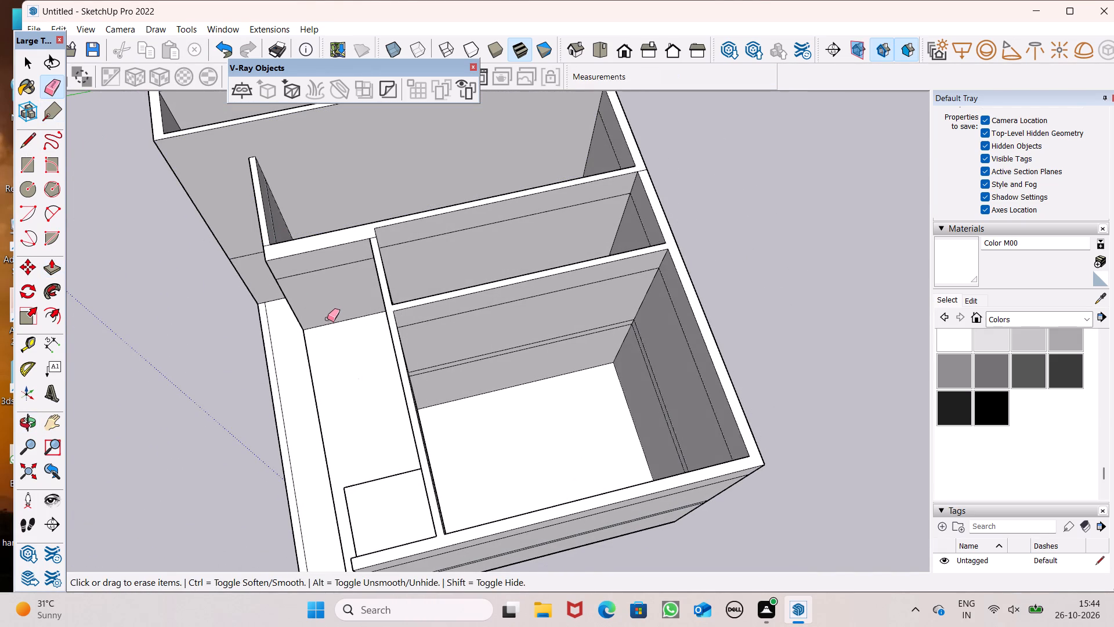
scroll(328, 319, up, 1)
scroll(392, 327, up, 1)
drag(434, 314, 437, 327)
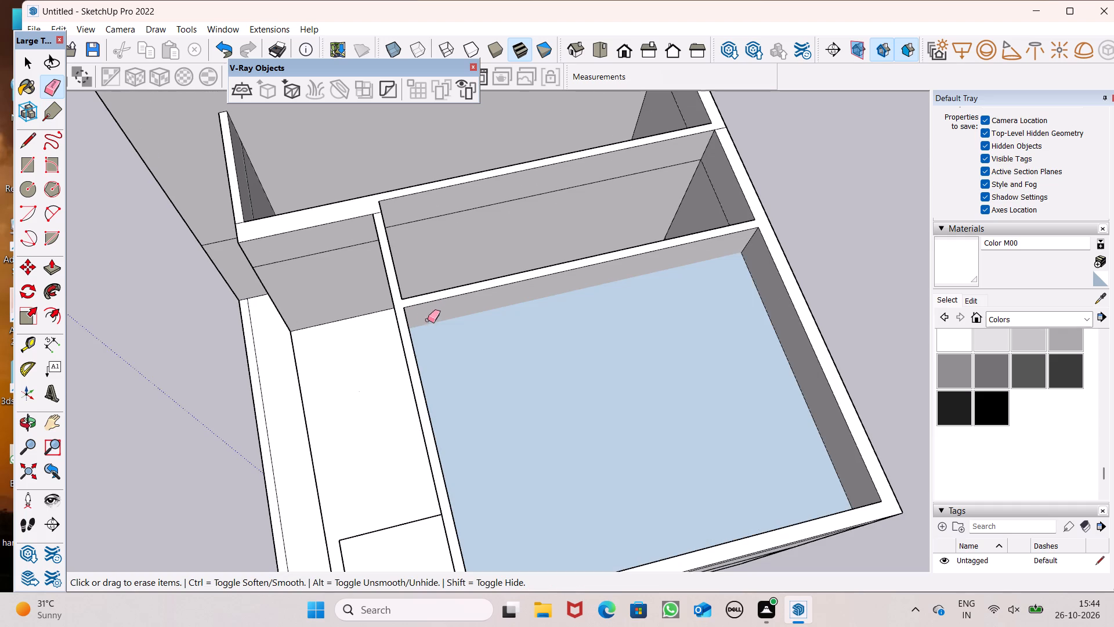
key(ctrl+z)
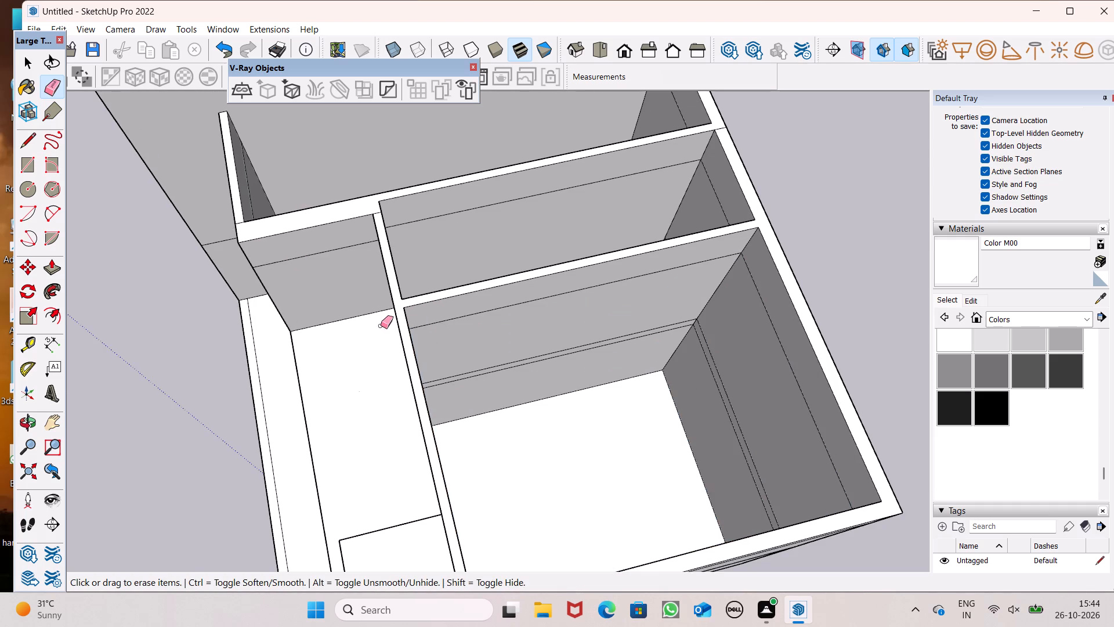
Draw a 6" line across the top of the large room's partition wall where it meets the terrace-side wall.
click(24, 140)
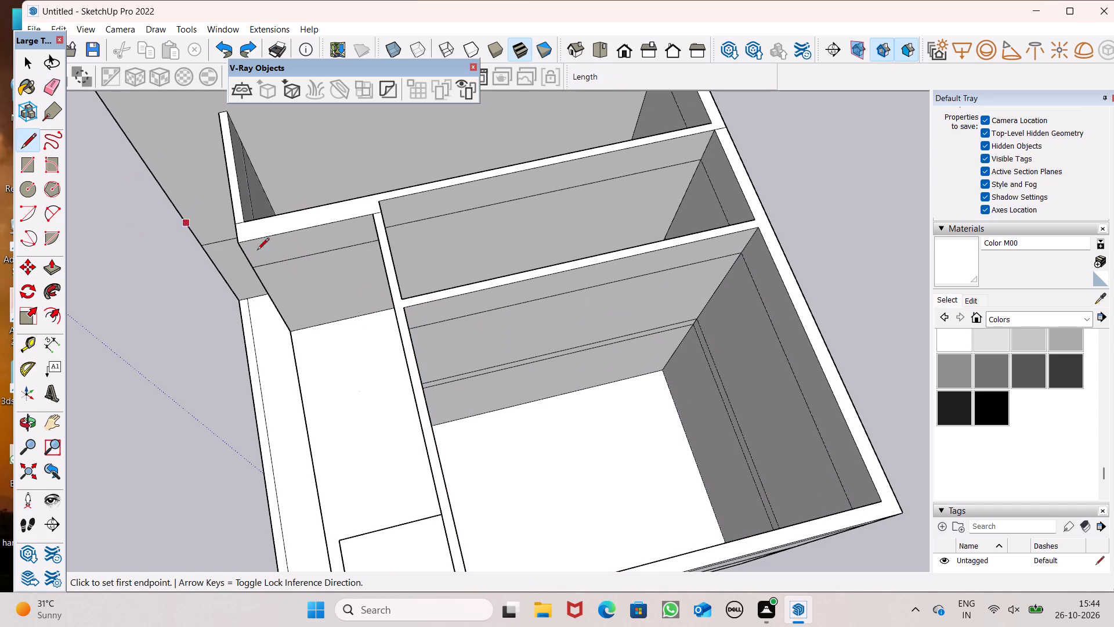
scroll(431, 314, up, 2)
scroll(404, 275, up, 3)
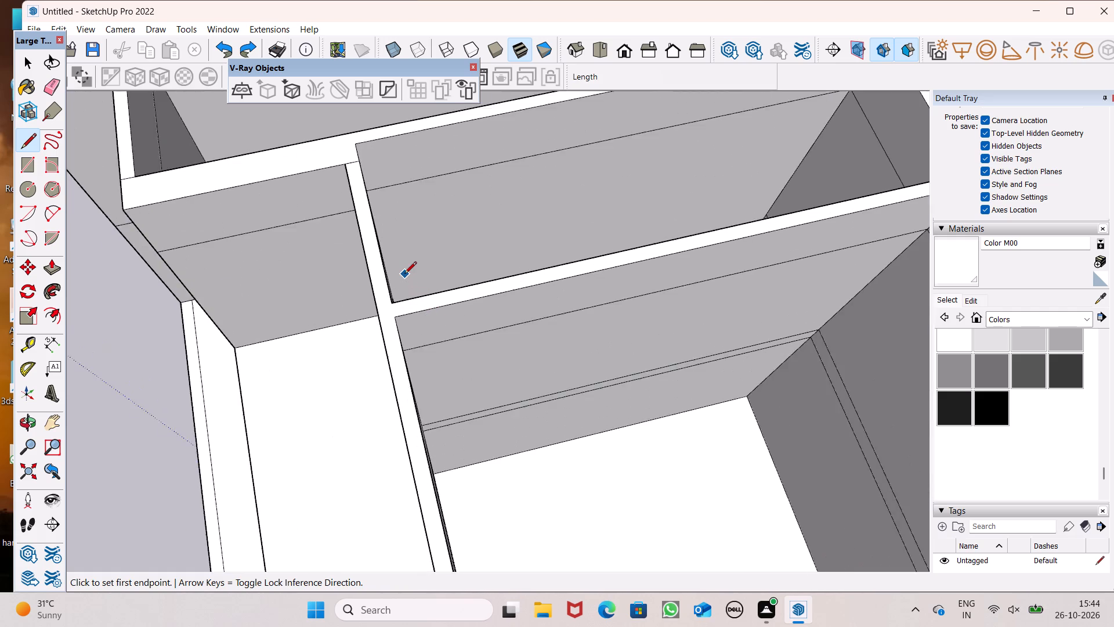
scroll(404, 275, up, 3)
scroll(404, 286, down, 1)
scroll(385, 369, up, 5)
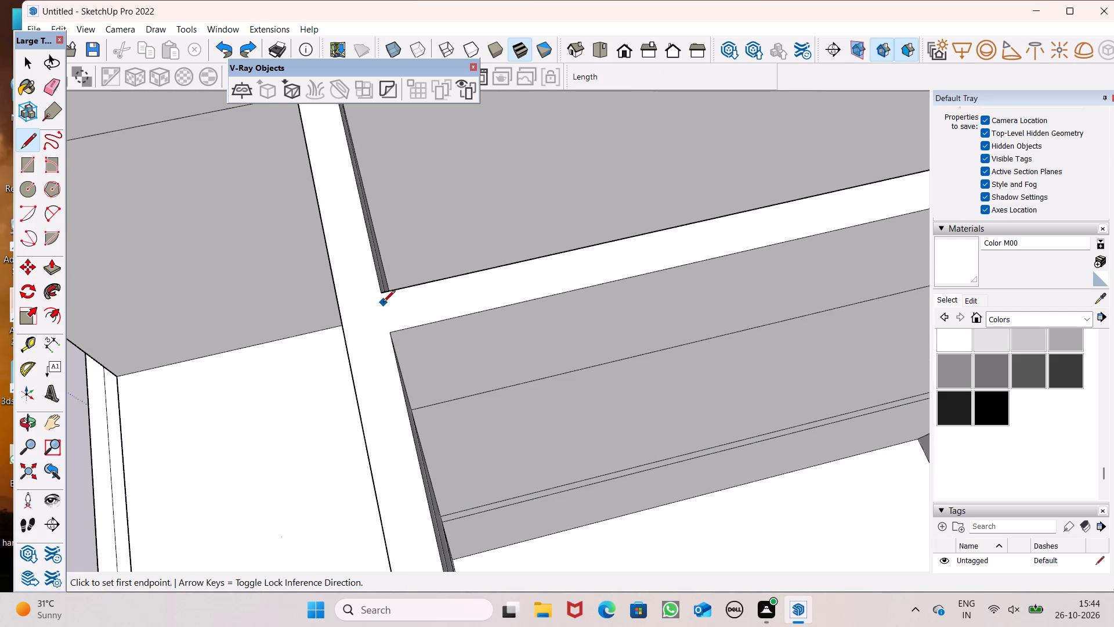
scroll(383, 303, up, 3)
click(384, 290)
click(392, 343)
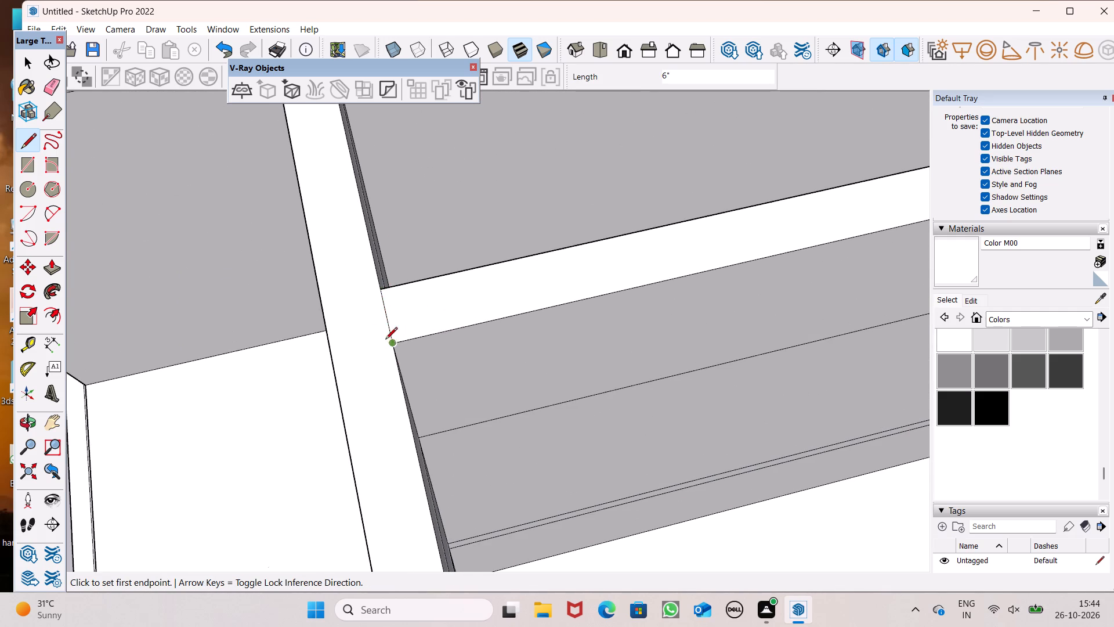
Draw a 6" line across the top of the large room's partition wall at its opposite end, against the outer wall.
scroll(320, 306, down, 7)
scroll(258, 363, down, 5)
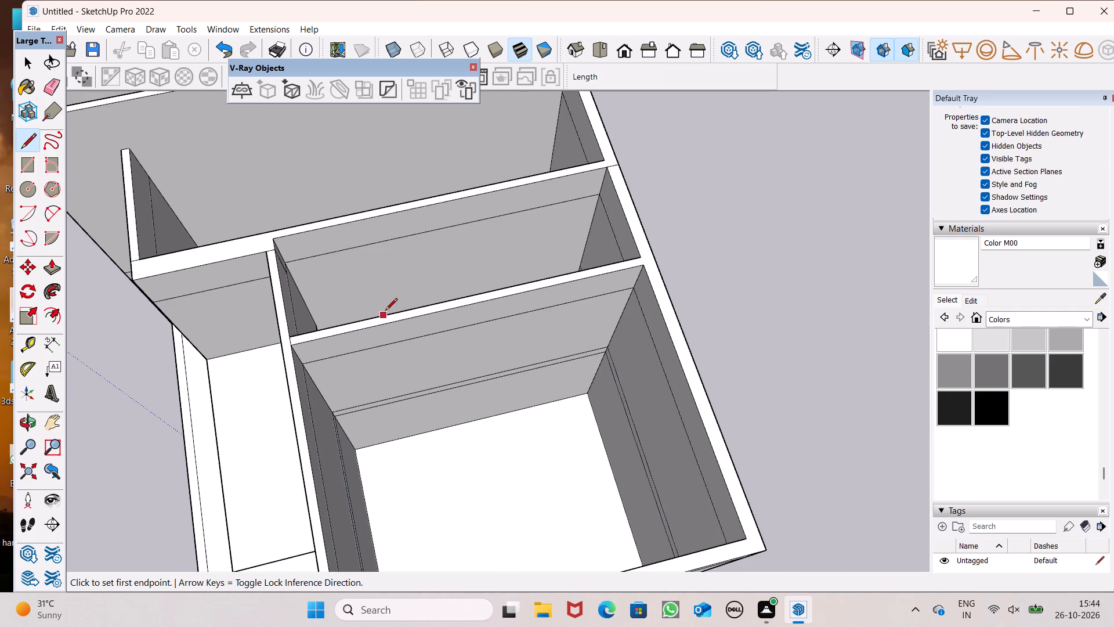
scroll(385, 311, down, 1)
scroll(522, 298, up, 5)
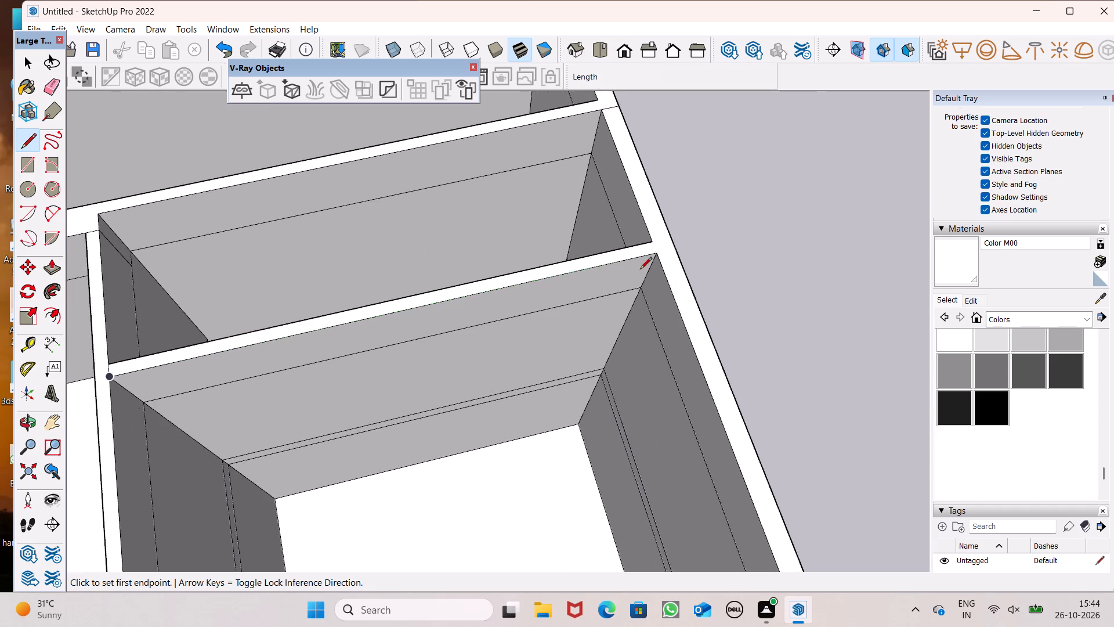
scroll(640, 269, up, 5)
click(661, 222)
click(670, 244)
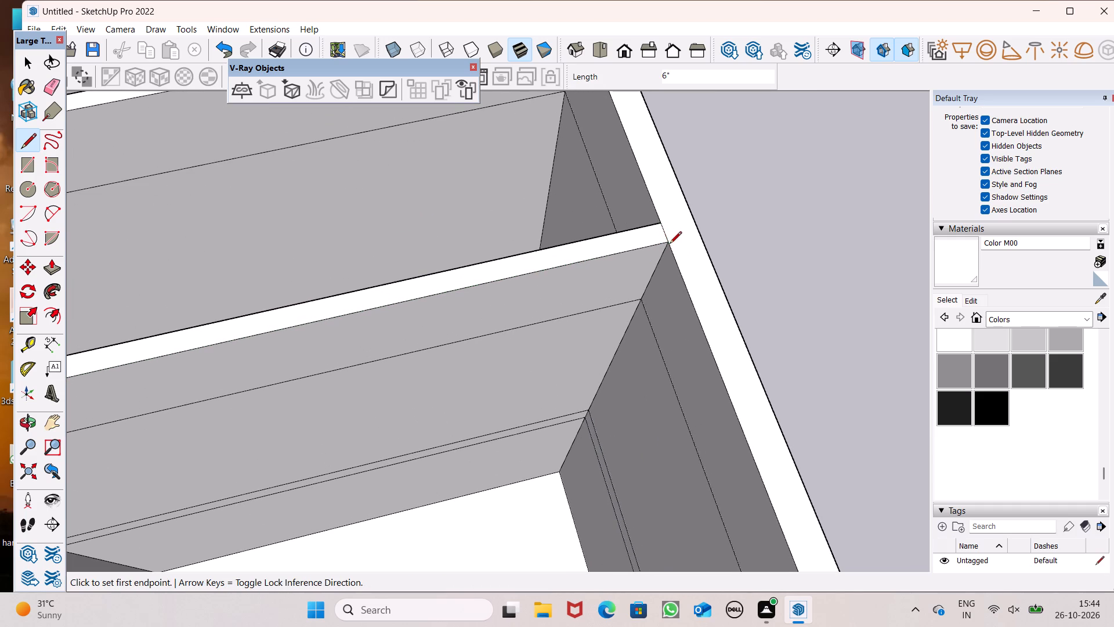
Push/Pull the separated partition wall top down 3', then a further 9' 11 7/16" to the floor-level seam.
scroll(716, 215, down, 7)
click(48, 268)
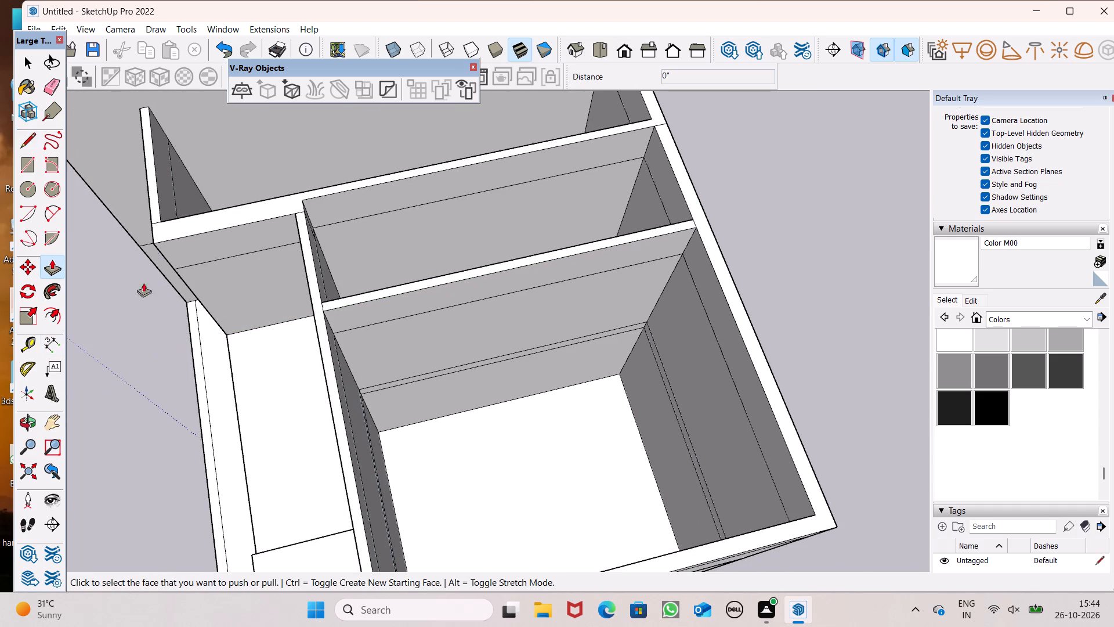
drag(370, 293, 383, 318)
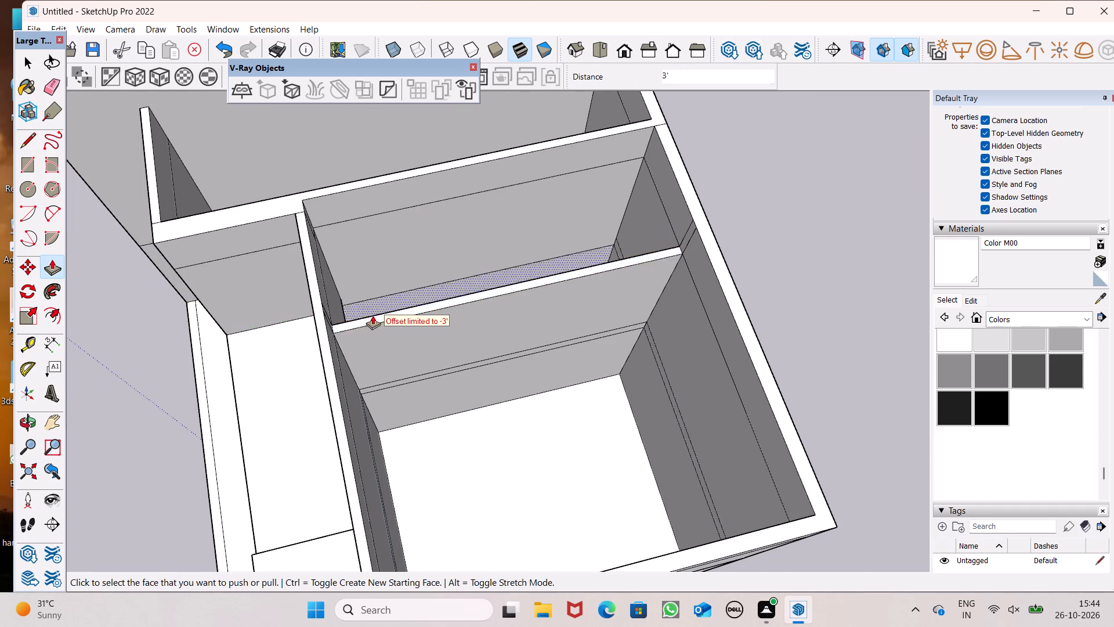
drag(368, 319, 403, 372)
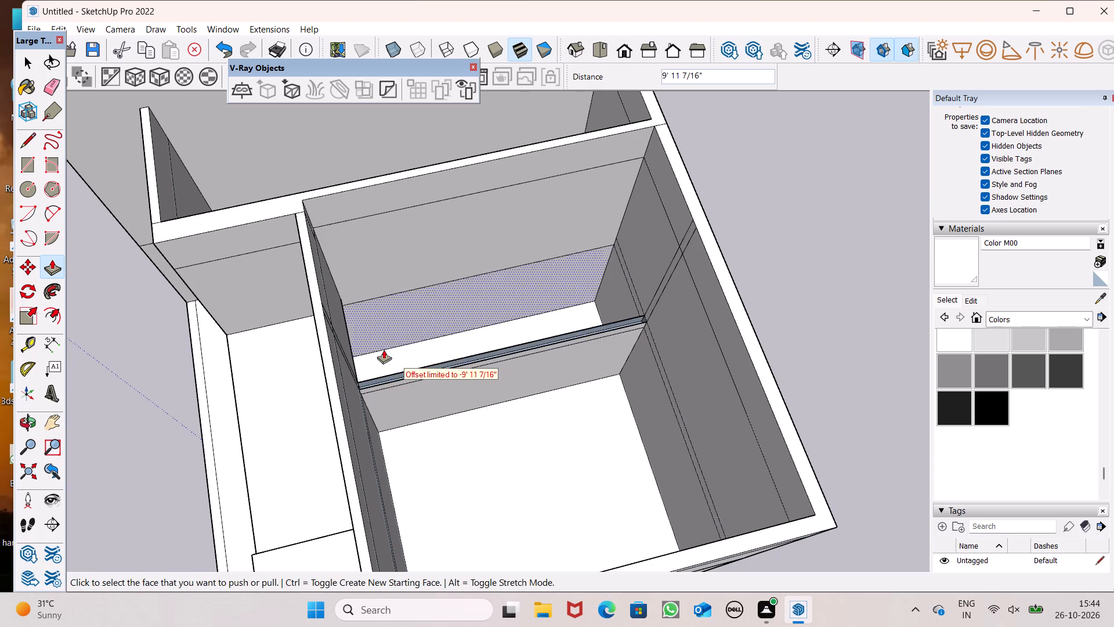
Draw a short line along the open top of the lowered partition wall to close it with a face.
scroll(473, 372, up, 12)
middle_drag(508, 352, 495, 284)
scroll(495, 283, up, 1)
middle_drag(495, 284, 493, 279)
scroll(379, 312, down, 2)
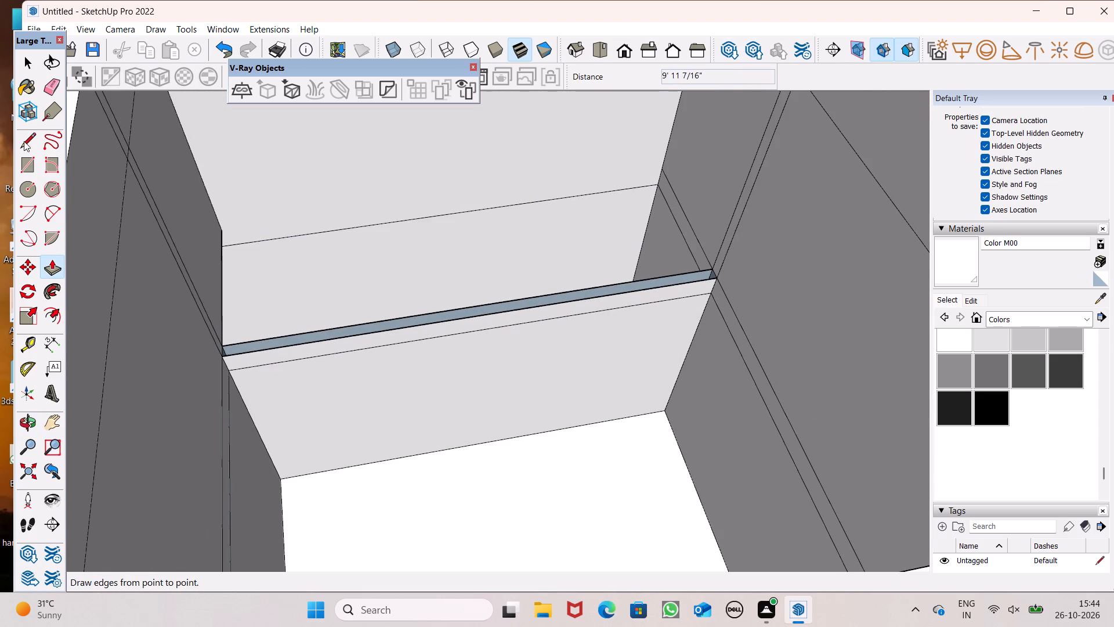
click(24, 141)
scroll(180, 275, up, 4)
scroll(255, 354, up, 5)
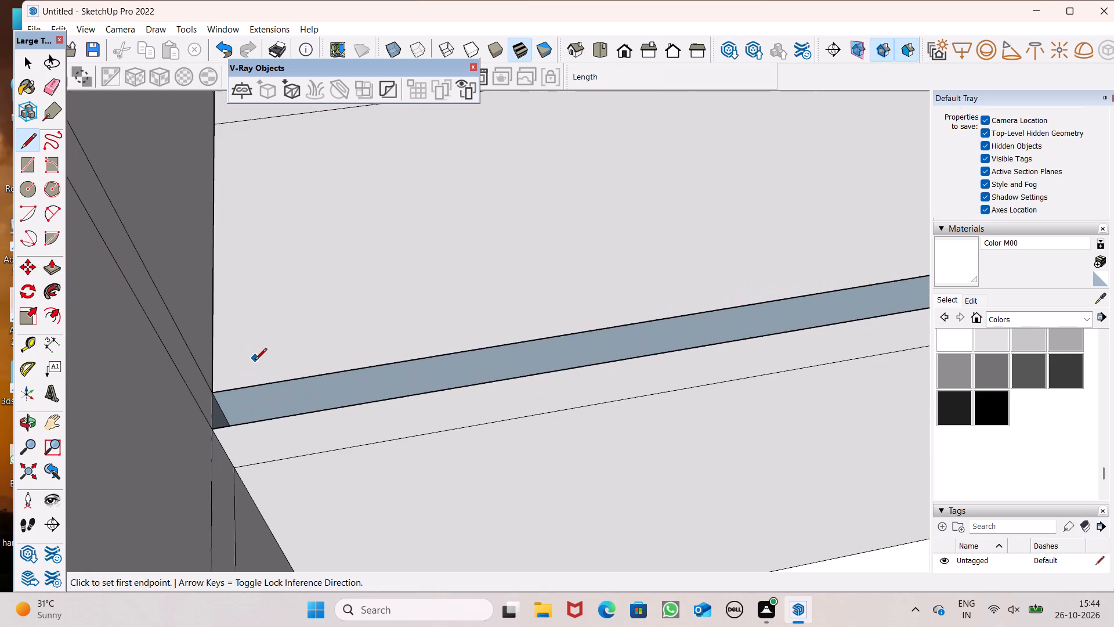
click(251, 386)
click(263, 385)
scroll(308, 338, down, 6)
middle_drag(335, 394, 340, 416)
scroll(340, 416, up, 1)
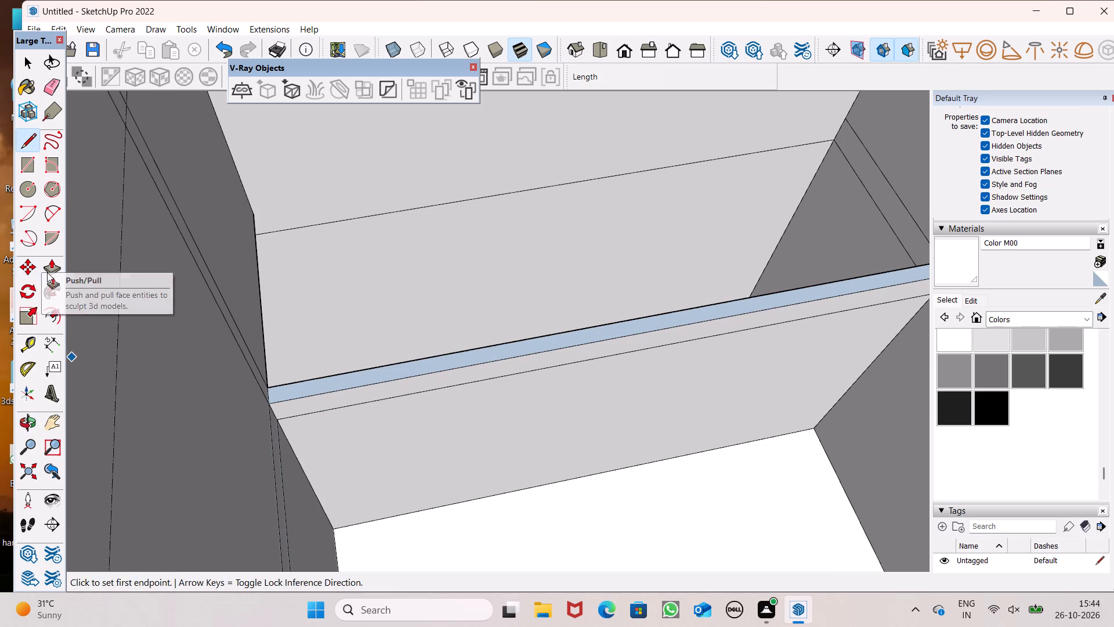
Push/Pull the new face on top of the lowered partition wall by 4'.
click(47, 272)
scroll(341, 373, up, 4)
click(48, 264)
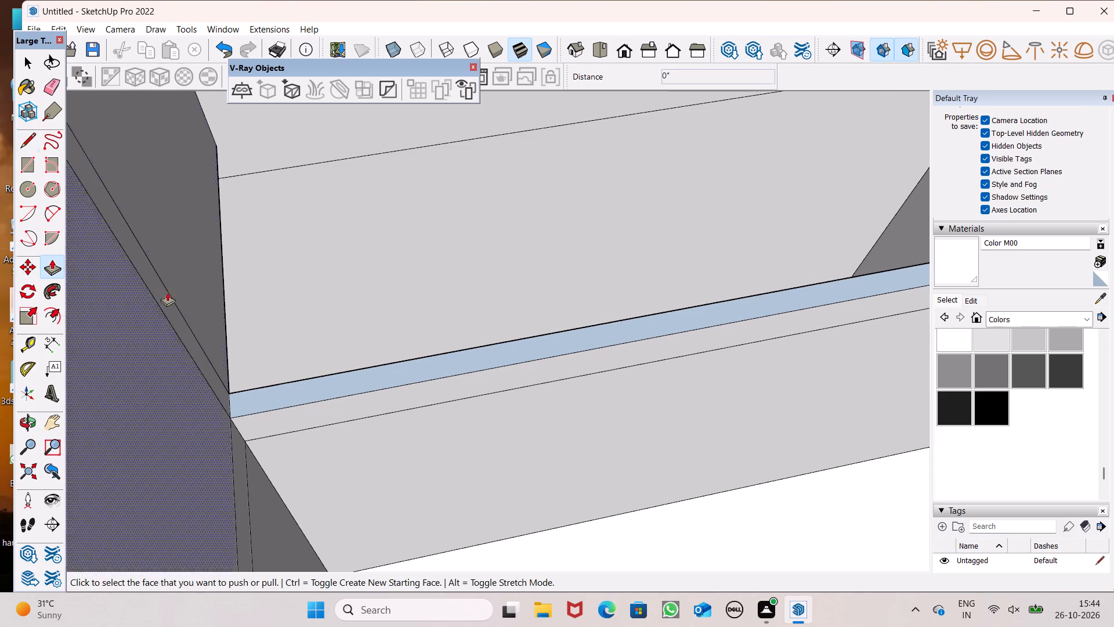
drag(302, 385, 316, 415)
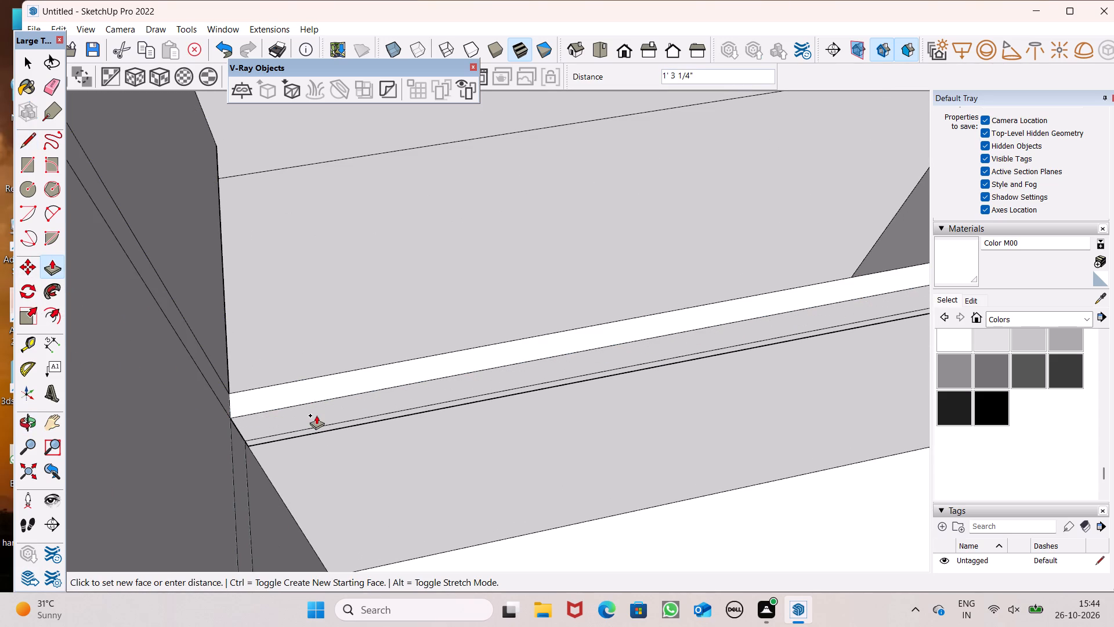
drag(316, 415, 321, 431)
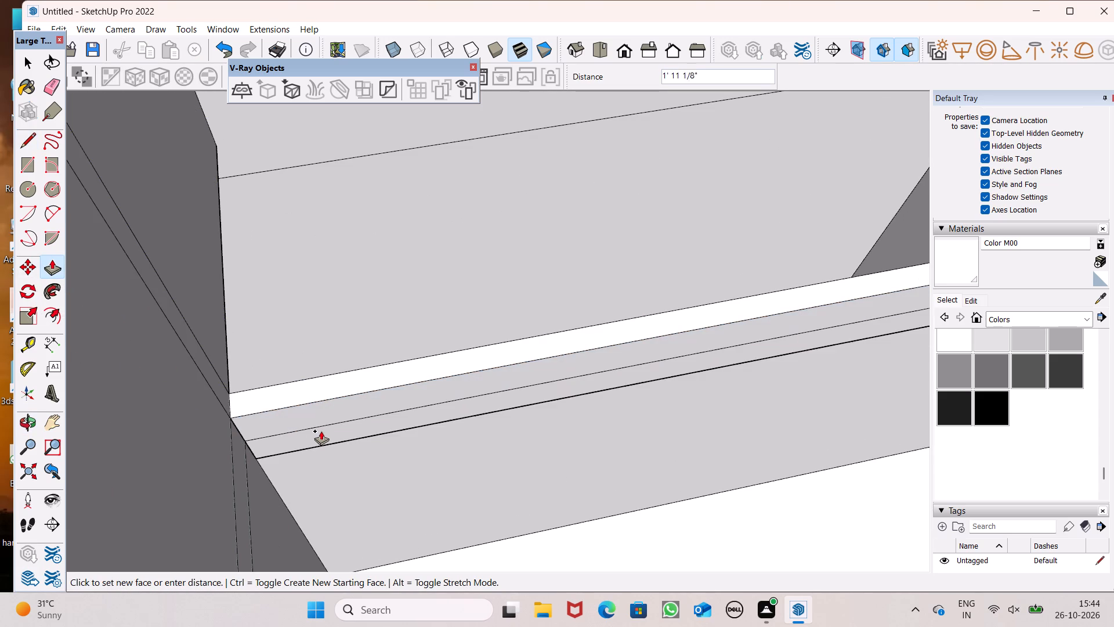
drag(321, 431, 321, 435)
text(4')
key(Return)
scroll(297, 386, down, 3)
middle_drag(332, 395, 342, 325)
key(space)
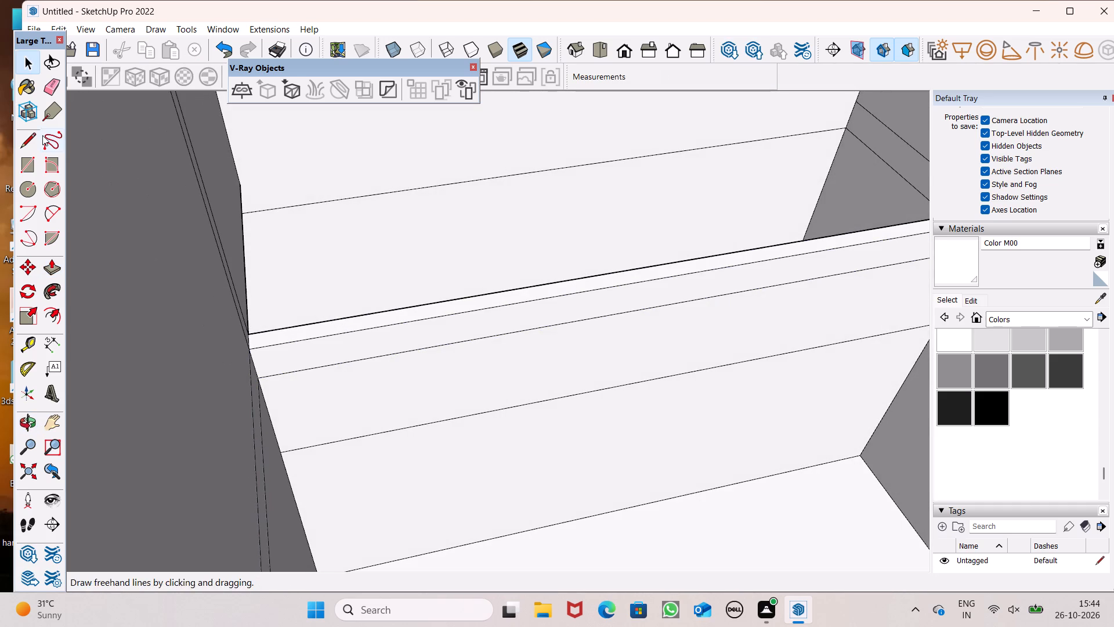
Erase the leftover horizontal edges on the partition wall's side face, below its top strip.
click(40, 81)
drag(377, 446, 382, 430)
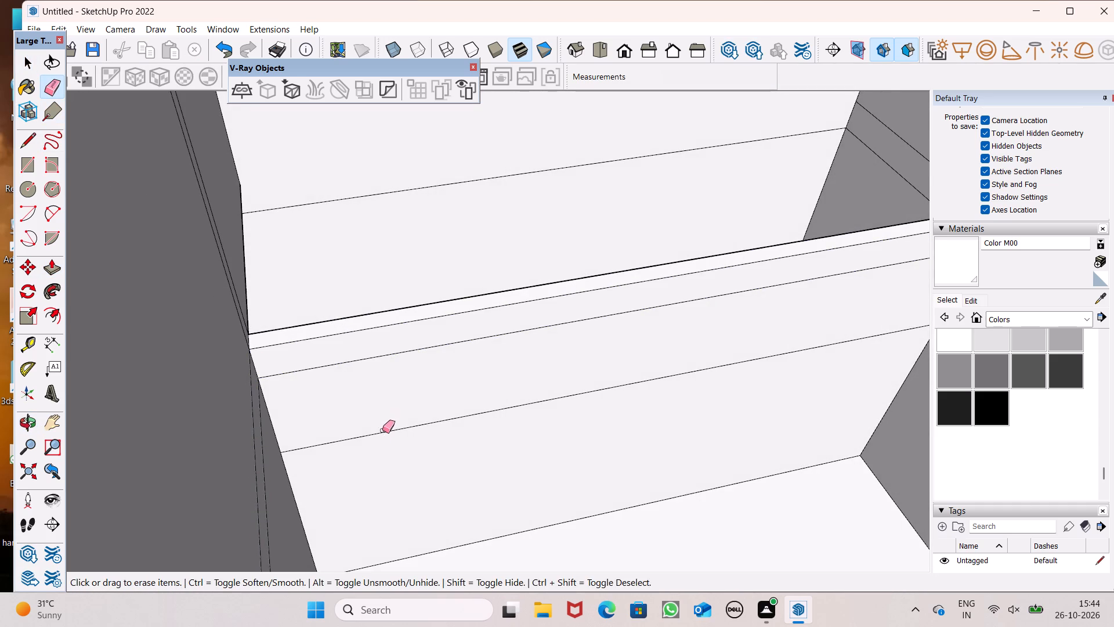
drag(382, 430, 382, 435)
scroll(387, 420, down, 4)
middle_drag(466, 401, 504, 394)
drag(496, 351, 497, 361)
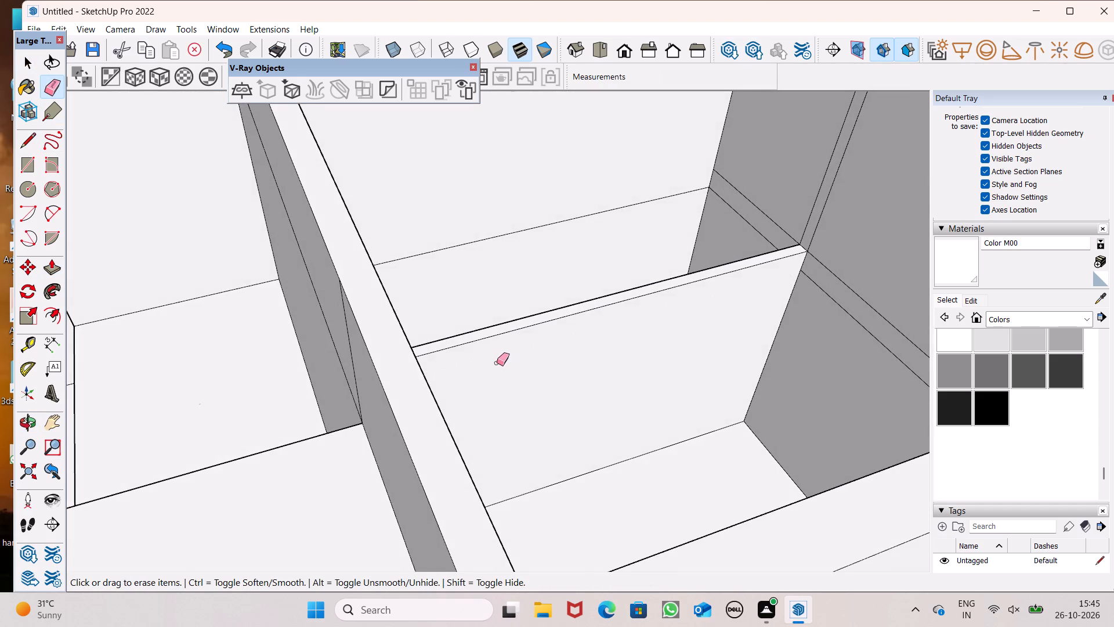
Paint the two small blue faces at the end of the lowered partition wall white with Color M00.
scroll(498, 363, down, 4)
middle_drag(385, 415, 135, 402)
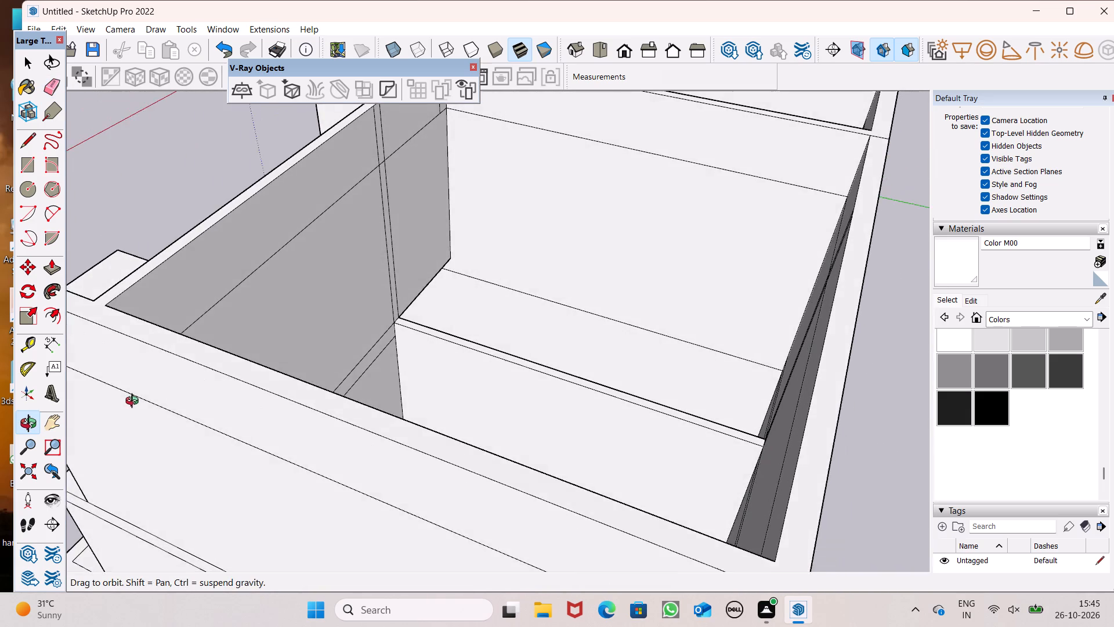
middle_drag(135, 402, 130, 476)
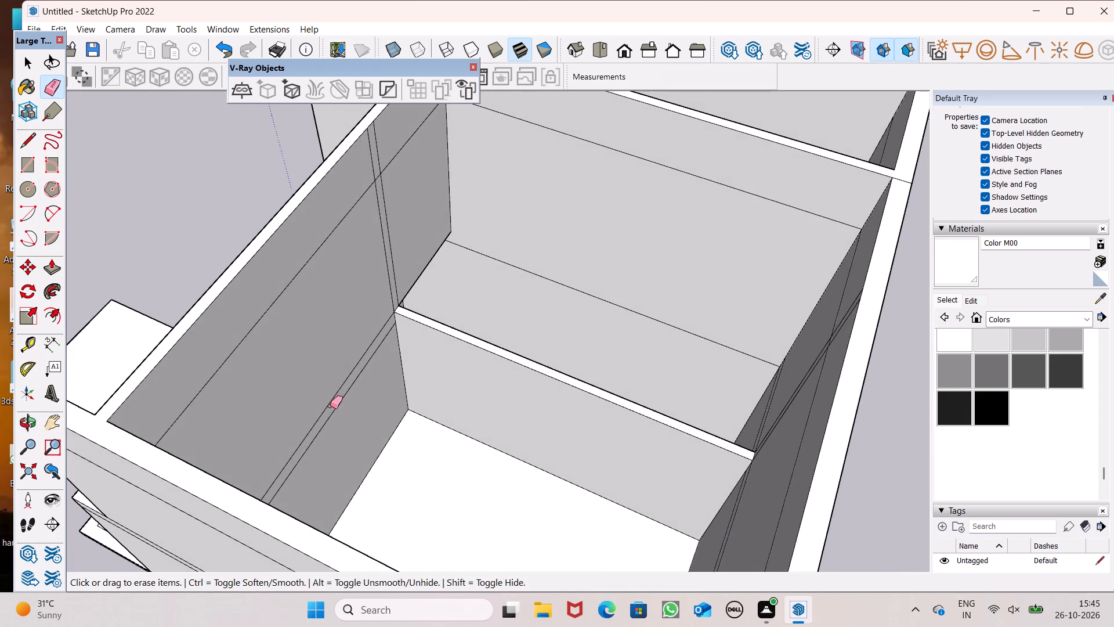
scroll(390, 352, up, 7)
middle_drag(437, 352, 37, 426)
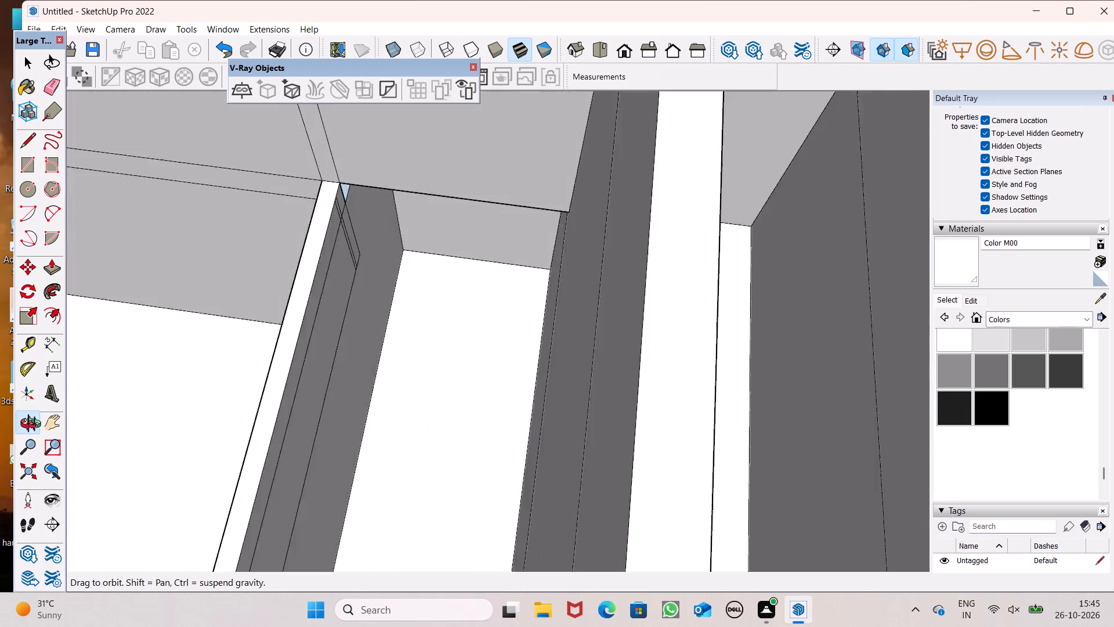
middle_drag(37, 426, 21, 424)
scroll(20, 425, up, 1)
scroll(206, 316, up, 1)
scroll(285, 296, down, 3)
scroll(359, 273, up, 1)
middle_drag(366, 269, 483, 207)
scroll(408, 187, up, 3)
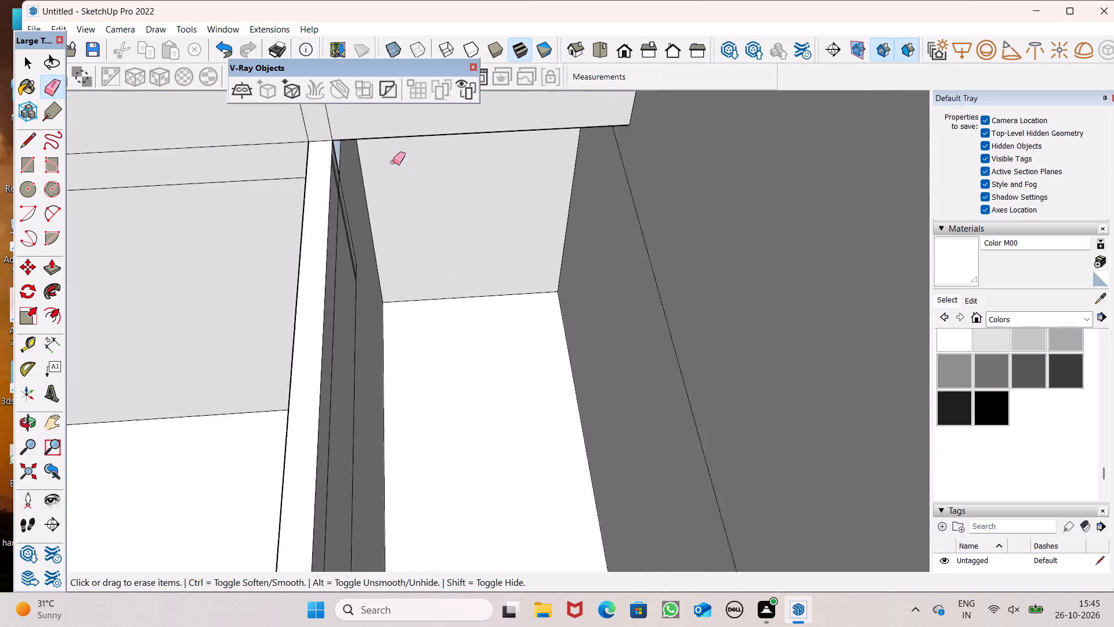
scroll(393, 162, up, 4)
middle_drag(400, 189, 341, 208)
scroll(392, 171, up, 1)
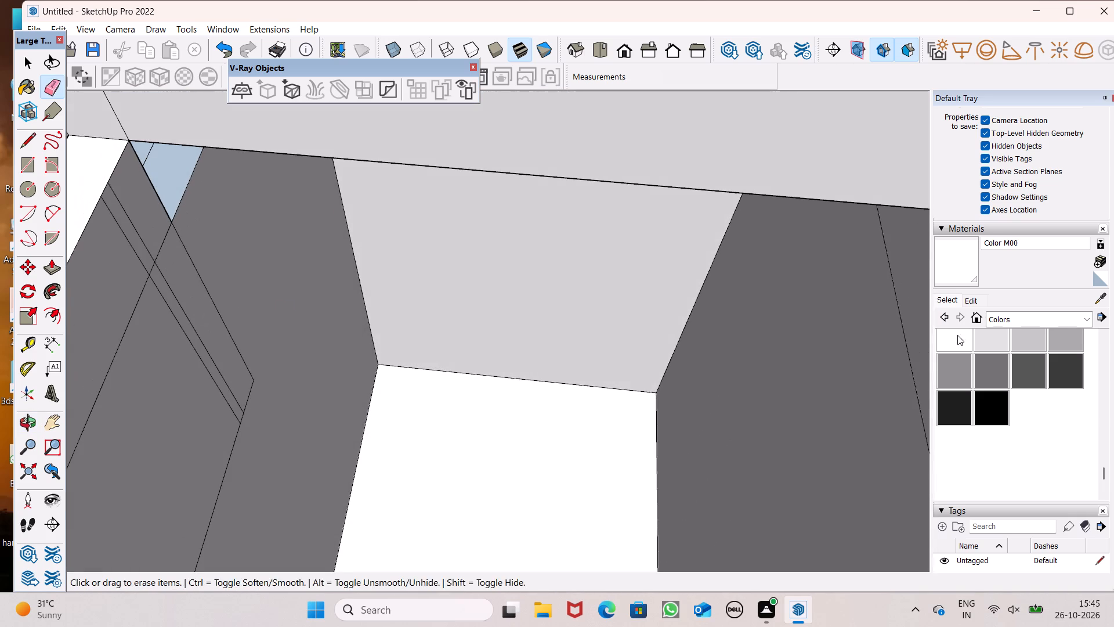
click(955, 343)
click(158, 190)
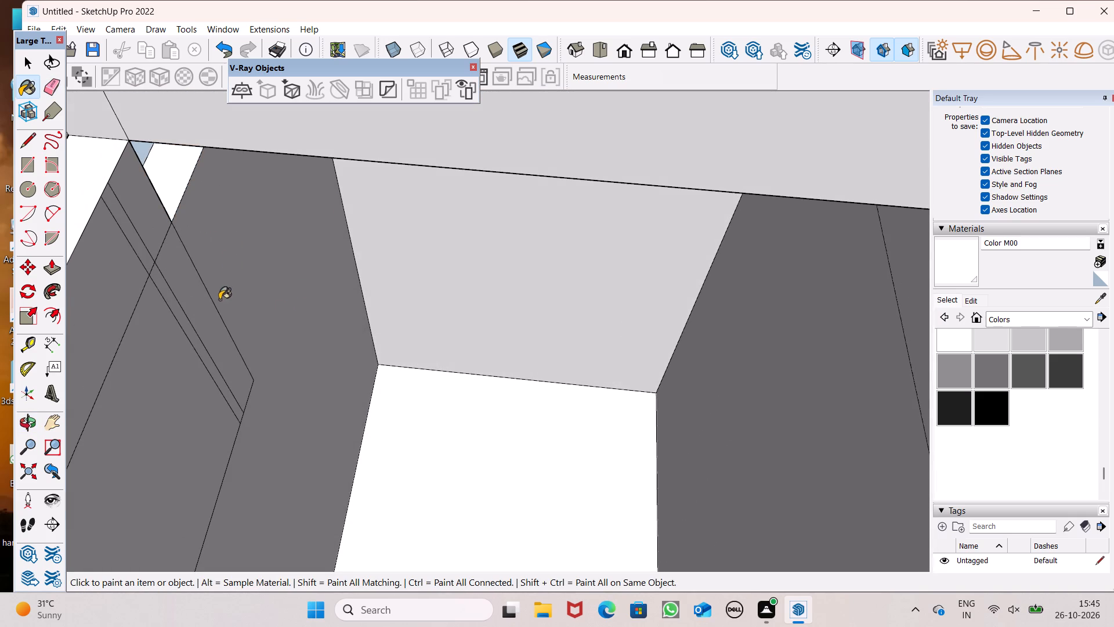
scroll(147, 168, up, 4)
click(138, 152)
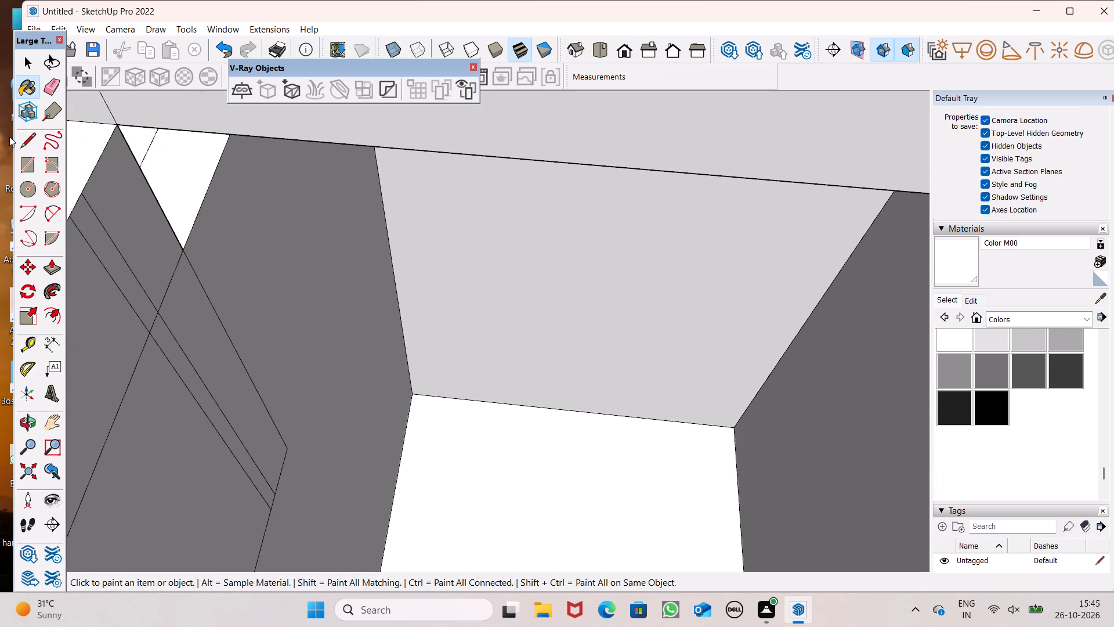
Erase the stray edges on the dark side wall of the narrow space beyond the lowered partition wall.
click(48, 82)
scroll(319, 337, down, 6)
drag(290, 355, 274, 395)
drag(320, 376, 290, 446)
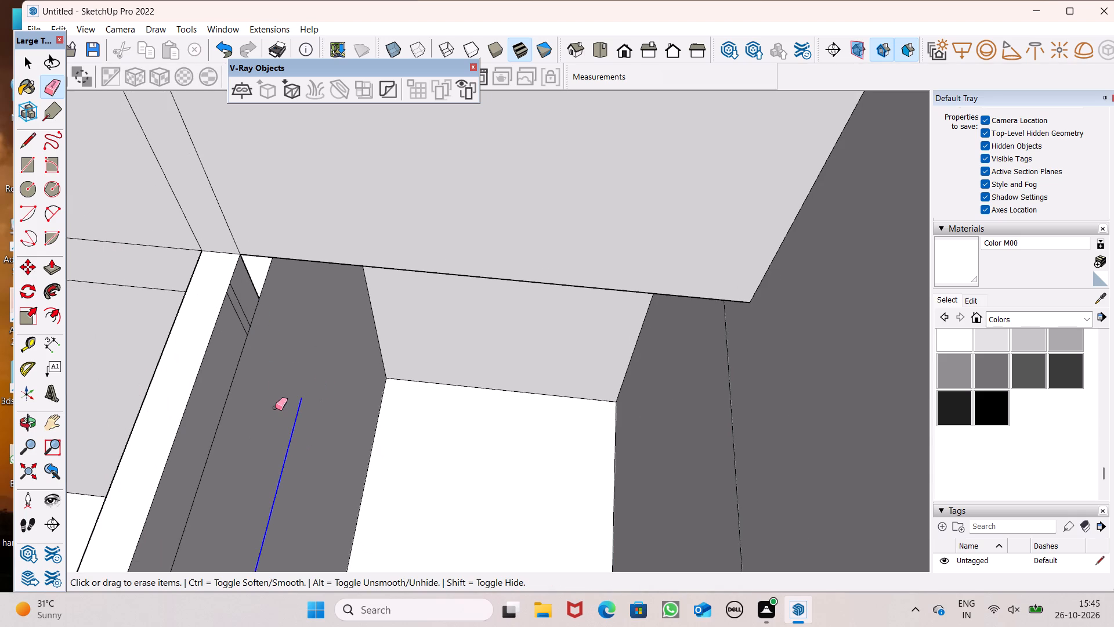
drag(248, 304, 238, 321)
scroll(244, 323, down, 3)
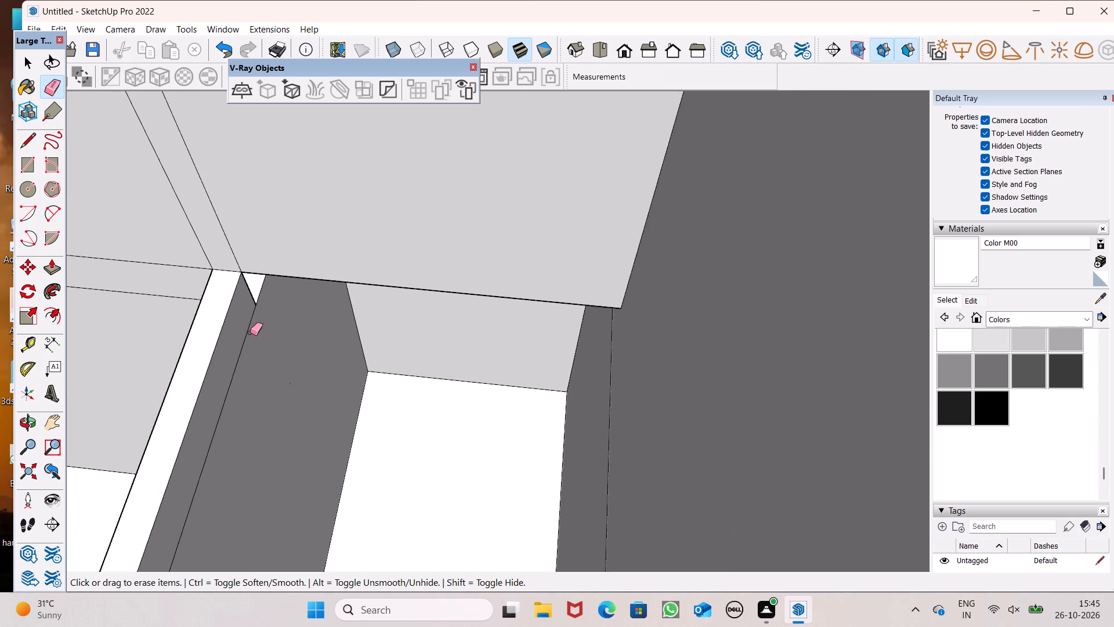
Examine the room interiors, front elevation and overall building from above for remaining gaps and stray edges.
middle_drag(274, 375, 596, 289)
scroll(319, 332, down, 10)
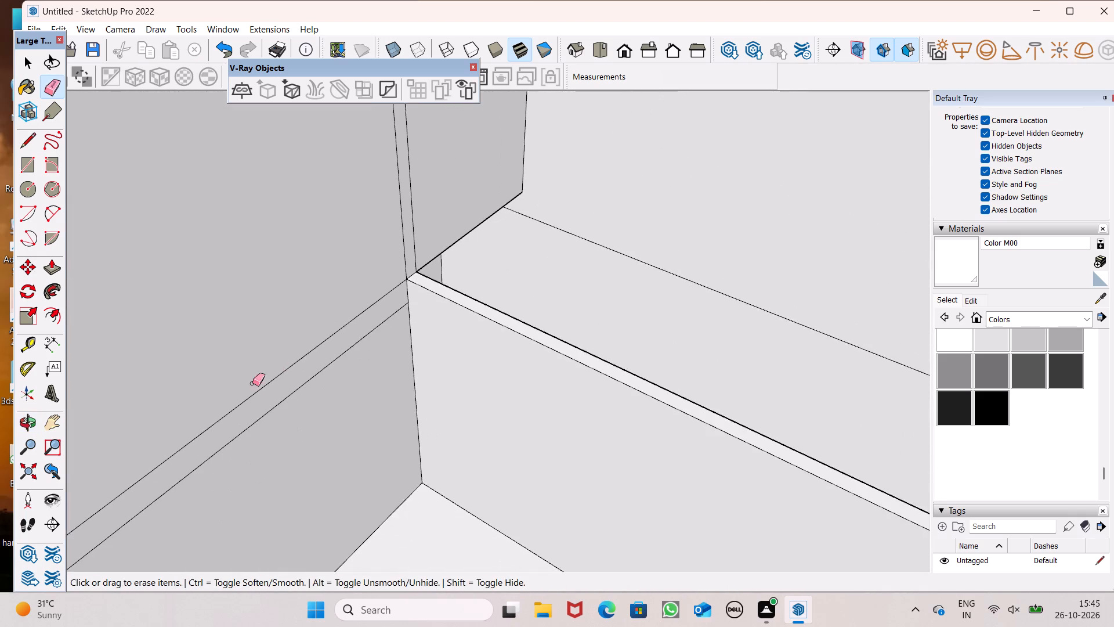
middle_drag(268, 386, 371, 301)
scroll(381, 296, up, 1)
scroll(350, 316, down, 6)
middle_drag(305, 343, 418, 341)
scroll(357, 341, down, 2)
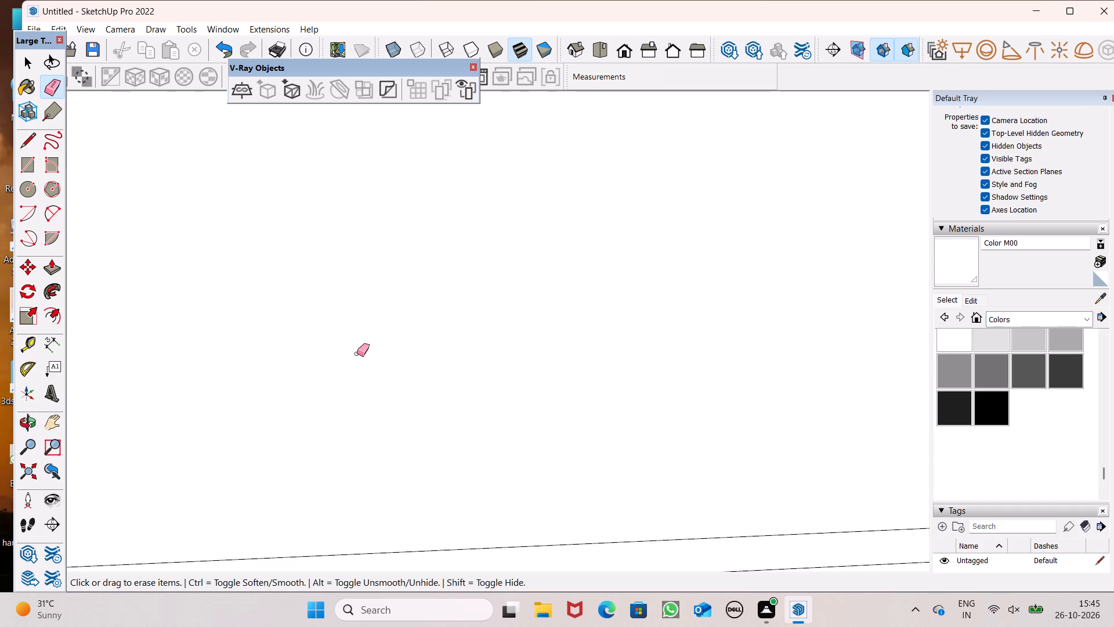
middle_drag(357, 361, 554, 361)
text(zs)
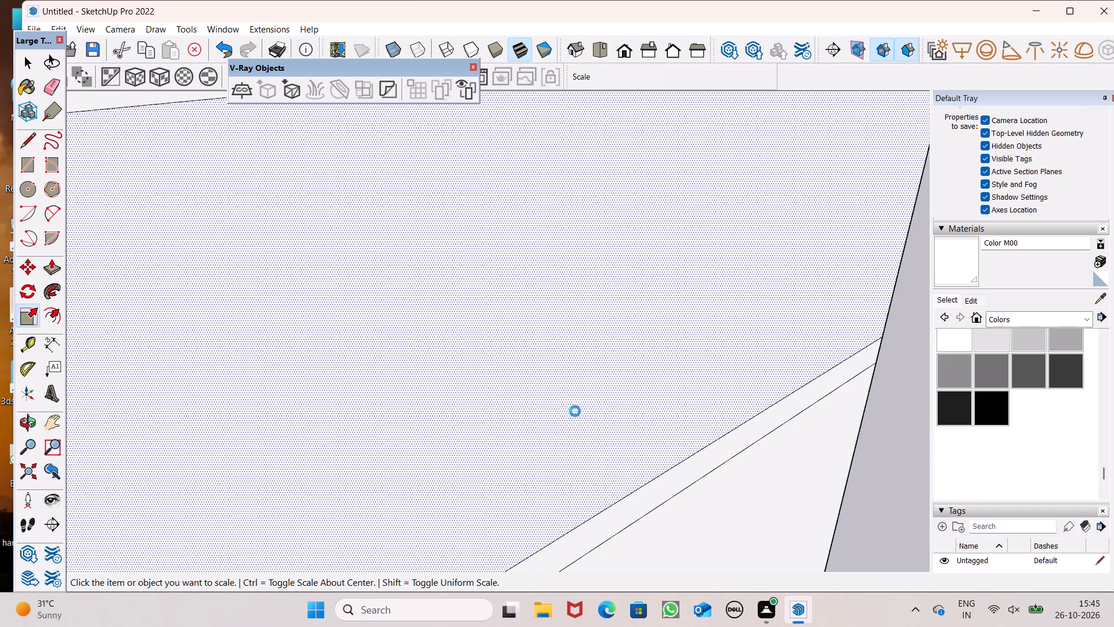
scroll(575, 411, down, 6)
middle_drag(523, 428, 656, 411)
scroll(609, 348, down, 6)
scroll(612, 242, down, 10)
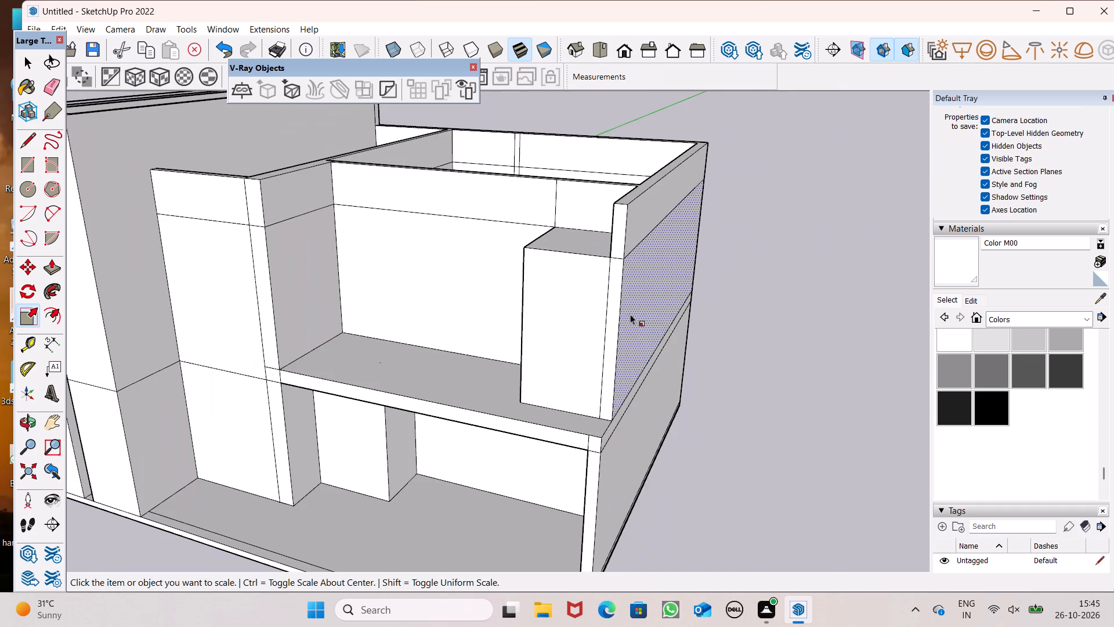
middle_drag(702, 419, 782, 419)
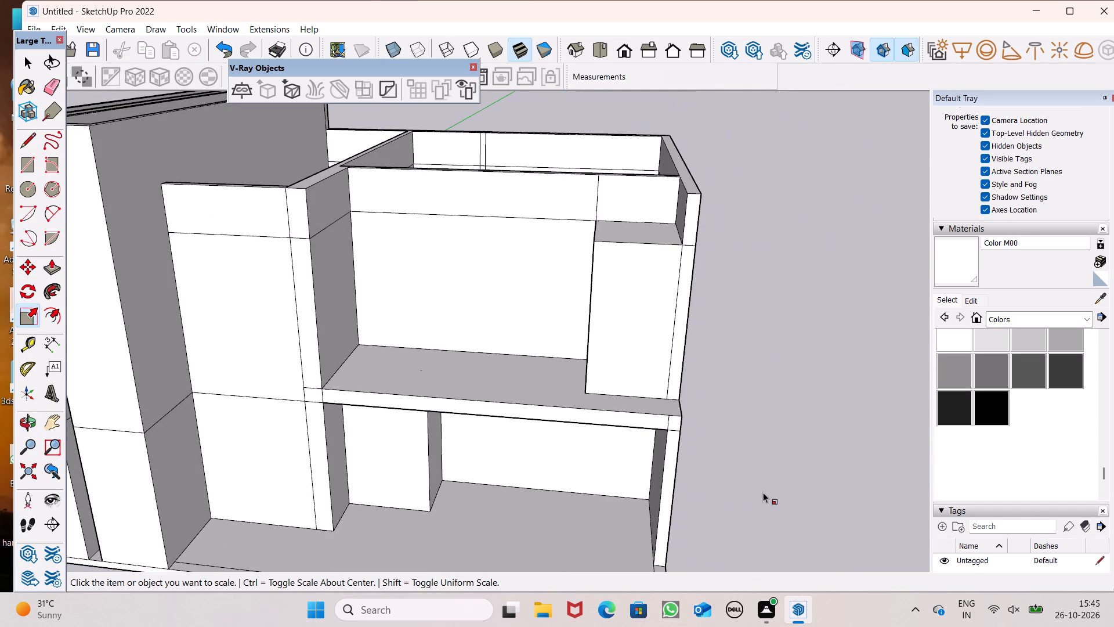
middle_drag(763, 492, 784, 447)
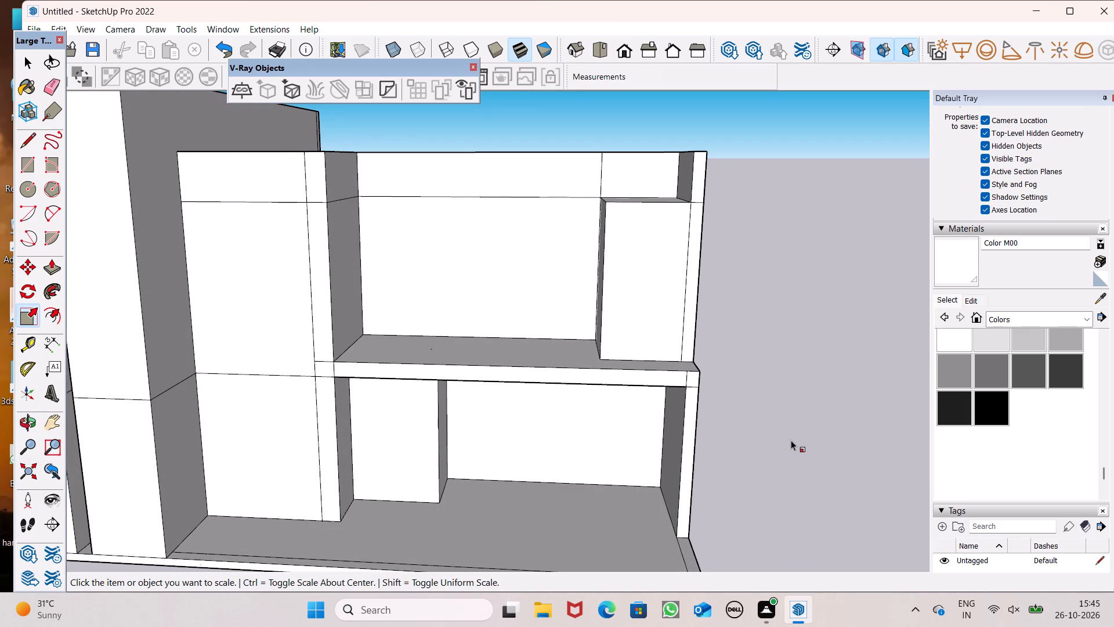
key(space)
scroll(710, 417, down, 4)
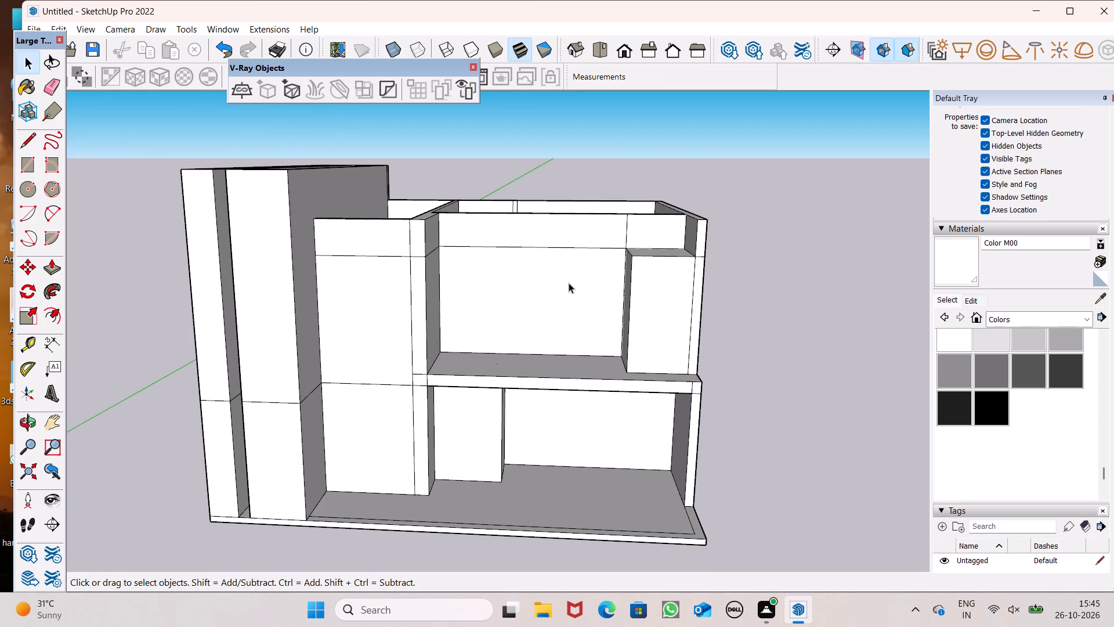
scroll(642, 253, down, 4)
middle_drag(737, 255, 731, 219)
scroll(737, 266, up, 1)
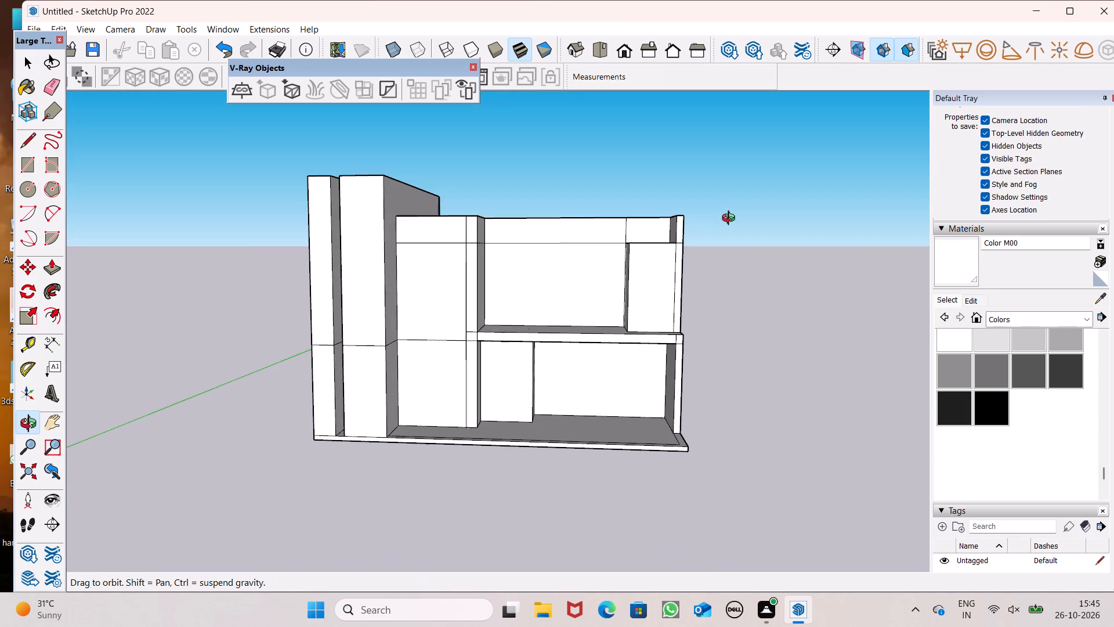
middle_drag(731, 219, 731, 235)
scroll(728, 238, up, 1)
middle_click(727, 241)
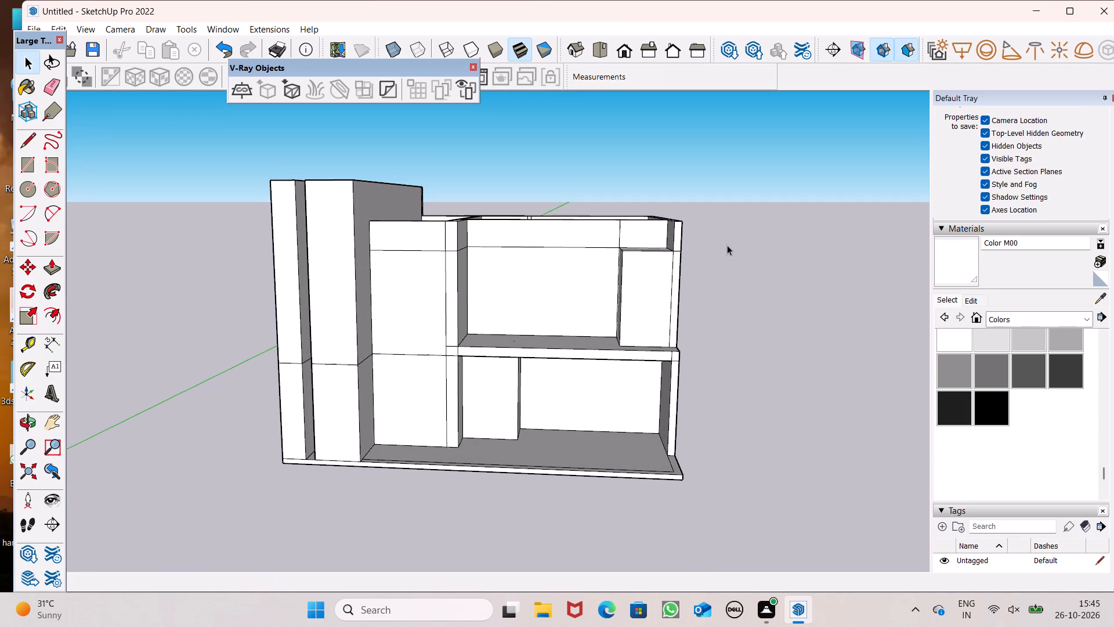
middle_drag(712, 276, 701, 509)
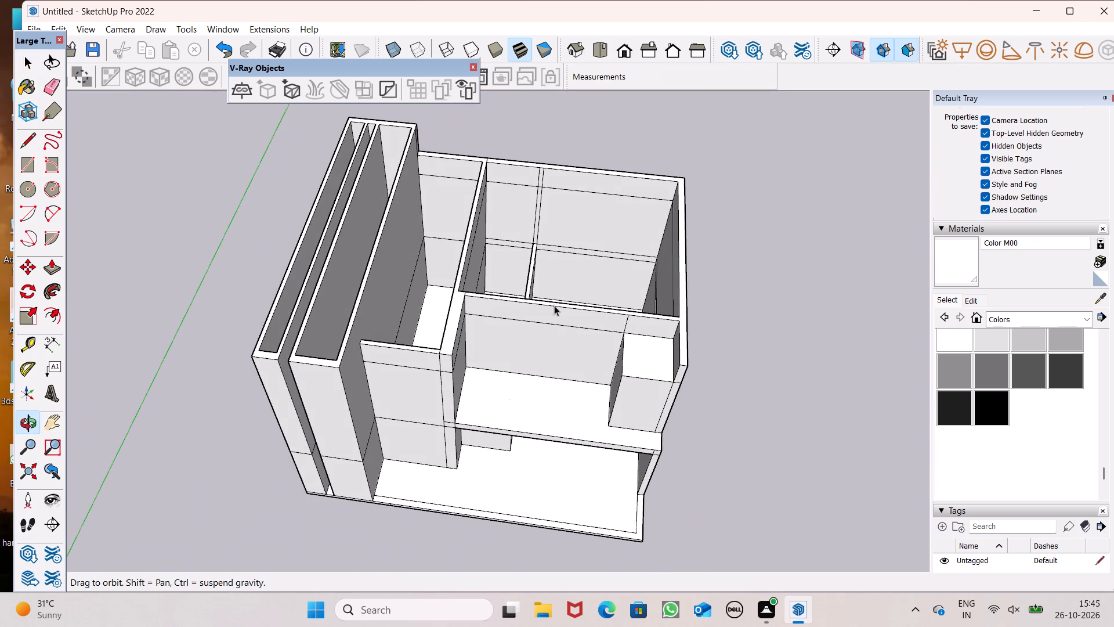
Draw a line about 20' 5" along the narrow bay's long wall to close a face level with the partition top.
click(28, 144)
scroll(573, 134, up, 5)
scroll(534, 273, up, 7)
scroll(433, 304, up, 5)
scroll(490, 164, down, 7)
middle_drag(508, 263, 318, 280)
scroll(317, 276, up, 1)
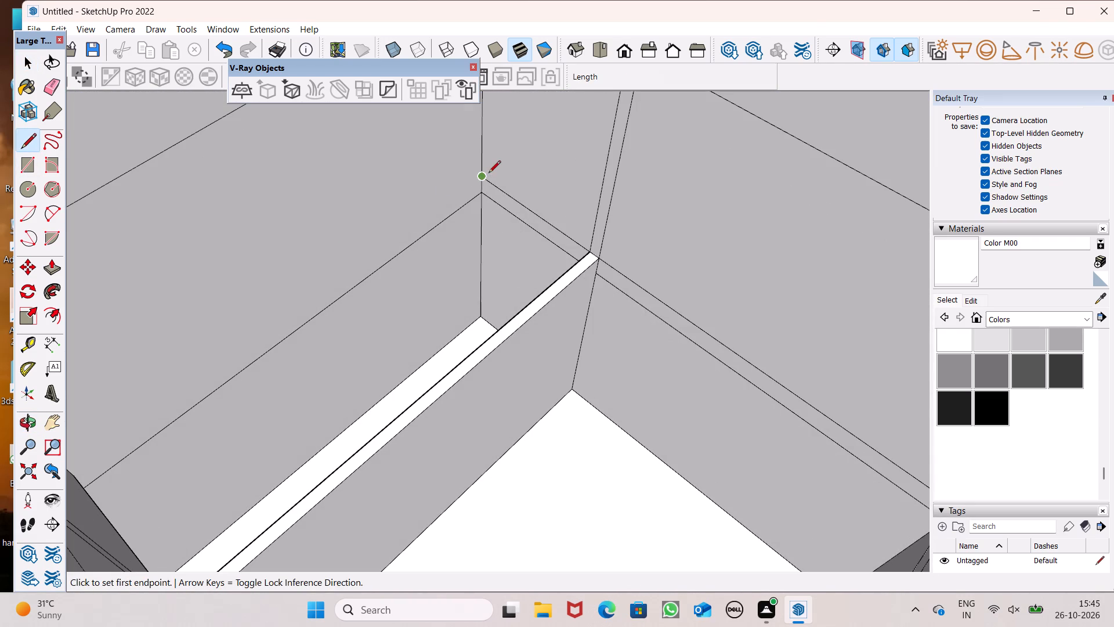
click(489, 174)
key(space)
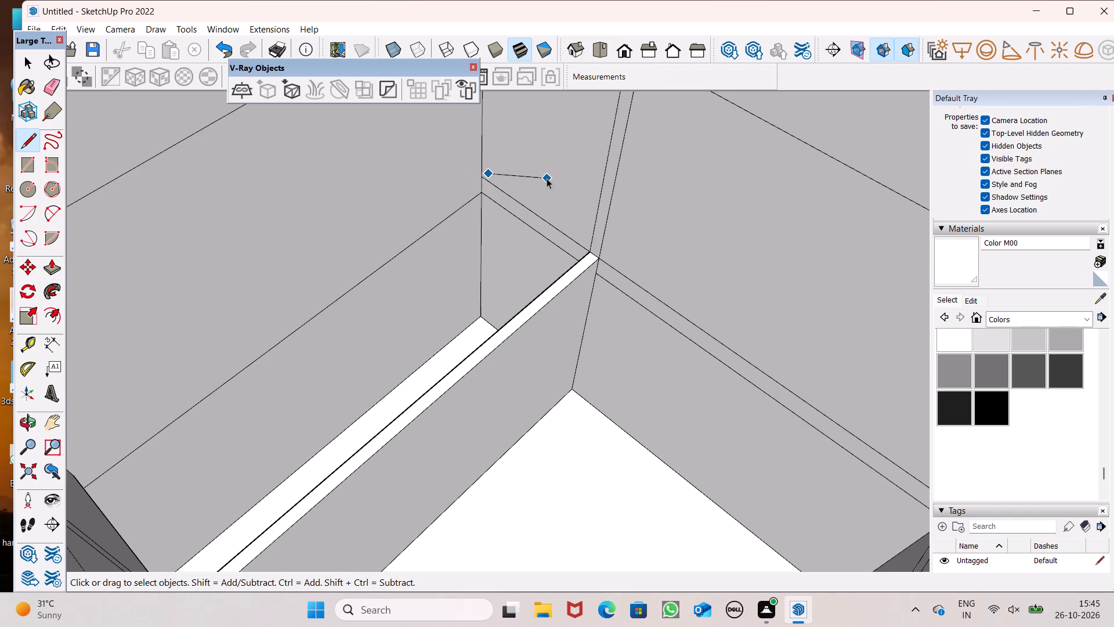
click(29, 141)
scroll(311, 127, down, 1)
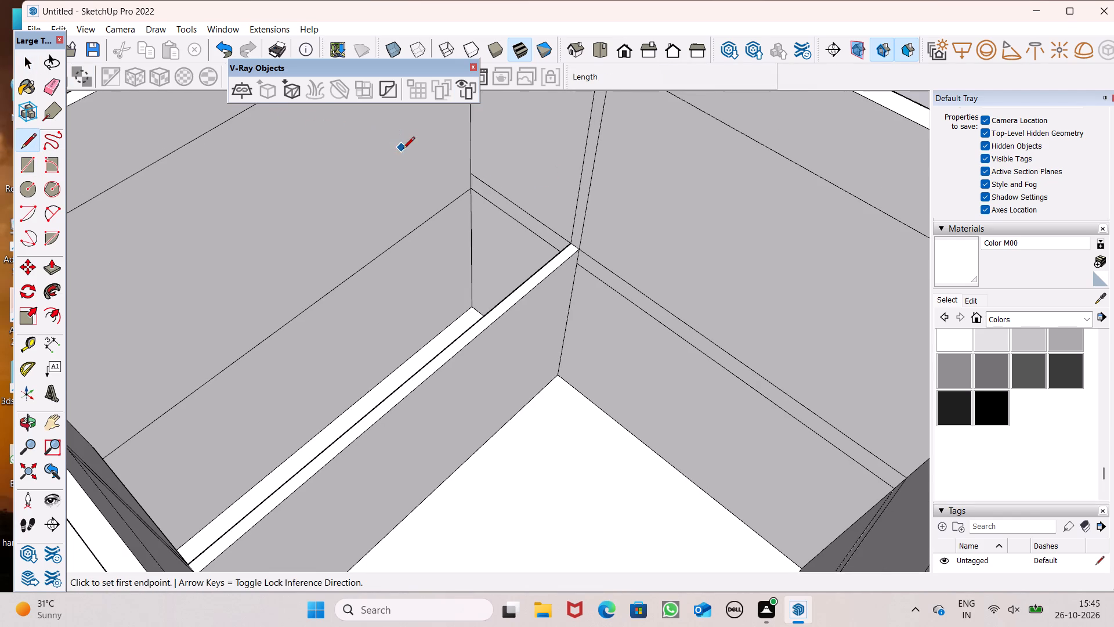
scroll(408, 142, down, 1)
click(465, 171)
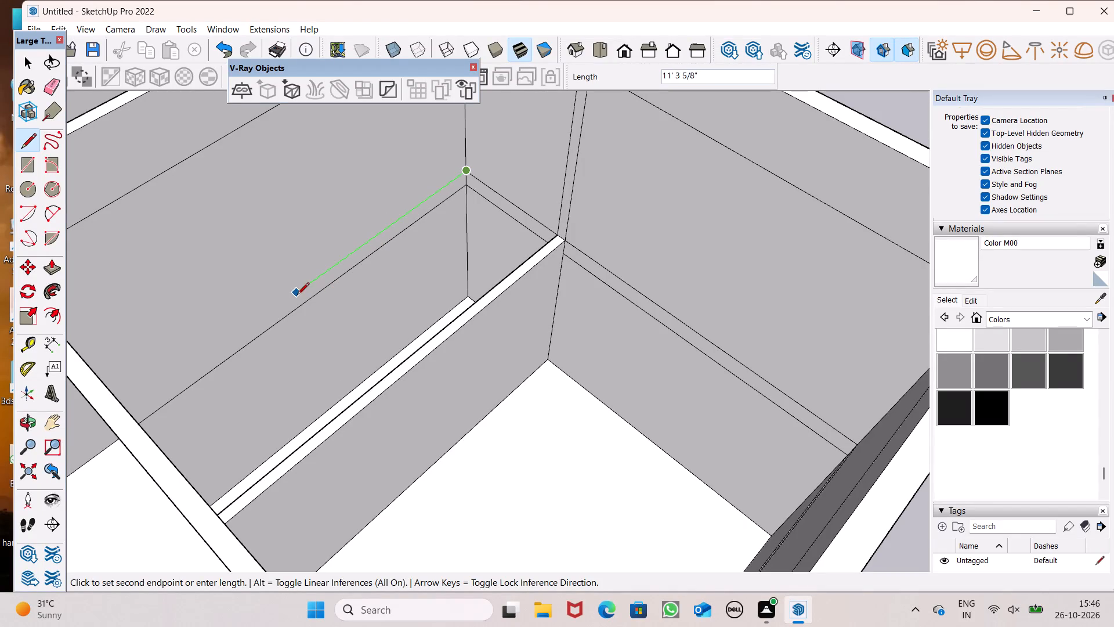
middle_drag(290, 327, 204, 368)
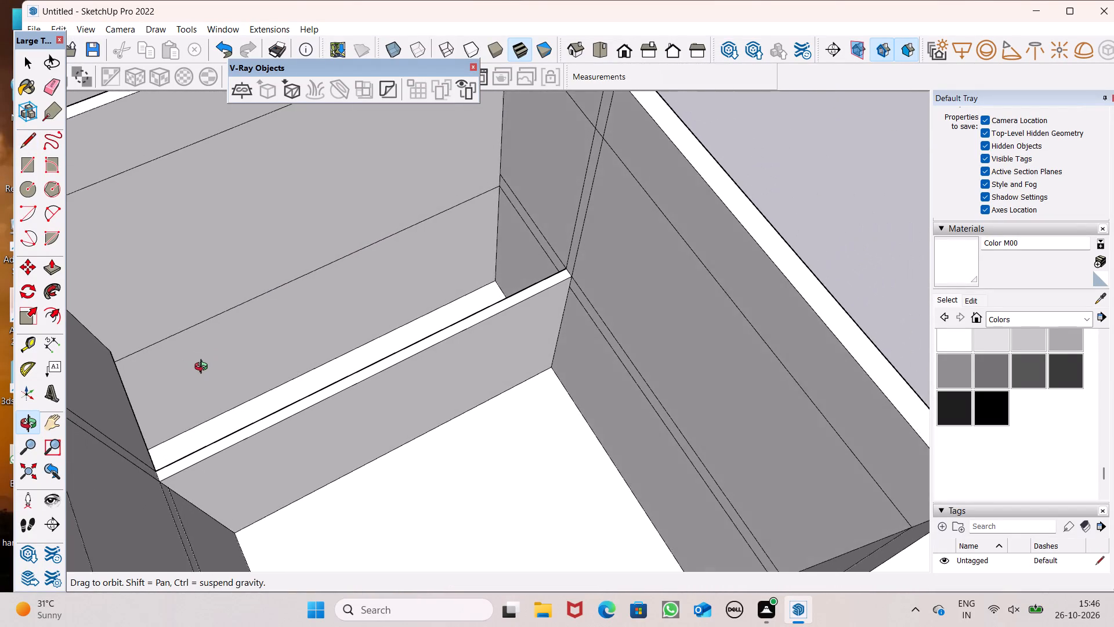
middle_drag(204, 368, 212, 361)
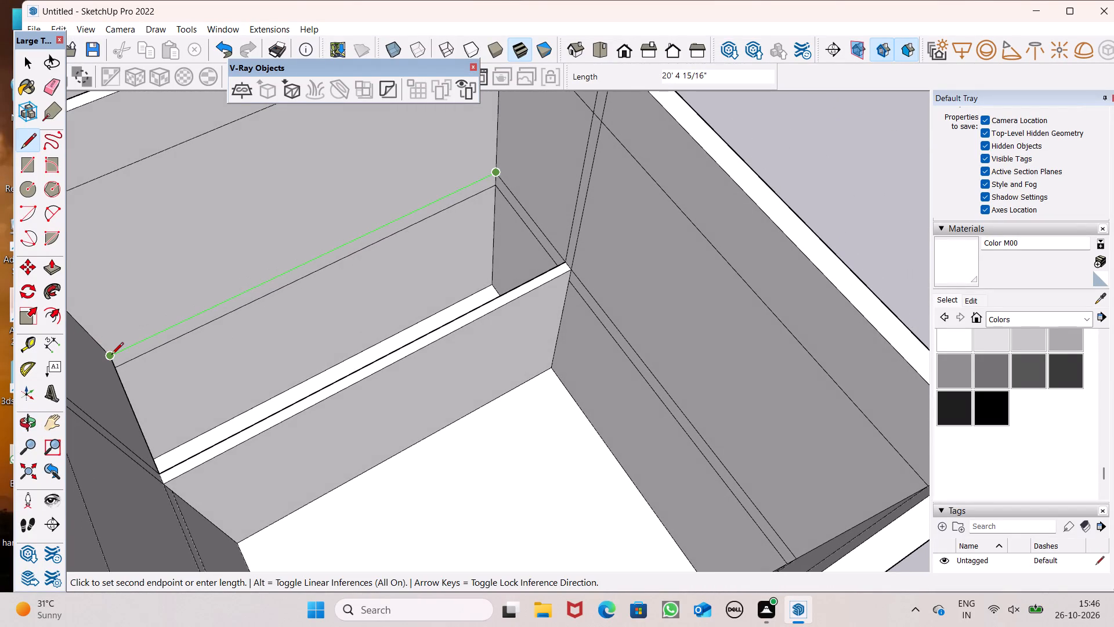
click(111, 355)
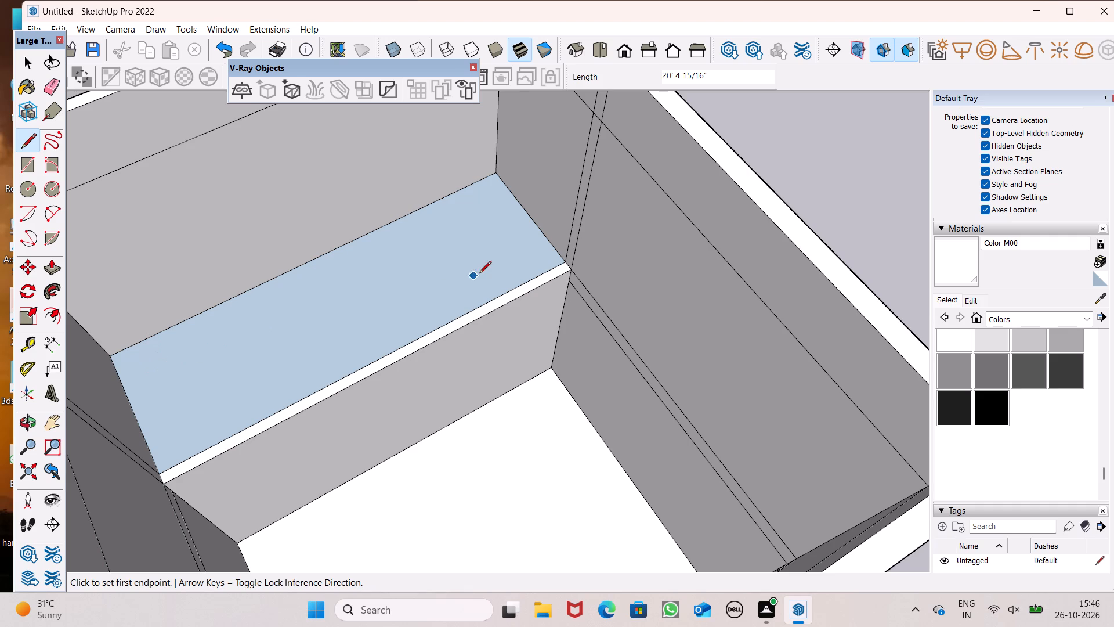
Push/Pull the new face over the narrow bay by 5".
click(48, 272)
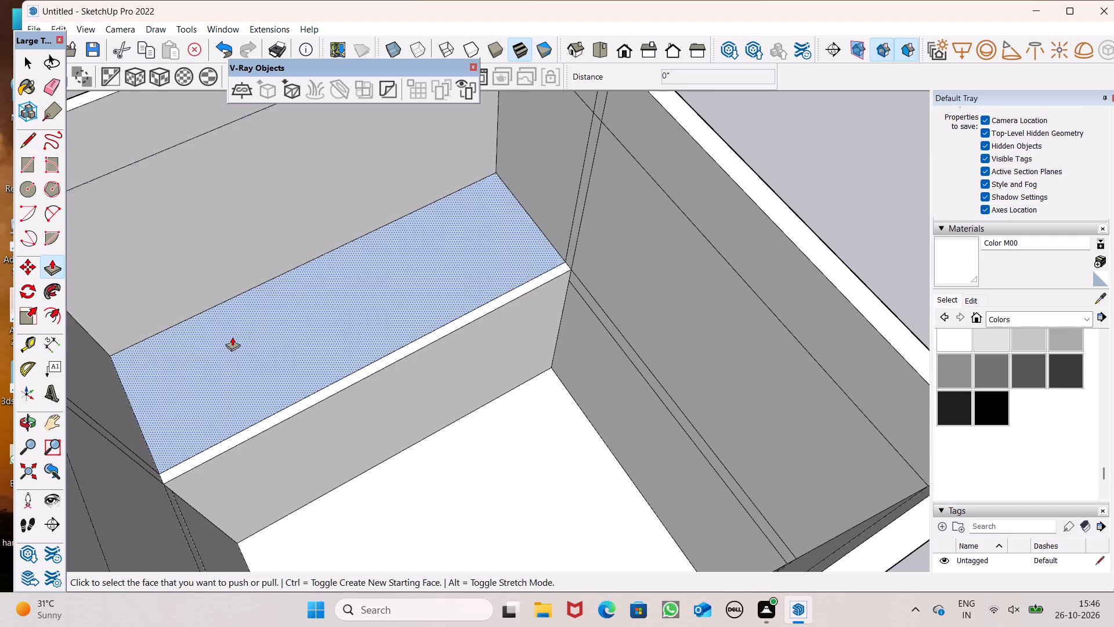
middle_drag(258, 340, 362, 317)
scroll(362, 317, up, 3)
scroll(426, 315, down, 2)
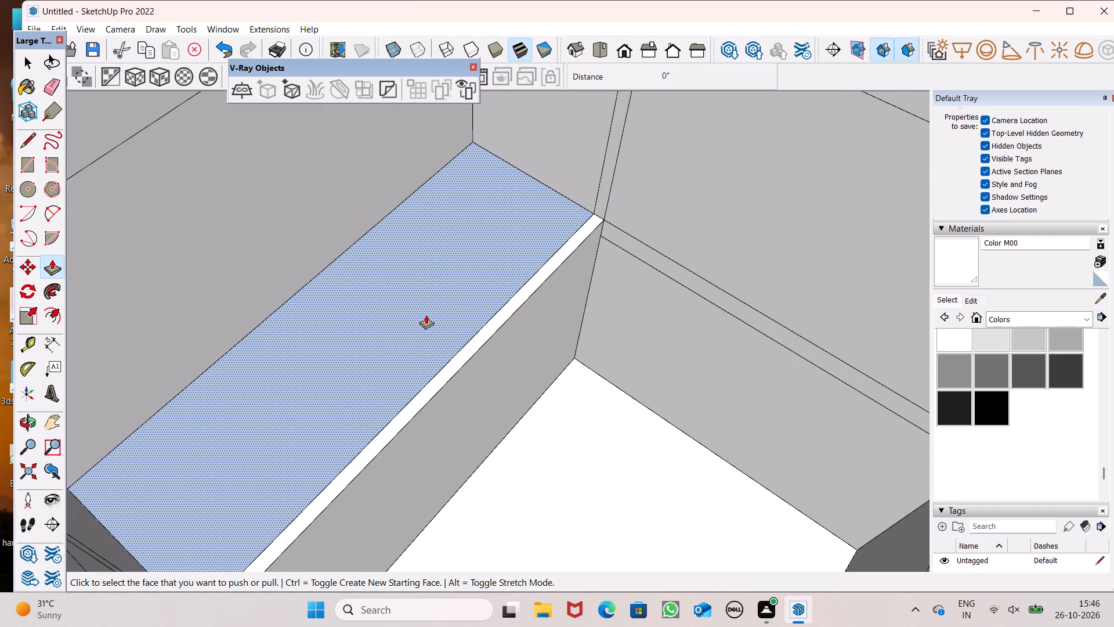
scroll(388, 341, up, 2)
drag(354, 365, 354, 371)
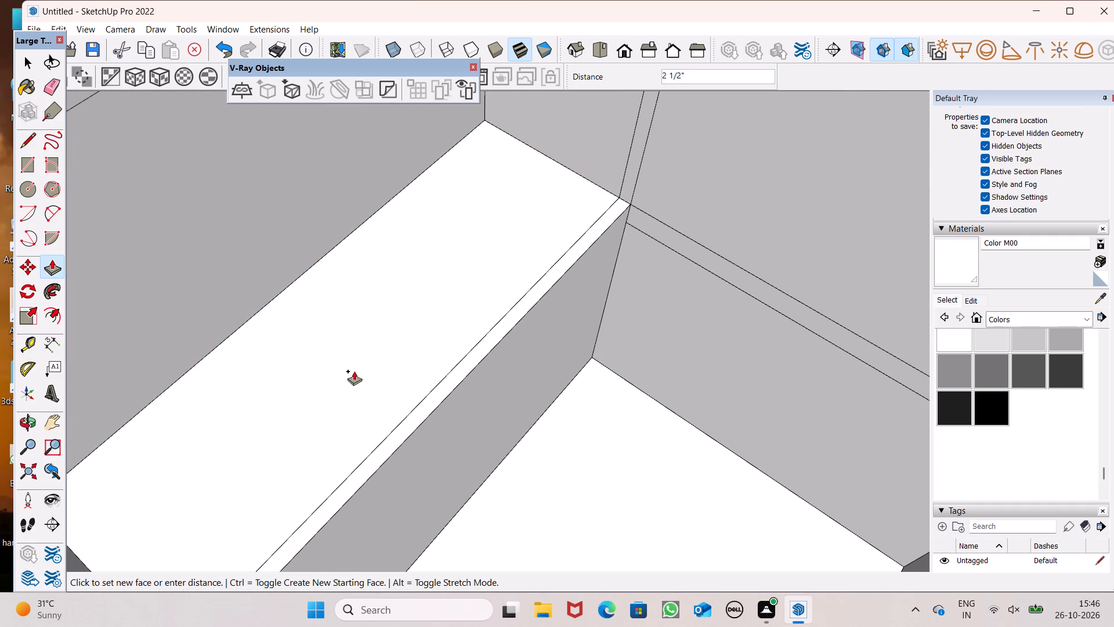
drag(354, 371, 355, 372)
key(5)
key(shift+quotedbl)
key(Return)
scroll(327, 334, down, 3)
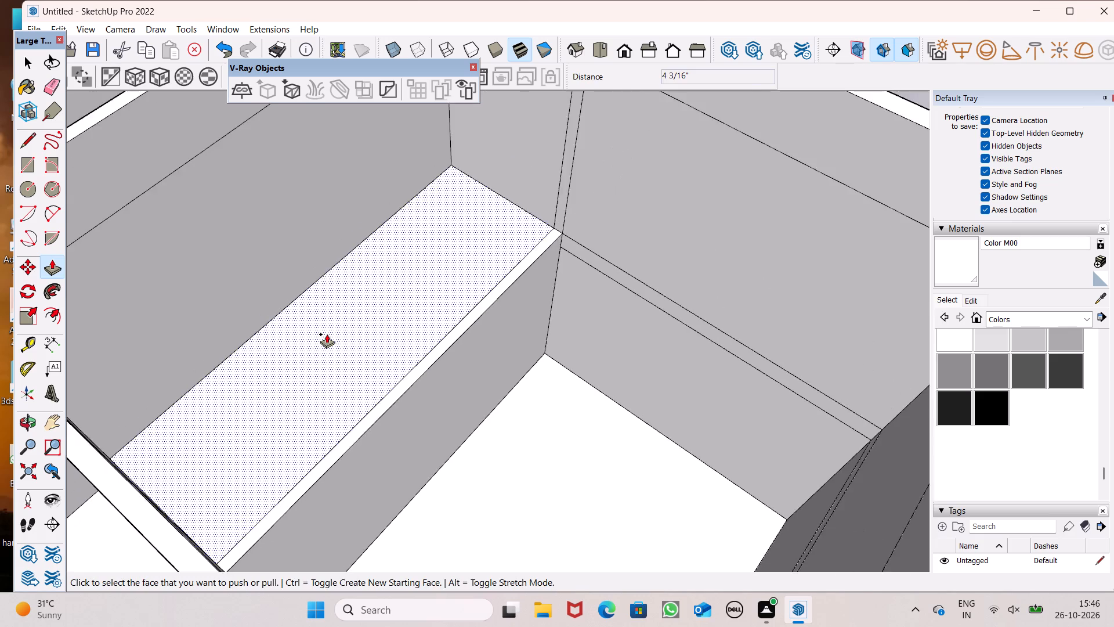
scroll(327, 334, down, 1)
key(space)
Draw a short line from the partition's top corner along the far wall to close the larger adjoining bay.
middle_drag(345, 313, 422, 175)
scroll(415, 198, down, 5)
middle_drag(402, 264, 502, 431)
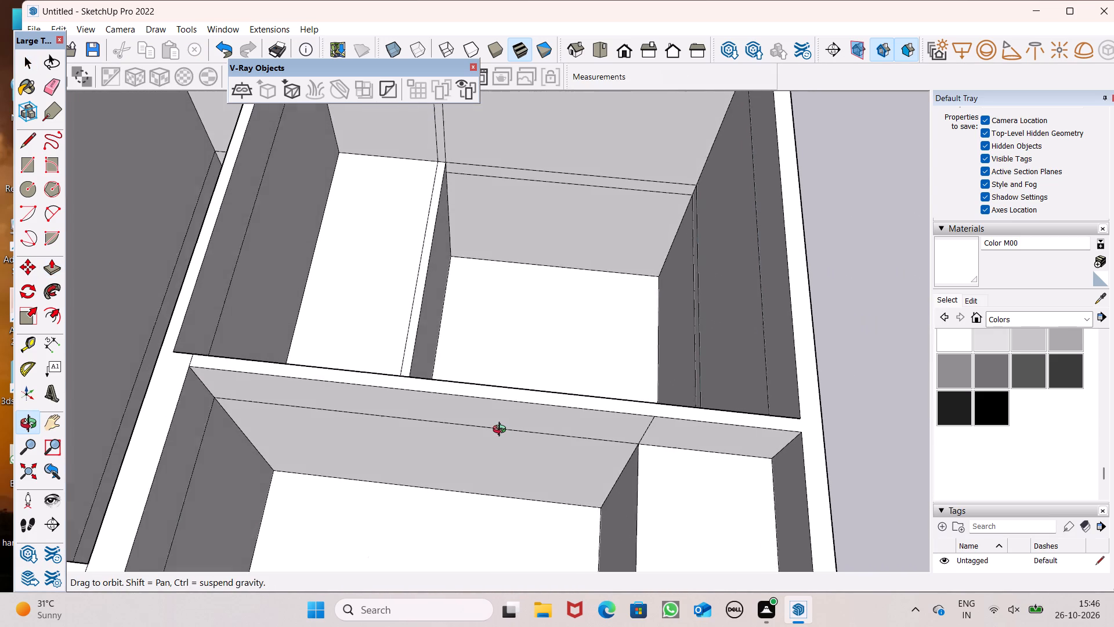
middle_drag(502, 431, 504, 431)
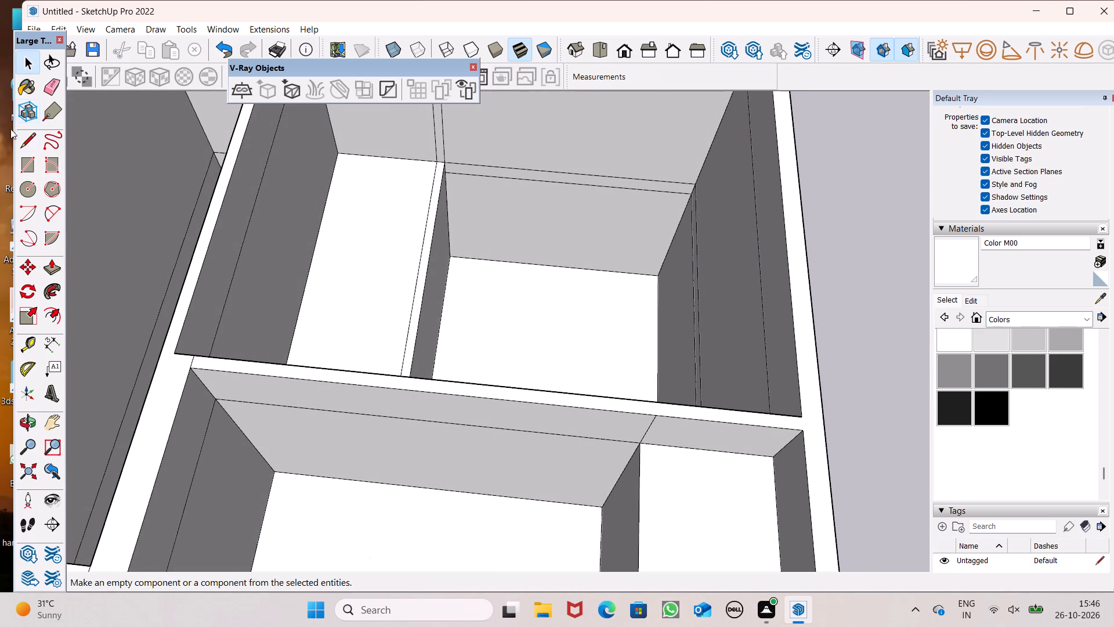
click(19, 145)
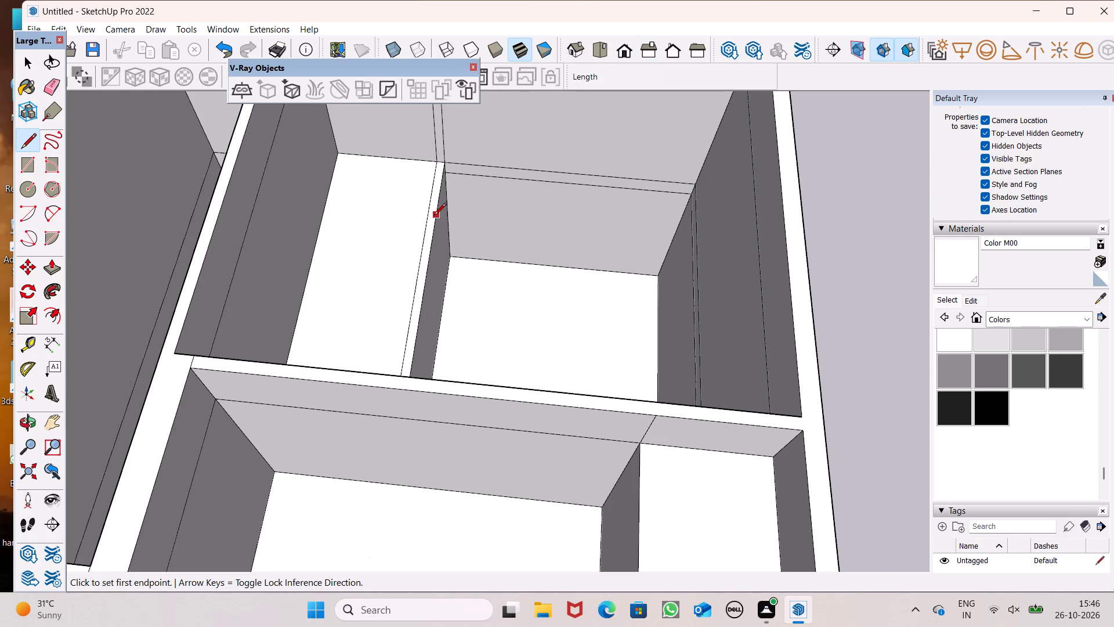
scroll(434, 216, up, 2)
click(450, 146)
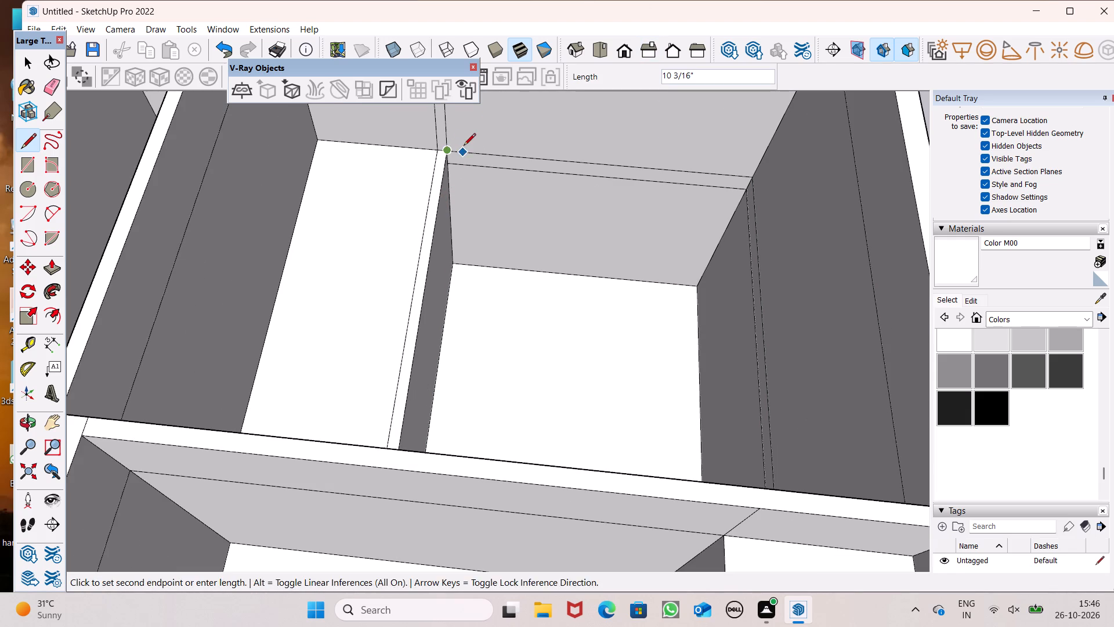
click(464, 146)
Push/Pull the new face over the larger bay by 4".
click(52, 261)
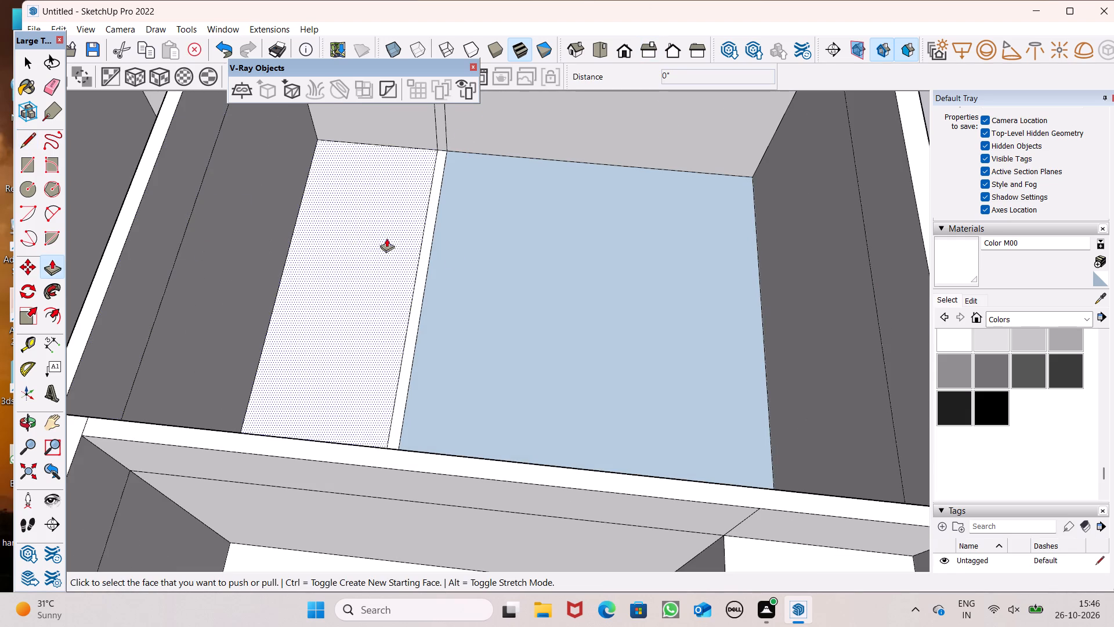
click(517, 290)
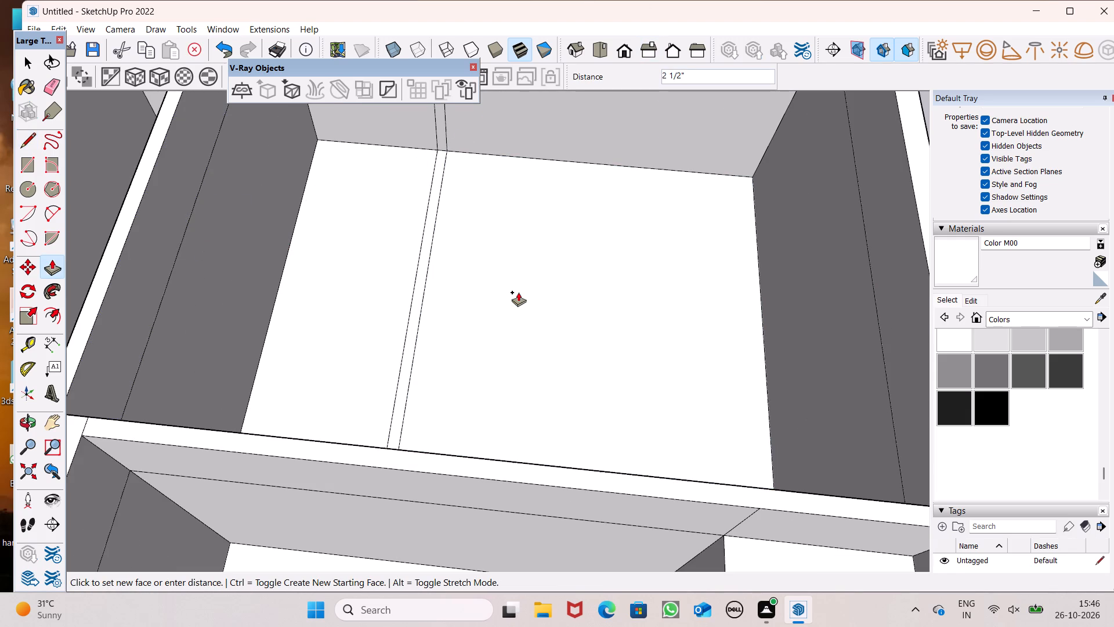
text(4")
key(Return)
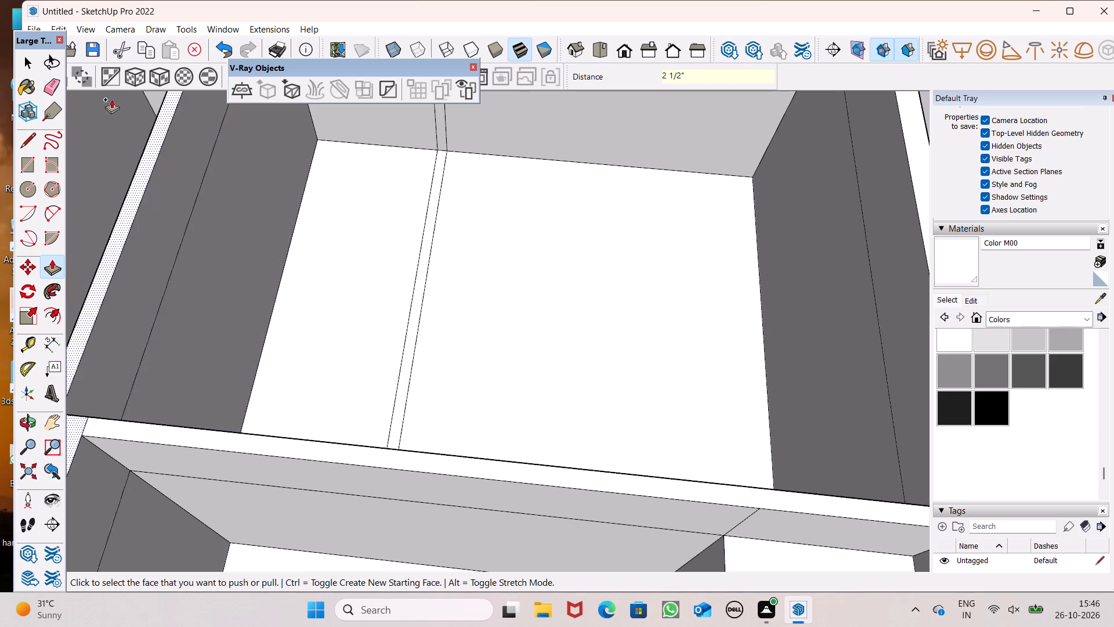
Erase the two leftover partition edges running across the newly closed floor.
click(58, 89)
drag(457, 216, 424, 249)
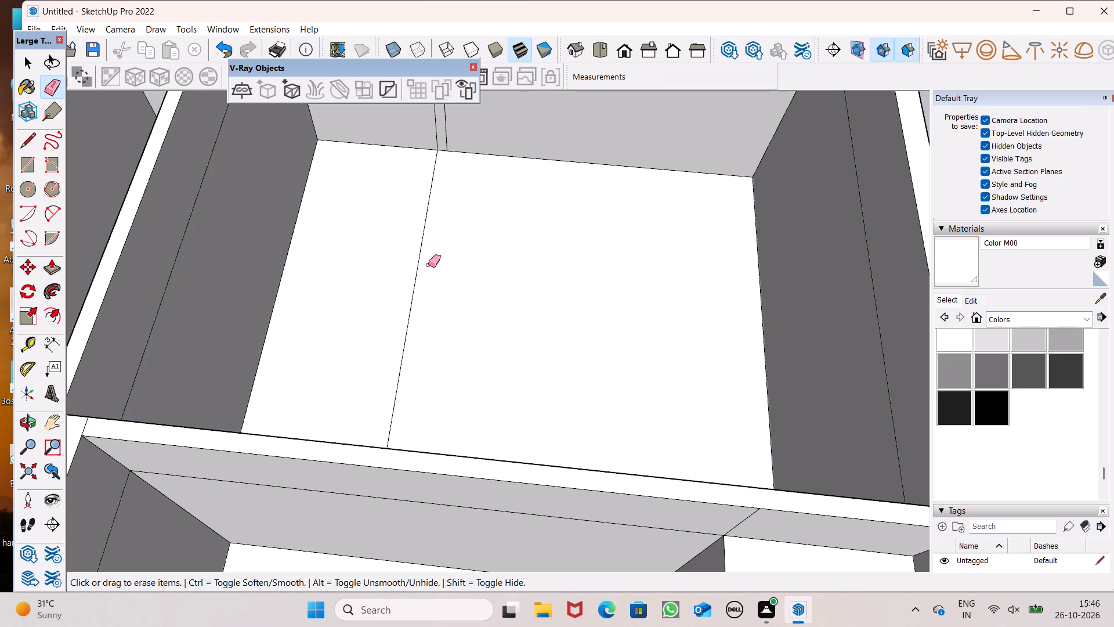
drag(428, 267, 417, 275)
scroll(534, 267, down, 5)
drag(479, 219, 454, 228)
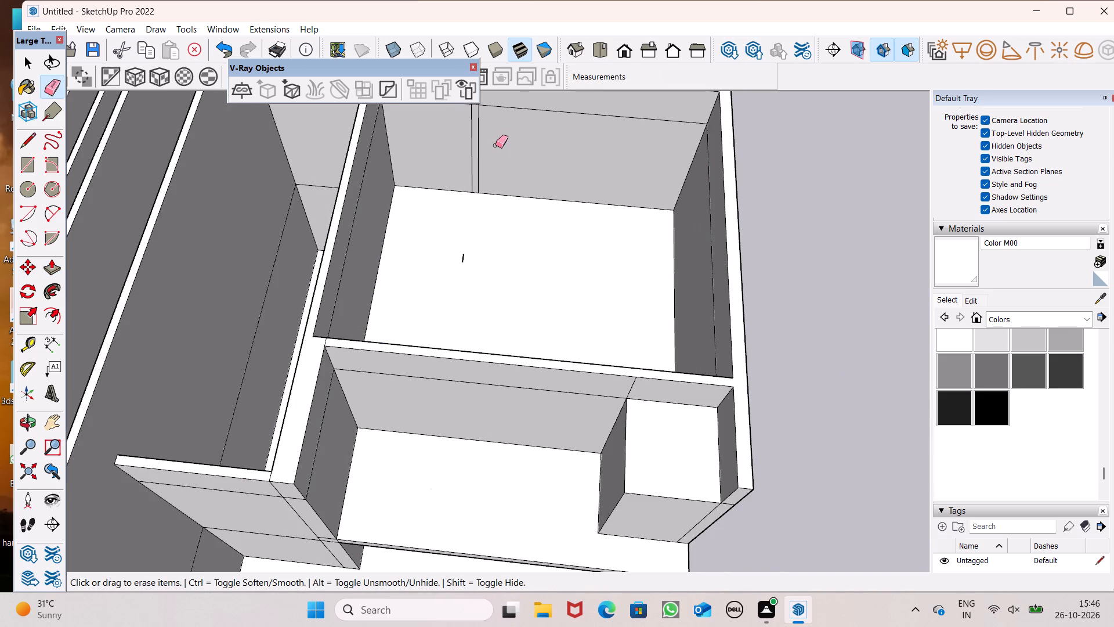
Erase the paired vertical partition lines on the room's far wall and the small stray mark on its floor.
drag(486, 141, 461, 150)
drag(465, 255, 459, 264)
scroll(464, 261, down, 4)
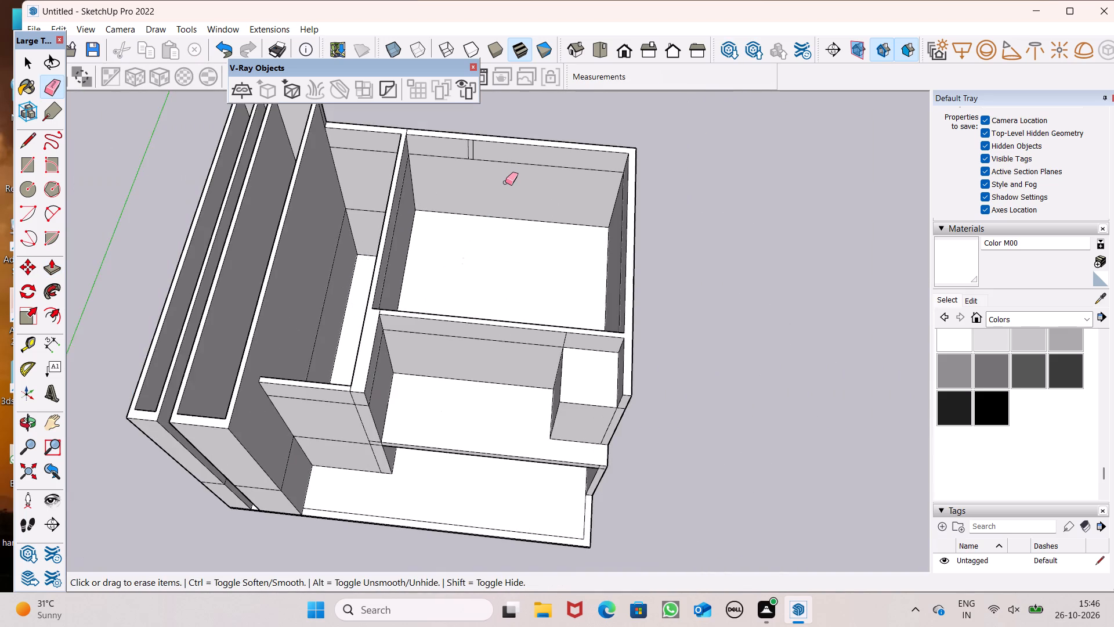
scroll(506, 181, up, 6)
scroll(495, 182, down, 2)
middle_drag(484, 167, 453, 62)
scroll(454, 63, up, 1)
scroll(445, 111, up, 4)
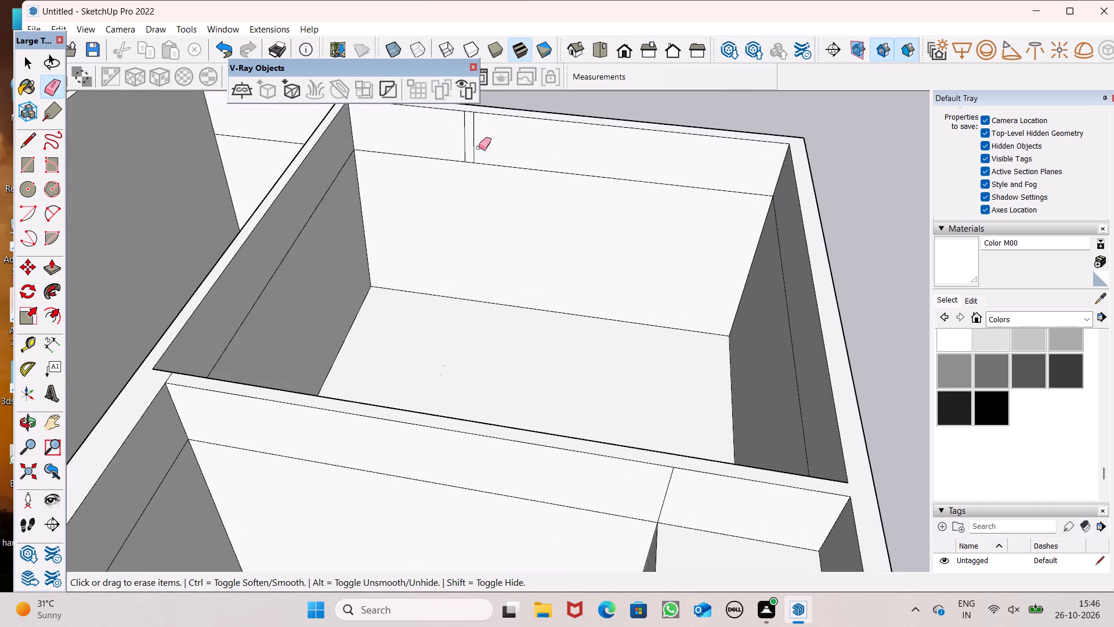
drag(487, 143, 464, 148)
scroll(458, 174, down, 3)
Erase the short vertical edge on the front terrace's back wall, above the corner block.
middle_drag(501, 204, 523, 172)
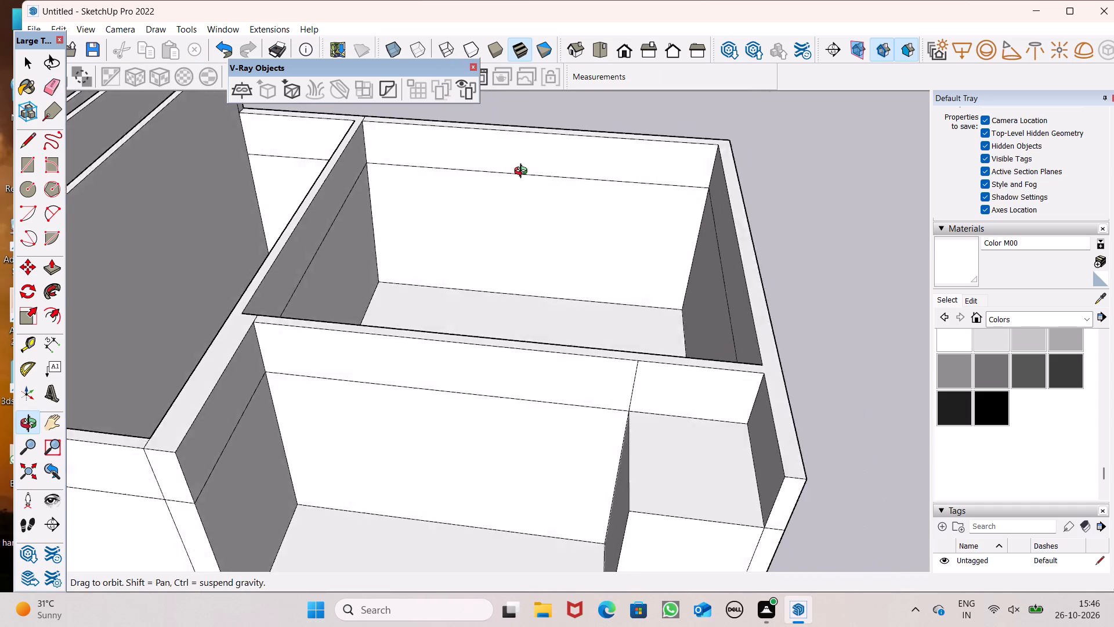
middle_drag(523, 172, 544, 103)
scroll(604, 145, down, 3)
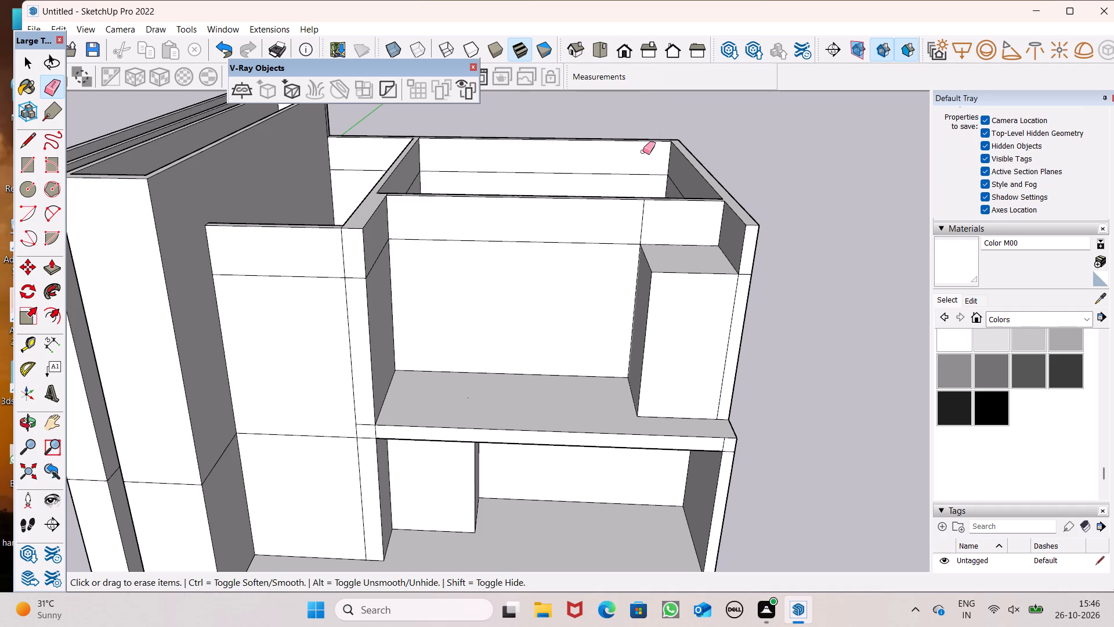
middle_drag(660, 246, 710, 267)
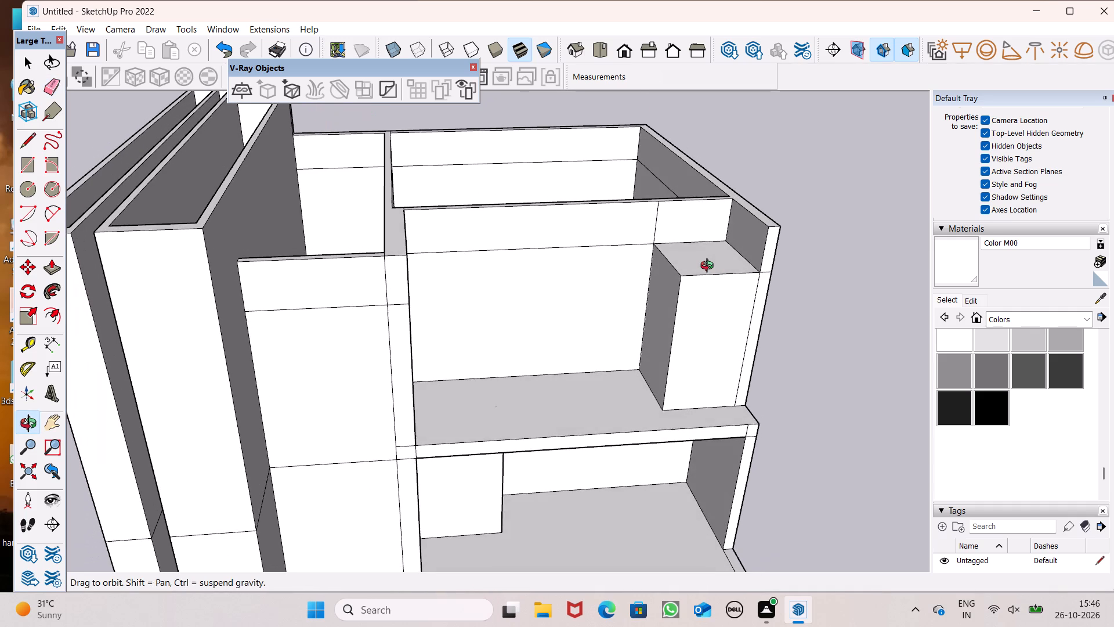
middle_drag(710, 267, 719, 261)
drag(665, 226, 650, 228)
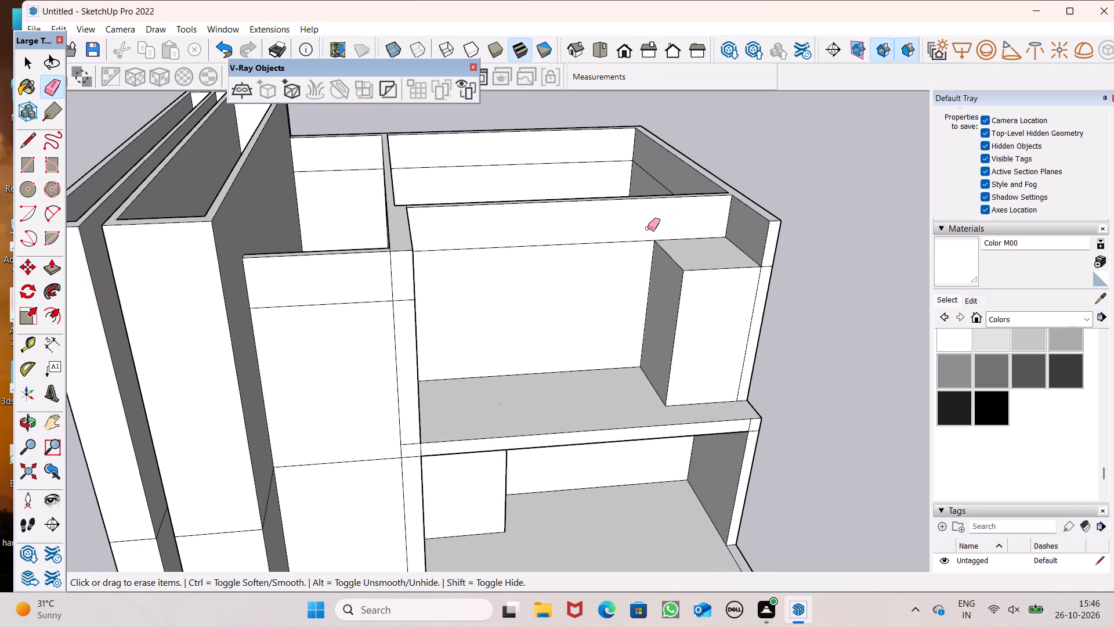
Pull the top strip of the front terrace's back wall outward 5' 5 5/16" to form a roof slab.
middle_drag(659, 199, 647, 260)
scroll(648, 259, up, 1)
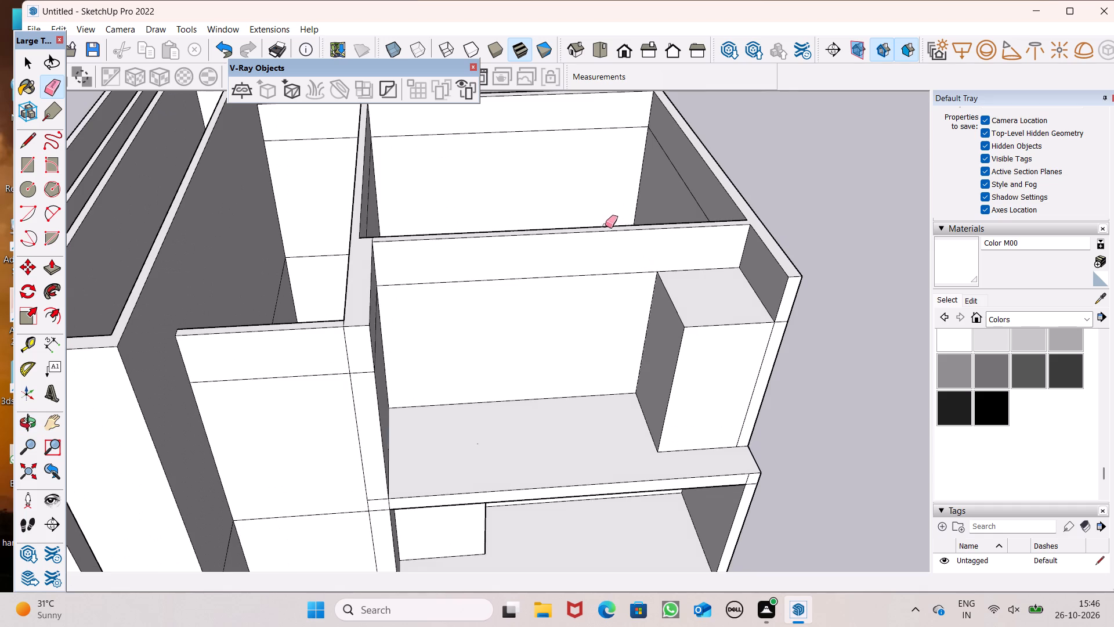
scroll(605, 225, down, 1)
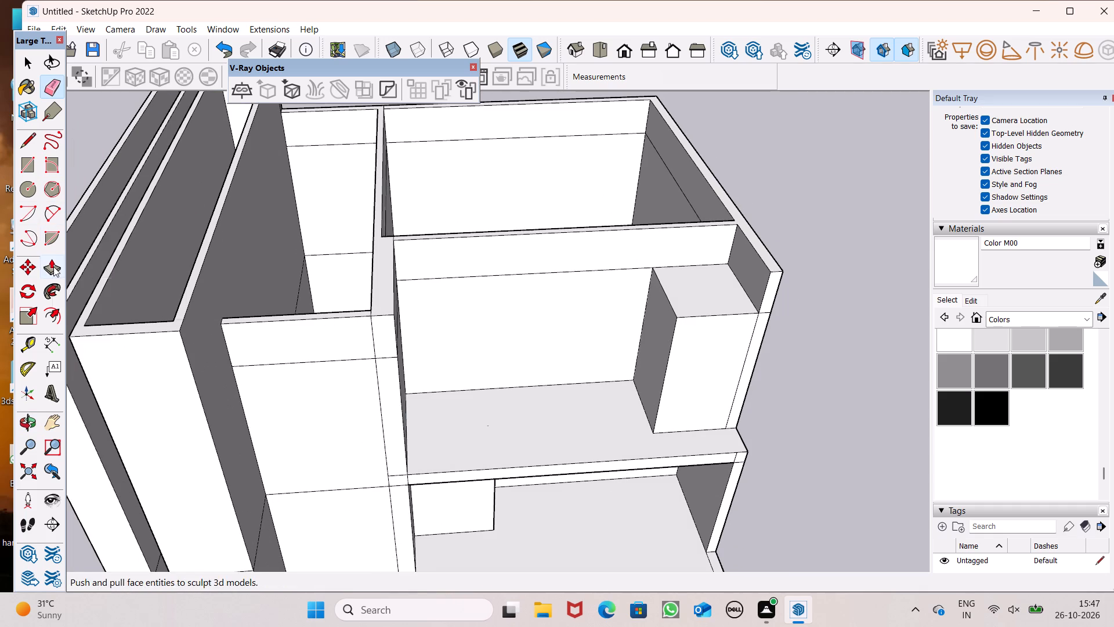
click(53, 266)
drag(419, 266, 399, 315)
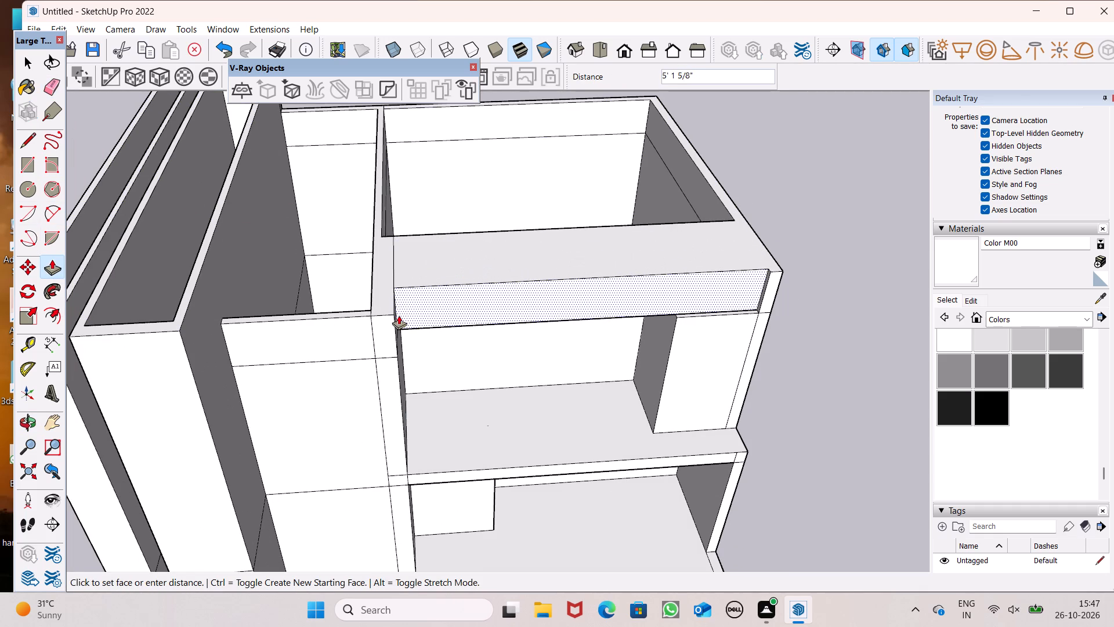
drag(399, 315, 388, 321)
Pull the roof slab's front face out a further 2' 2 9/16" over the terrace.
scroll(417, 275, down, 2)
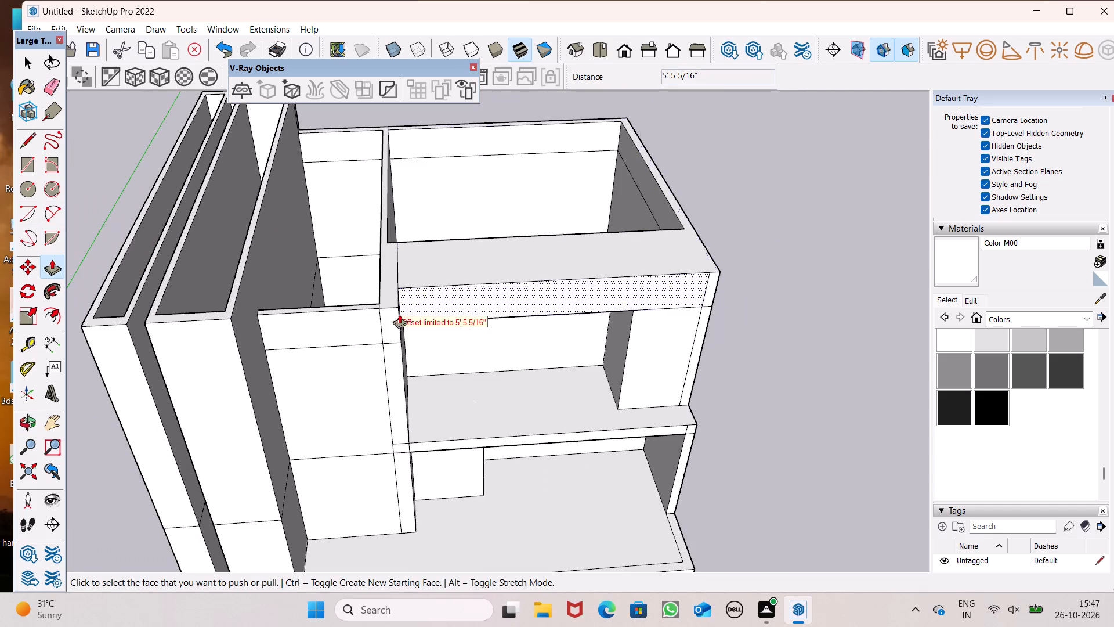
middle_drag(444, 322, 269, 345)
scroll(486, 338, down, 1)
middle_drag(492, 340, 494, 343)
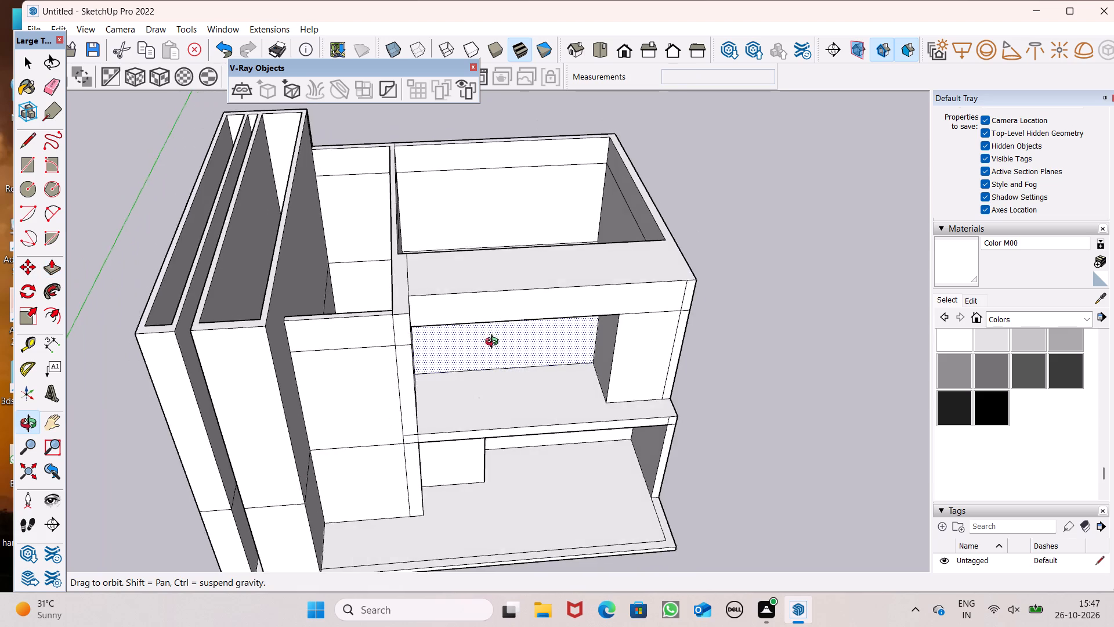
middle_drag(494, 343, 434, 381)
scroll(407, 365, up, 2)
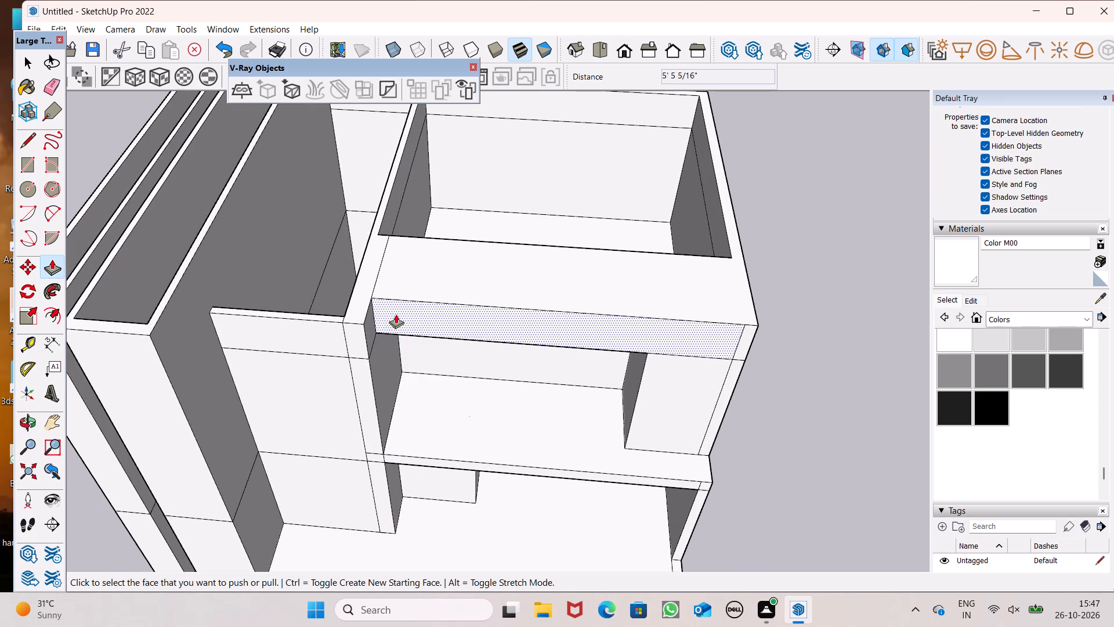
drag(396, 314, 365, 345)
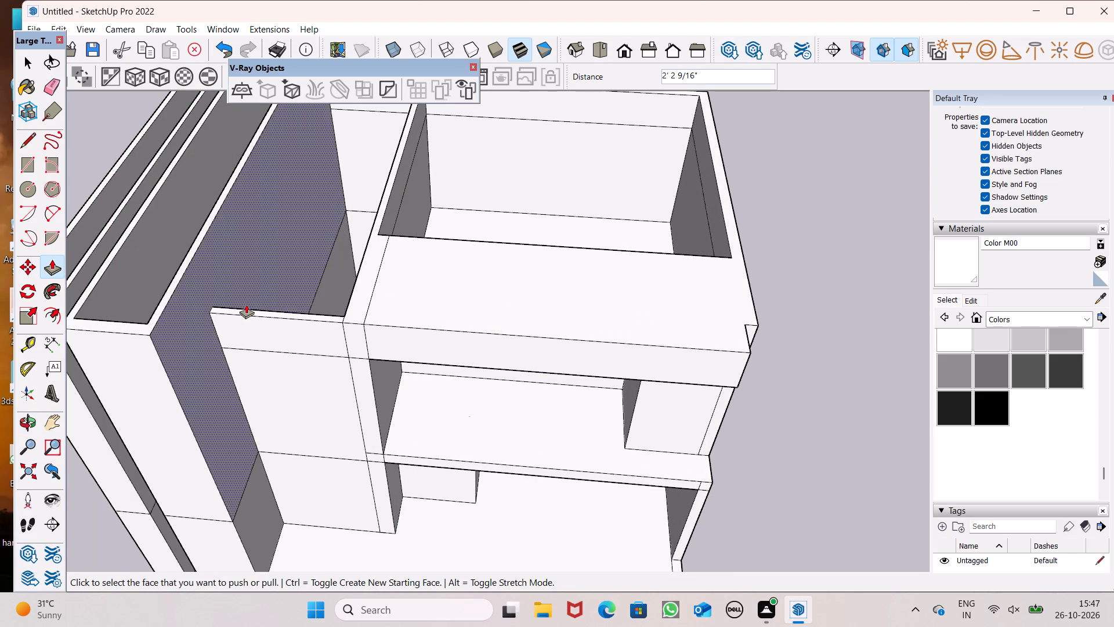
Pull the terrace roof slab's end face outward 9" to line up with the building's outer side wall.
scroll(246, 304, down, 2)
middle_drag(384, 301, 295, 183)
scroll(583, 258, up, 4)
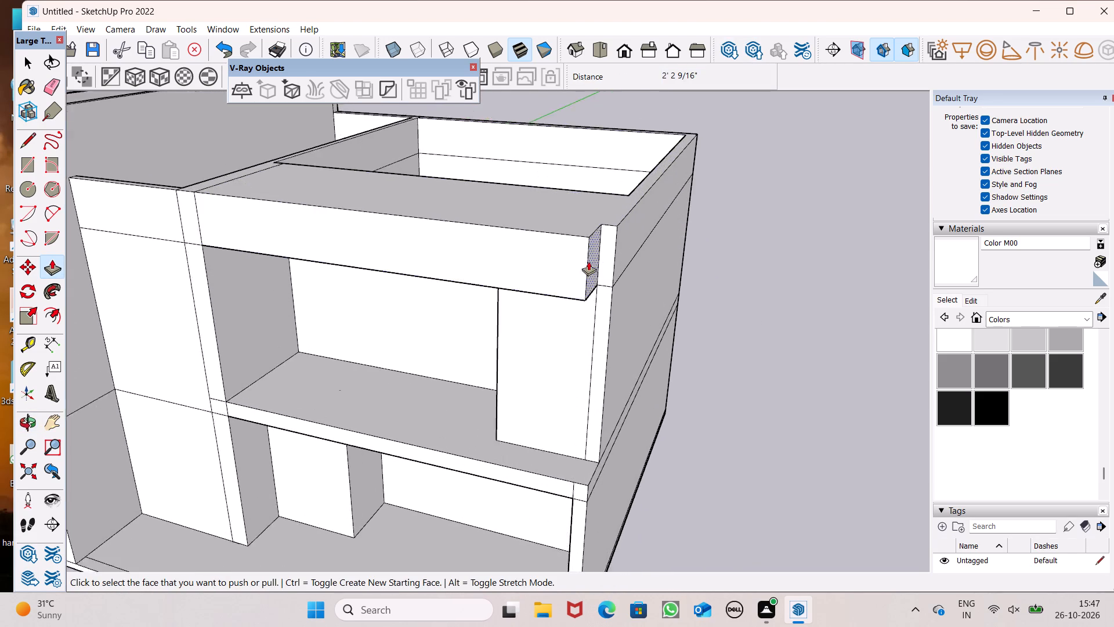
scroll(588, 261, up, 2)
middle_drag(610, 284, 578, 309)
scroll(594, 302, up, 6)
drag(542, 309, 566, 309)
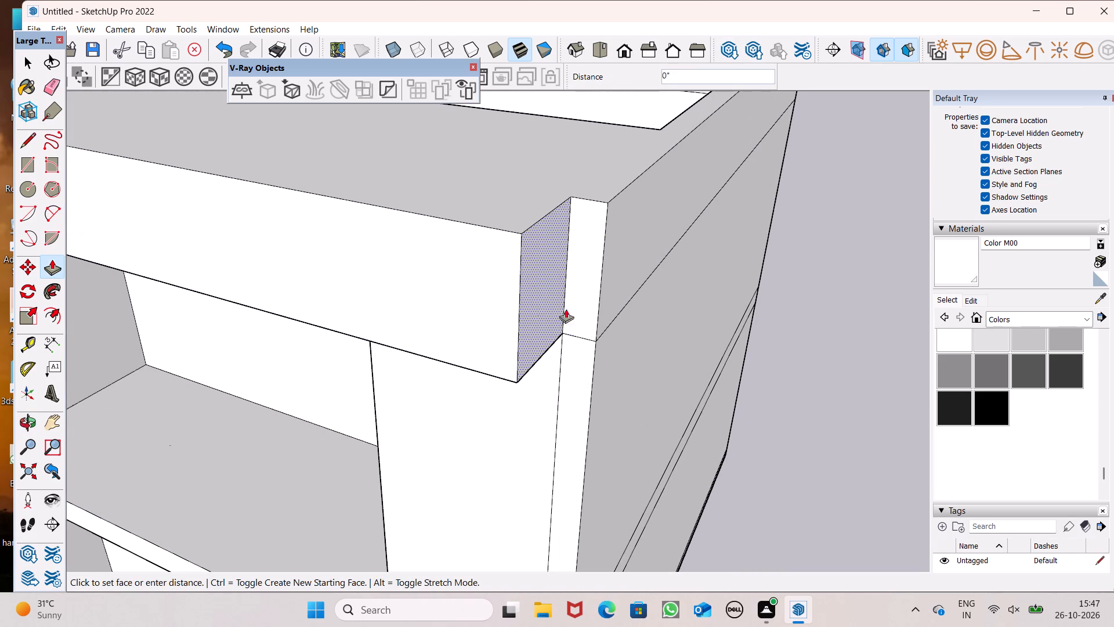
drag(566, 309, 605, 294)
Examine the extended roof slab and the front elevation from eye level and from above.
scroll(686, 232, down, 11)
middle_drag(638, 343, 784, 356)
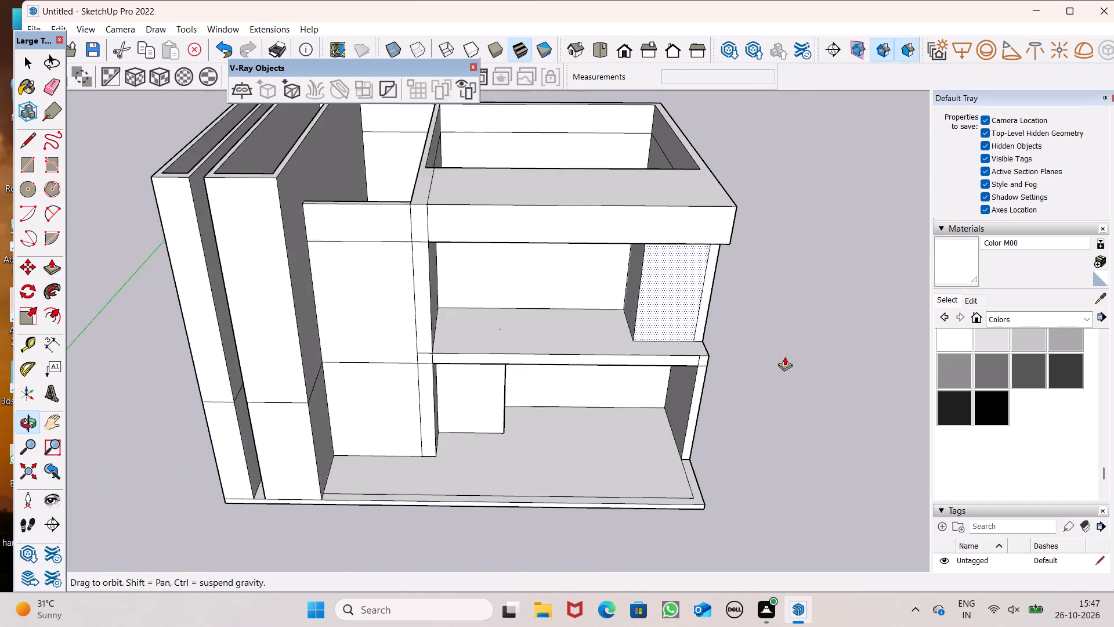
scroll(784, 356, down, 6)
middle_drag(784, 356, 762, 272)
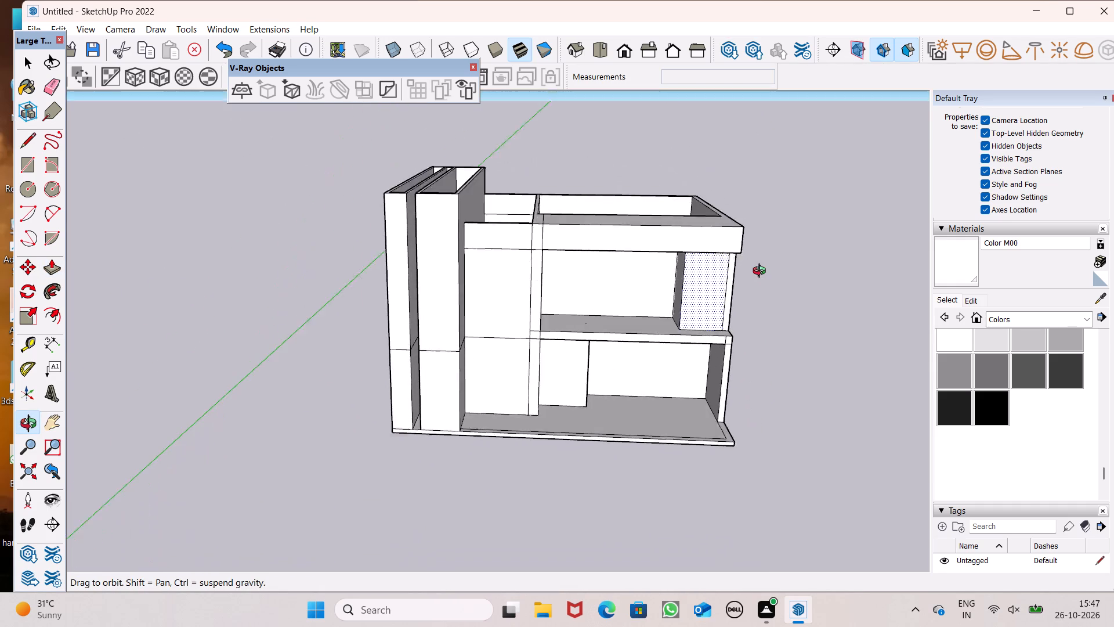
middle_drag(762, 272, 756, 229)
scroll(756, 229, up, 2)
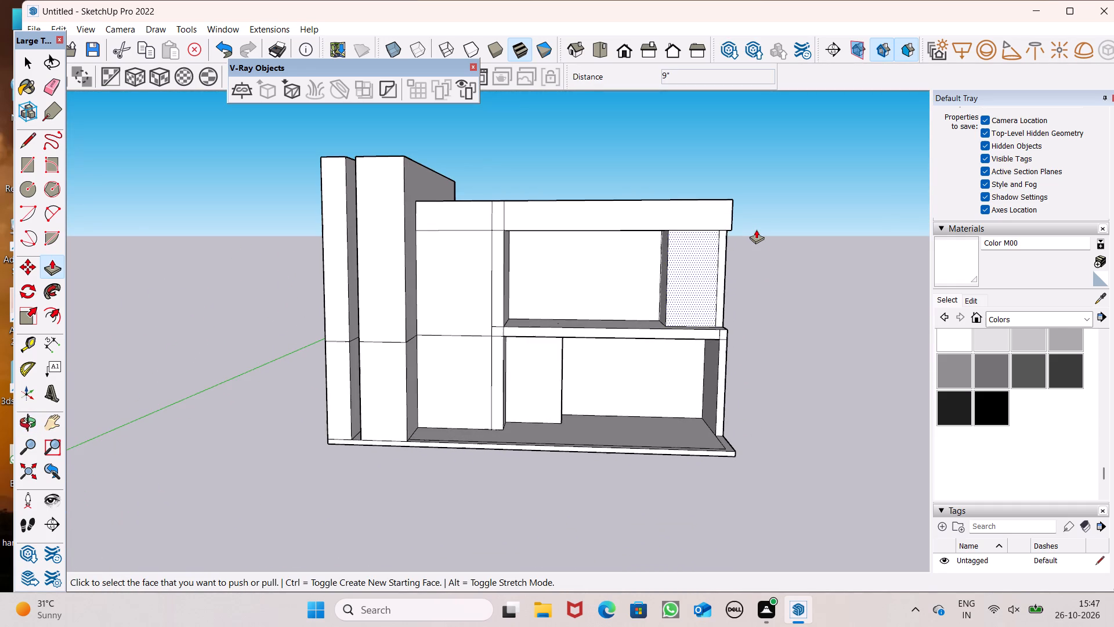
scroll(610, 190, up, 3)
scroll(610, 190, down, 2)
middle_drag(608, 204, 608, 233)
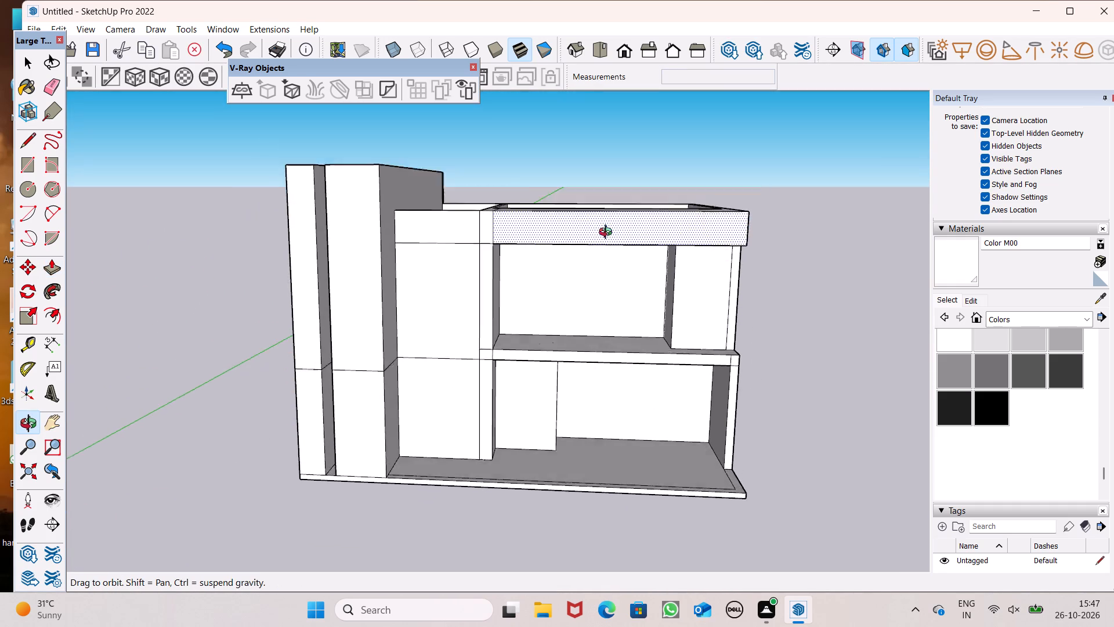
middle_drag(608, 233, 603, 289)
scroll(426, 250, up, 2)
middle_drag(535, 230, 540, 284)
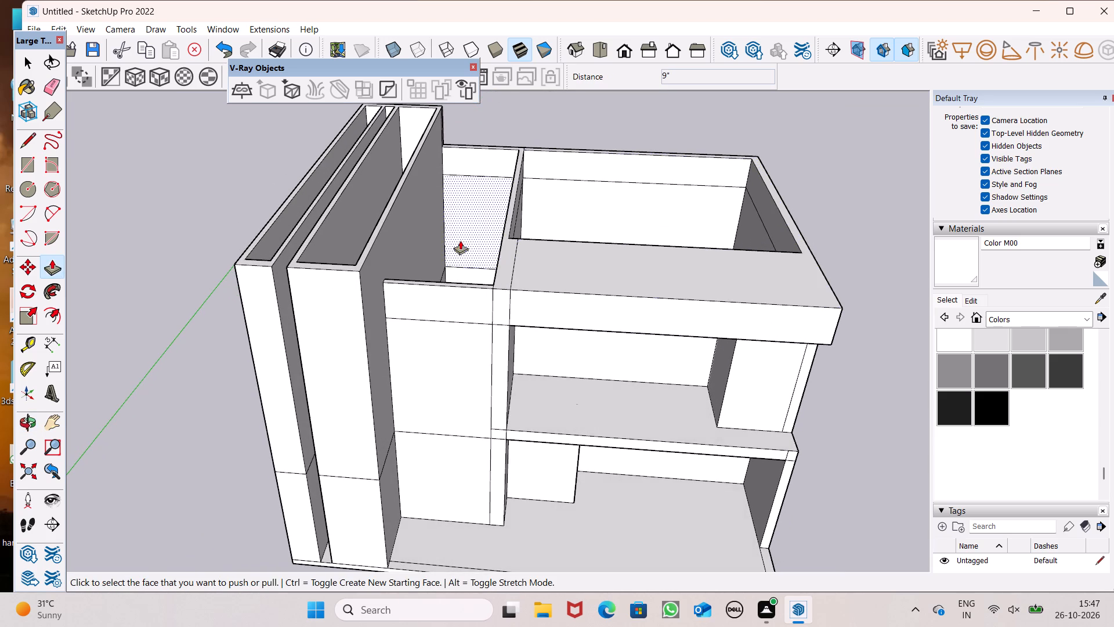
middle_drag(541, 274, 566, 178)
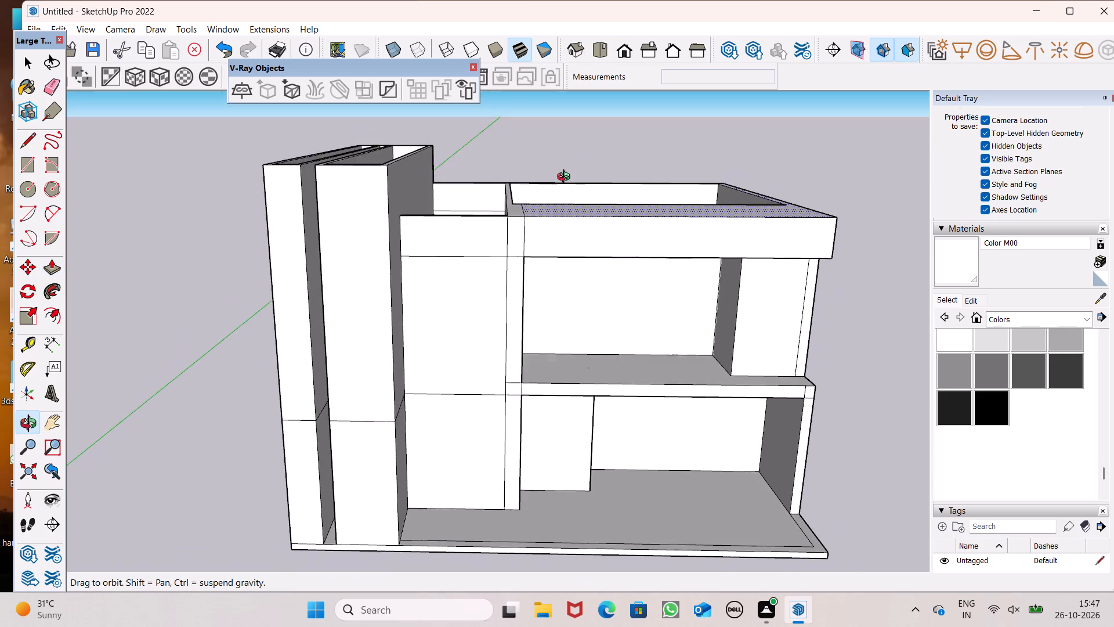
middle_drag(566, 178, 565, 163)
scroll(565, 163, up, 1)
Erase the leftover seam lines crossing the roof slab's front band and its top where it meets the partition and narrow bay wall.
click(57, 88)
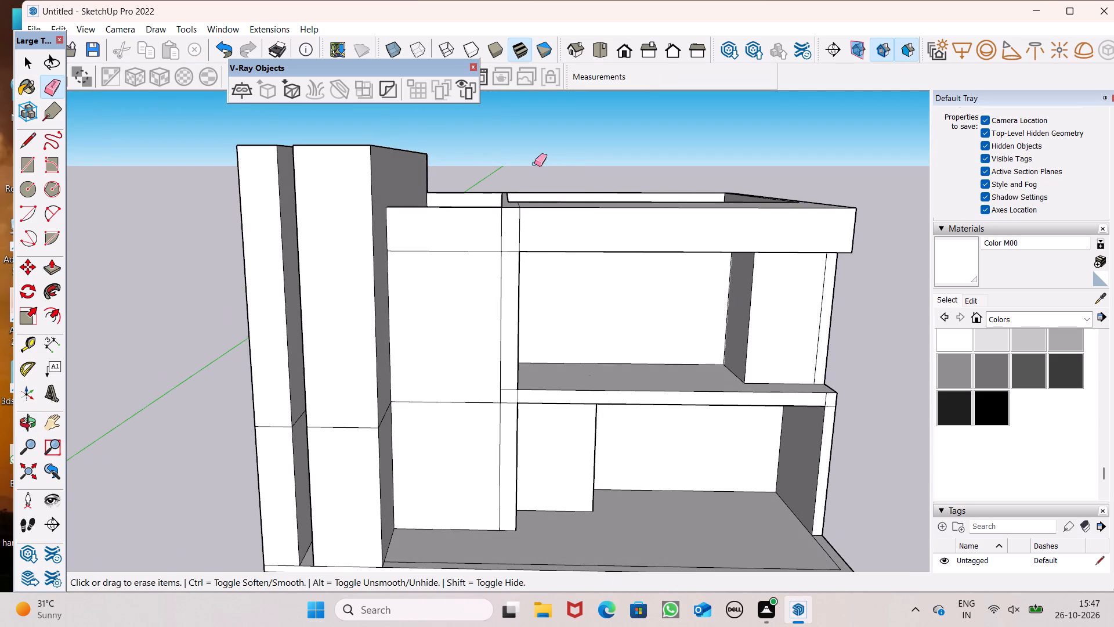
scroll(584, 198, up, 4)
drag(437, 252, 483, 247)
middle_drag(512, 228, 516, 318)
scroll(511, 318, up, 3)
drag(473, 295, 470, 301)
drag(477, 329, 468, 339)
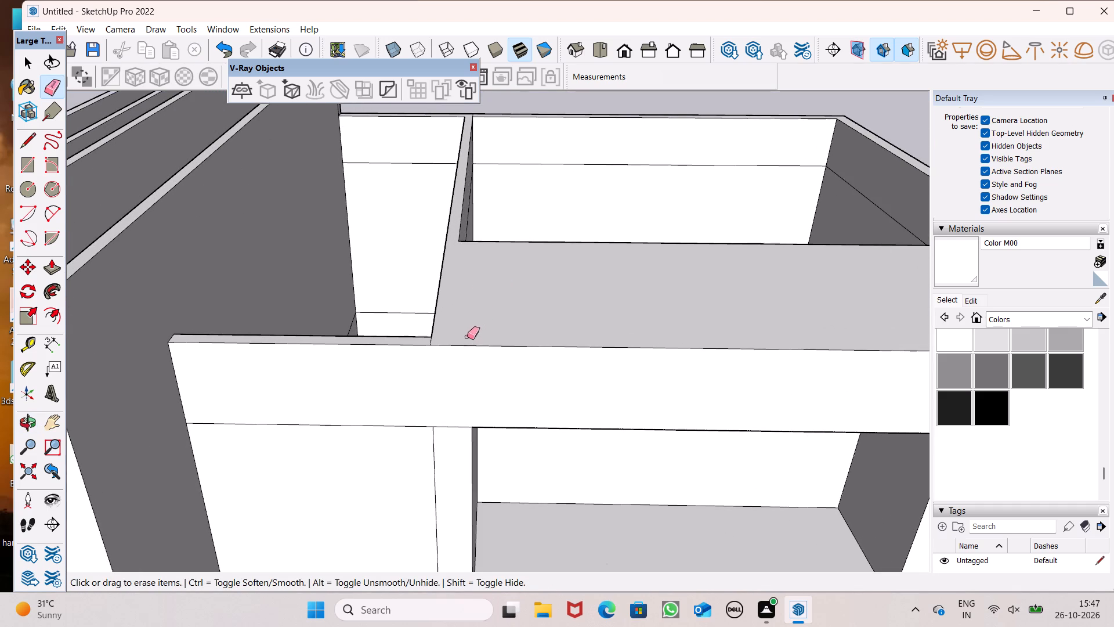
scroll(453, 344, up, 5)
drag(414, 339, 419, 337)
scroll(533, 257, down, 3)
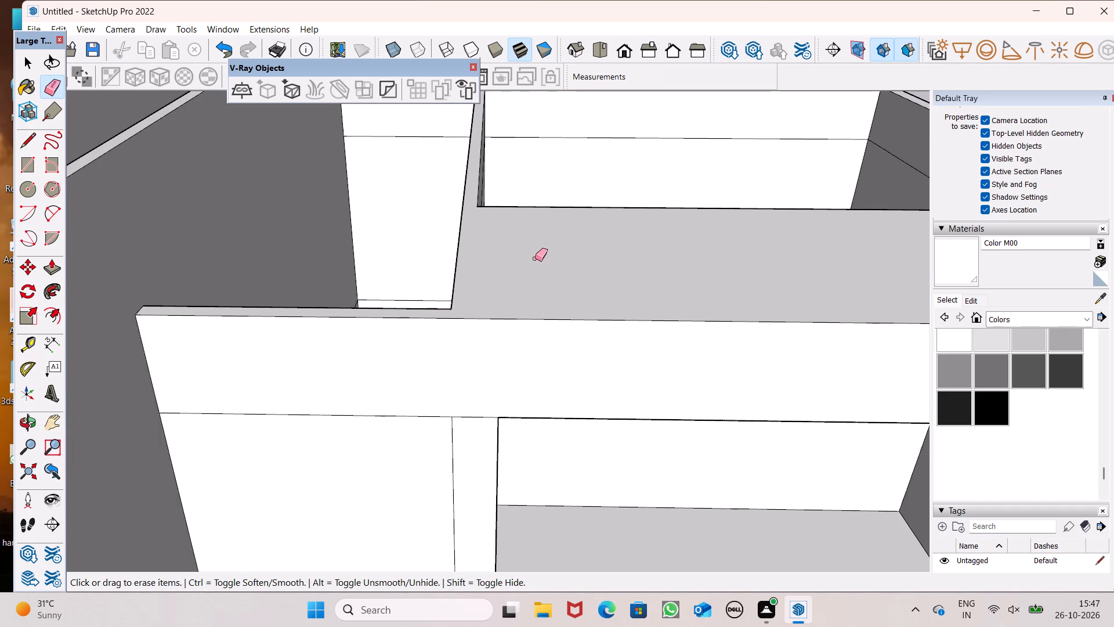
Erase the floor-level seam lines on the side, back and partition walls inside the narrow upper bay.
middle_drag(537, 267, 527, 307)
scroll(527, 306, down, 5)
middle_drag(523, 302, 489, 421)
scroll(495, 406, up, 1)
scroll(492, 390, down, 4)
middle_drag(493, 390, 592, 333)
scroll(592, 333, up, 1)
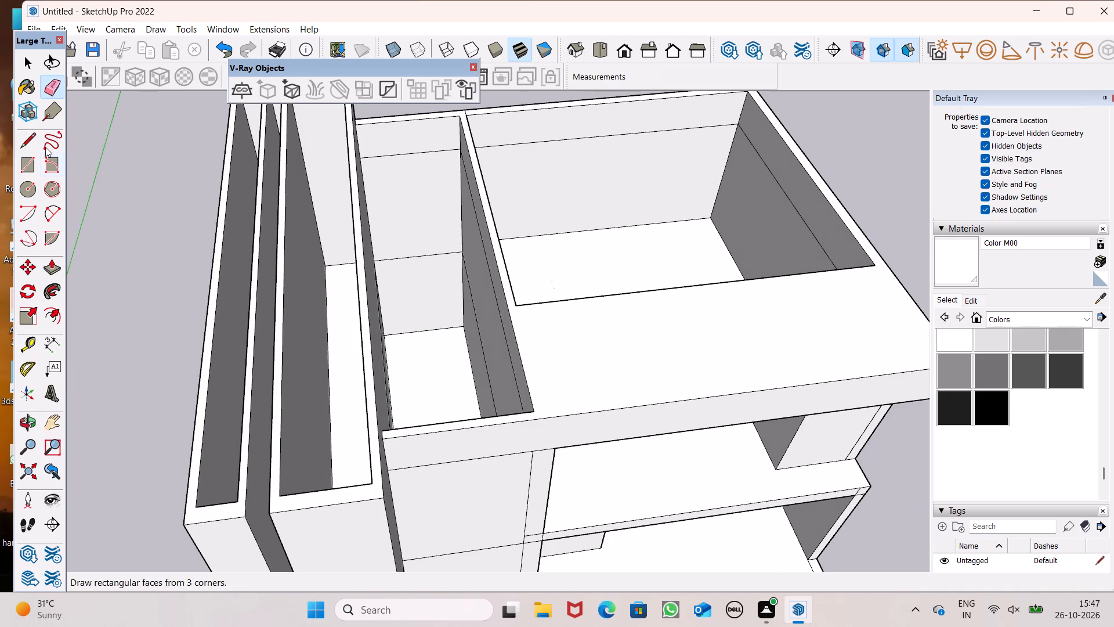
scroll(625, 204, down, 4)
middle_drag(658, 260, 558, 251)
scroll(457, 274, up, 3)
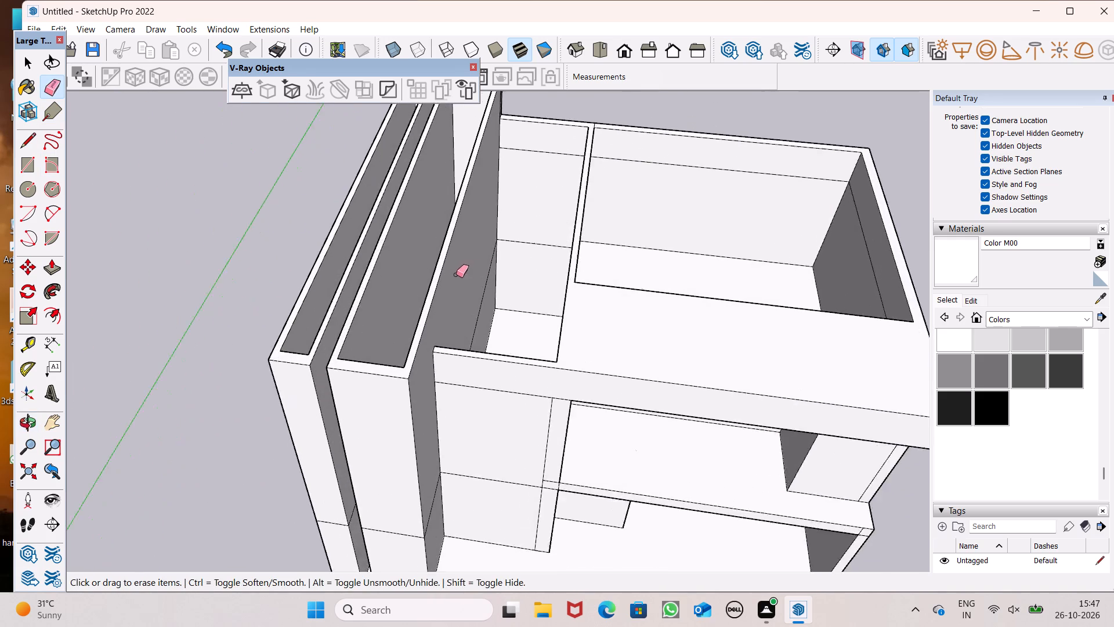
scroll(456, 275, up, 2)
drag(487, 274, 499, 271)
click(522, 240)
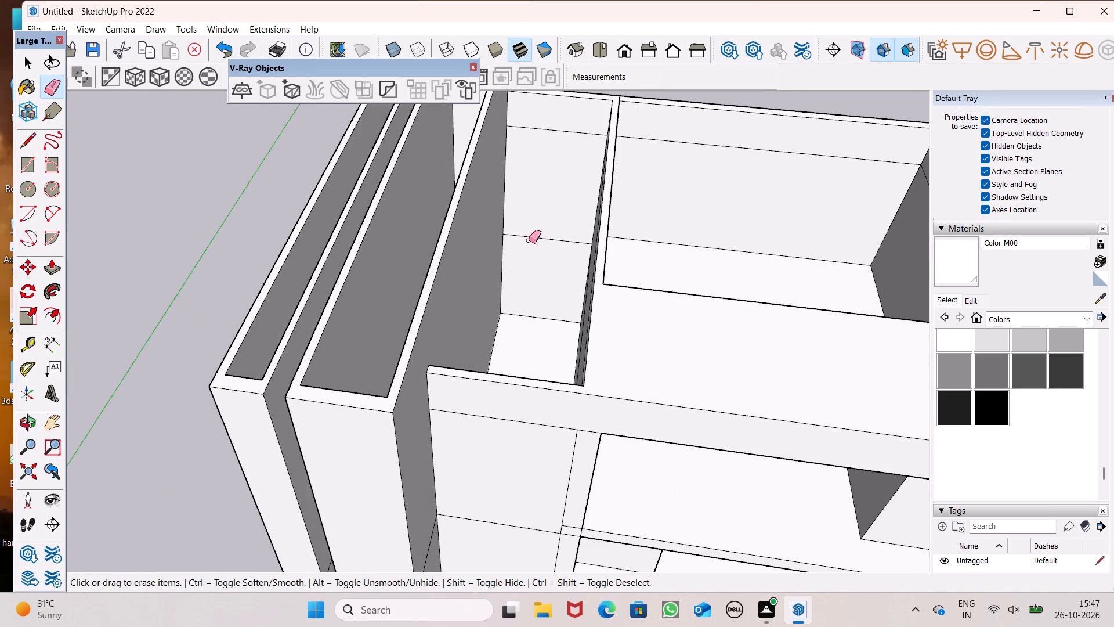
drag(551, 236, 548, 247)
middle_drag(547, 252, 704, 301)
scroll(605, 281, up, 2)
scroll(693, 304, up, 2)
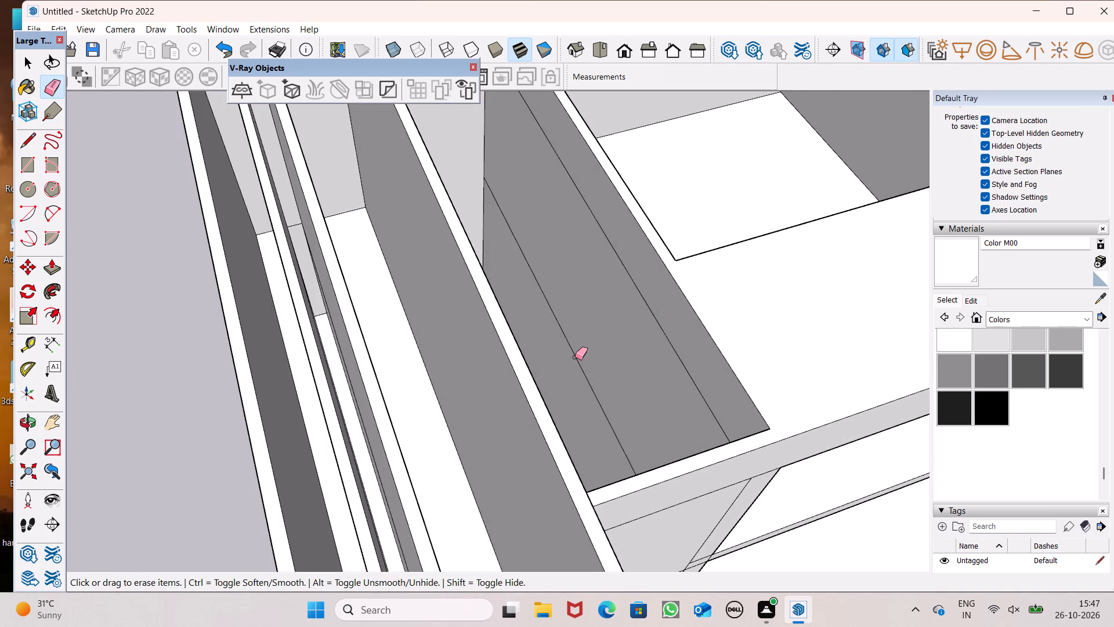
click(575, 357)
Erase the horizontal floor-level line across the narrow bay's front wall.
scroll(564, 289, down, 4)
middle_drag(616, 310, 534, 204)
scroll(548, 214, up, 1)
scroll(525, 200, down, 4)
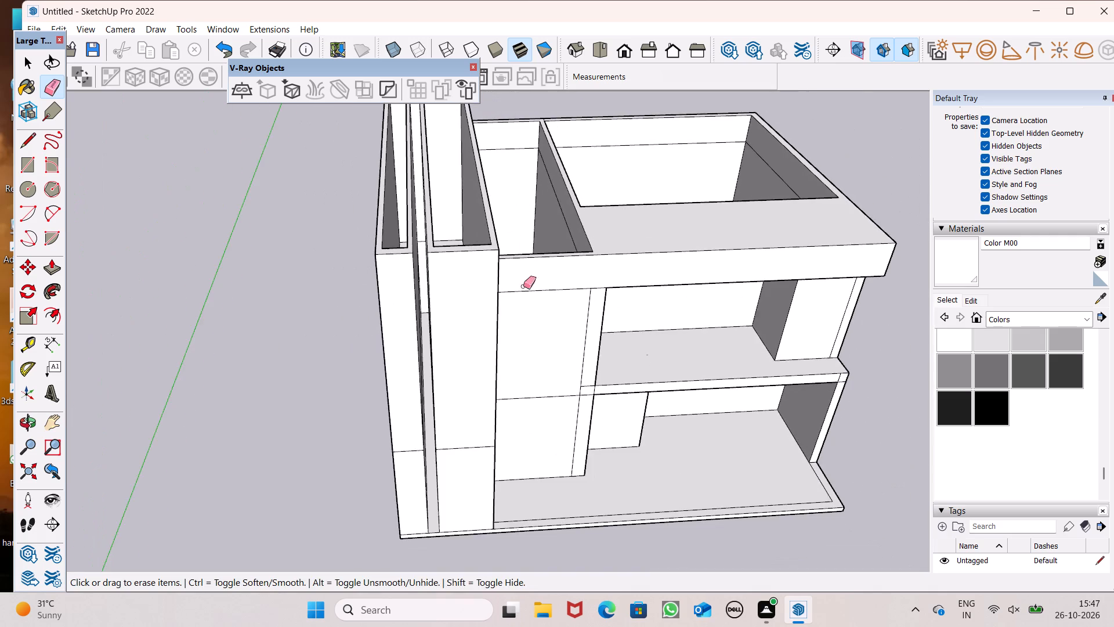
middle_drag(547, 315, 520, 262)
scroll(531, 346, up, 5)
drag(540, 357, 540, 366)
Examine the front facade, terrace and roof band from several angles.
scroll(520, 307, down, 6)
scroll(525, 309, up, 1)
middle_drag(528, 308, 484, 268)
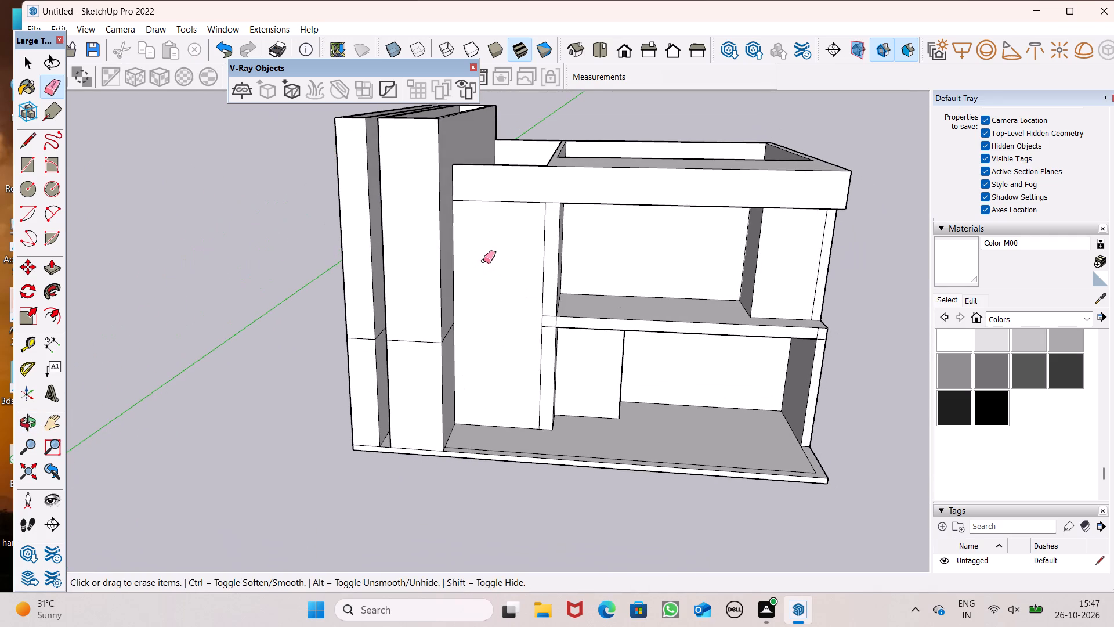
middle_drag(504, 264, 425, 264)
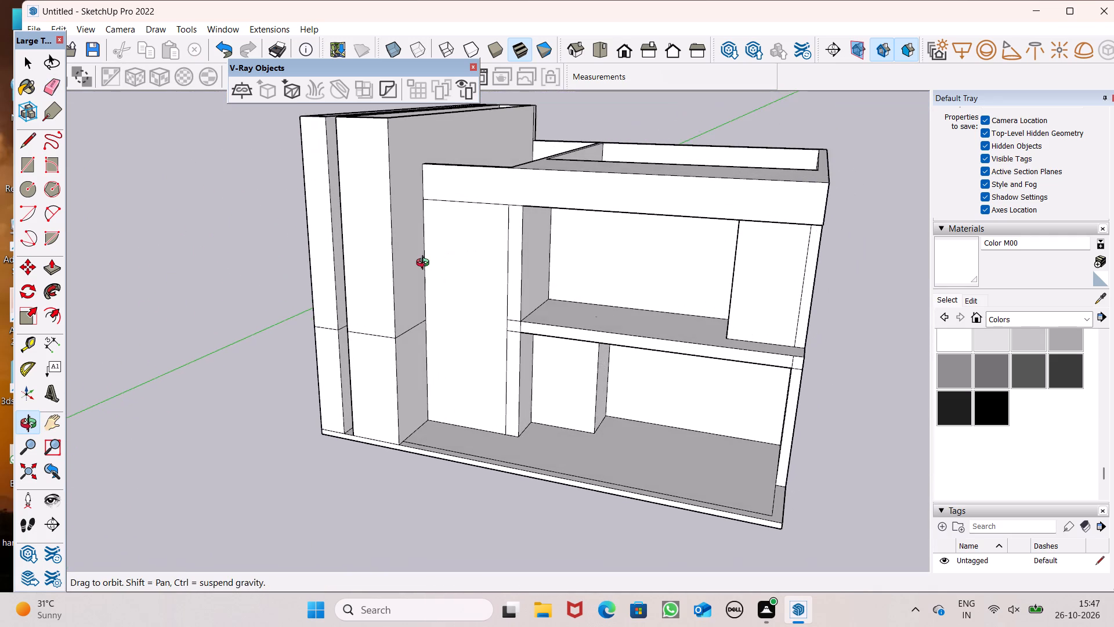
middle_drag(425, 264, 421, 265)
middle_drag(493, 278, 413, 309)
scroll(410, 308, up, 1)
scroll(498, 269, down, 1)
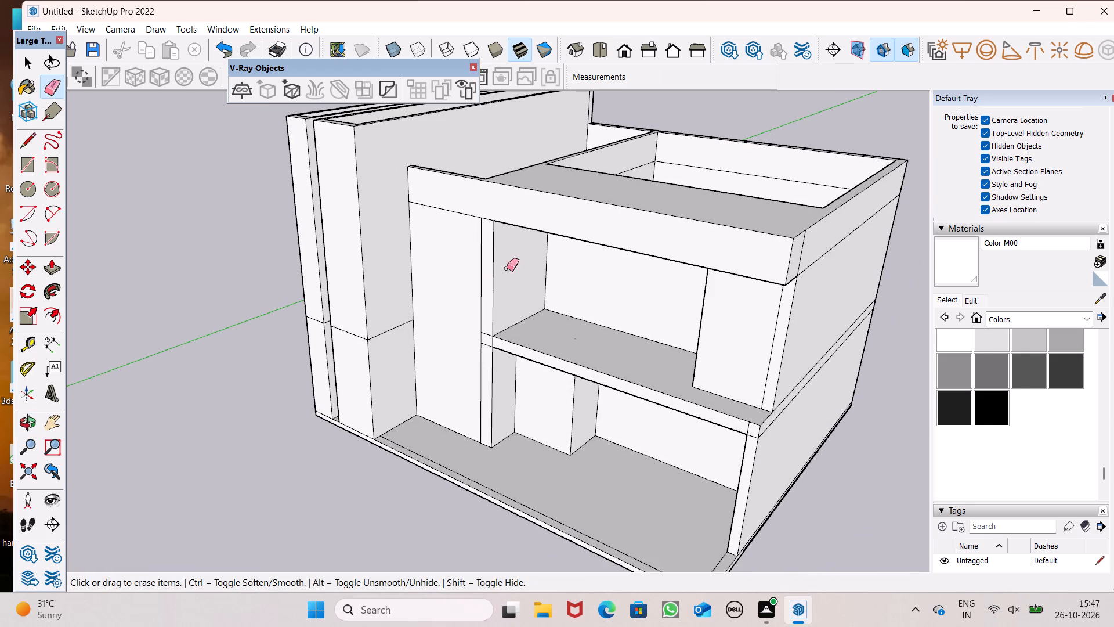
middle_drag(567, 271, 663, 213)
middle_drag(591, 207, 606, 254)
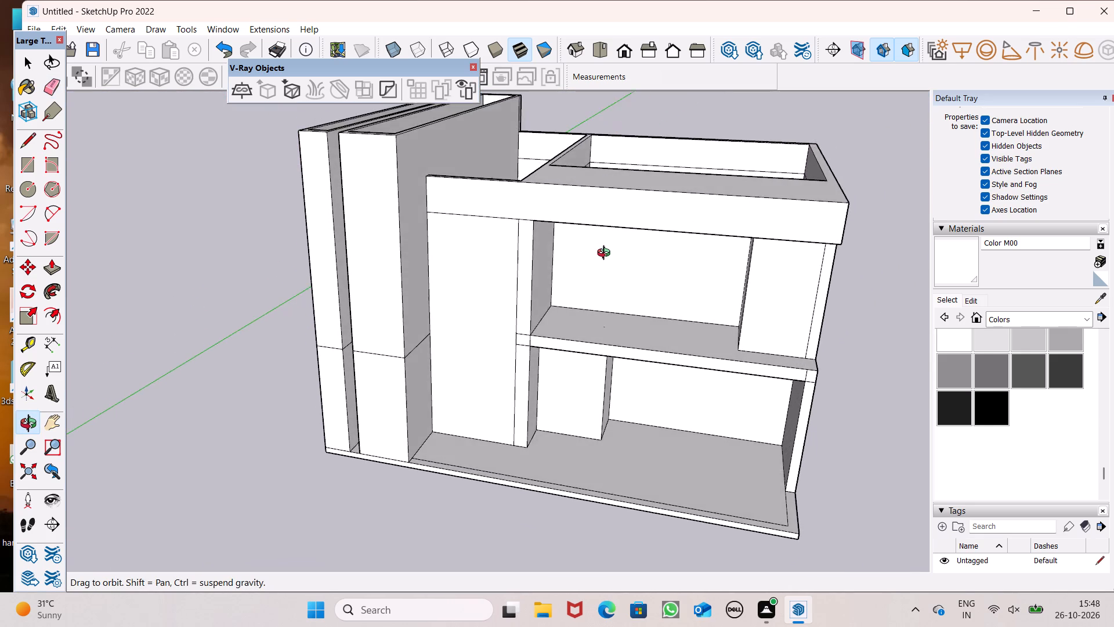
middle_drag(606, 254, 603, 280)
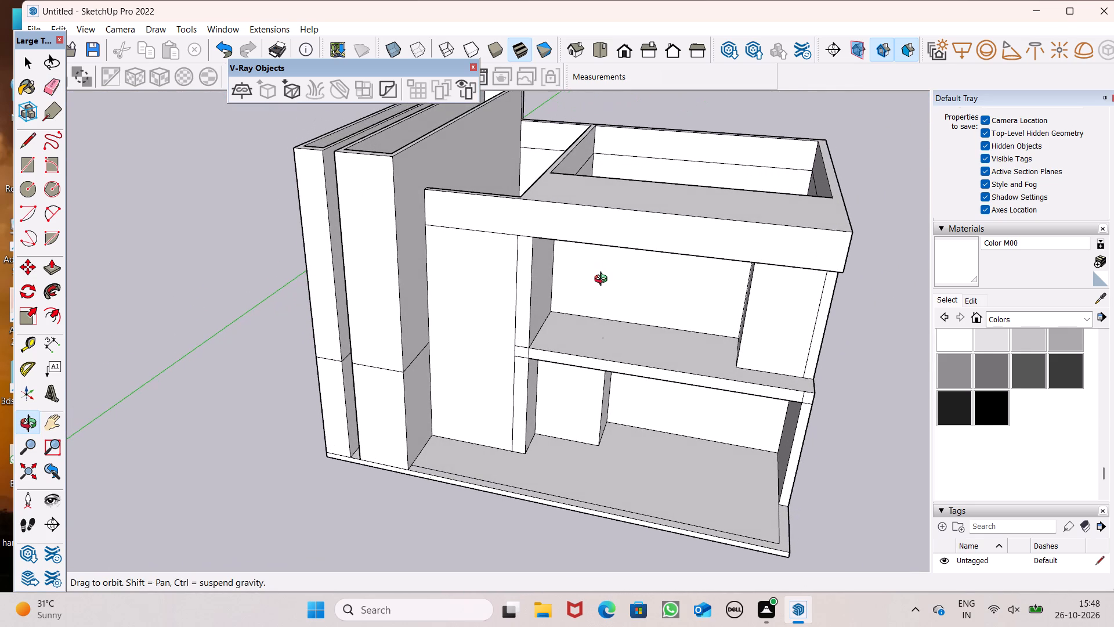
middle_drag(603, 280, 640, 369)
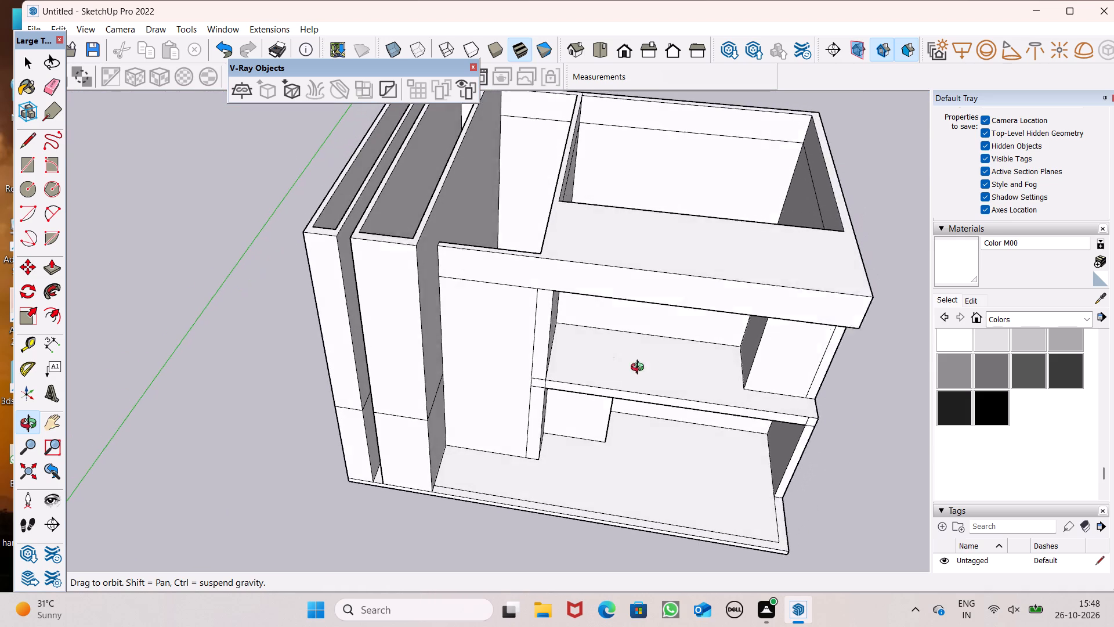
middle_drag(640, 369, 636, 377)
Pull the roof slab's whole front face, including the strip over the narrow bay, outward 1' 11 1/8".
scroll(594, 339, up, 1)
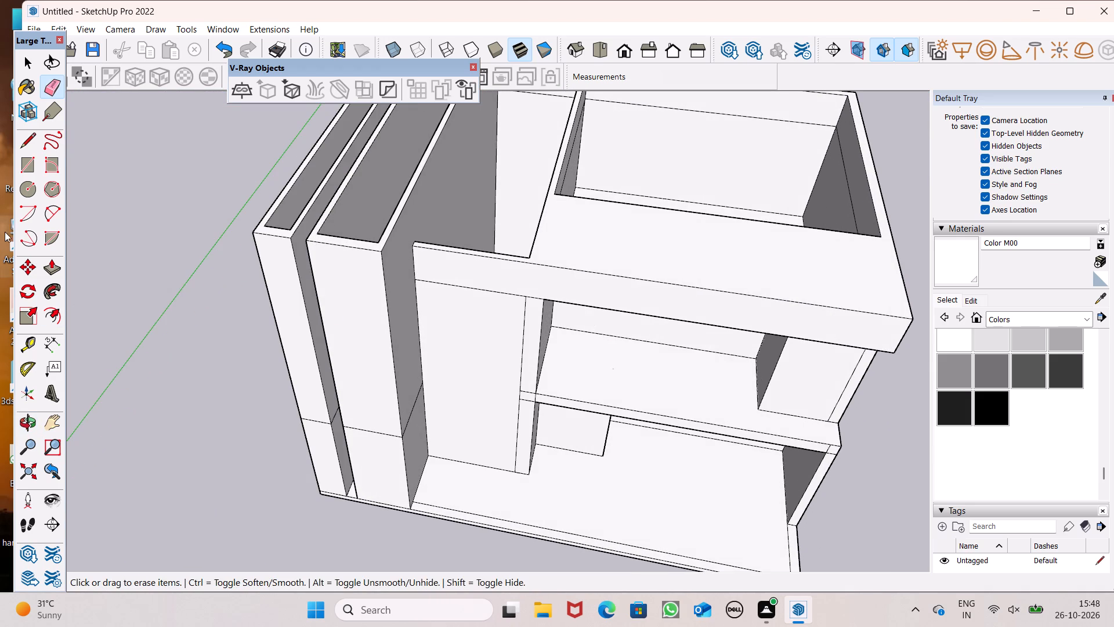
click(52, 274)
scroll(424, 257, up, 4)
drag(439, 257, 409, 276)
scroll(338, 258, down, 6)
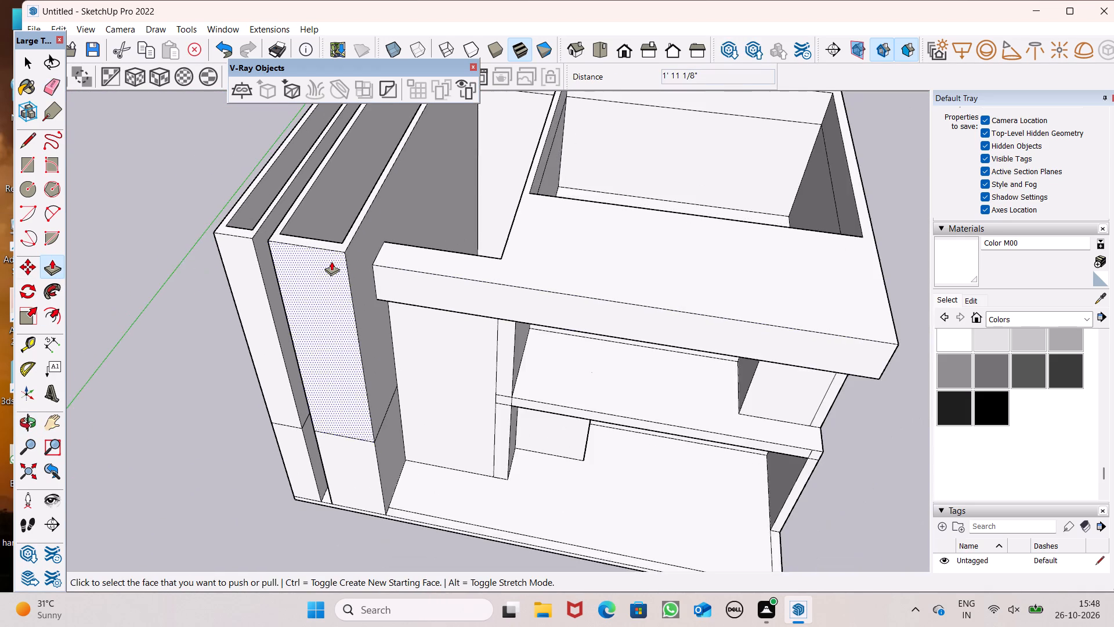
Close the large upper room's roof opening with a face by tracing a line about 2' 11" along its back wall's top inner edge.
scroll(331, 264, down, 4)
middle_drag(476, 271, 211, 216)
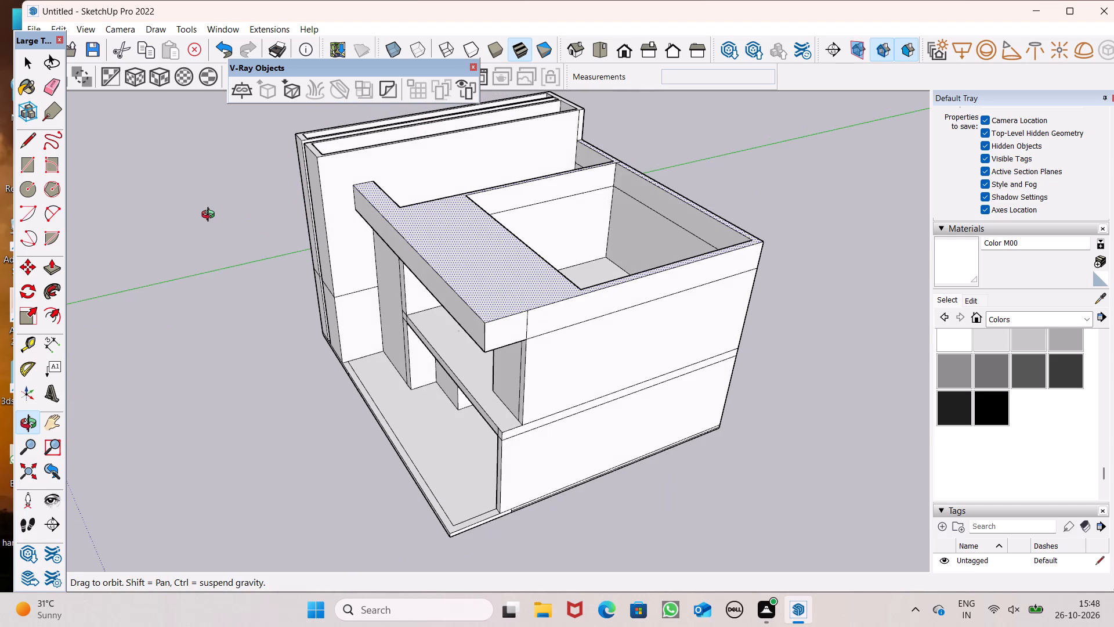
middle_drag(211, 216, 450, 264)
scroll(450, 265, up, 1)
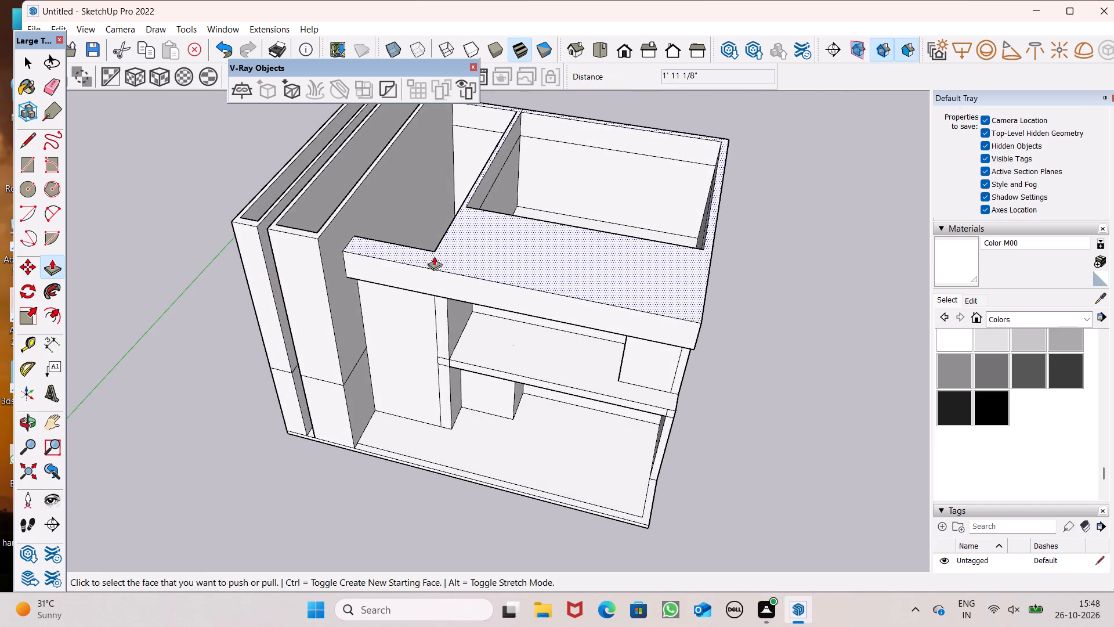
scroll(401, 252, down, 1)
middle_drag(314, 304, 361, 383)
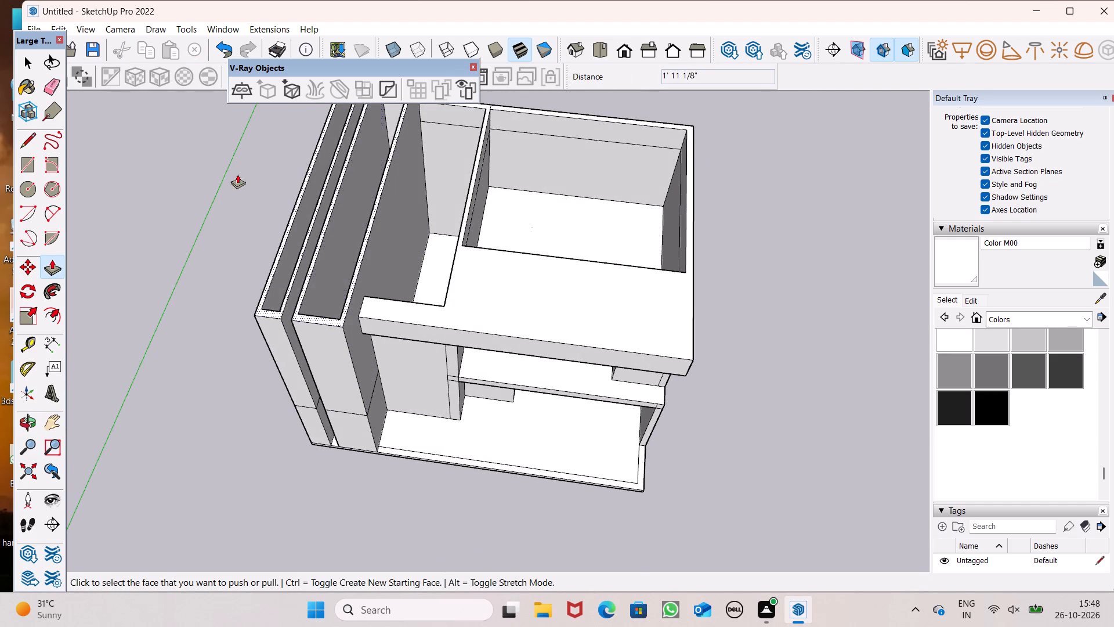
click(28, 138)
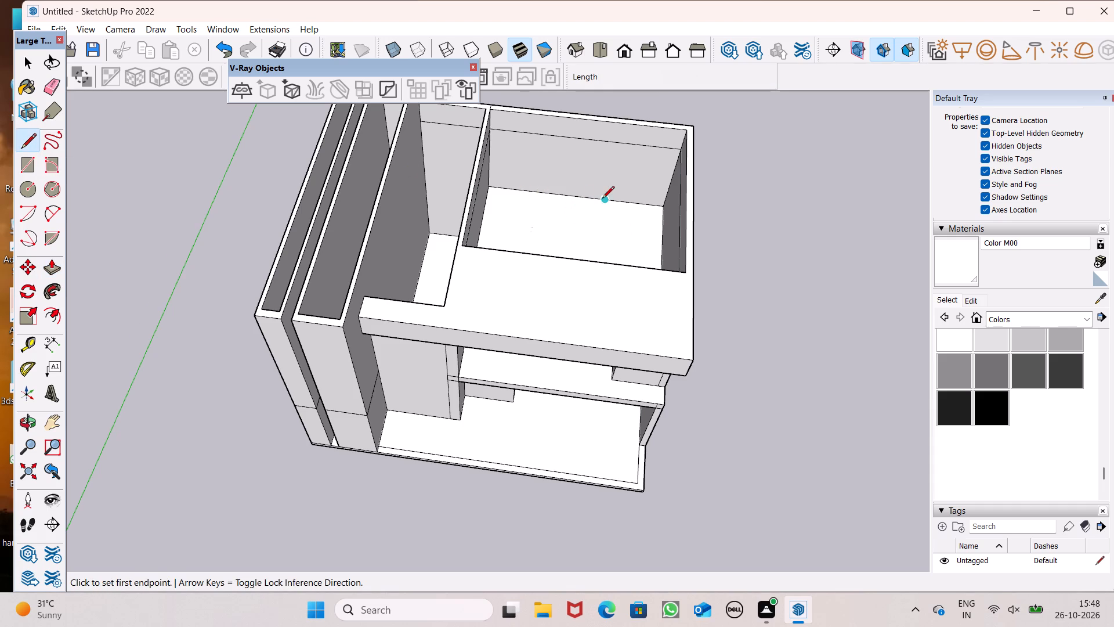
click(490, 113)
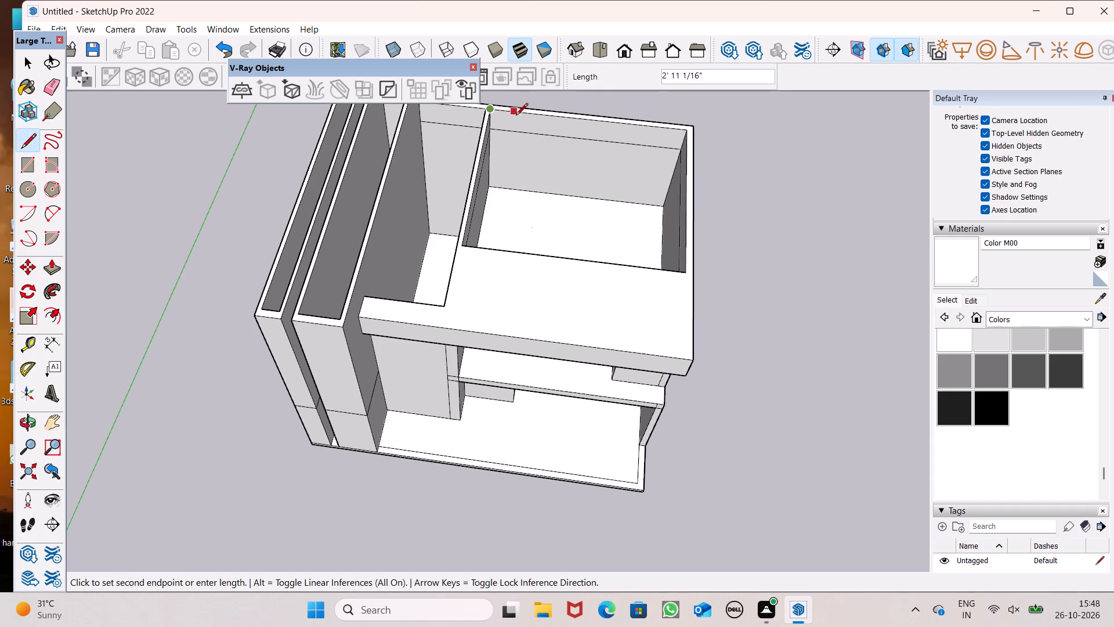
click(519, 113)
Close the narrow room's roof opening with a face by tracing its back edge and a line about 28' 13/16" beside the tall wall.
scroll(386, 156, down, 5)
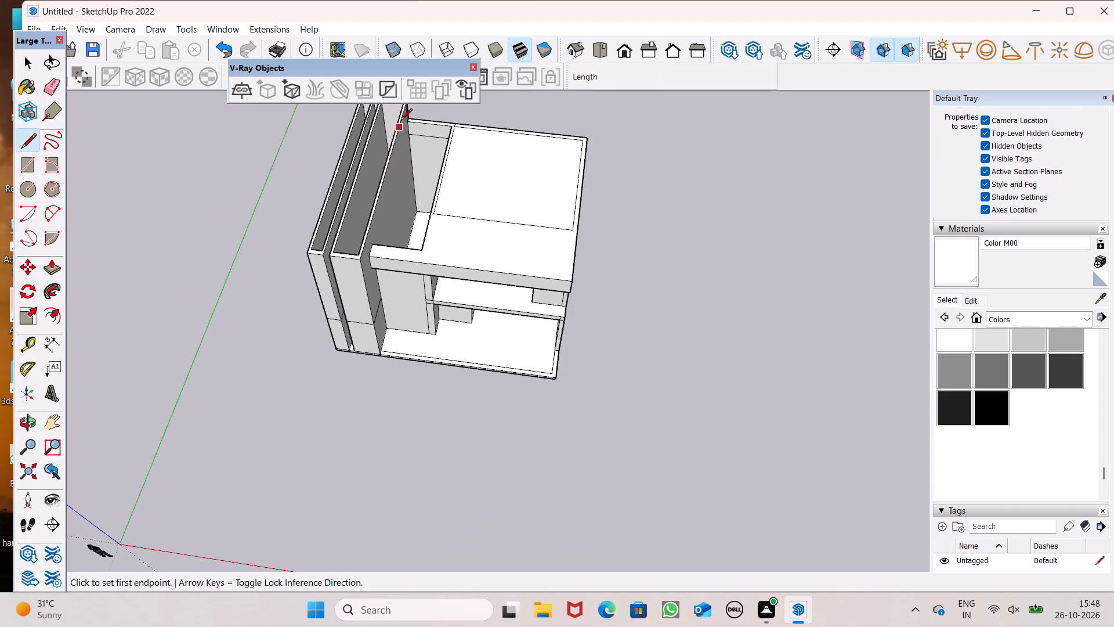
scroll(403, 114, up, 5)
click(415, 127)
click(444, 135)
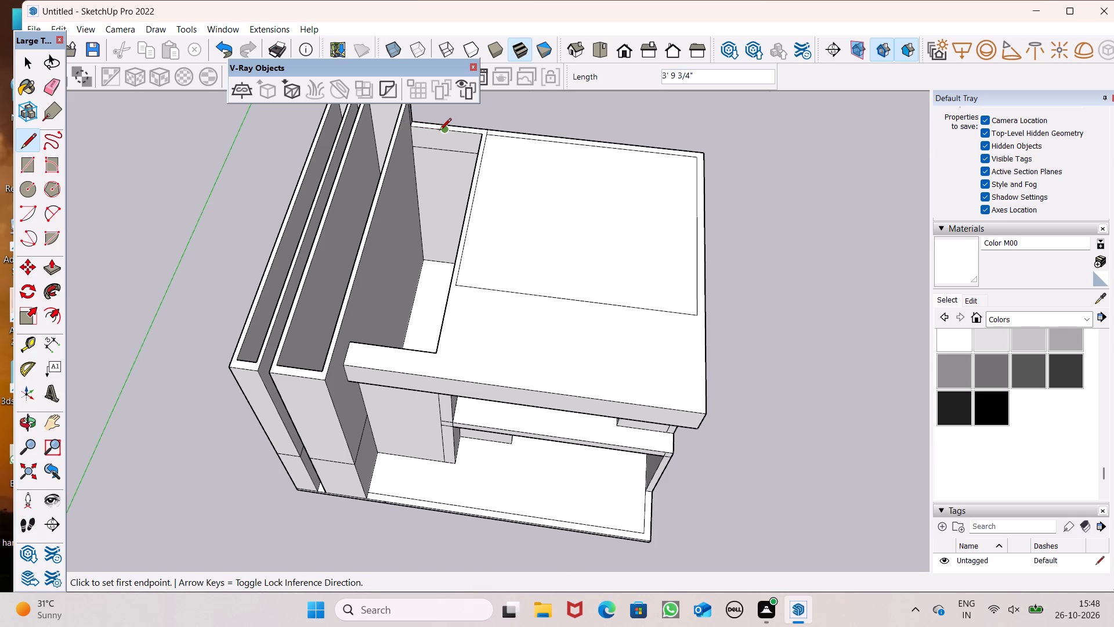
scroll(456, 193, down, 1)
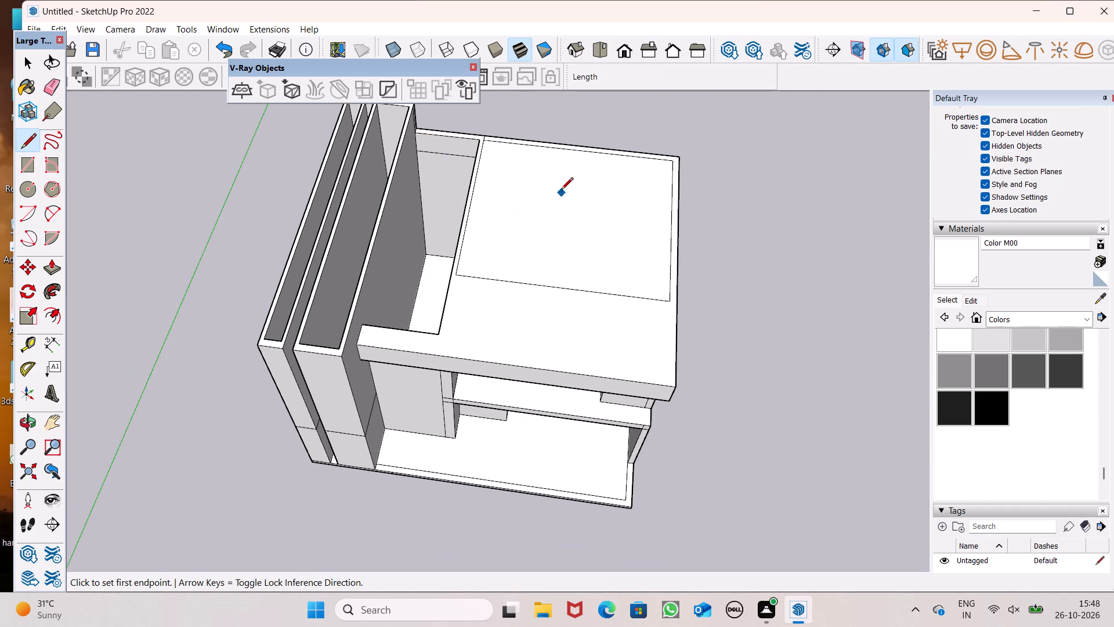
scroll(434, 162, up, 5)
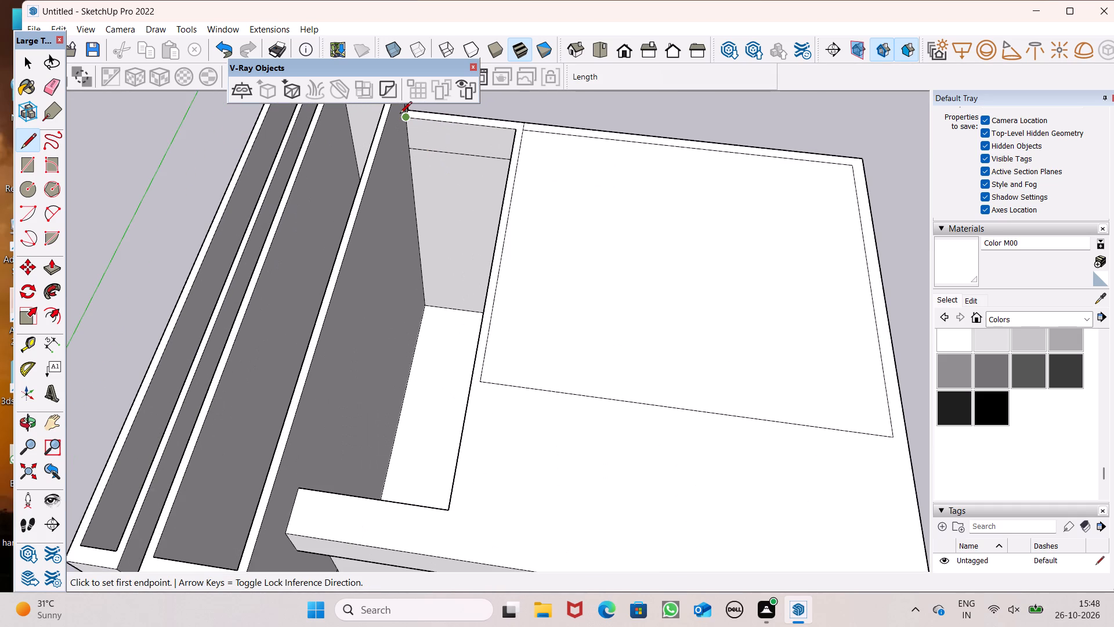
click(403, 113)
click(425, 116)
middle_drag(597, 213, 332, 246)
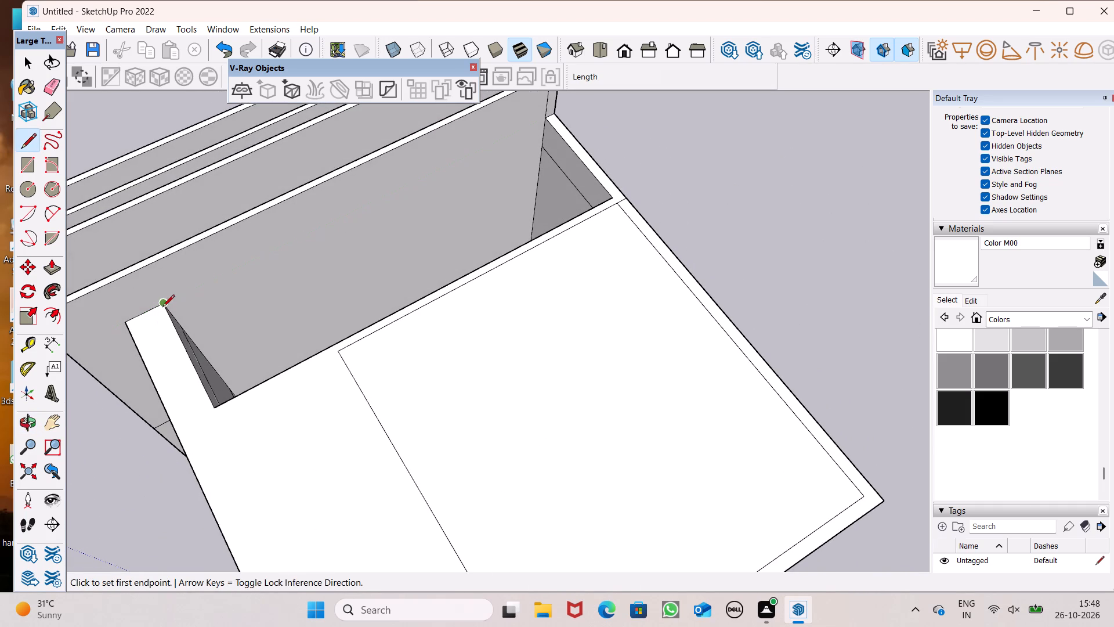
drag(163, 308, 177, 302)
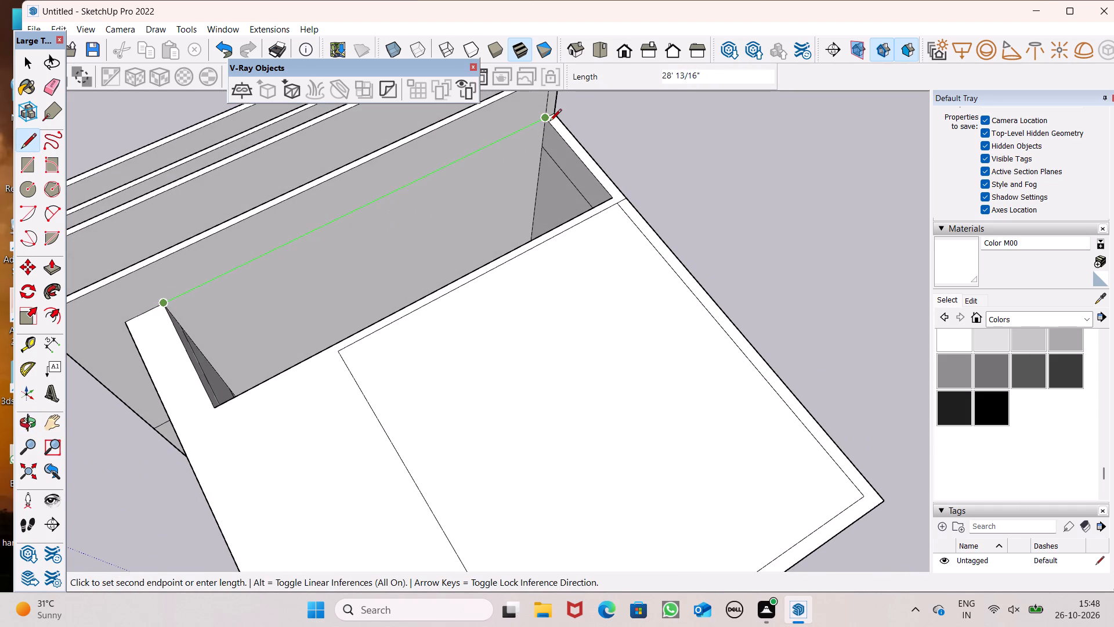
click(549, 122)
Push the narrow room's roof infill face down 4" as a new starting face, giving that roof panel thickness.
scroll(509, 192, down, 4)
middle_drag(522, 232, 732, 74)
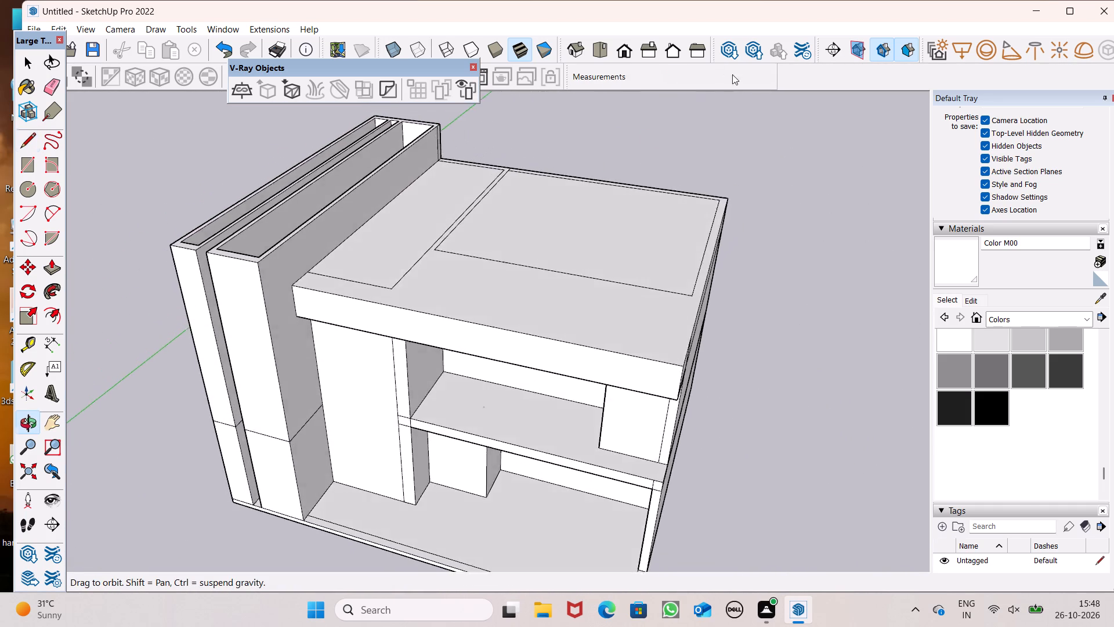
middle_drag(732, 74, 730, 73)
middle_drag(563, 218, 606, 197)
scroll(606, 197, up, 1)
key(space)
middle_drag(475, 233, 588, 246)
scroll(516, 281, up, 1)
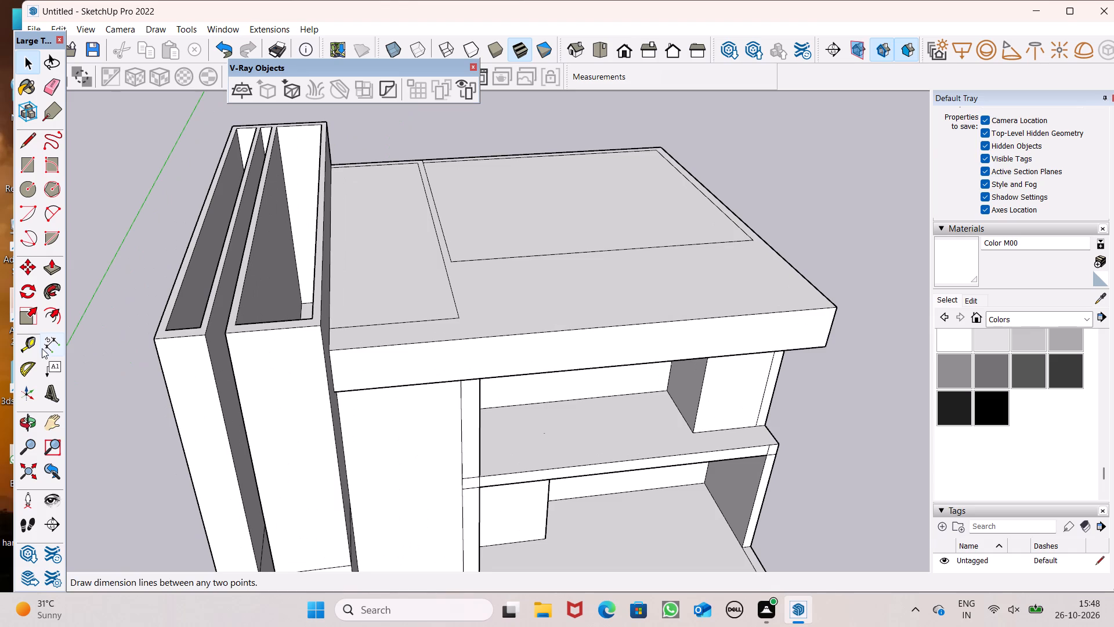
click(60, 275)
scroll(447, 234, up, 5)
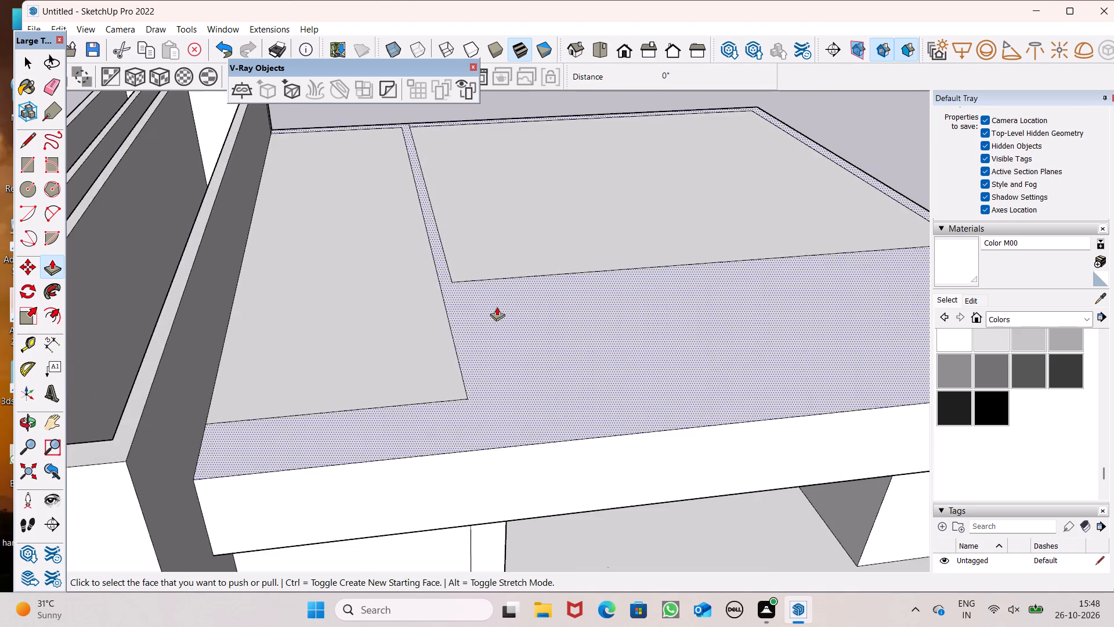
middle_drag(499, 308, 466, 317)
scroll(520, 253, down, 1)
scroll(515, 289, up, 1)
scroll(515, 289, down, 1)
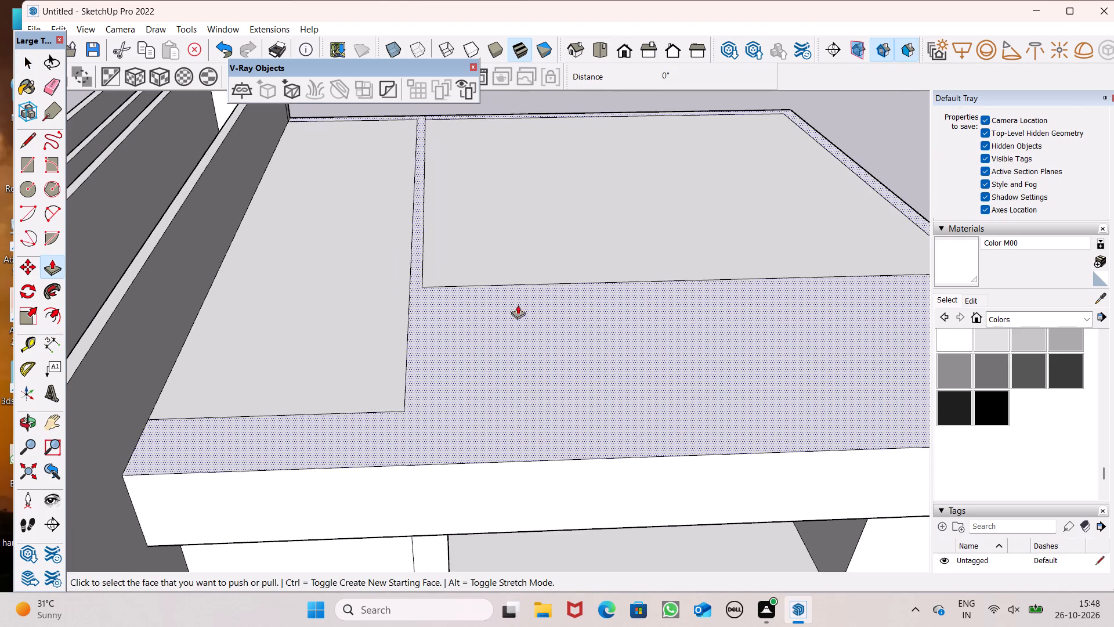
middle_drag(518, 306, 511, 357)
scroll(528, 314, down, 4)
scroll(462, 385, up, 2)
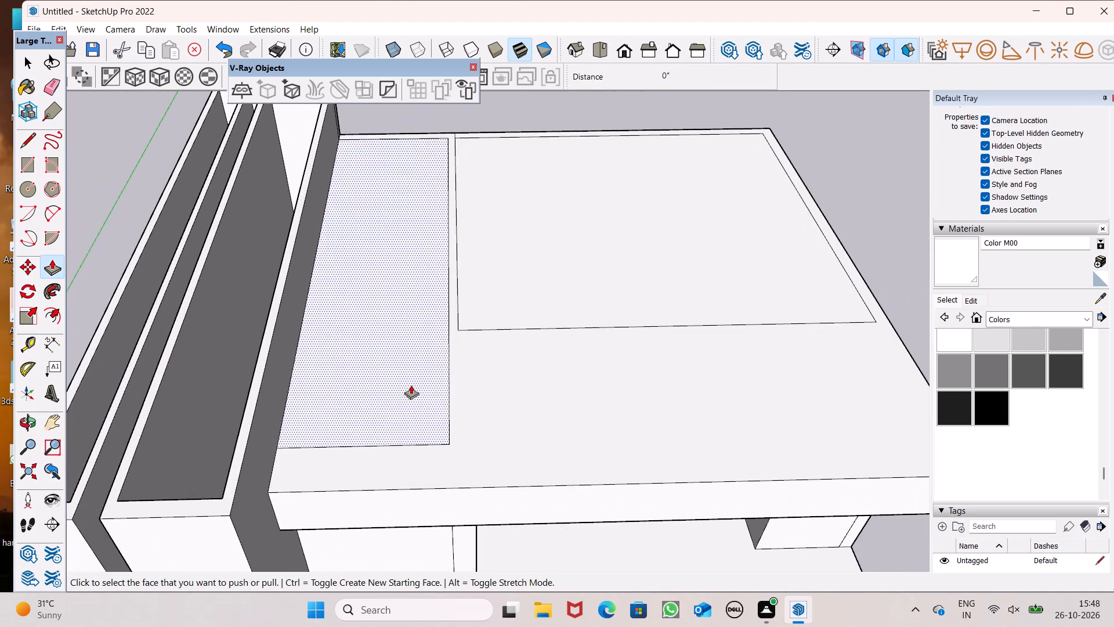
scroll(512, 313, down, 5)
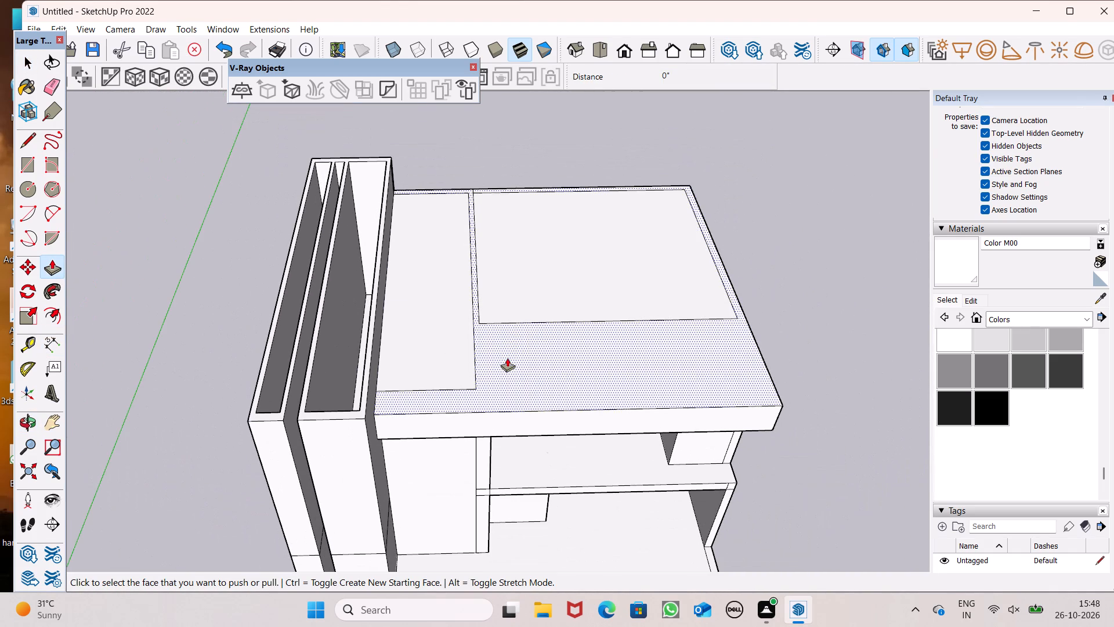
scroll(501, 363, up, 3)
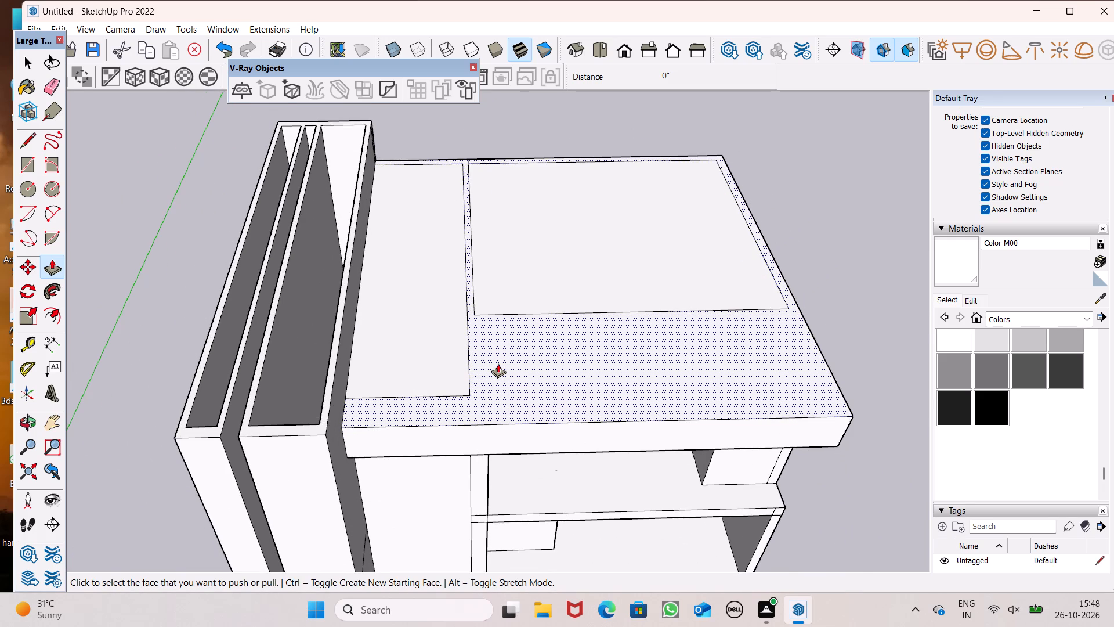
scroll(498, 363, up, 3)
scroll(418, 376, up, 3)
scroll(476, 313, down, 3)
scroll(449, 399, up, 3)
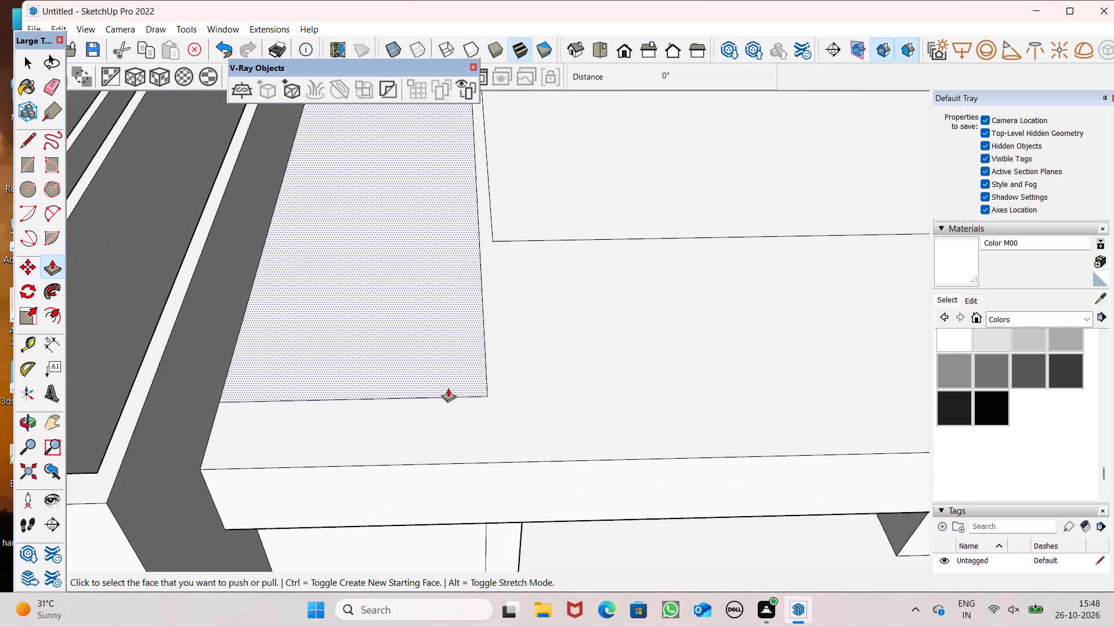
drag(447, 383, 448, 390)
key(4)
key(shift+quotedbl)
key(Return)
scroll(449, 370, down, 4)
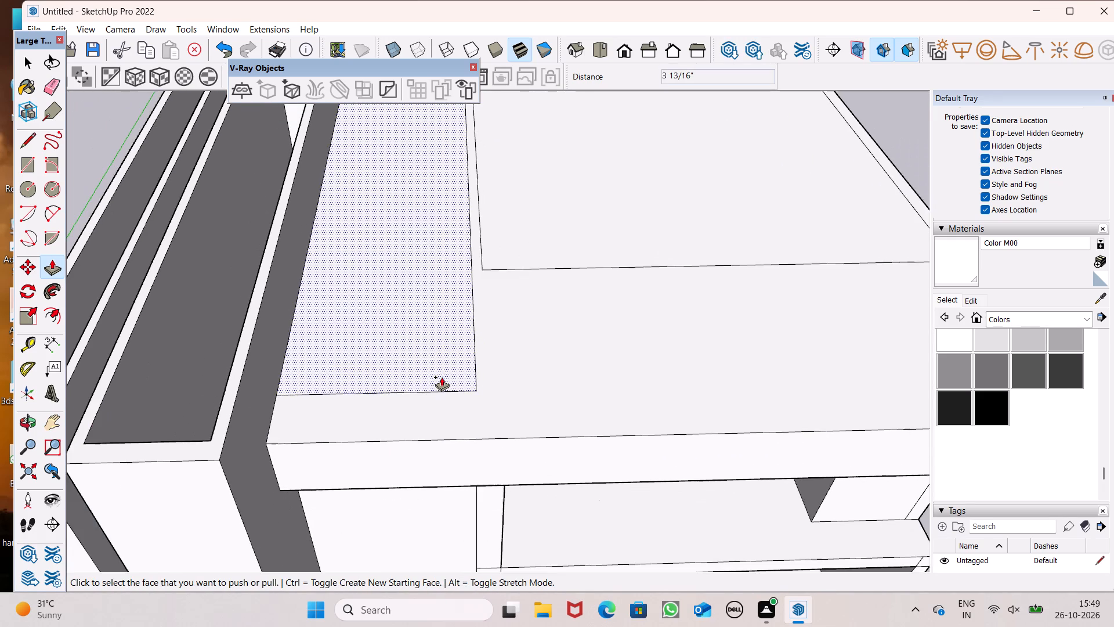
Push the large upper room's roof infill face down 4" as a new starting face.
scroll(591, 235, up, 6)
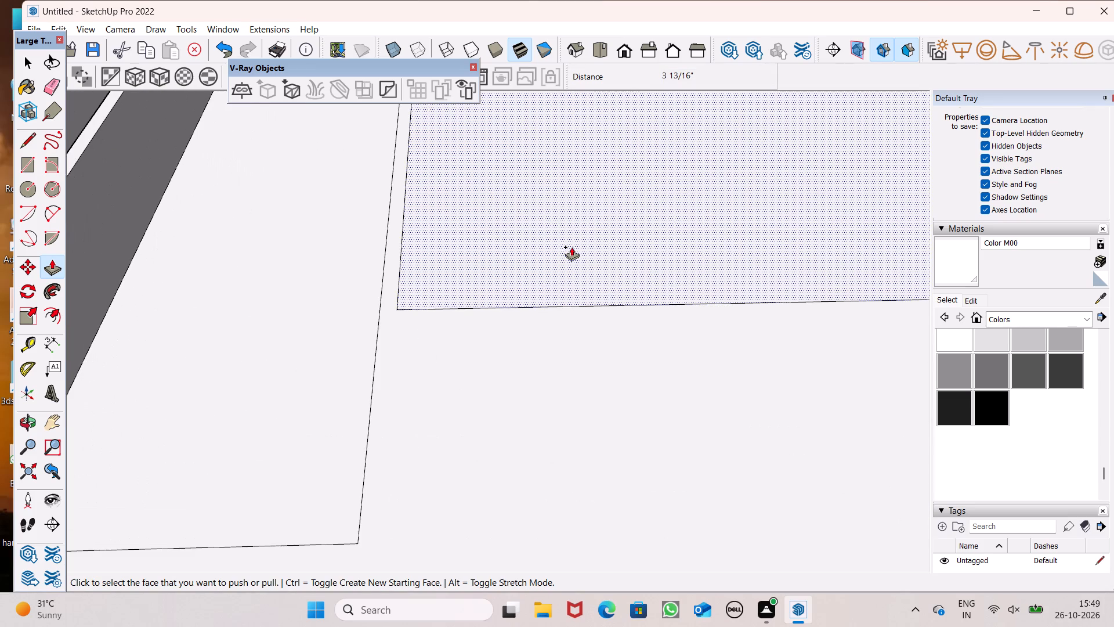
drag(542, 258, 540, 278)
key(4)
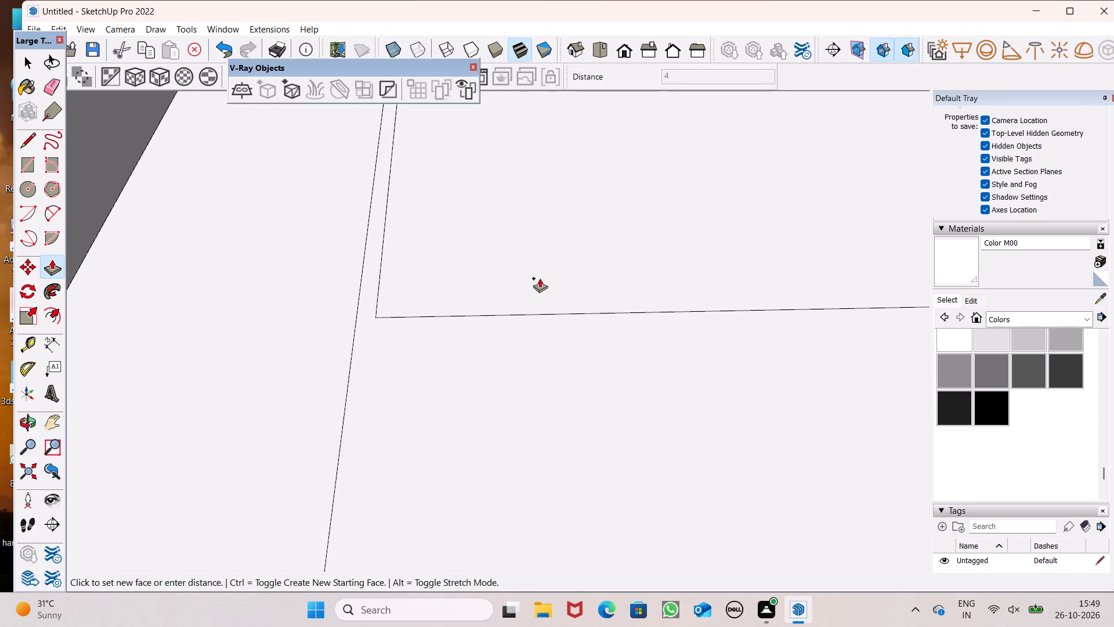
drag(540, 278, 534, 270)
key(shift+quotedbl)
key(Return)
Erase the front outlines of both roof infill faces and the two parallel lines between them.
scroll(509, 272, down, 13)
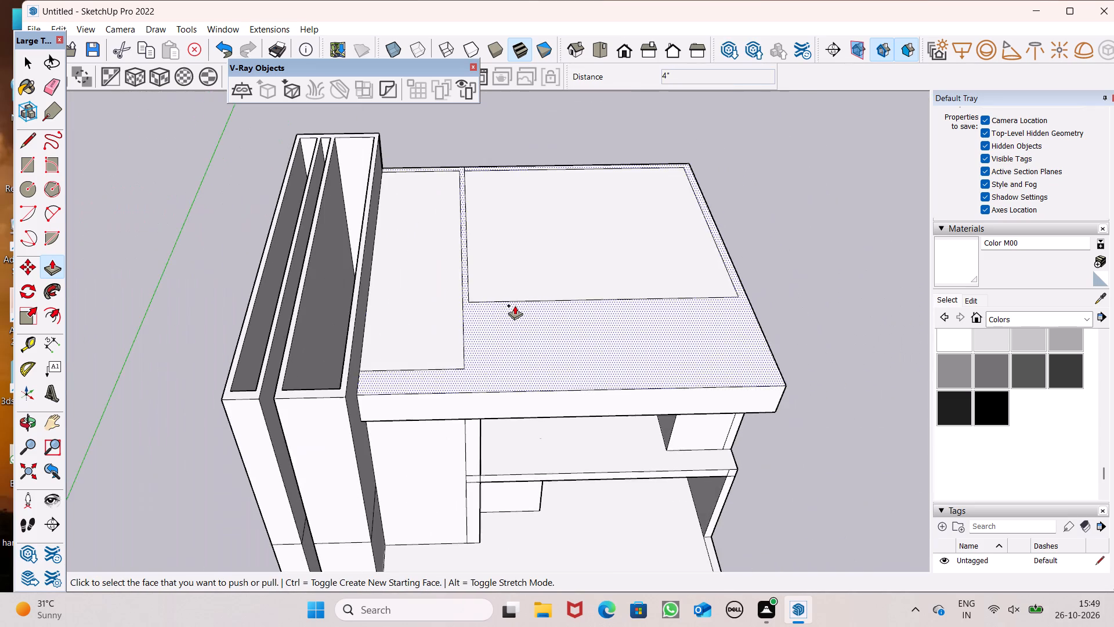
scroll(507, 308, down, 3)
middle_drag(558, 291, 531, 204)
middle_drag(559, 274, 575, 296)
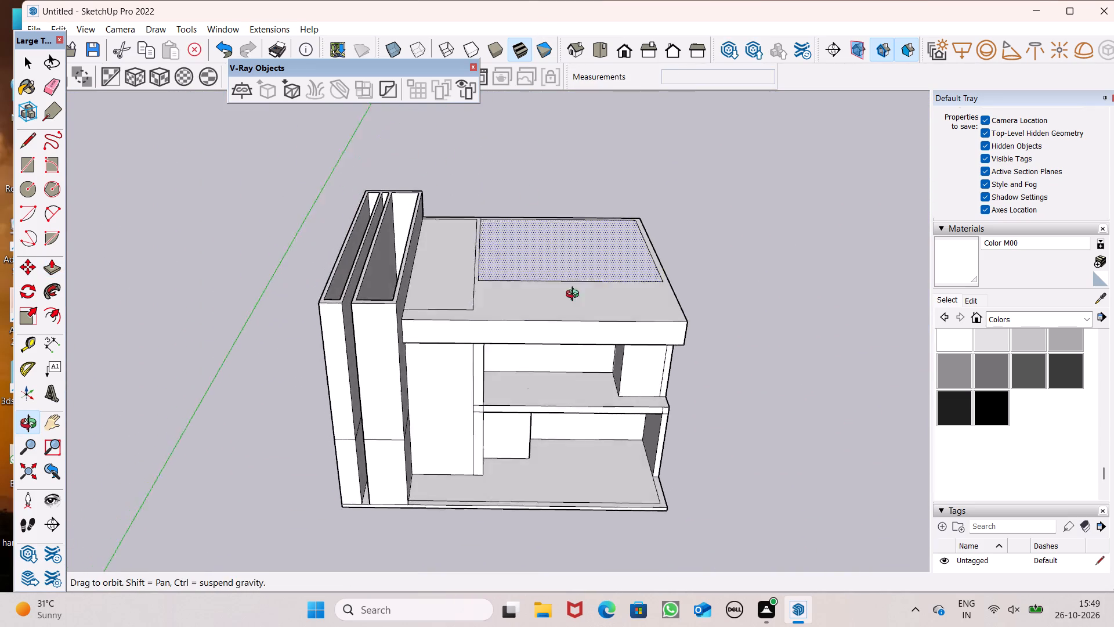
middle_drag(575, 296, 589, 329)
middle_drag(566, 286, 569, 364)
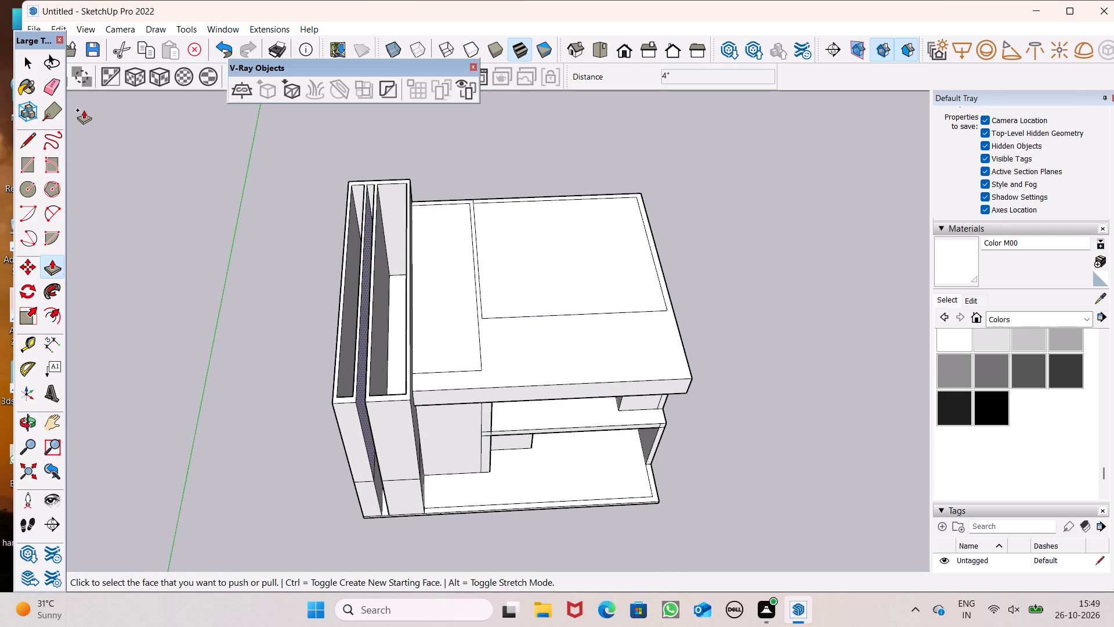
click(59, 86)
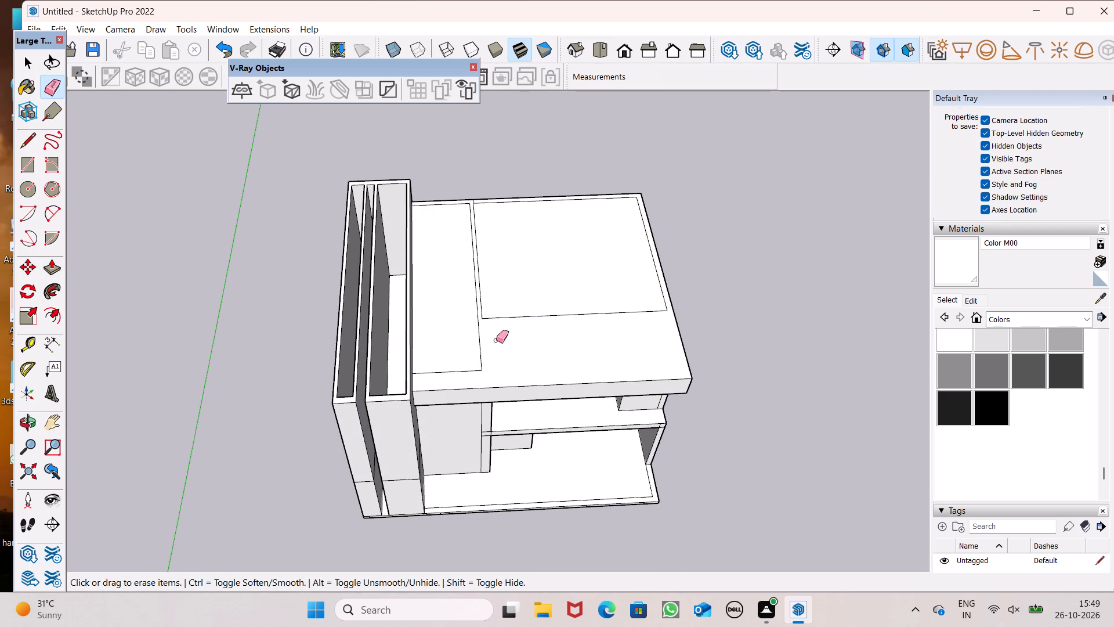
drag(462, 374, 484, 344)
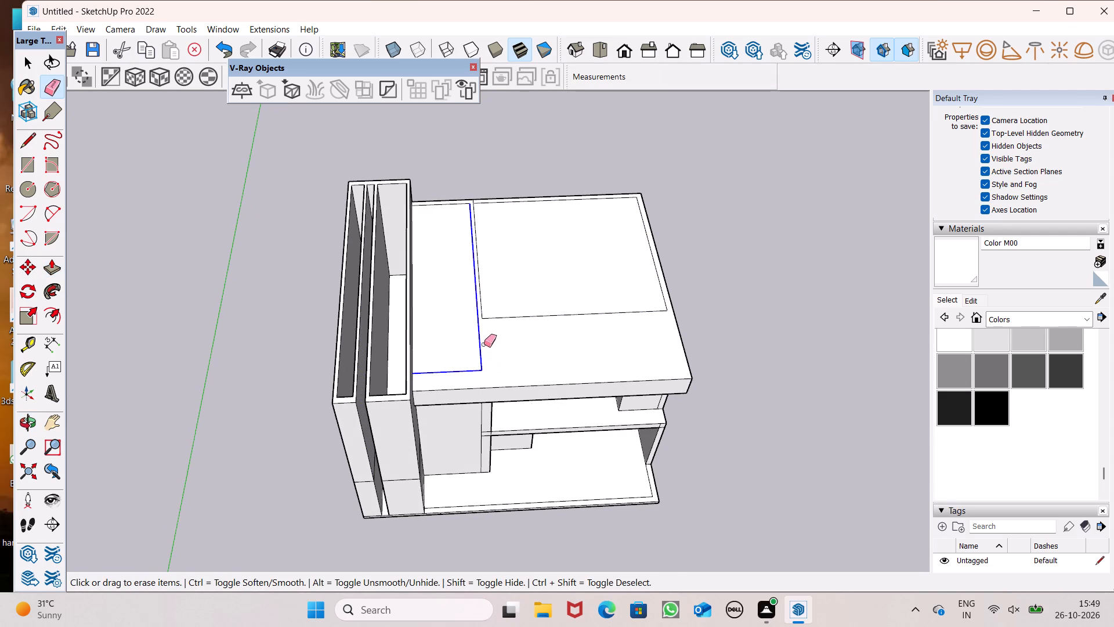
drag(484, 344, 467, 297)
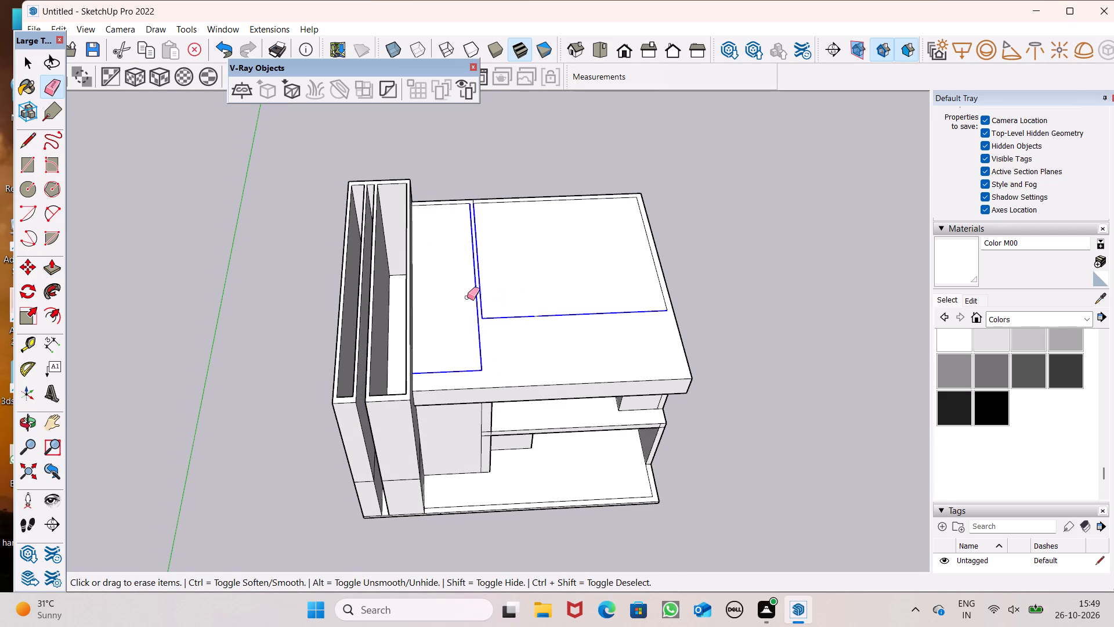
drag(467, 297, 487, 280)
Erase the leftover inset line segments along the roof's back edge, keeping the roof's outer edge and top face.
scroll(450, 201, up, 8)
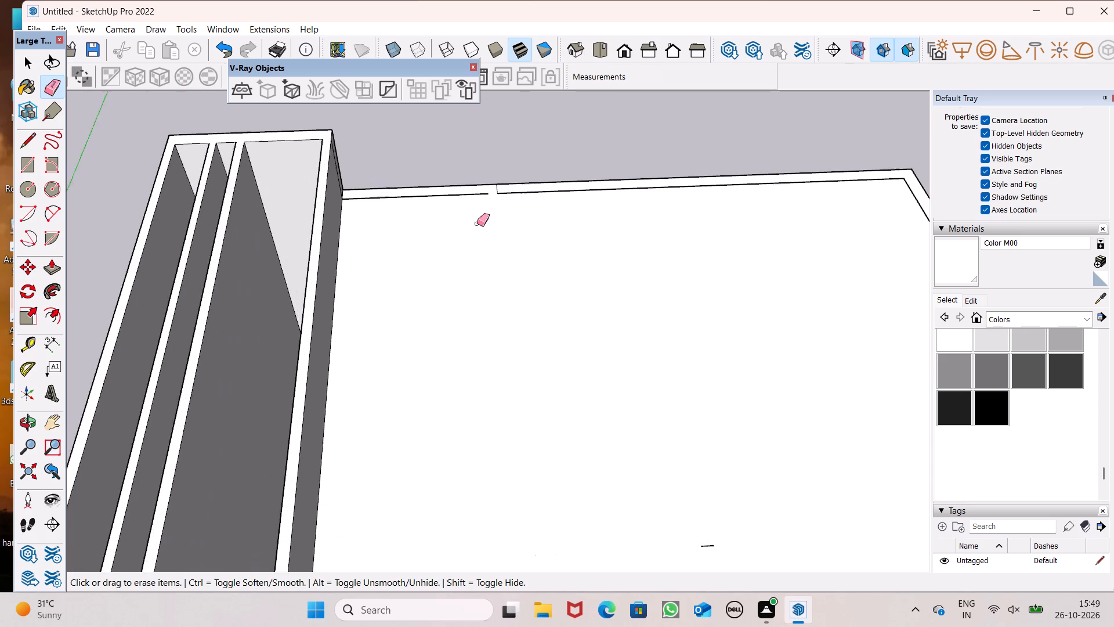
scroll(477, 224, up, 2)
drag(484, 188, 379, 192)
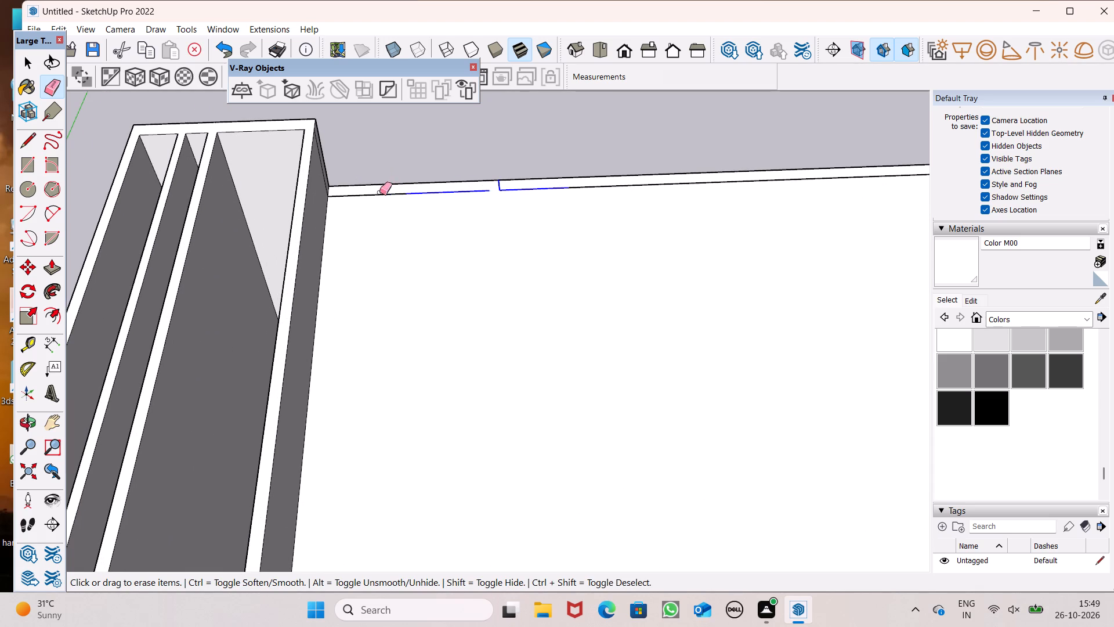
drag(379, 192, 365, 200)
drag(571, 190, 585, 190)
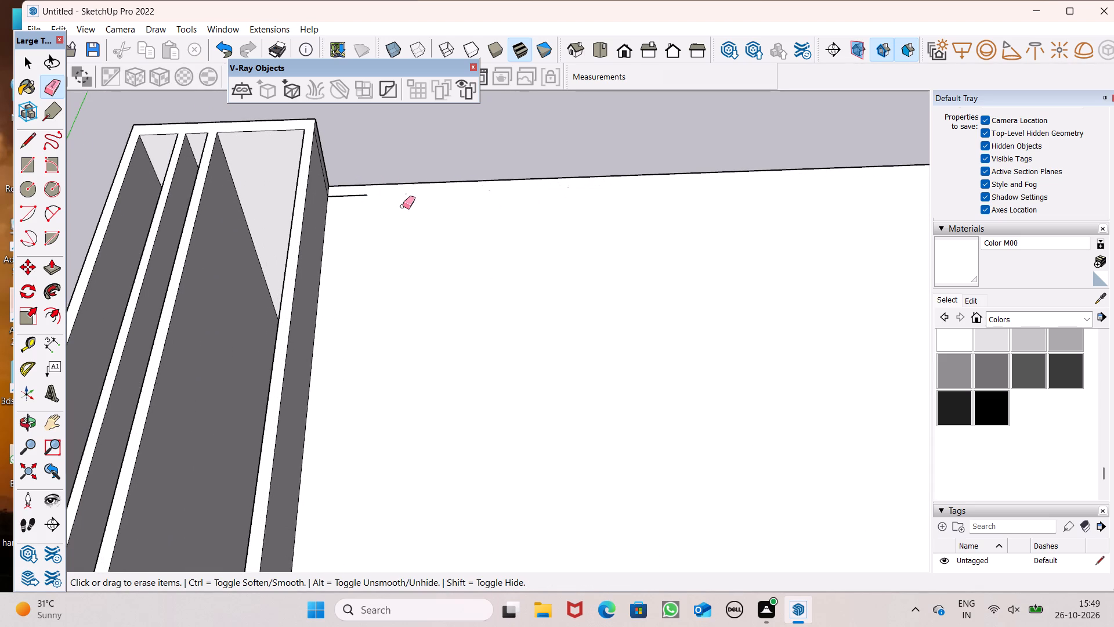
drag(345, 182, 337, 194)
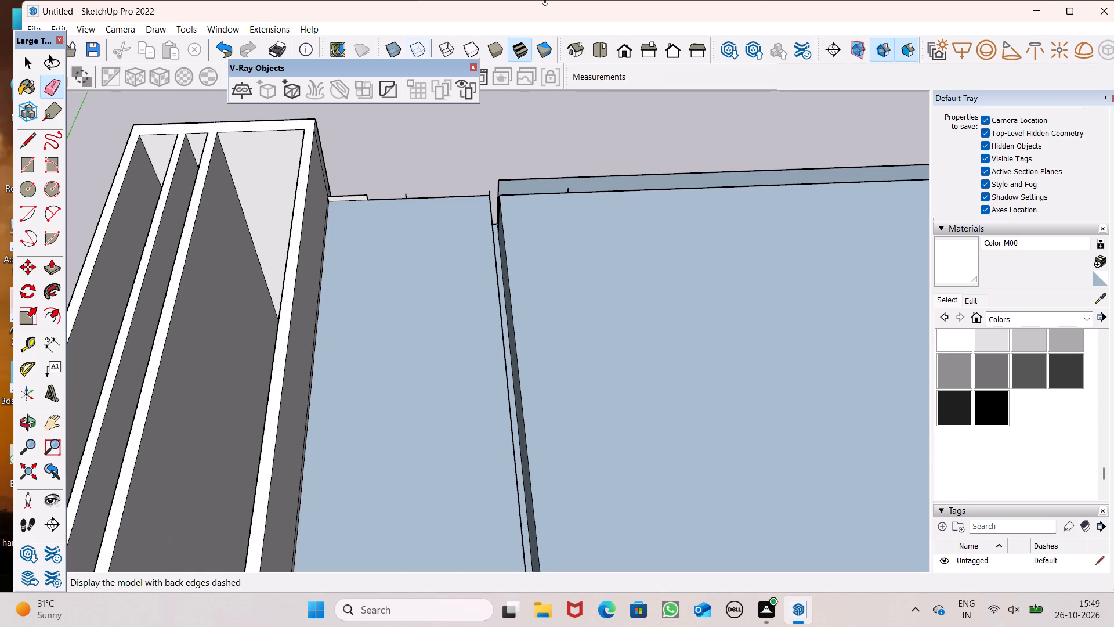
key(ctrl+z)
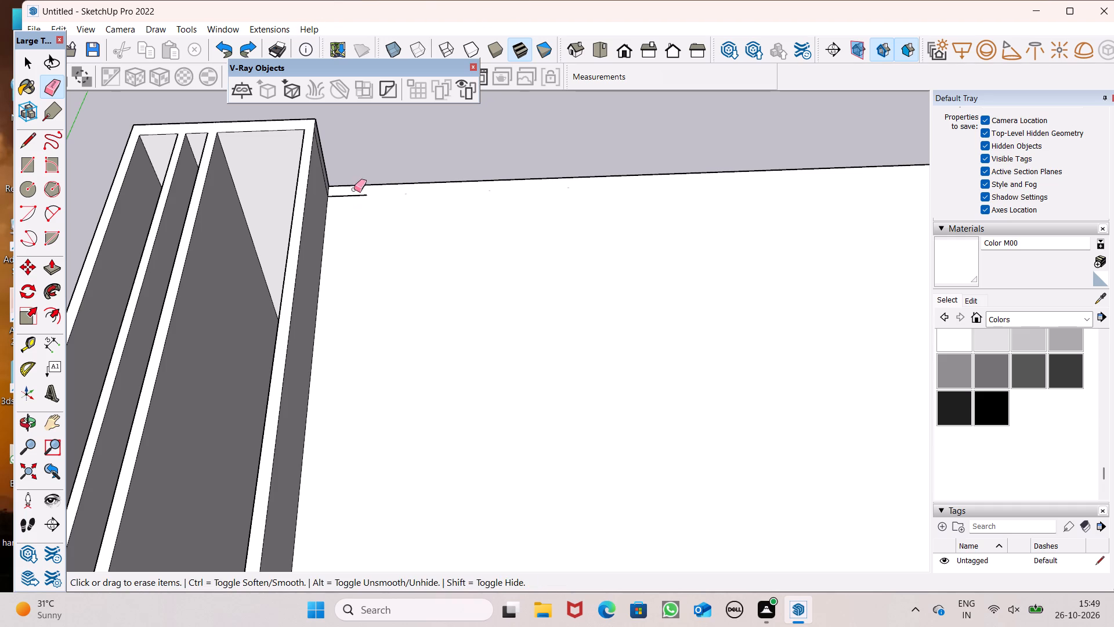
drag(354, 188, 350, 199)
Erase the short stray segment in the middle of the roof and the long inset line along the side opposite the tall walls.
scroll(310, 164, down, 11)
scroll(502, 247, up, 5)
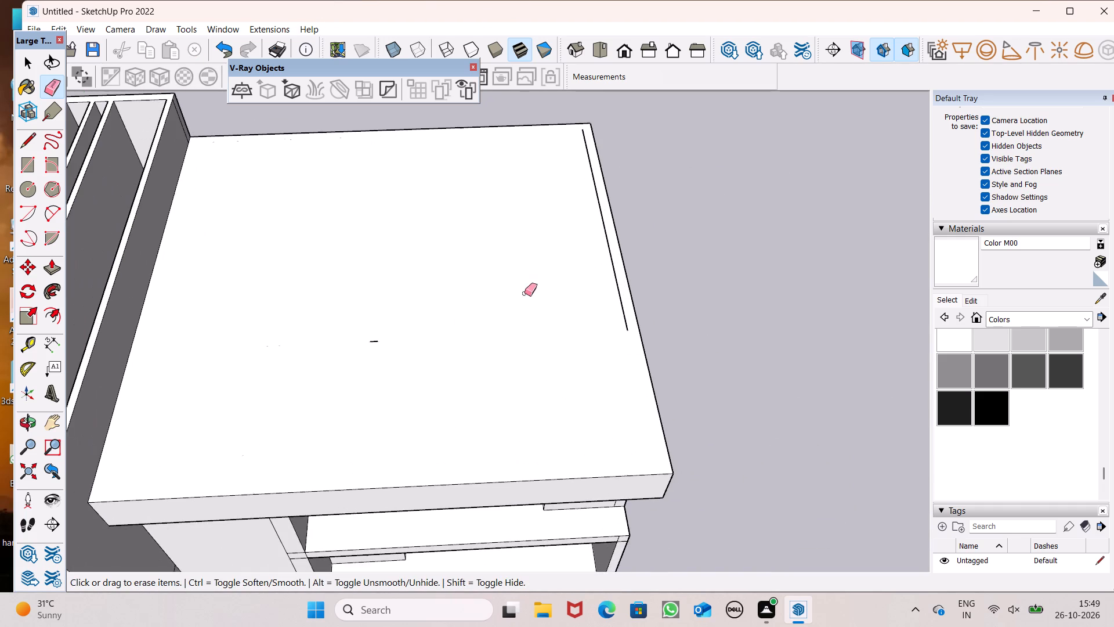
scroll(381, 347, up, 4)
drag(376, 345, 375, 325)
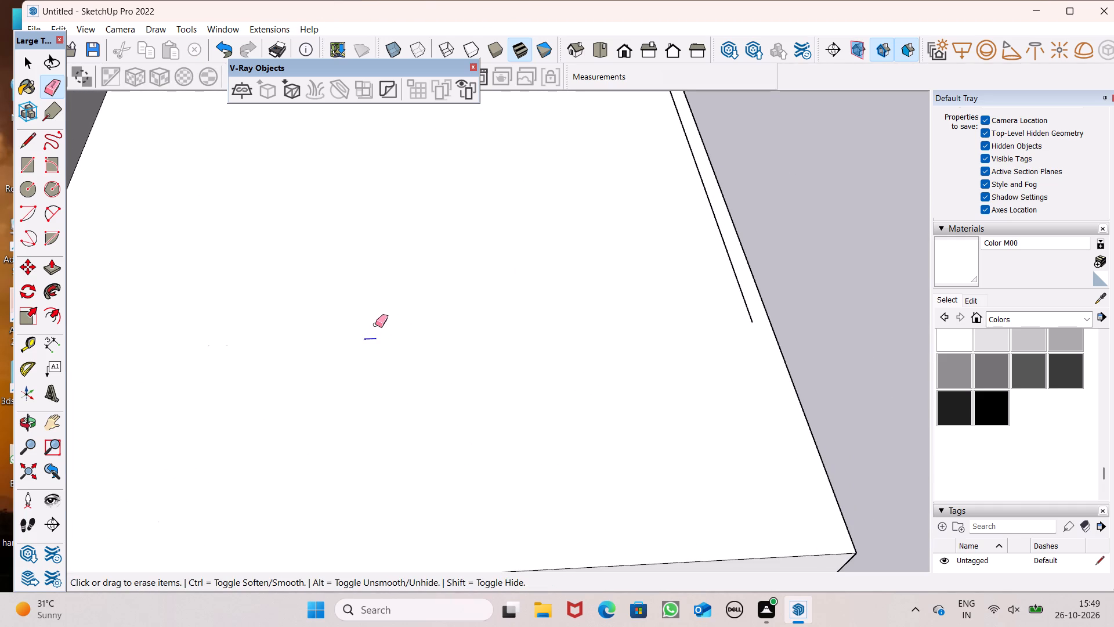
drag(375, 325, 372, 325)
drag(756, 316, 751, 323)
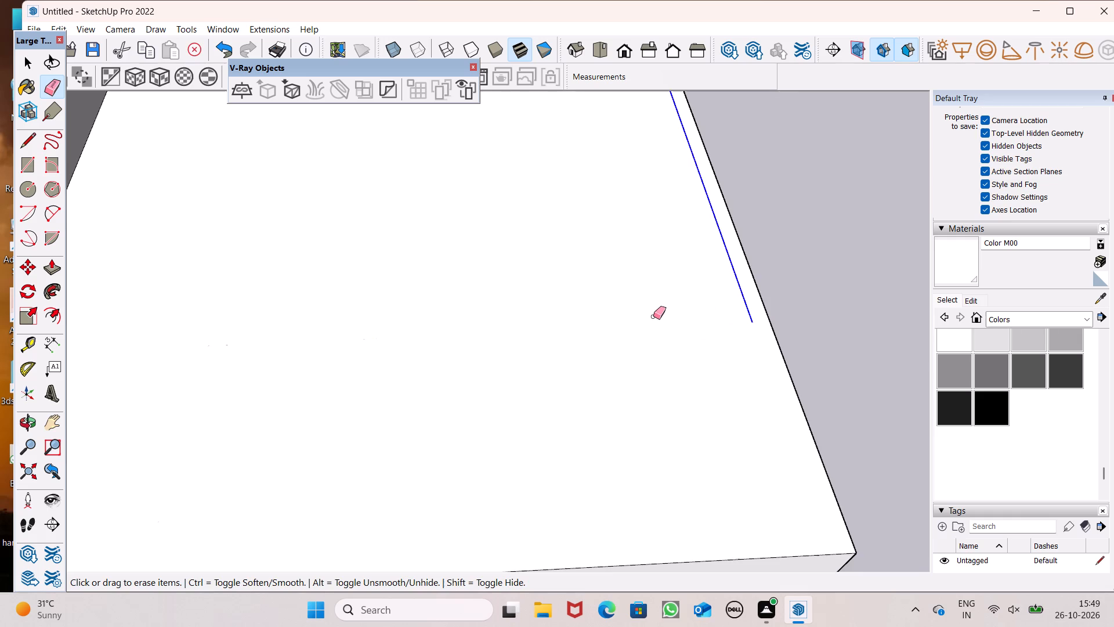
Examine the cleaned roof surface and the adjoining tall wall shafts from above and from several angles.
scroll(651, 316, down, 8)
key(space)
key(space)
scroll(619, 320, down, 4)
middle_drag(536, 337, 563, 375)
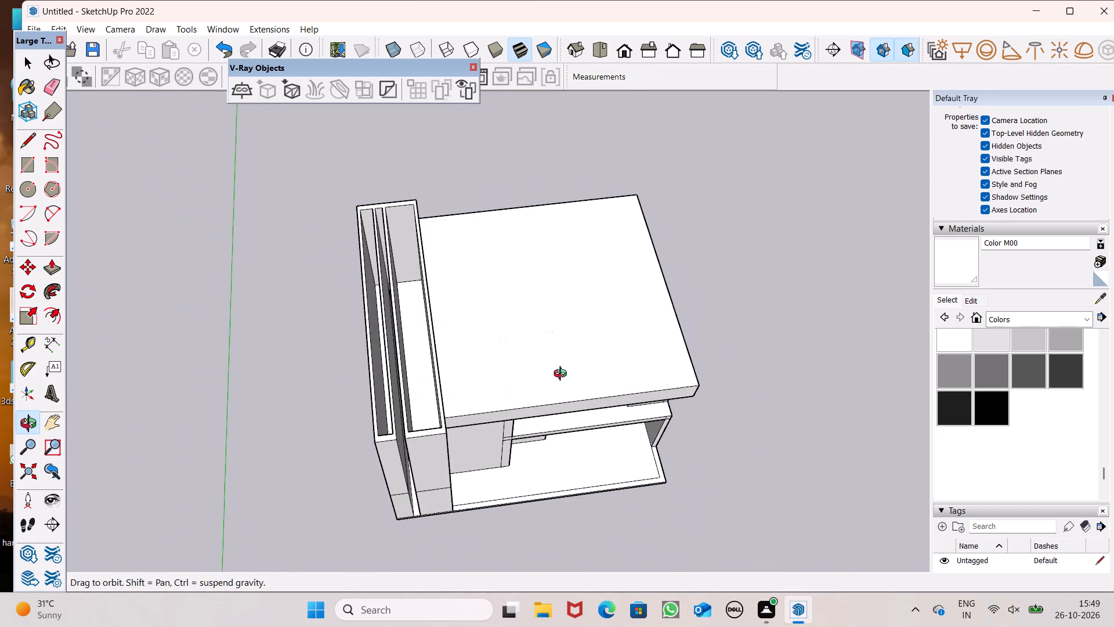
middle_drag(563, 375, 744, 436)
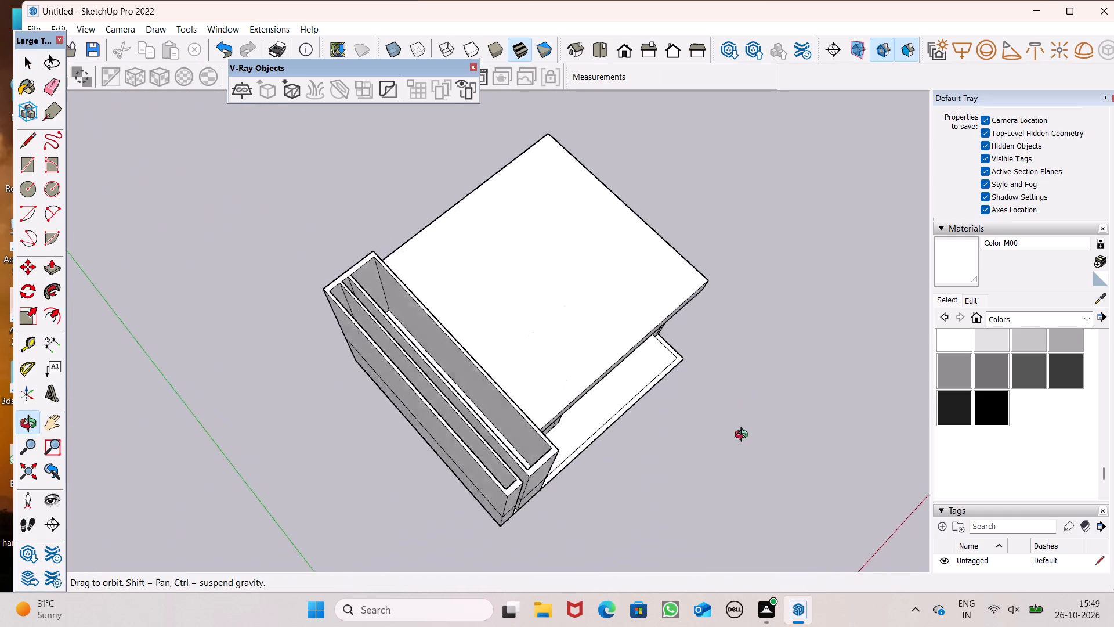
middle_drag(744, 436, 624, 463)
middle_drag(428, 333, 501, 329)
scroll(429, 333, up, 1)
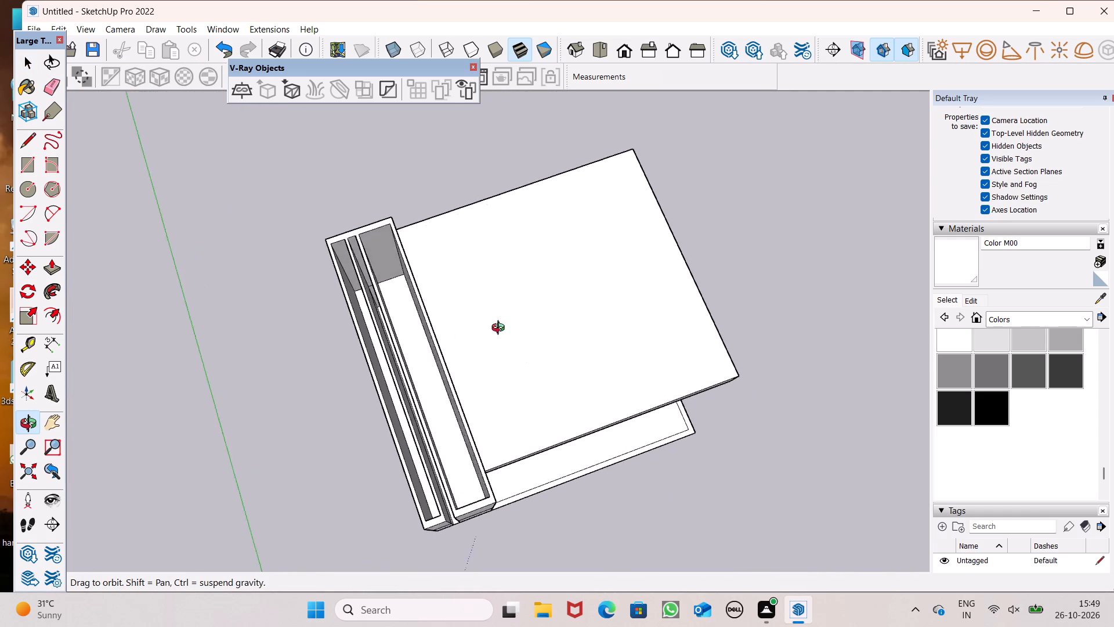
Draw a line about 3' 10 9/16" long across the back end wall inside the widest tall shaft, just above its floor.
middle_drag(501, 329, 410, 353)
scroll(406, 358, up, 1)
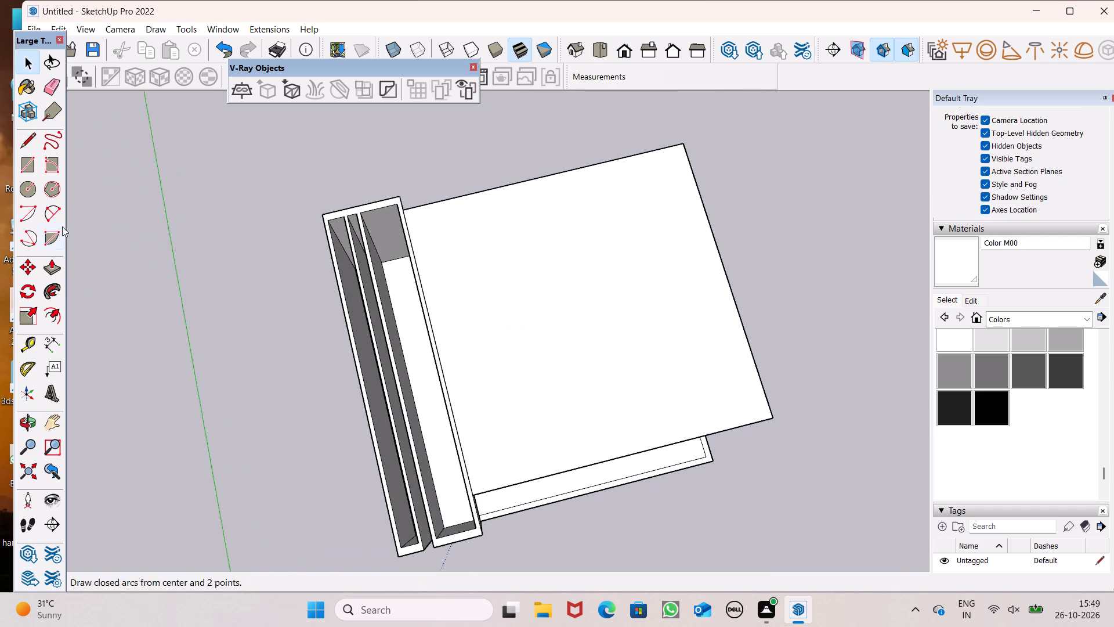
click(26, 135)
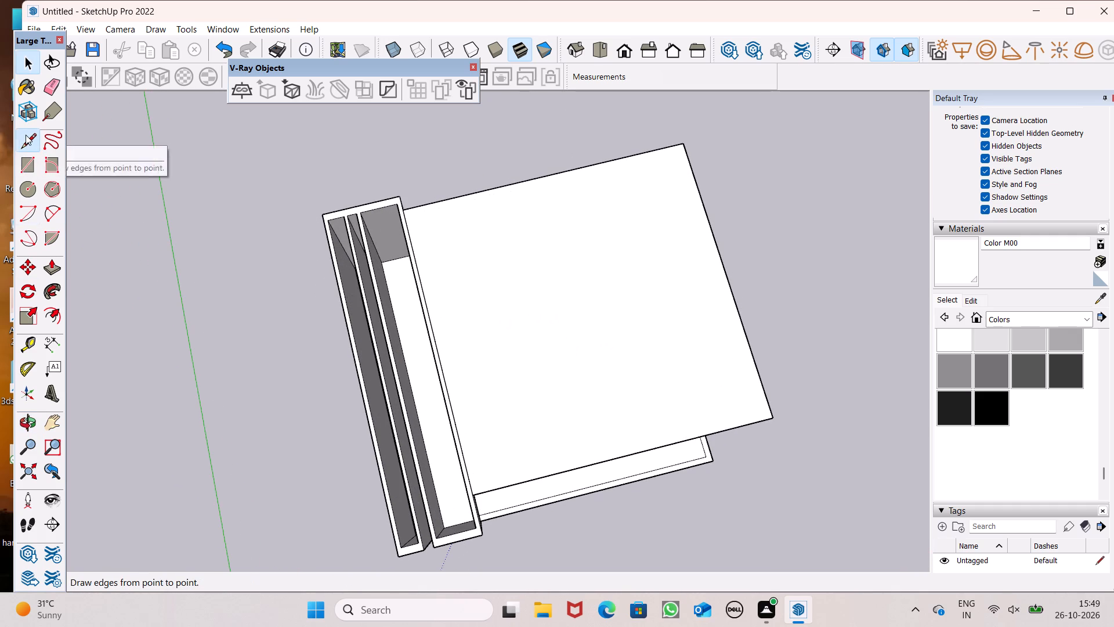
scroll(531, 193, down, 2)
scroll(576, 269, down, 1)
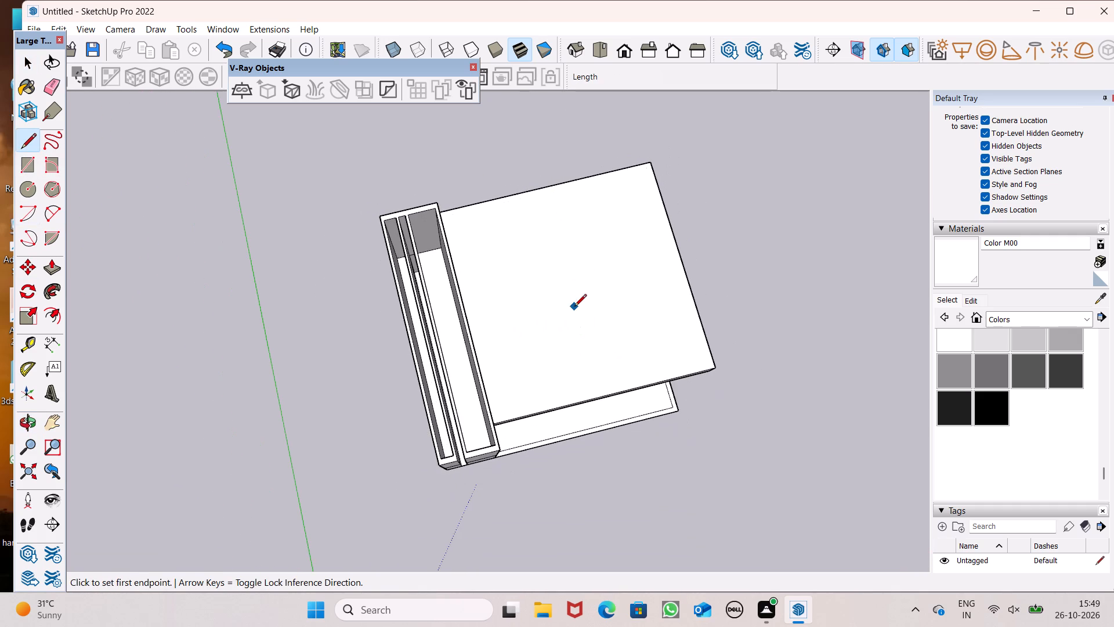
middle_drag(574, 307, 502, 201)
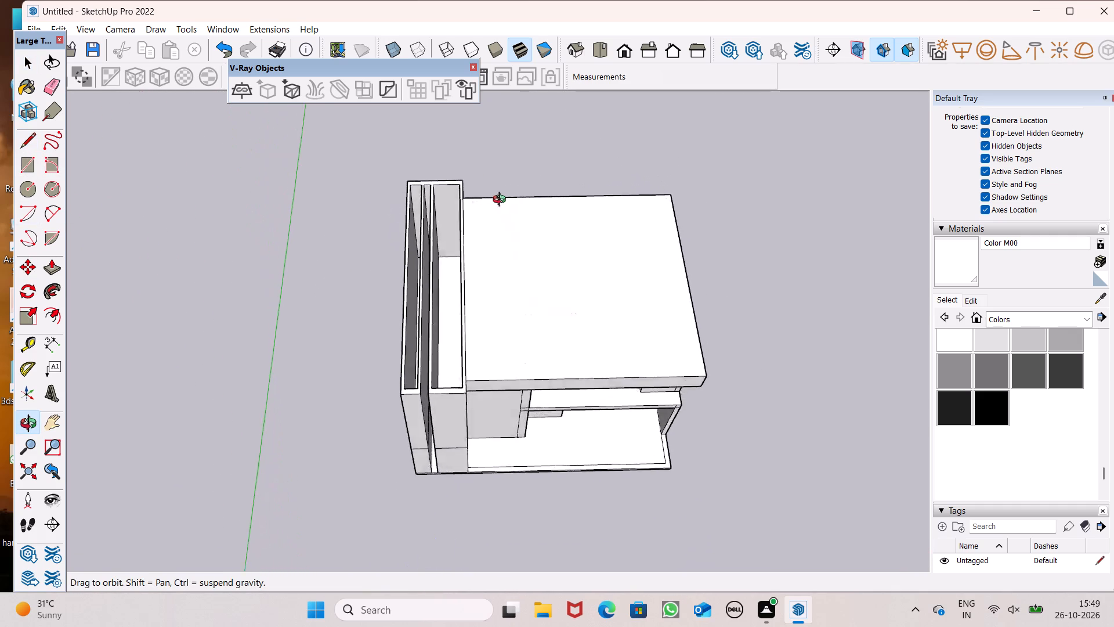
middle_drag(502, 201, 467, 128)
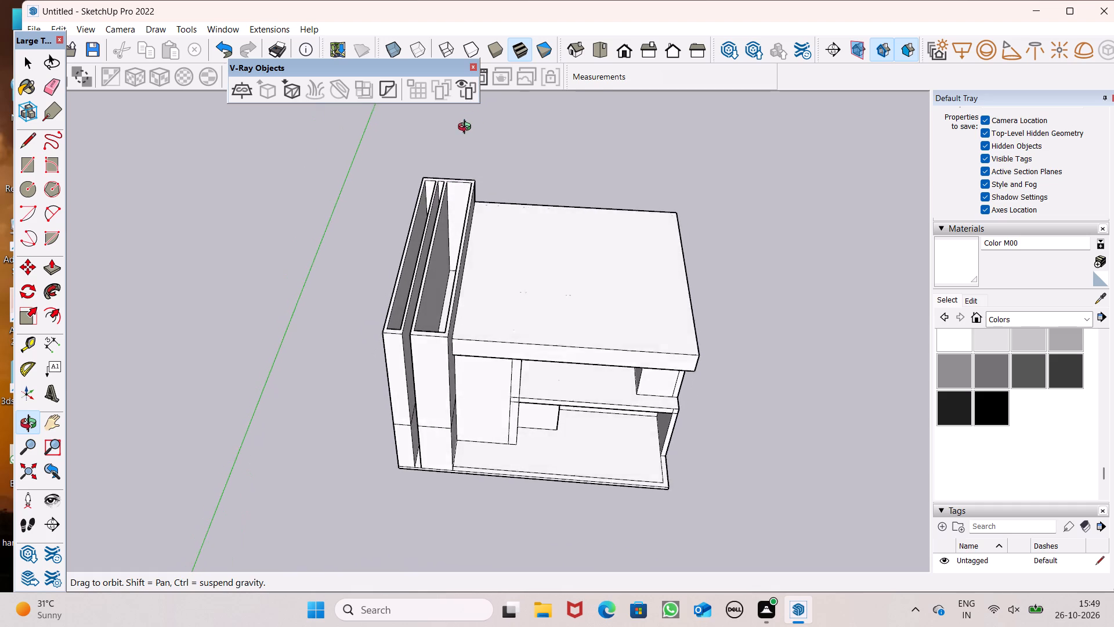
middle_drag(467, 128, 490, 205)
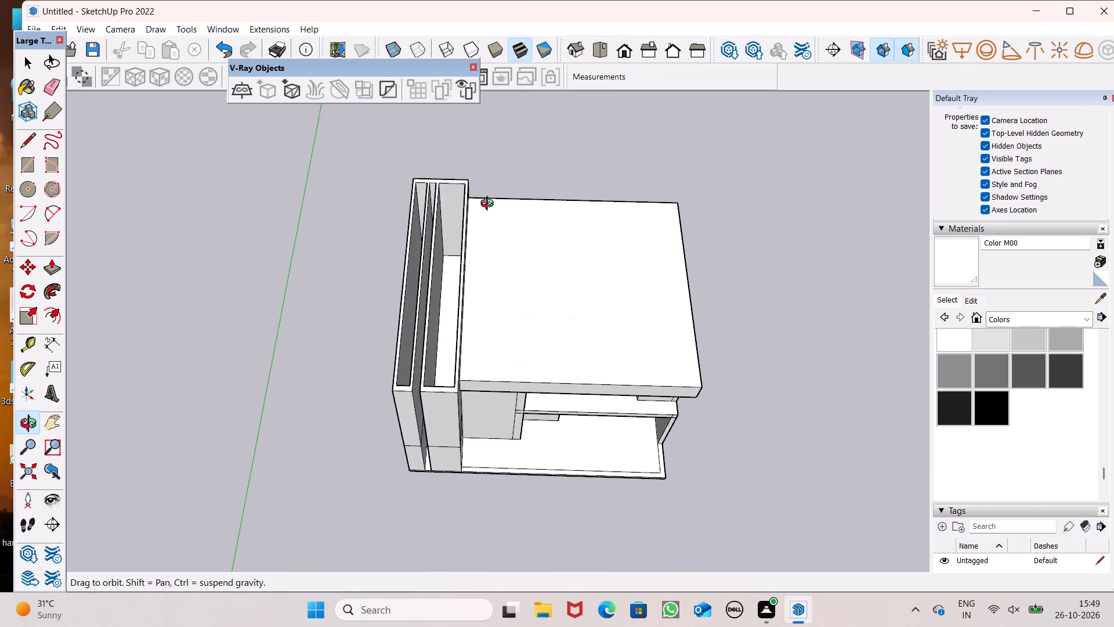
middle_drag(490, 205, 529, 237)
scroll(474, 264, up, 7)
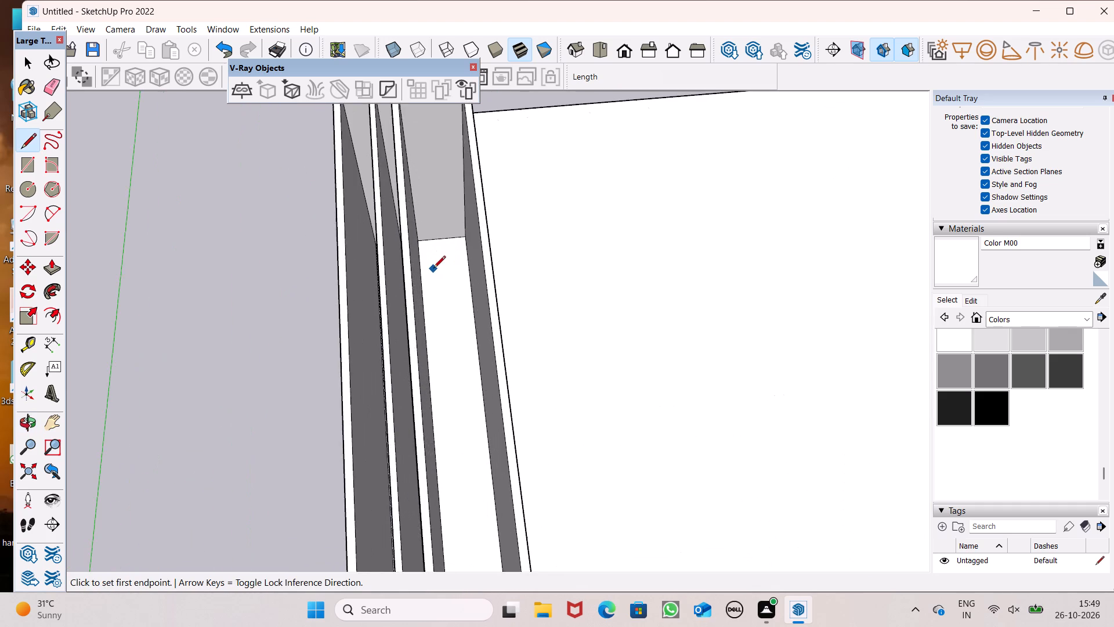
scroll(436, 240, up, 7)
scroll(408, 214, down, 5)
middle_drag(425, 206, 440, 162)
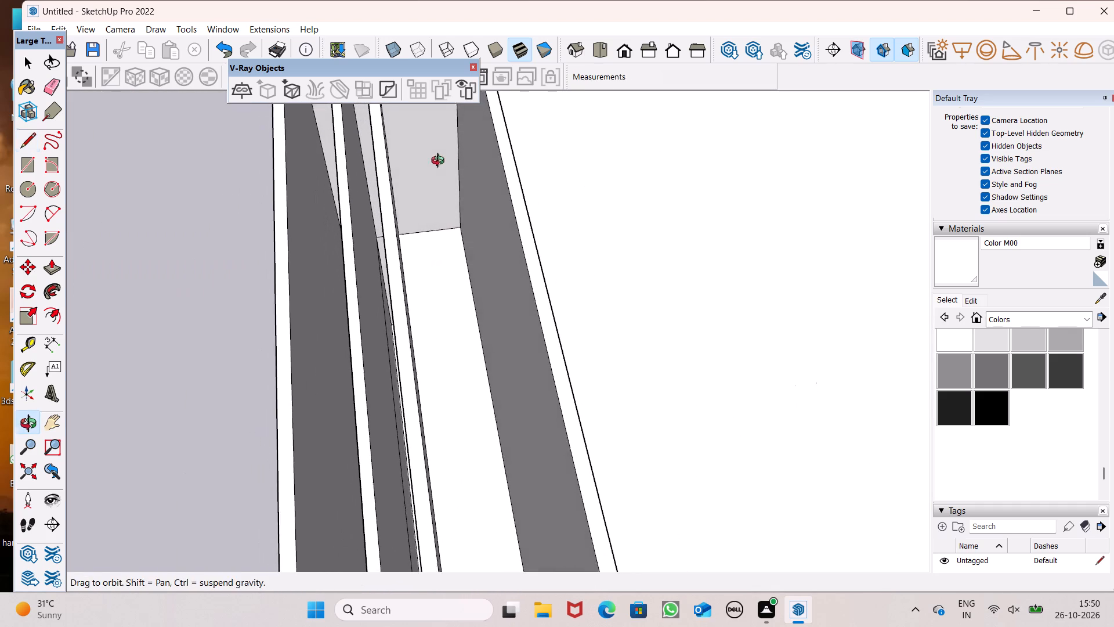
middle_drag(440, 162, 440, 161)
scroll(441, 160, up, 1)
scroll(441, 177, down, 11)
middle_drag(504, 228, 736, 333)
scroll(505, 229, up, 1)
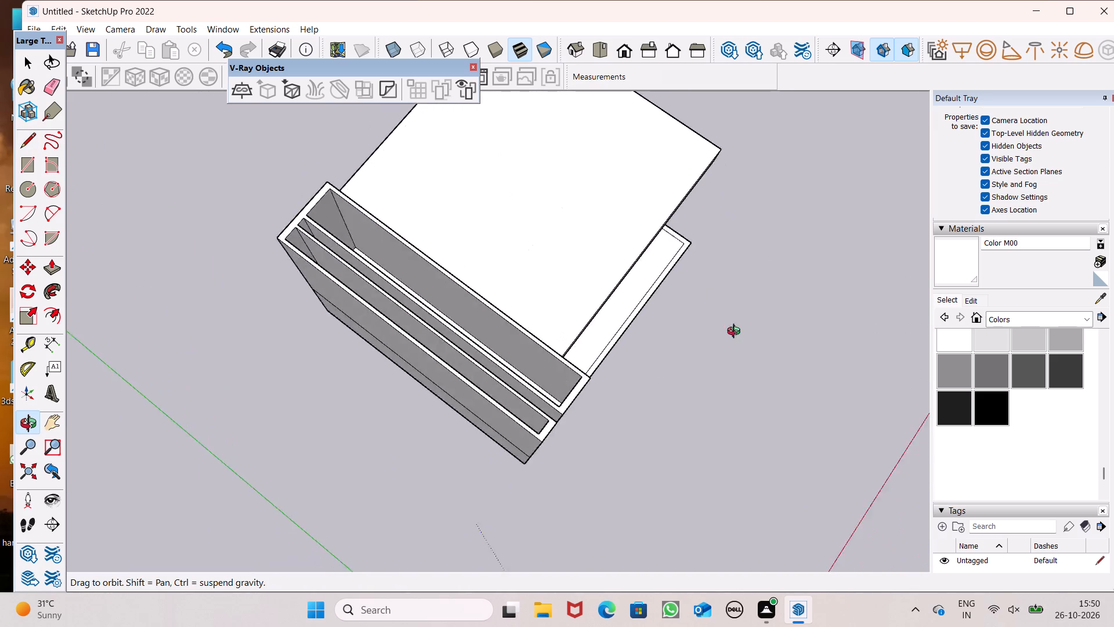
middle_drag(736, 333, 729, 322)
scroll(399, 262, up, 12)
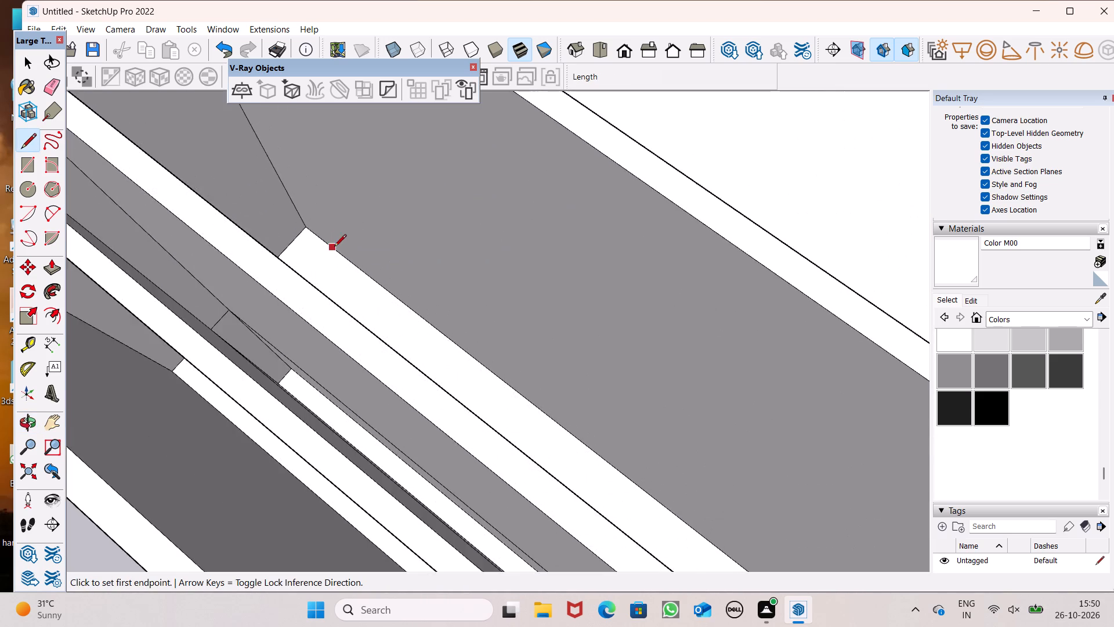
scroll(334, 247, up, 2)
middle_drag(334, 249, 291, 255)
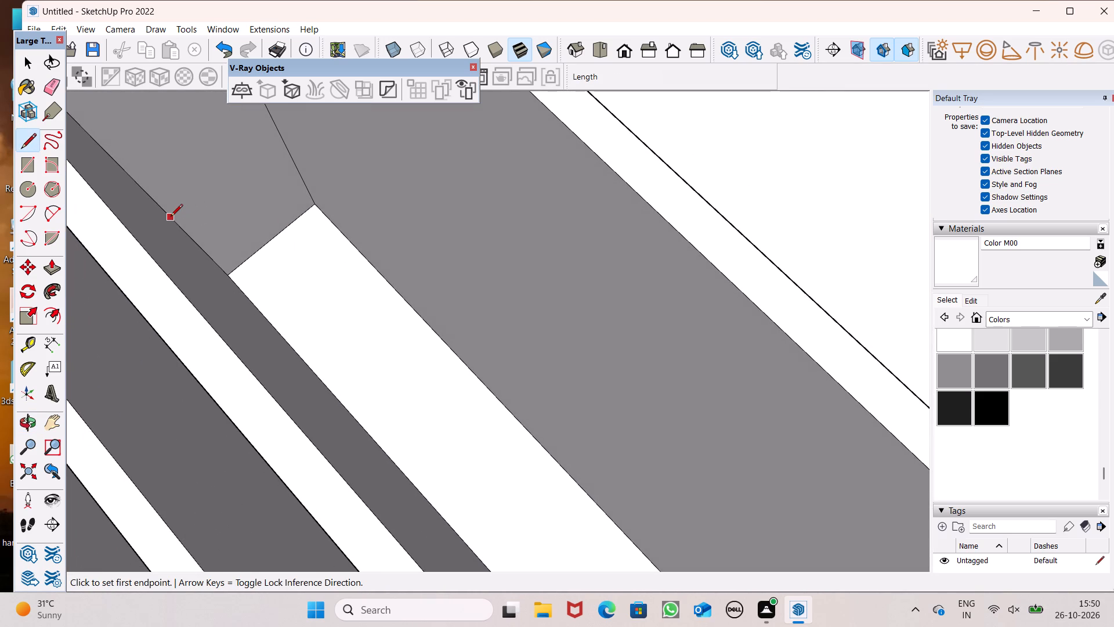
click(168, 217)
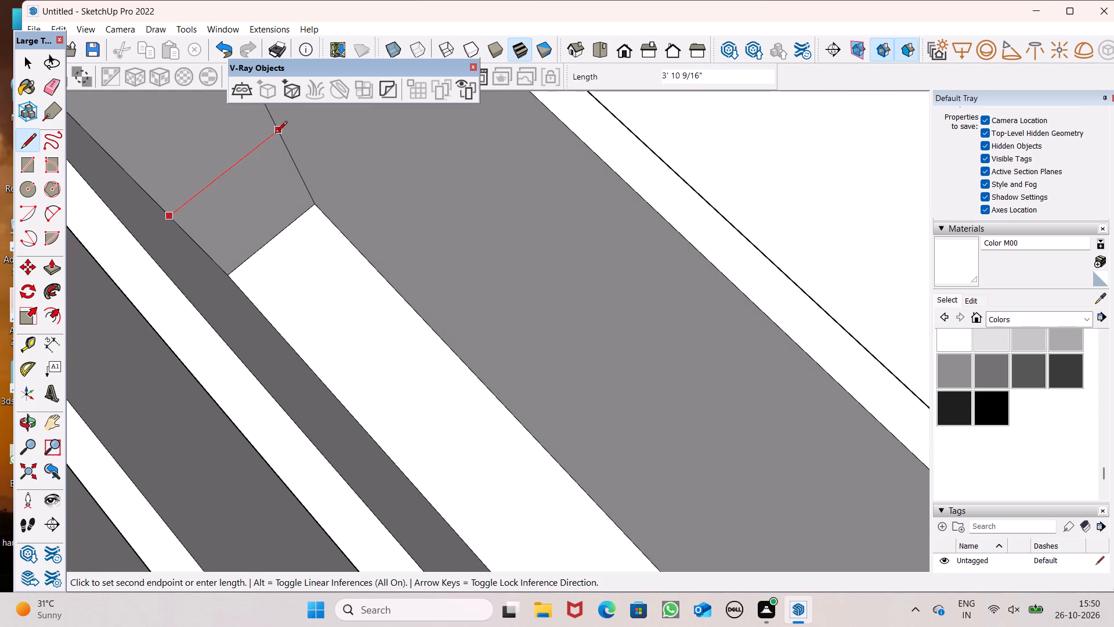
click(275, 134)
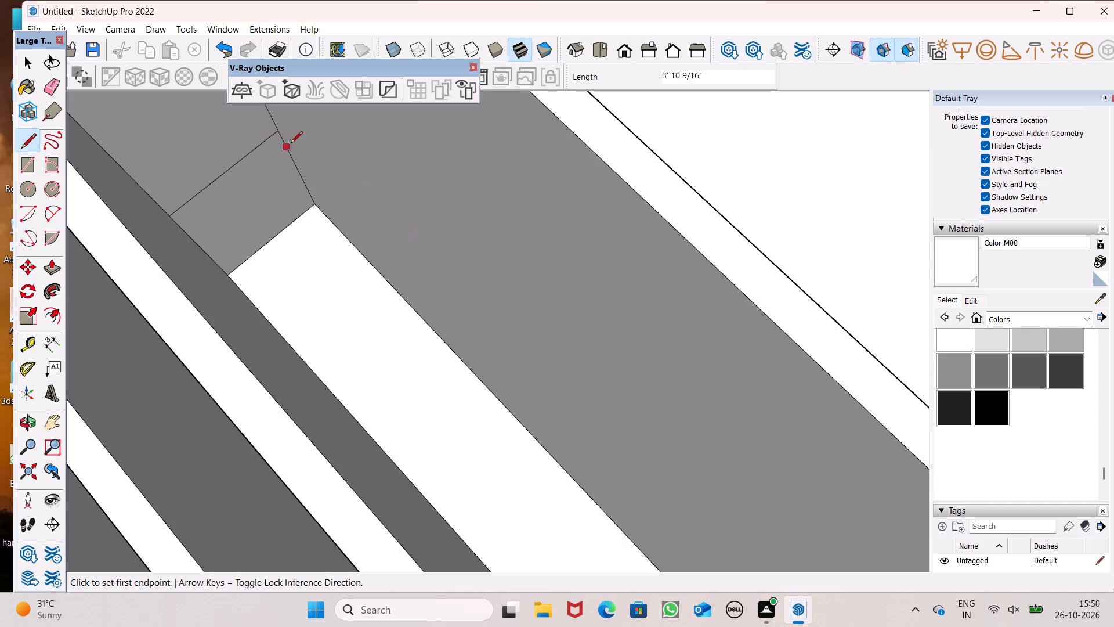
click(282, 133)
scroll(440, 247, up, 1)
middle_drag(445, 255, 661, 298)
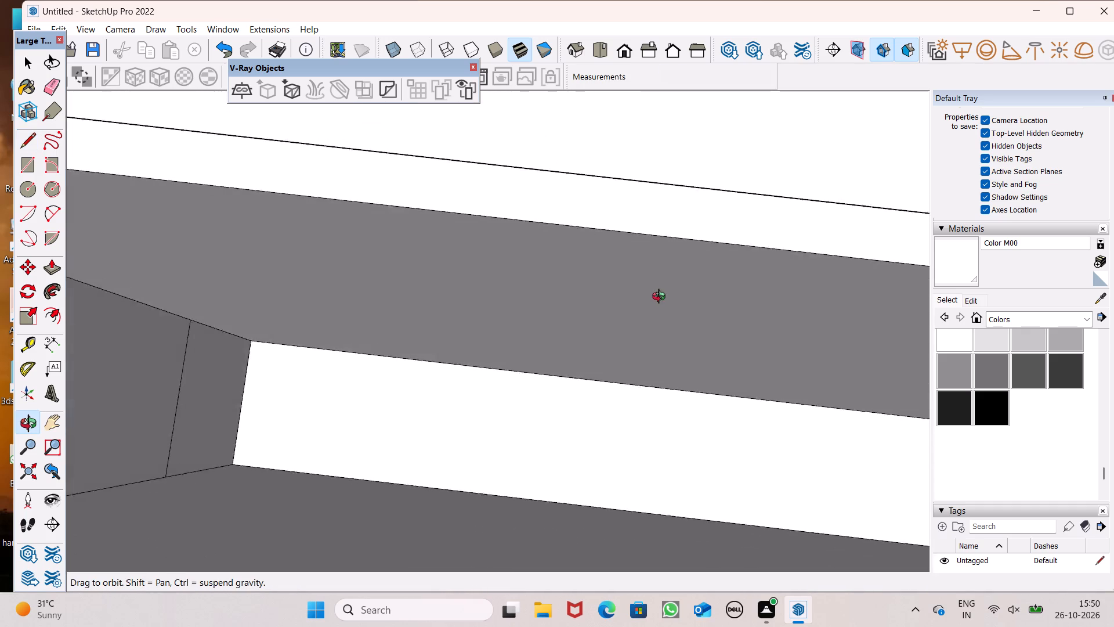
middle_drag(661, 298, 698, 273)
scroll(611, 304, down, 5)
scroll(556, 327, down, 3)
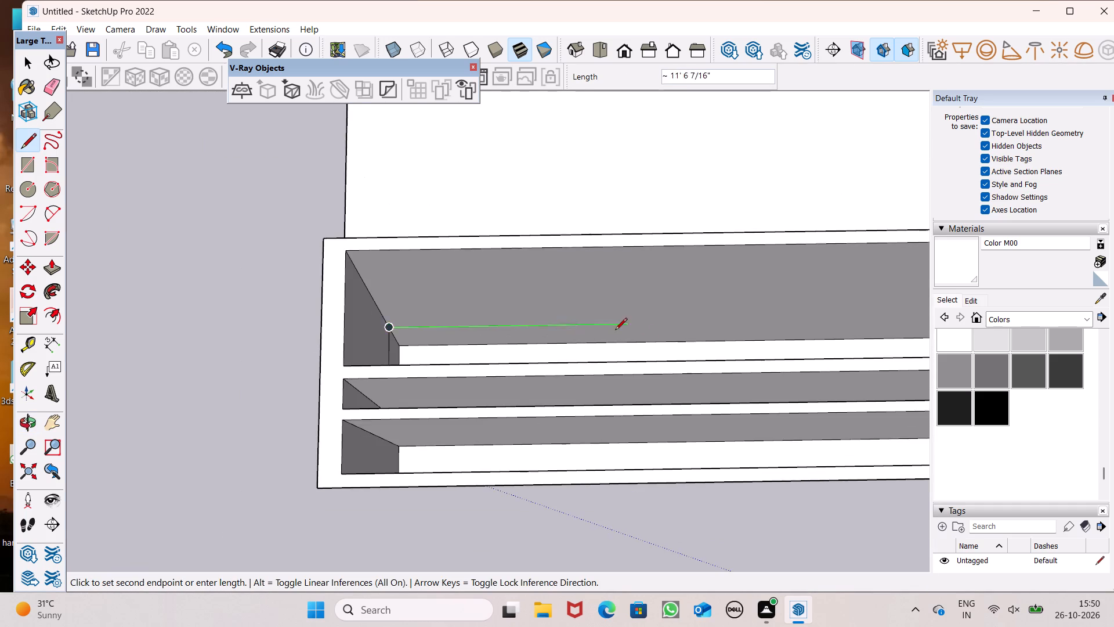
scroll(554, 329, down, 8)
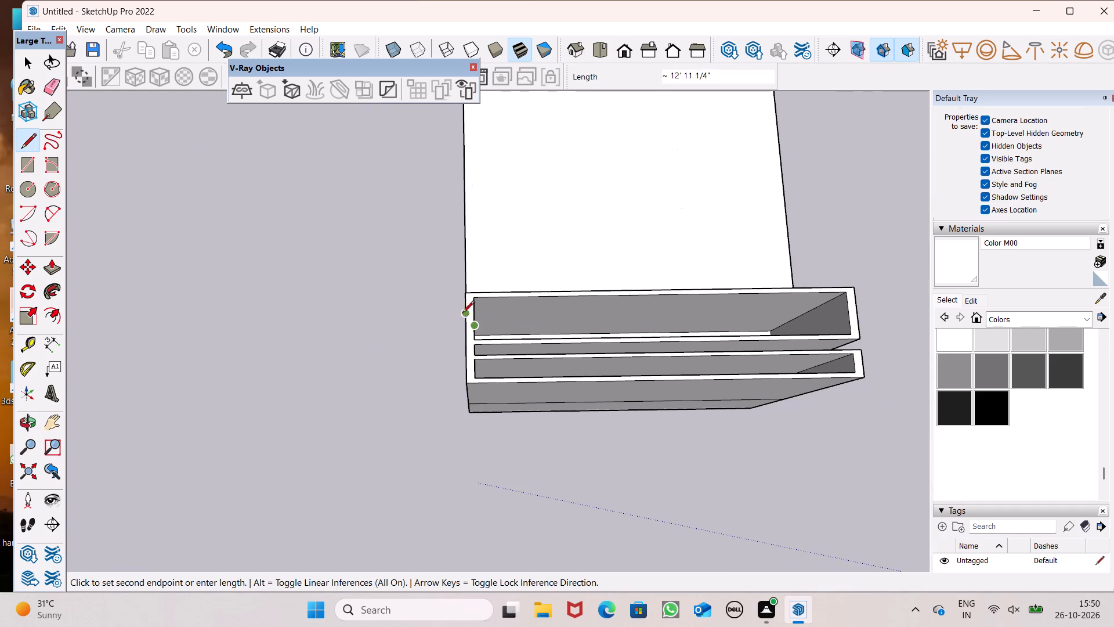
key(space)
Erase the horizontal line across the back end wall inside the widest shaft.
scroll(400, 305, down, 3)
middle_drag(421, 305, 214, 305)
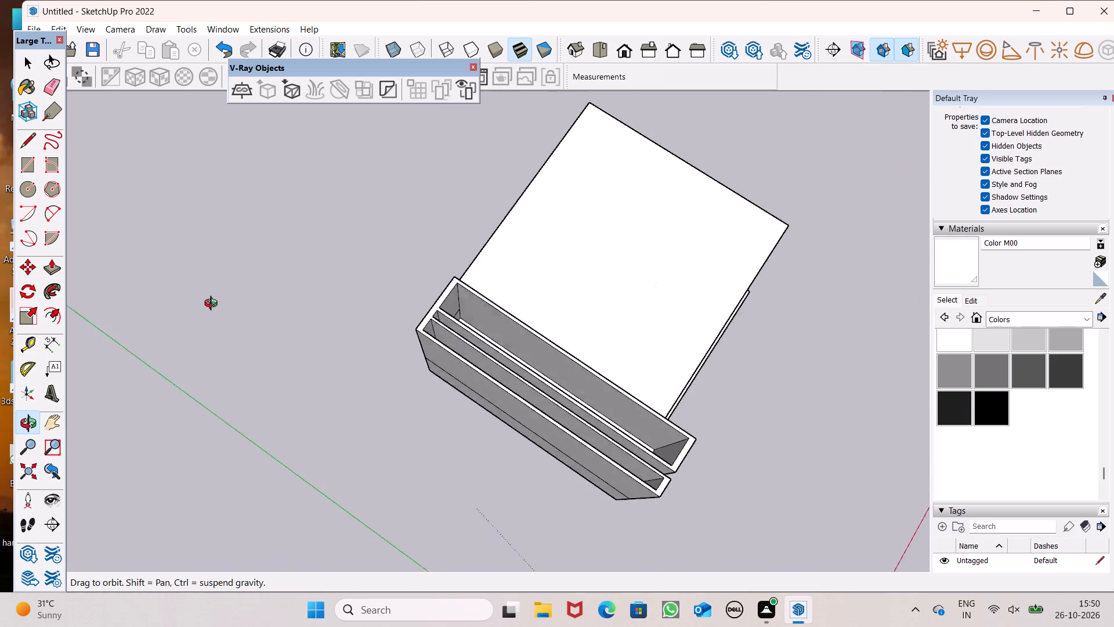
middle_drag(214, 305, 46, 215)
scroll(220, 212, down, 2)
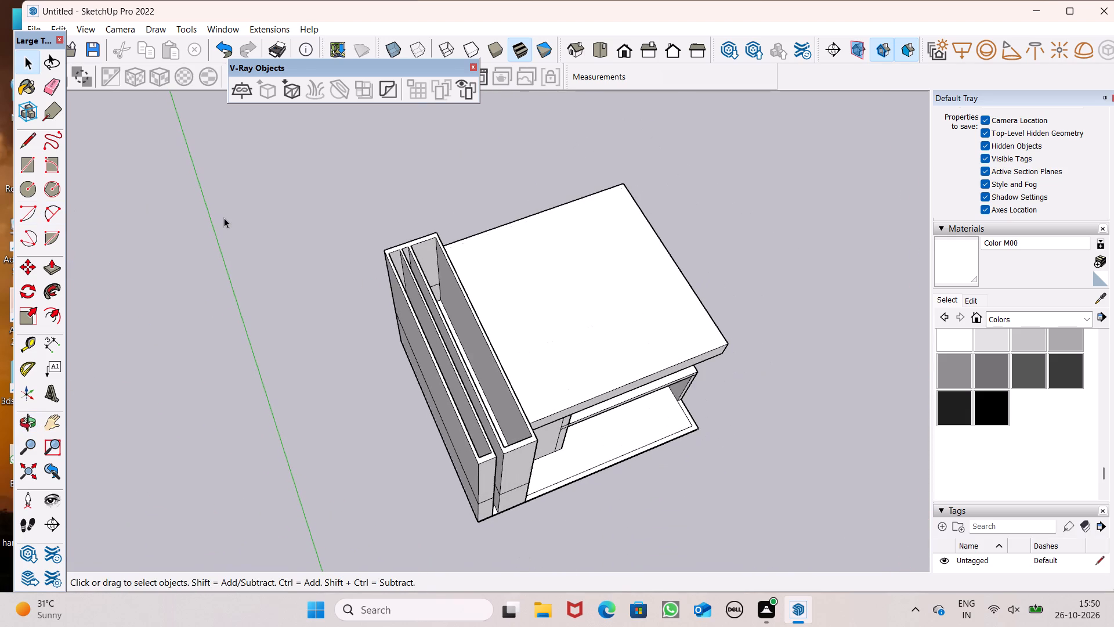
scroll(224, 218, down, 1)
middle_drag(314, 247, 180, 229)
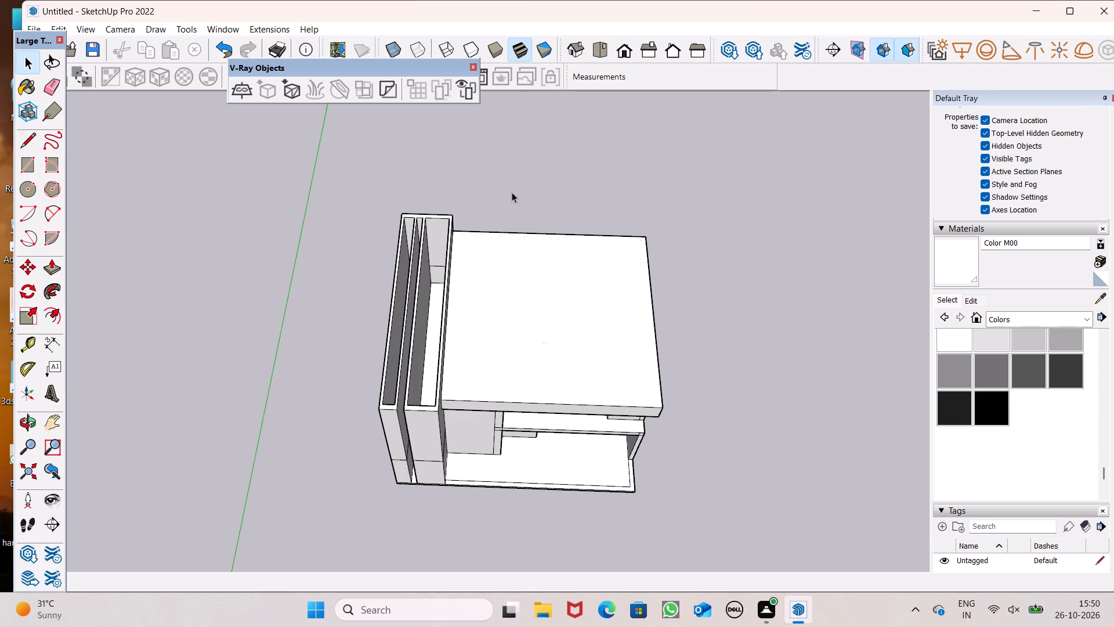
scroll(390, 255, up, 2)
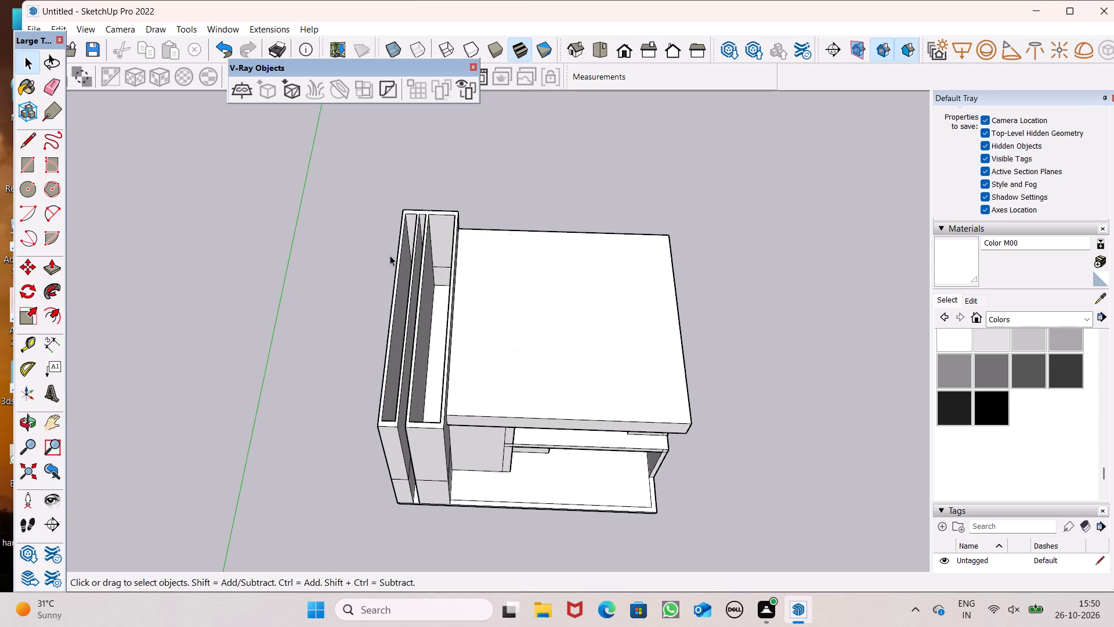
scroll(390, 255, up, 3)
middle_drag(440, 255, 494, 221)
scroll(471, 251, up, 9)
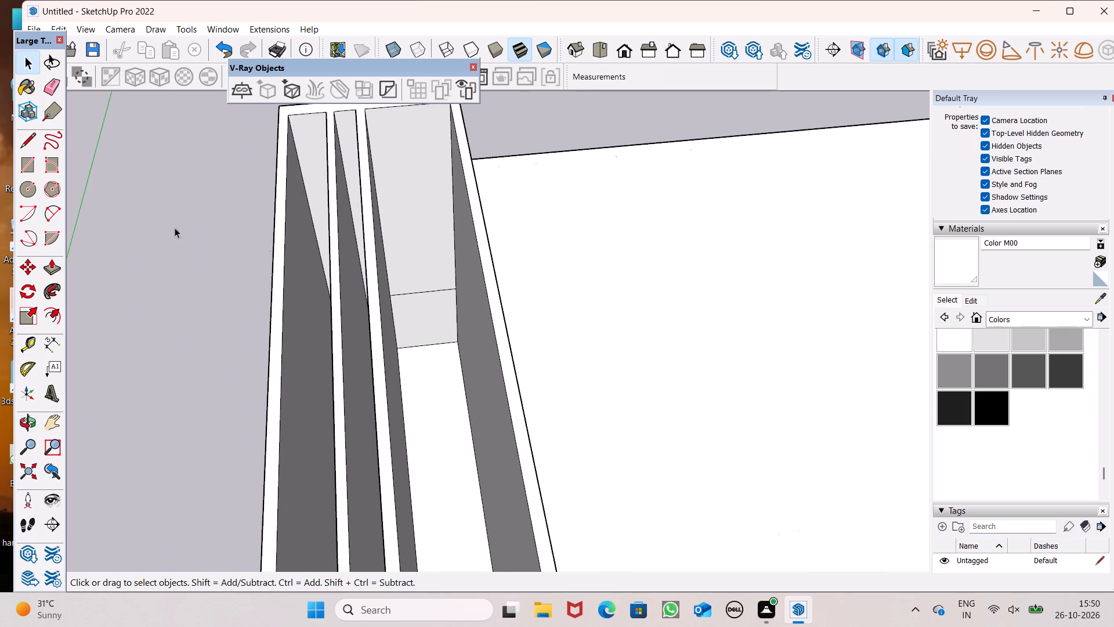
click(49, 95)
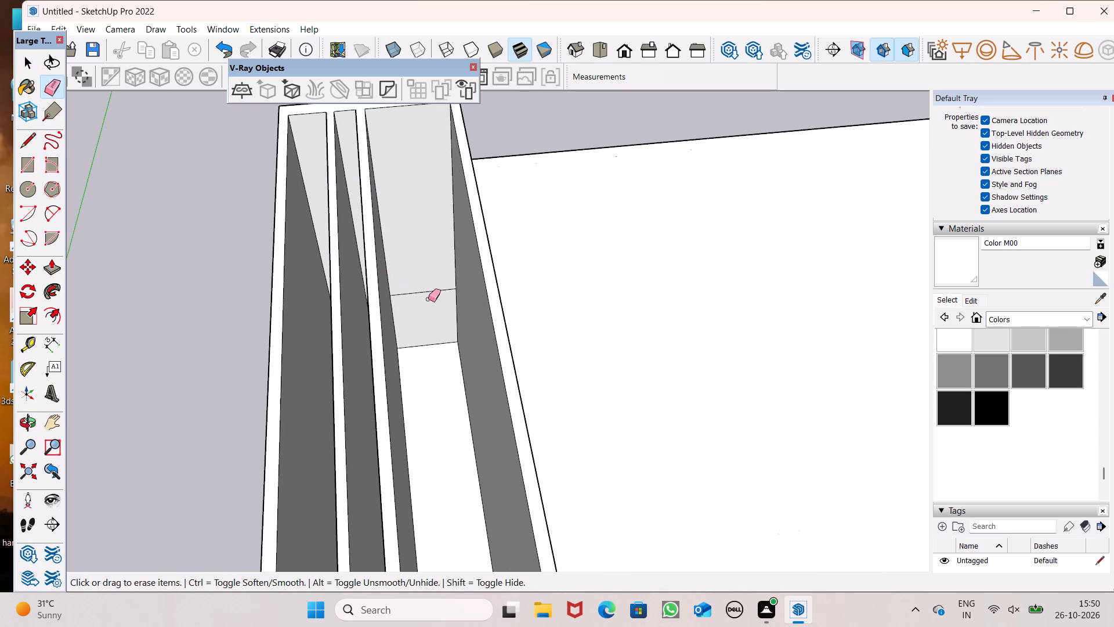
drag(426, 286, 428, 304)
Push the widest shaft's back end wall about 19' 7 11/16" toward the front, filling that length of the shaft.
scroll(427, 257, down, 3)
middle_drag(462, 317, 380, 365)
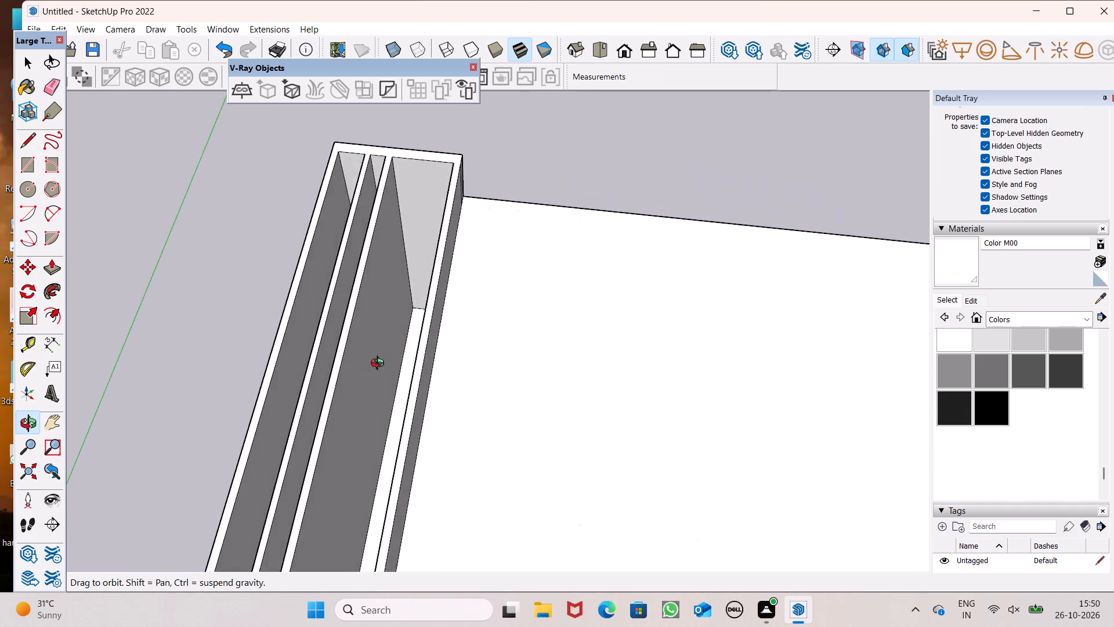
middle_drag(380, 365, 330, 442)
scroll(464, 287, down, 5)
middle_drag(465, 280, 588, 264)
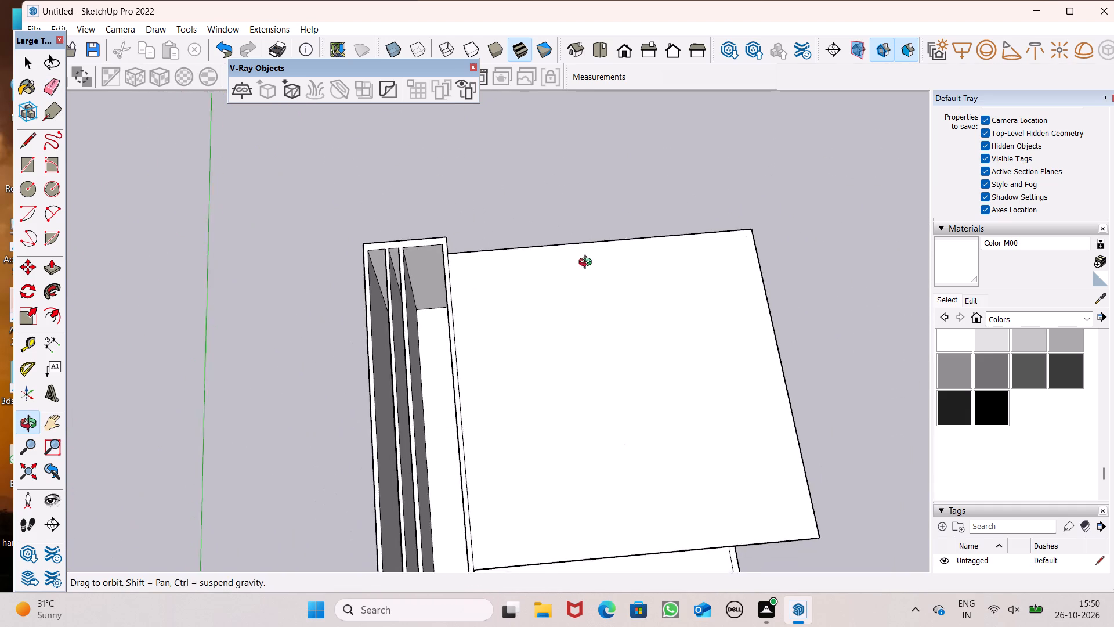
middle_drag(588, 264, 685, 266)
scroll(482, 193, down, 2)
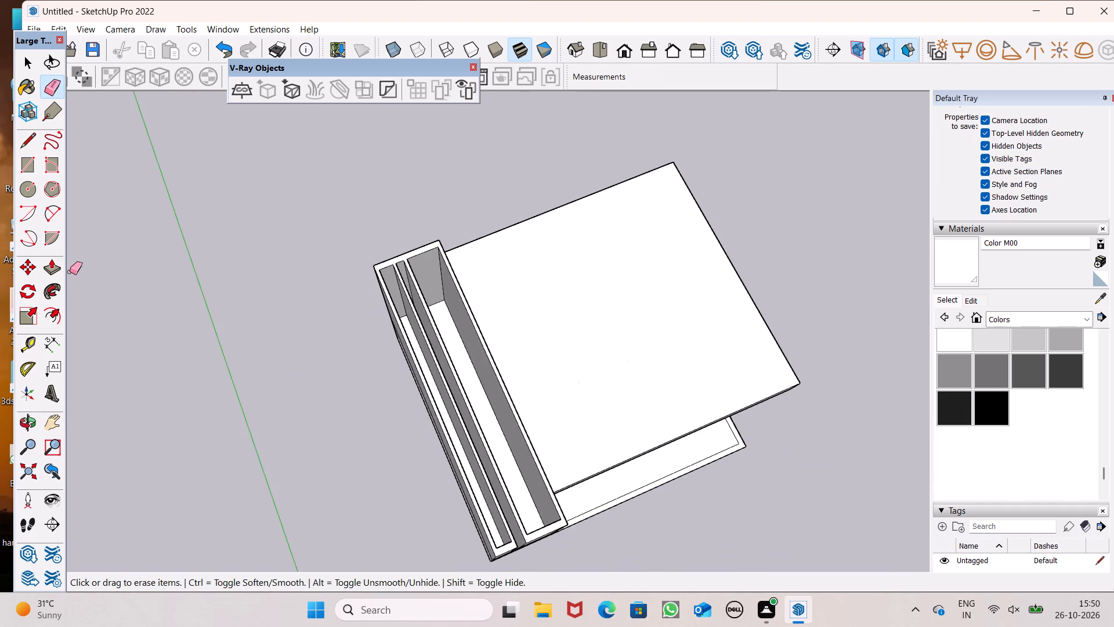
click(53, 267)
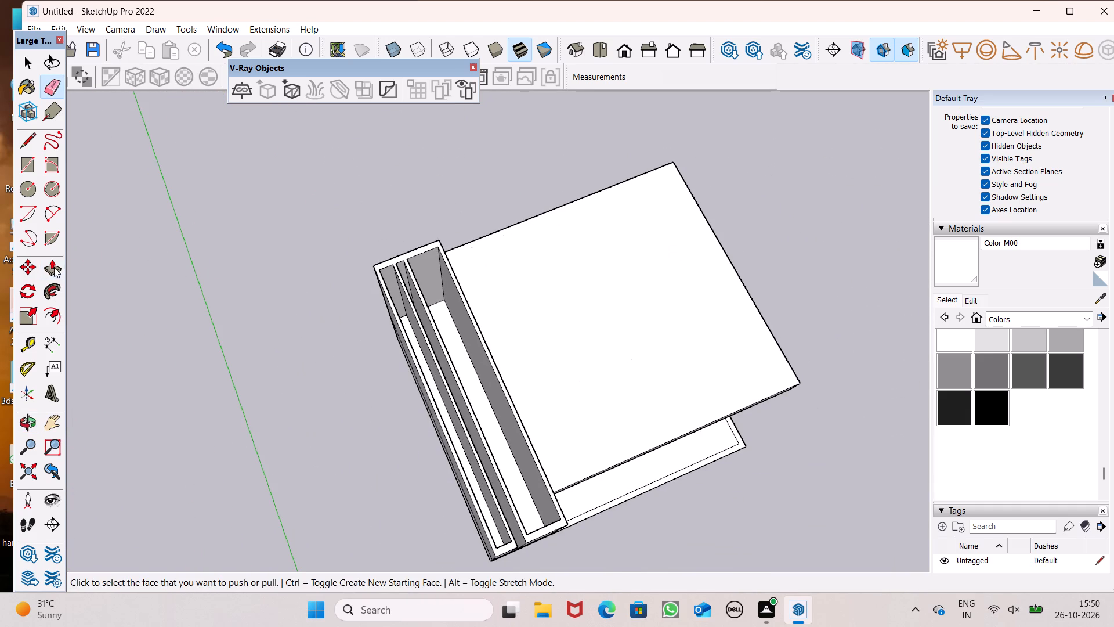
scroll(290, 202, down, 4)
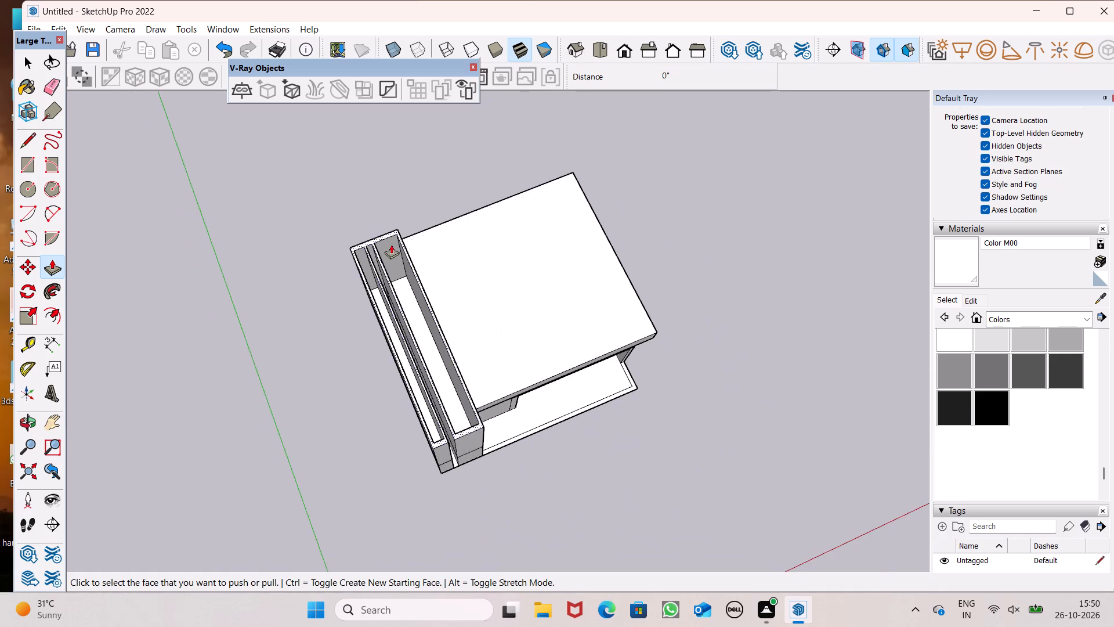
middle_click(391, 244)
scroll(388, 250, up, 5)
drag(395, 258, 445, 384)
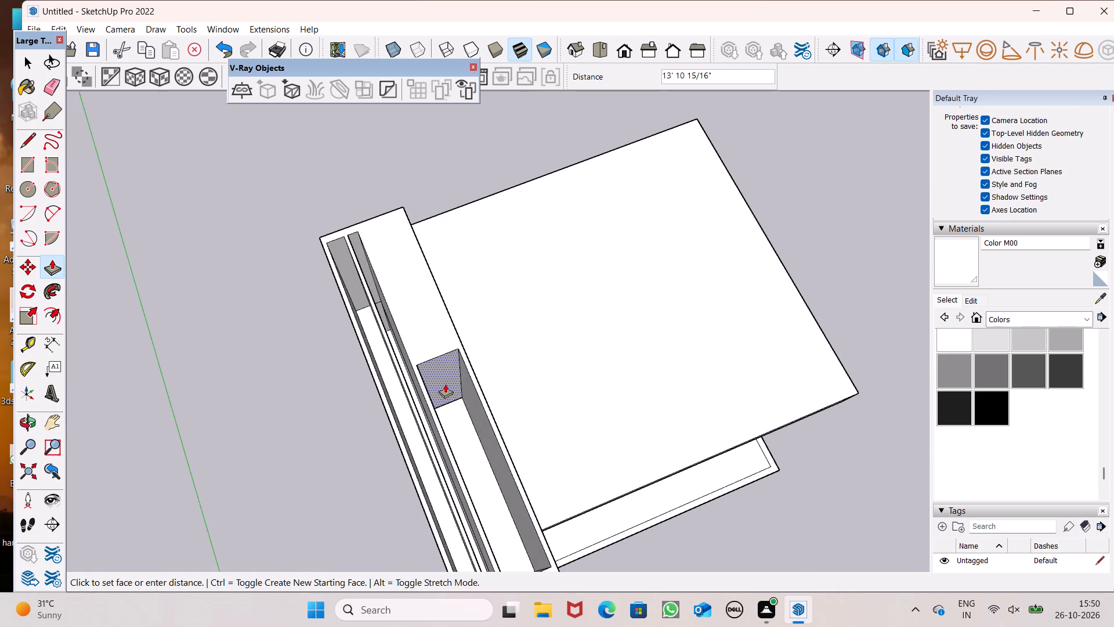
drag(445, 384, 460, 437)
Push the widest shaft's inner end wall farther toward the front, shortening the opening beside the roof.
scroll(421, 321, down, 6)
middle_drag(471, 420, 499, 379)
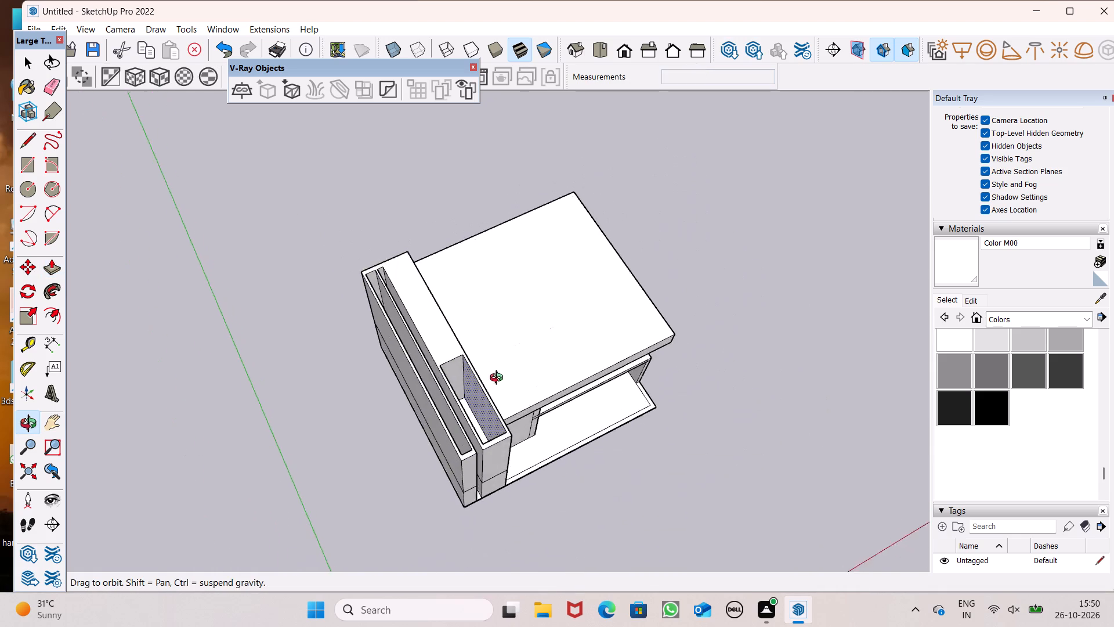
middle_drag(499, 379, 486, 343)
scroll(460, 320, down, 2)
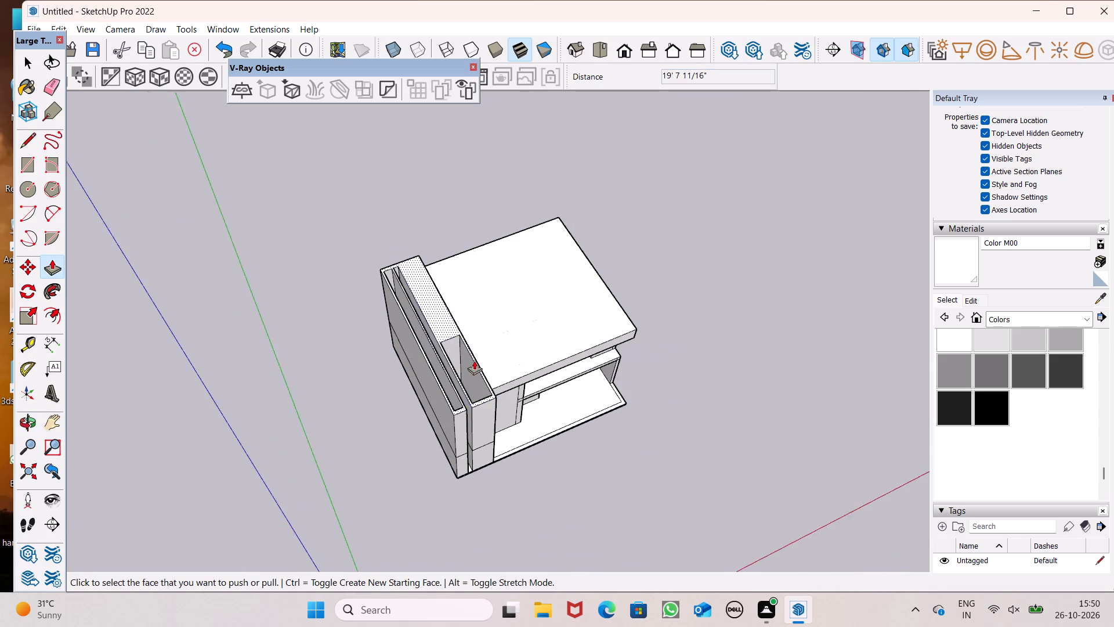
middle_drag(480, 367, 477, 385)
scroll(475, 333, down, 2)
scroll(472, 355, up, 6)
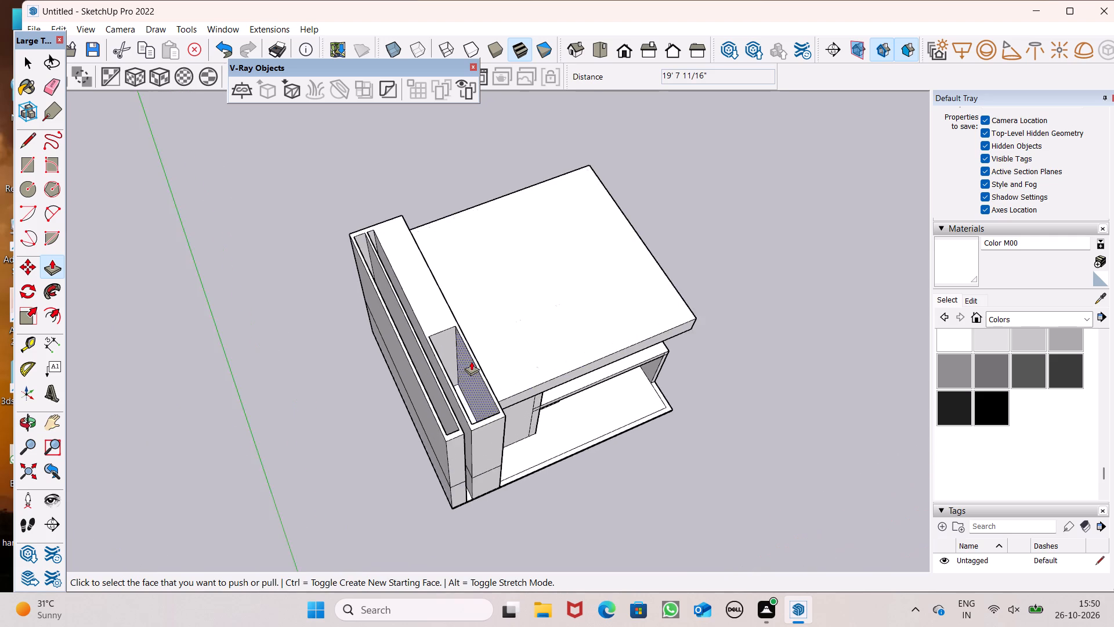
drag(443, 349, 459, 409)
Push the outermost shaft's back end wall about 27' 11 1/2" toward the front to fill most of that shaft.
drag(356, 233, 370, 272)
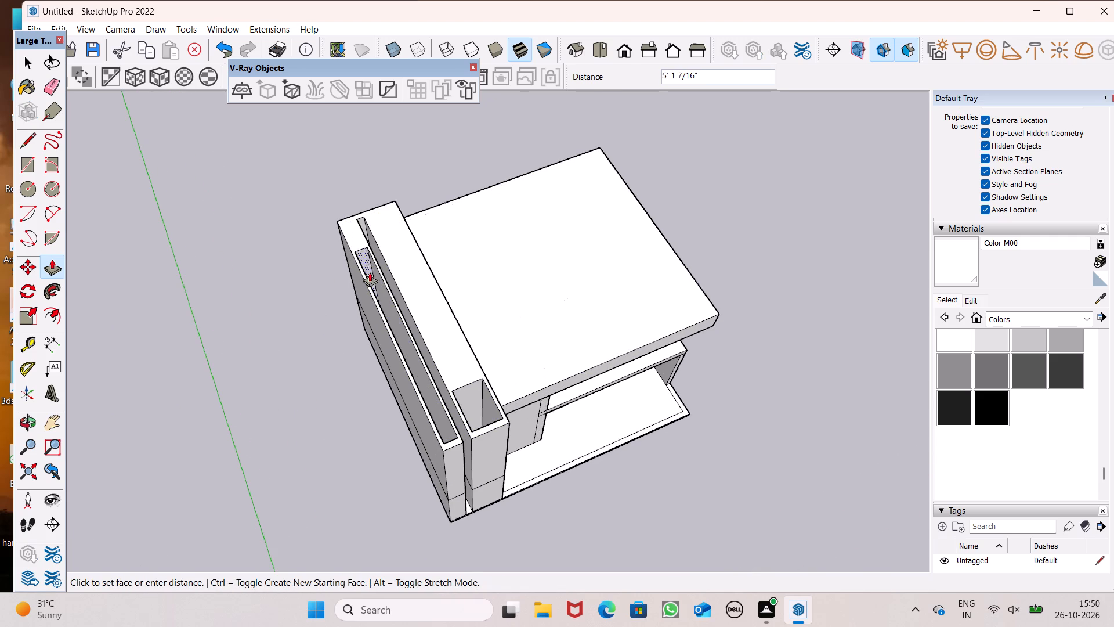
drag(370, 272, 455, 392)
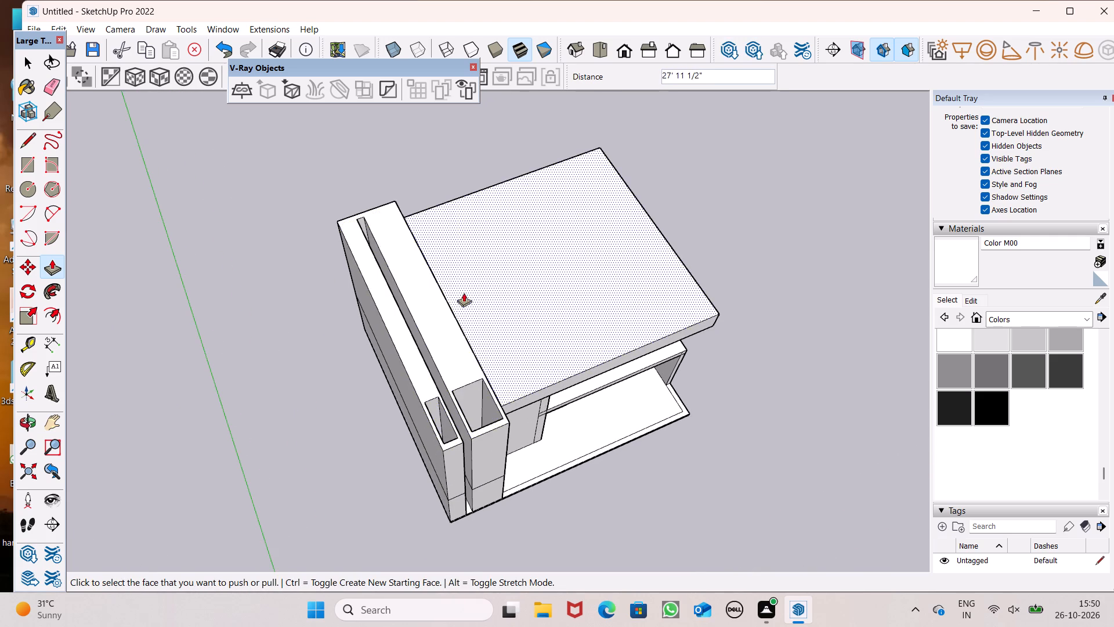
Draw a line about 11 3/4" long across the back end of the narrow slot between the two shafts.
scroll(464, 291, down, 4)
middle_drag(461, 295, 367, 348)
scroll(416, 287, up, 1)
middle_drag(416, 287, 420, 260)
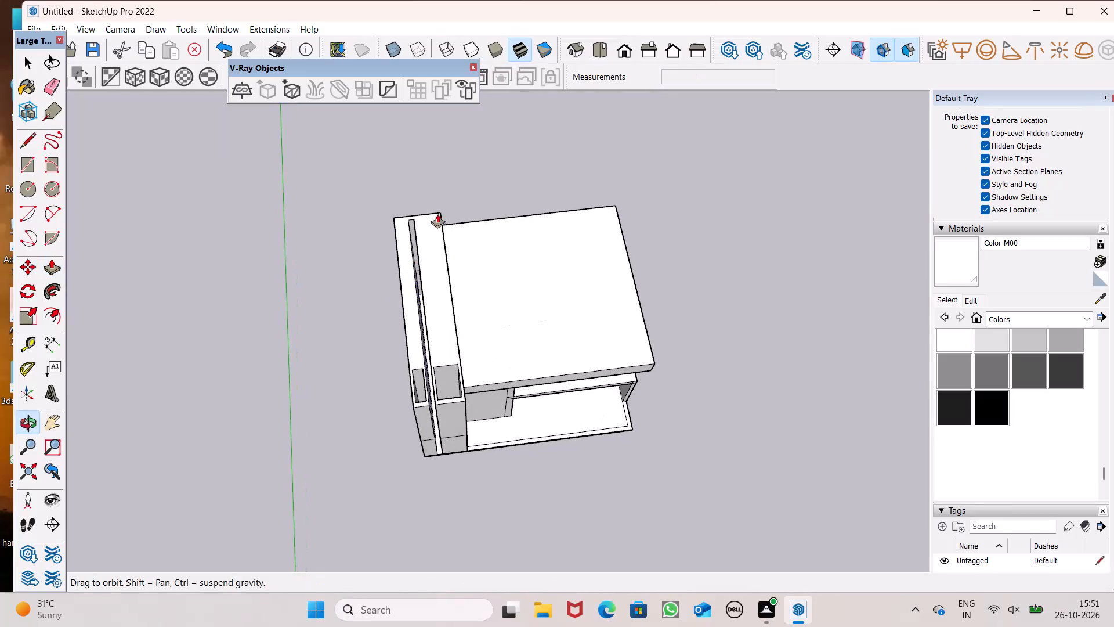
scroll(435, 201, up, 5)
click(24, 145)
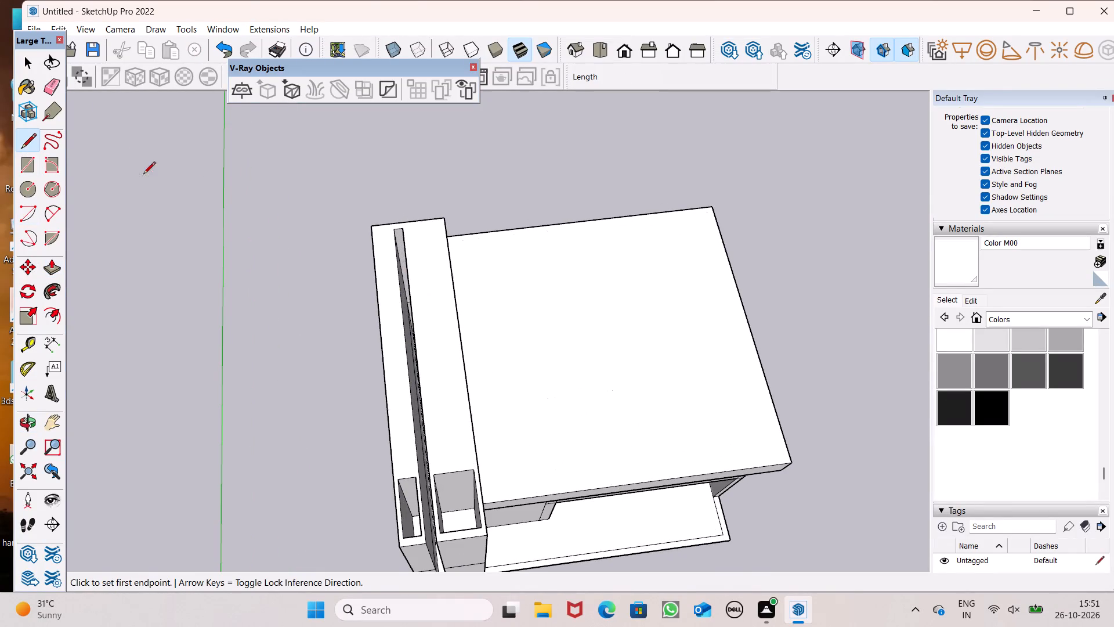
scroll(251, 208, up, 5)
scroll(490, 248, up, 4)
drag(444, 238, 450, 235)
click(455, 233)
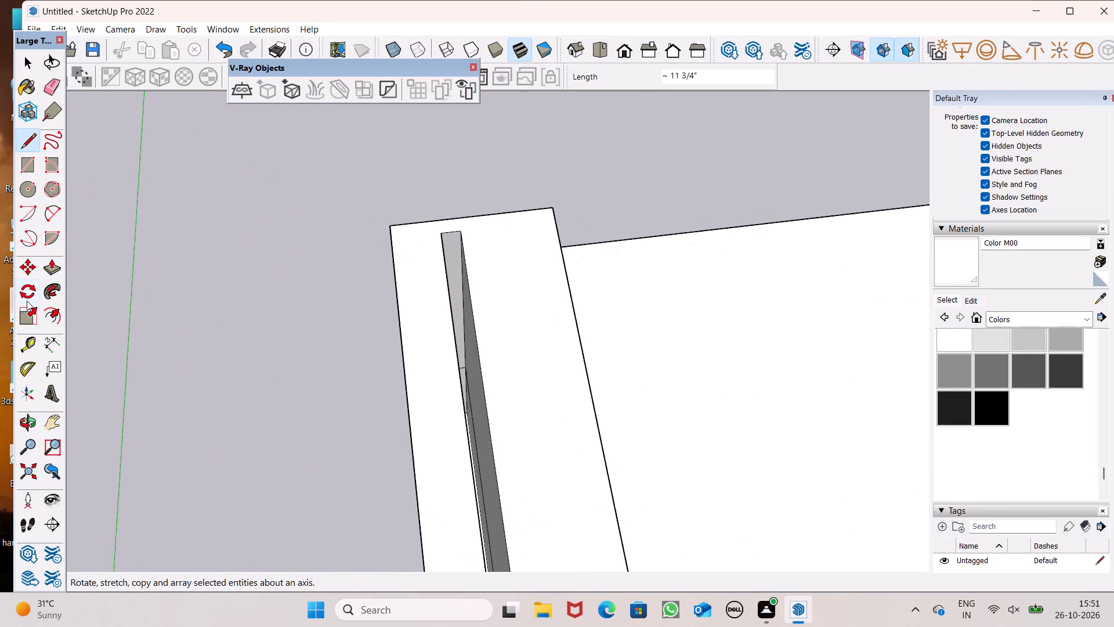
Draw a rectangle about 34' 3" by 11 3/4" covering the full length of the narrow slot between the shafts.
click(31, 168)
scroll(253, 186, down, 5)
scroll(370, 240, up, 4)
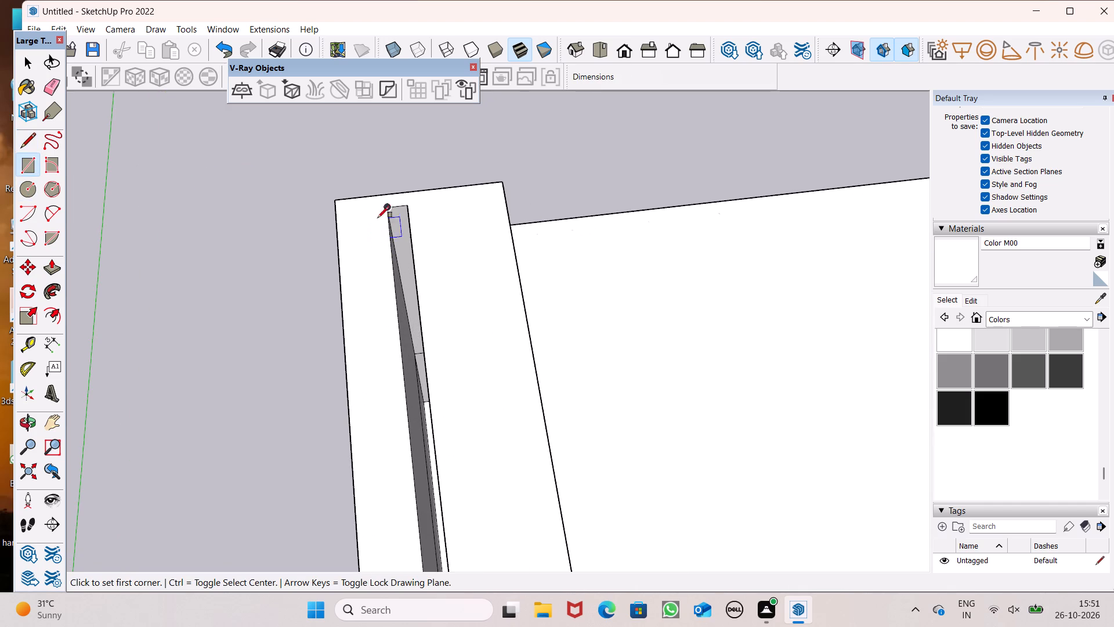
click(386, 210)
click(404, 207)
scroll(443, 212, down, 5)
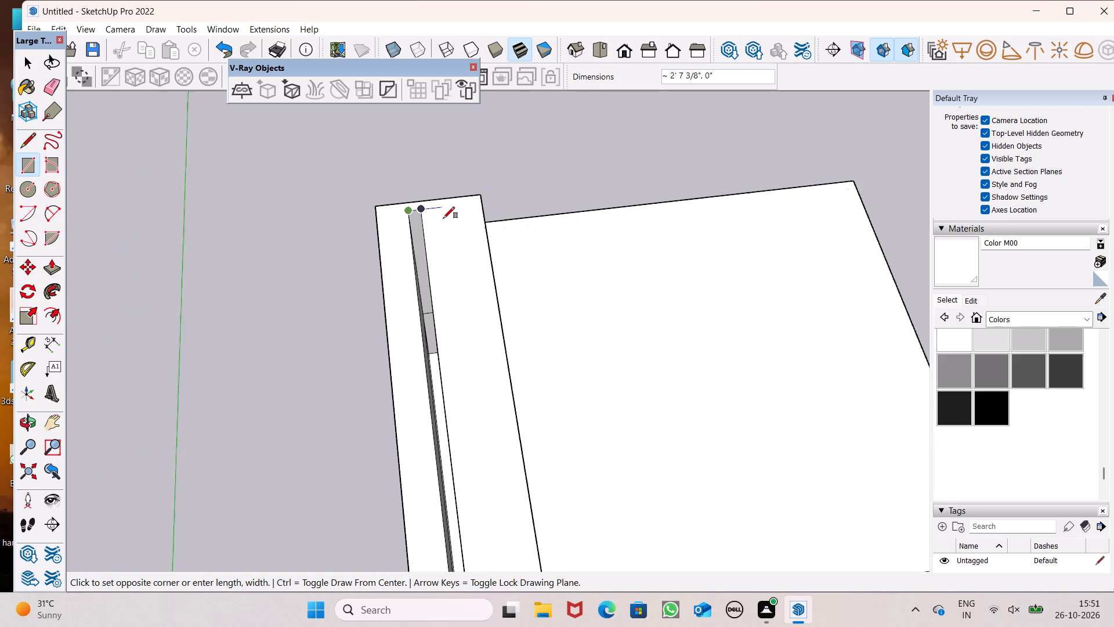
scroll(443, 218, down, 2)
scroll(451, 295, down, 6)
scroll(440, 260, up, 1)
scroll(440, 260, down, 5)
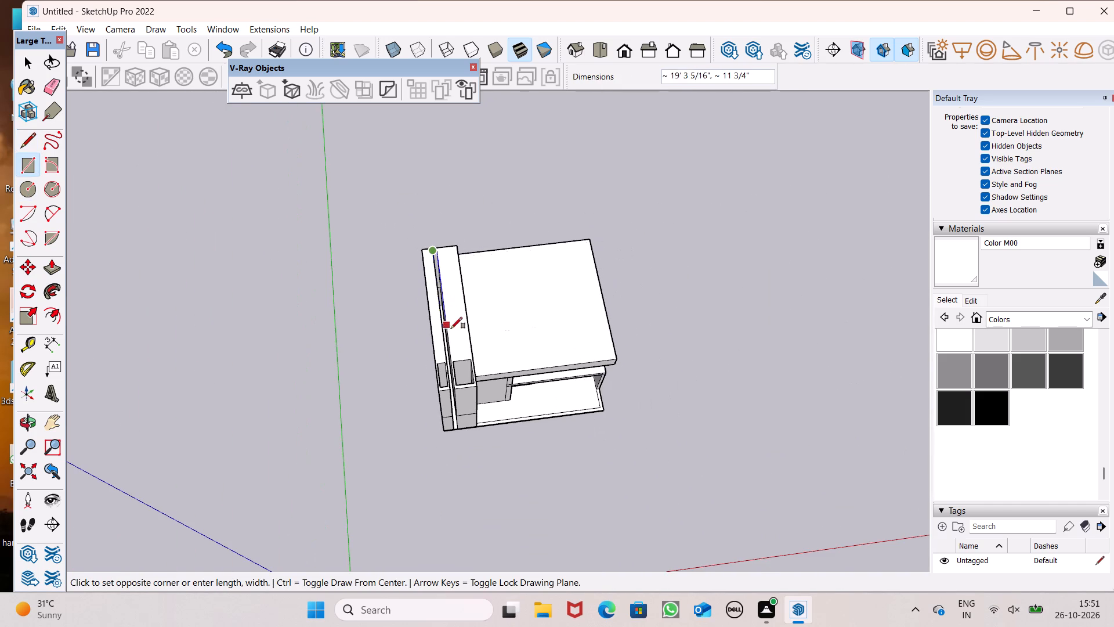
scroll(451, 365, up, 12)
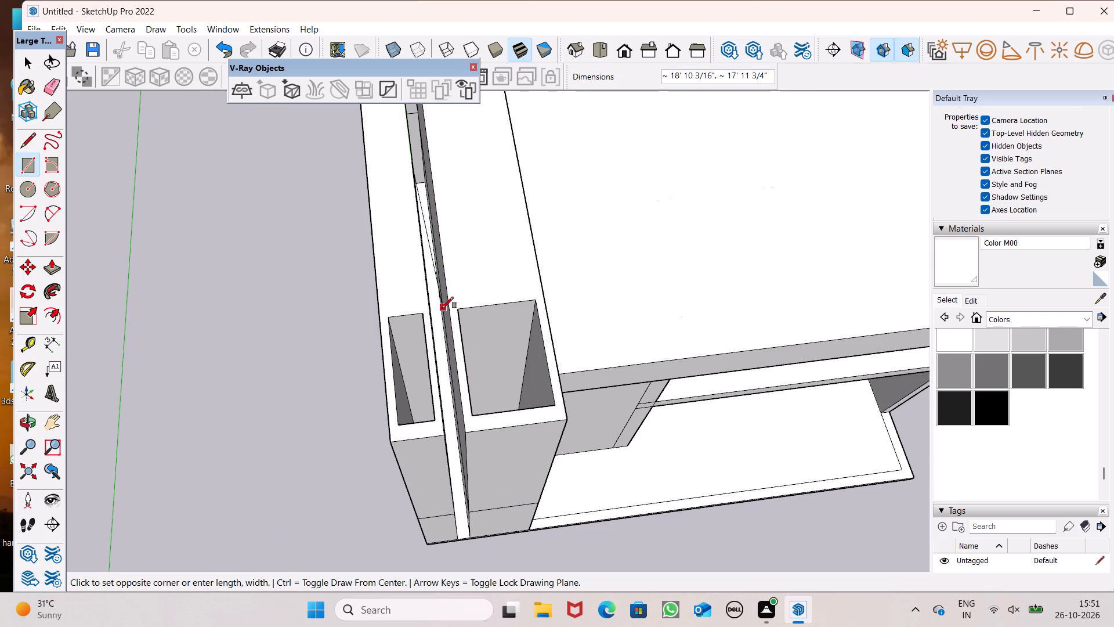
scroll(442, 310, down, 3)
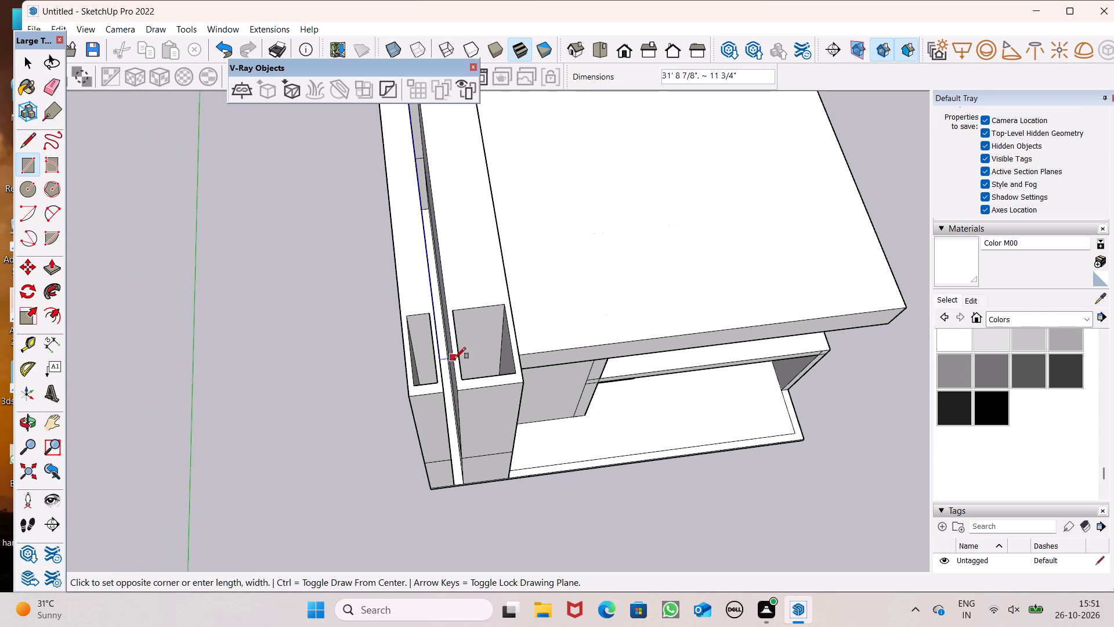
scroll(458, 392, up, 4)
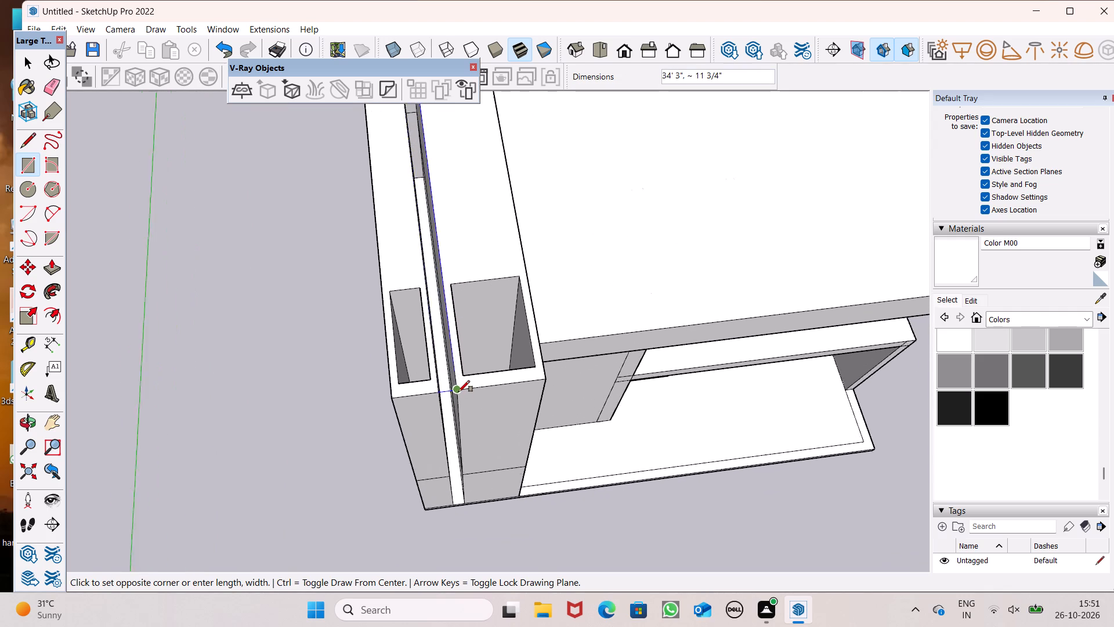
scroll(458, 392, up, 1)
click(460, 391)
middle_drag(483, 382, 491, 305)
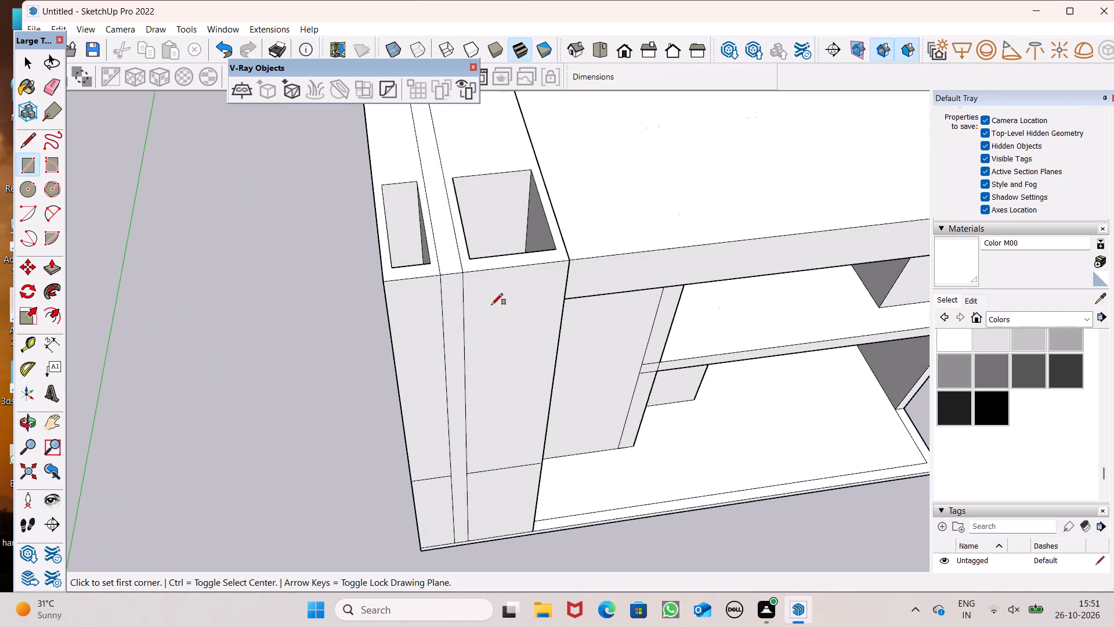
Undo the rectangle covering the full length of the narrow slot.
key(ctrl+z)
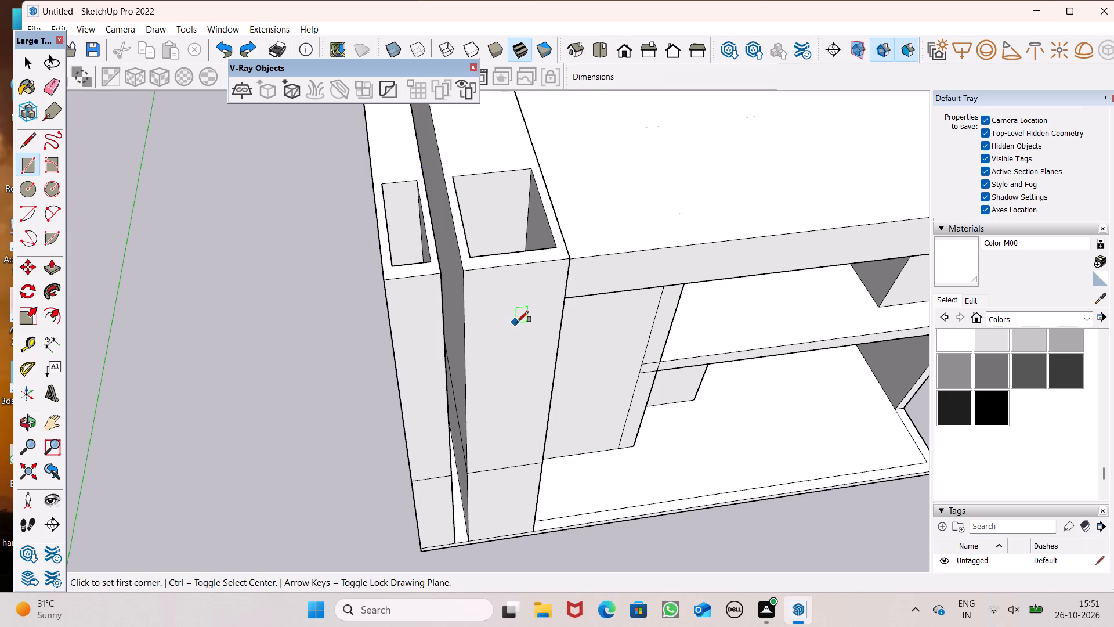
Draw a rectangle over the narrow slot from its back end partway toward the front, leaving the front portion open.
scroll(524, 372, down, 10)
middle_drag(517, 359, 518, 363)
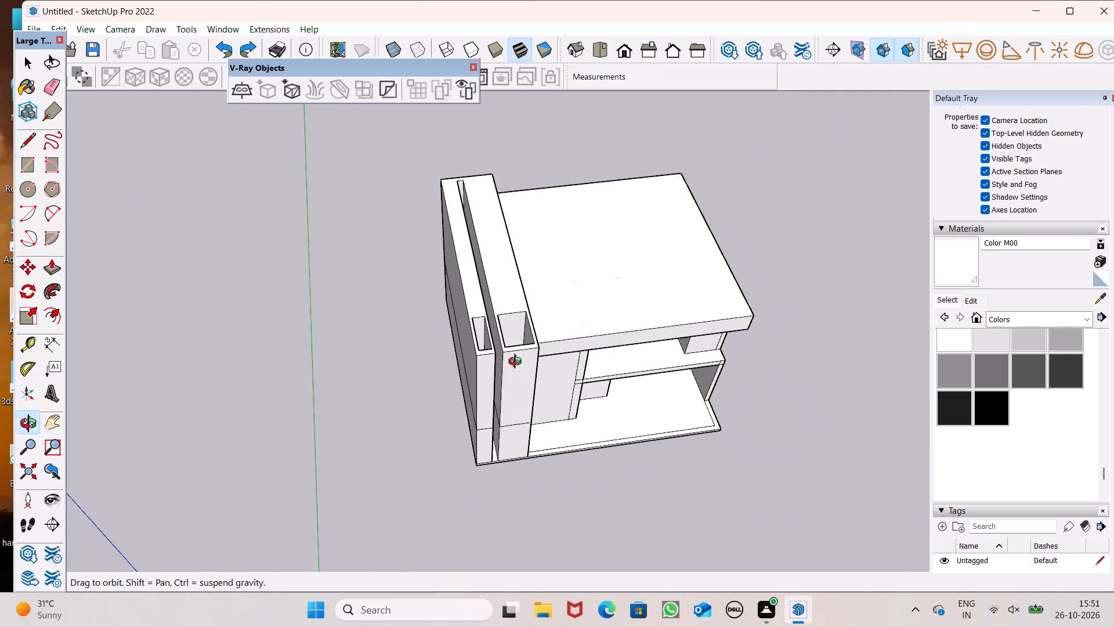
middle_drag(518, 363, 473, 379)
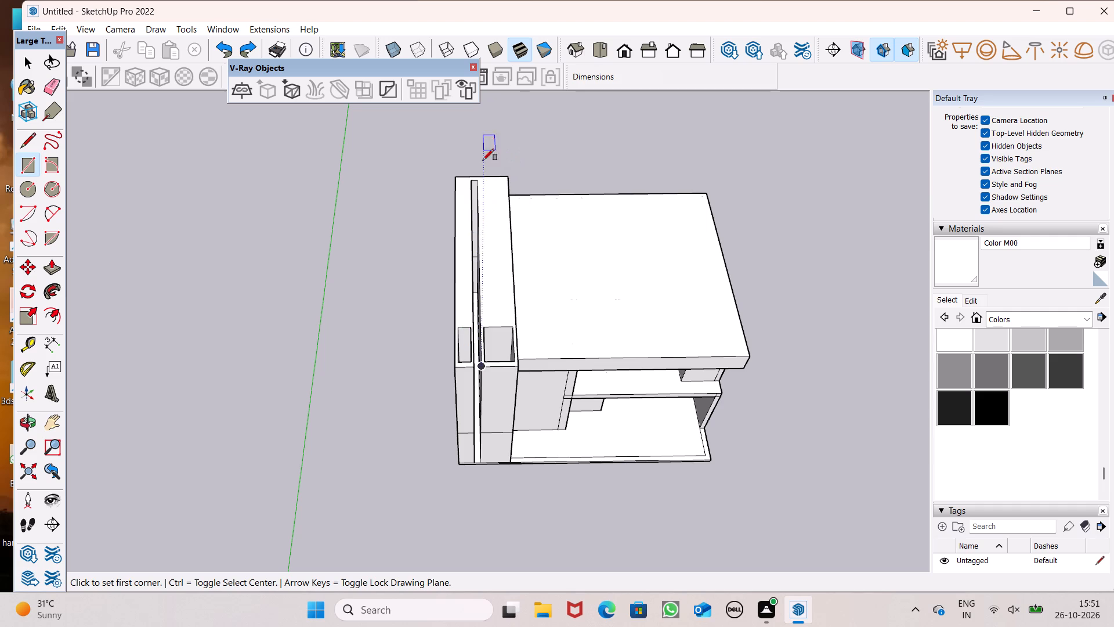
scroll(482, 167, up, 11)
click(464, 190)
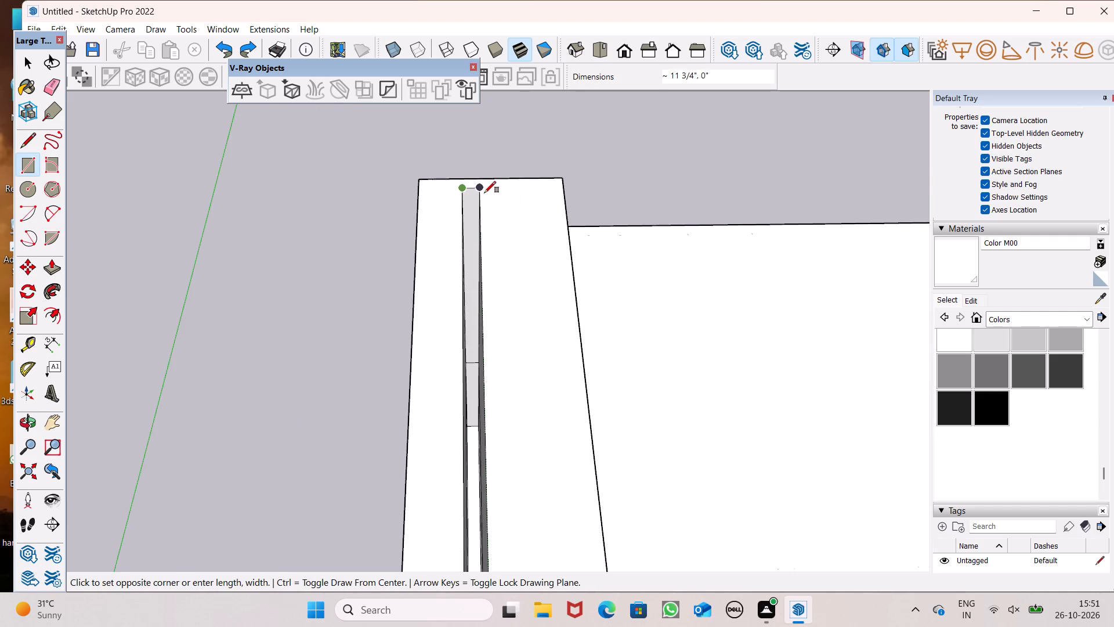
scroll(484, 193, up, 1)
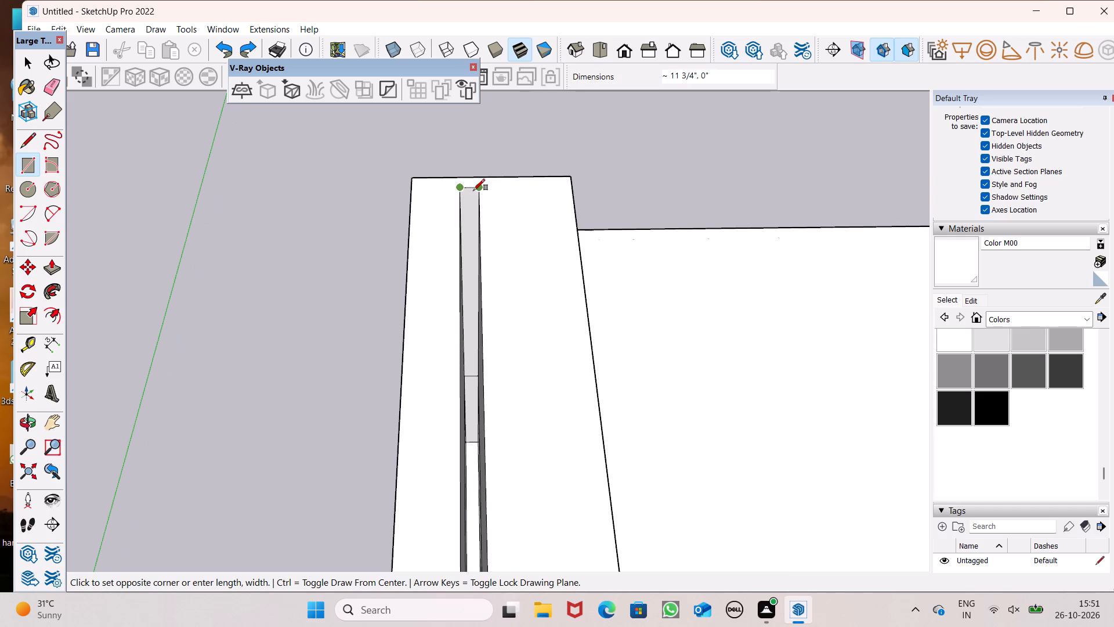
click(473, 190)
scroll(476, 199, down, 6)
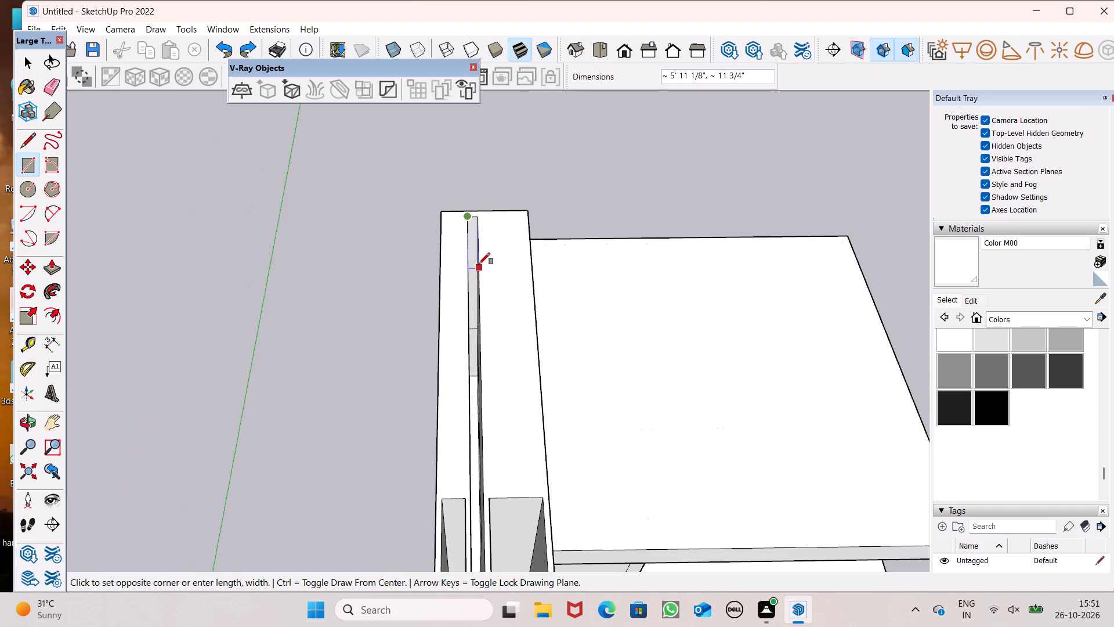
scroll(479, 264, down, 4)
scroll(480, 344, up, 6)
scroll(475, 407, up, 4)
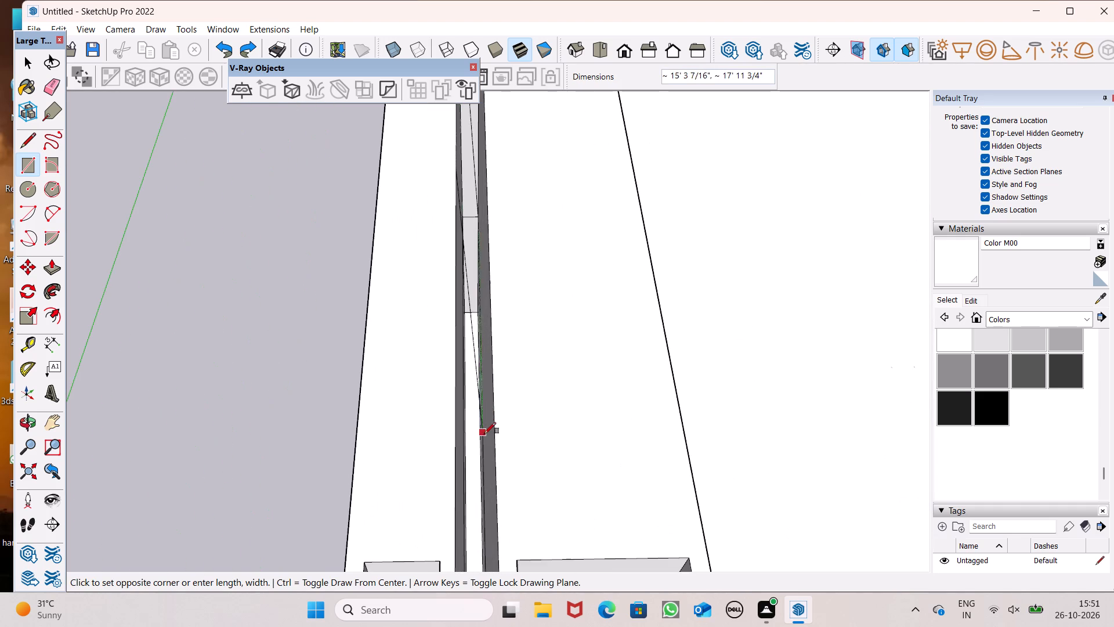
click(495, 446)
scroll(472, 334, down, 13)
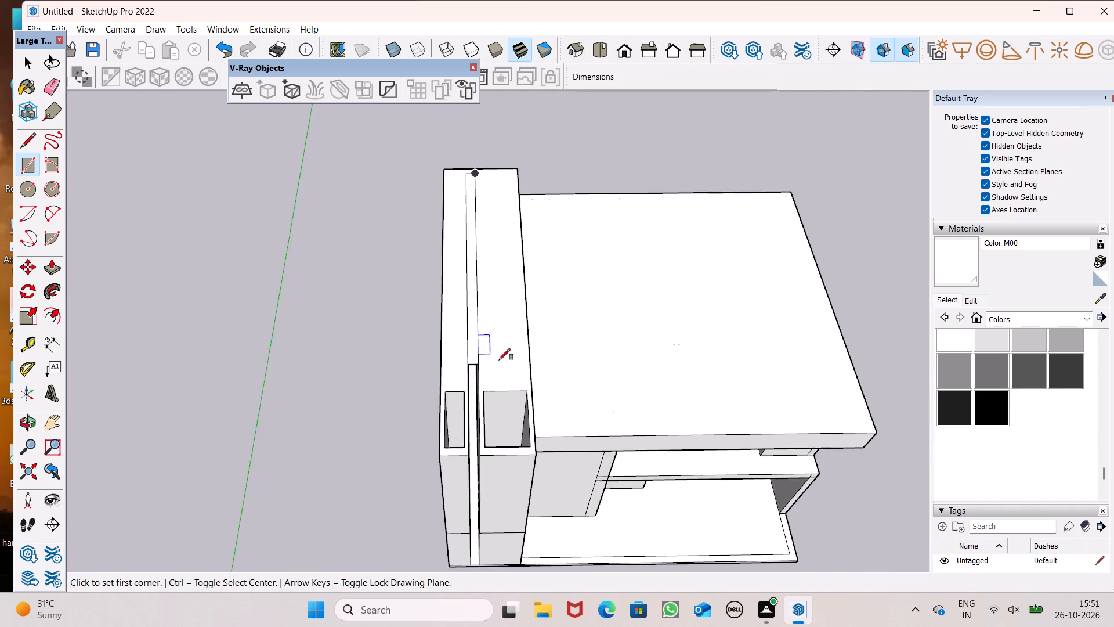
Pull the underside of the narrow slot's new cover face down about 2 13/16" to give it thickness.
middle_drag(545, 383, 560, 269)
scroll(545, 323, up, 1)
scroll(482, 374, up, 5)
middle_drag(502, 361, 510, 258)
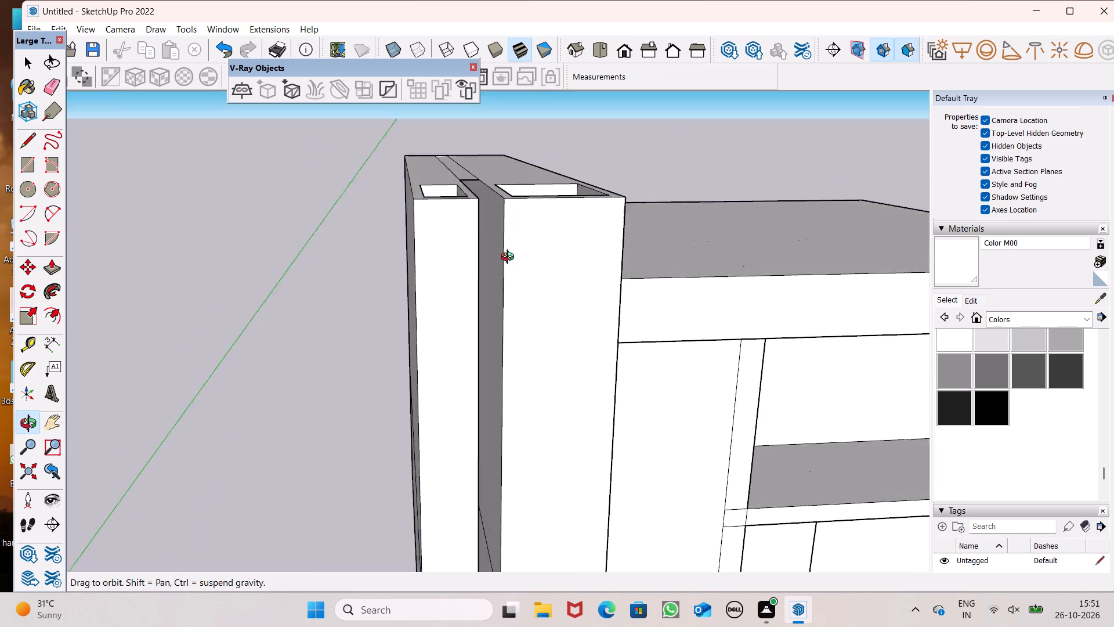
middle_drag(510, 258, 536, 171)
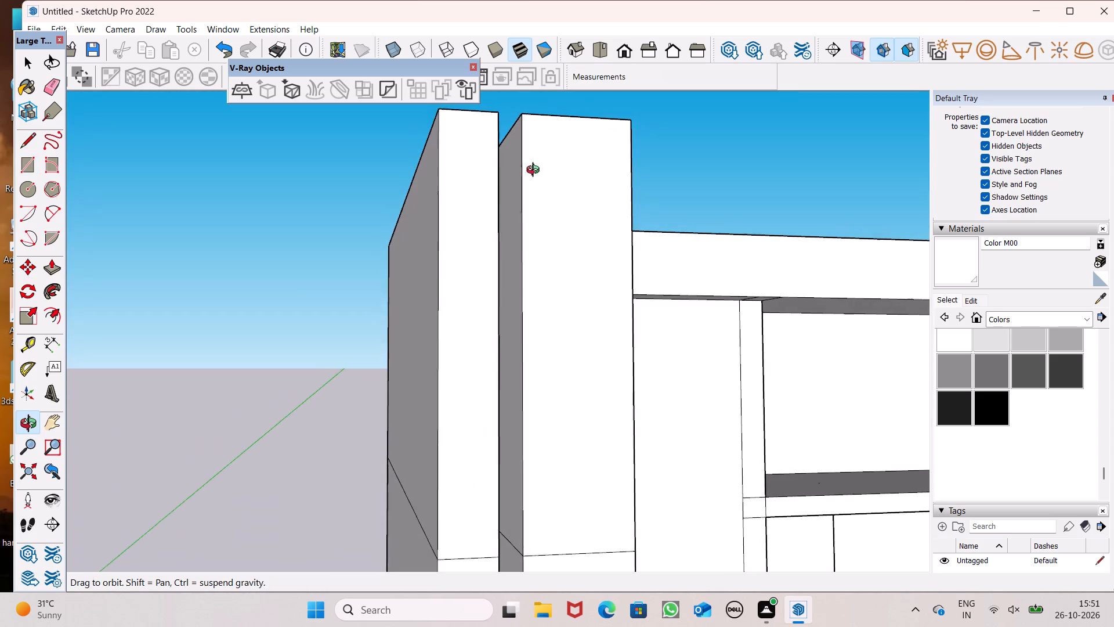
middle_drag(536, 171, 466, 236)
scroll(471, 225, up, 6)
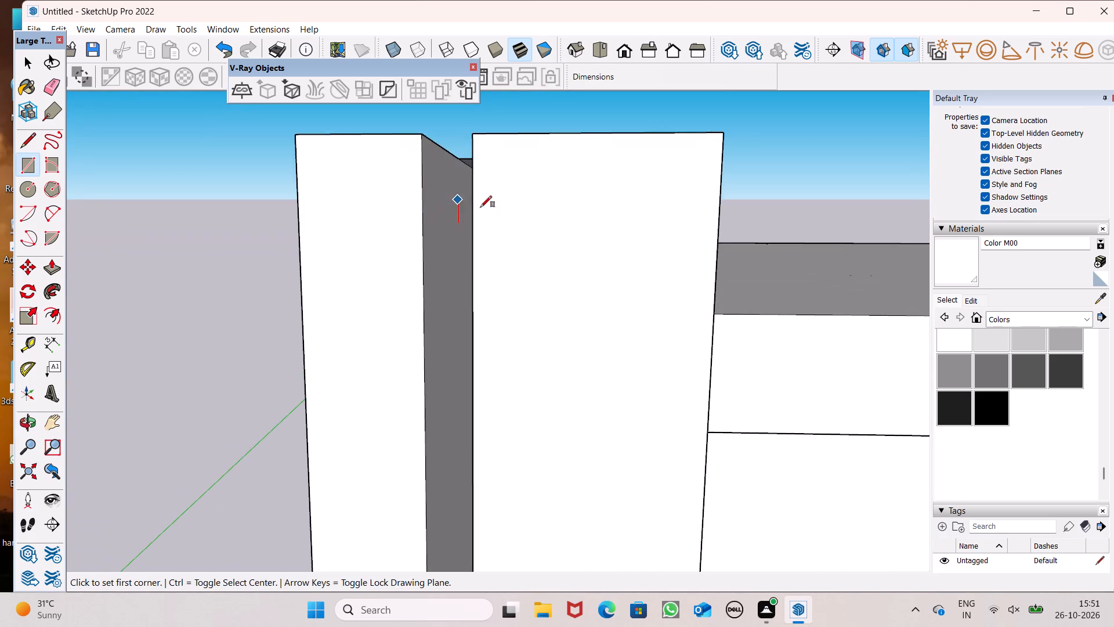
middle_drag(539, 199, 555, 192)
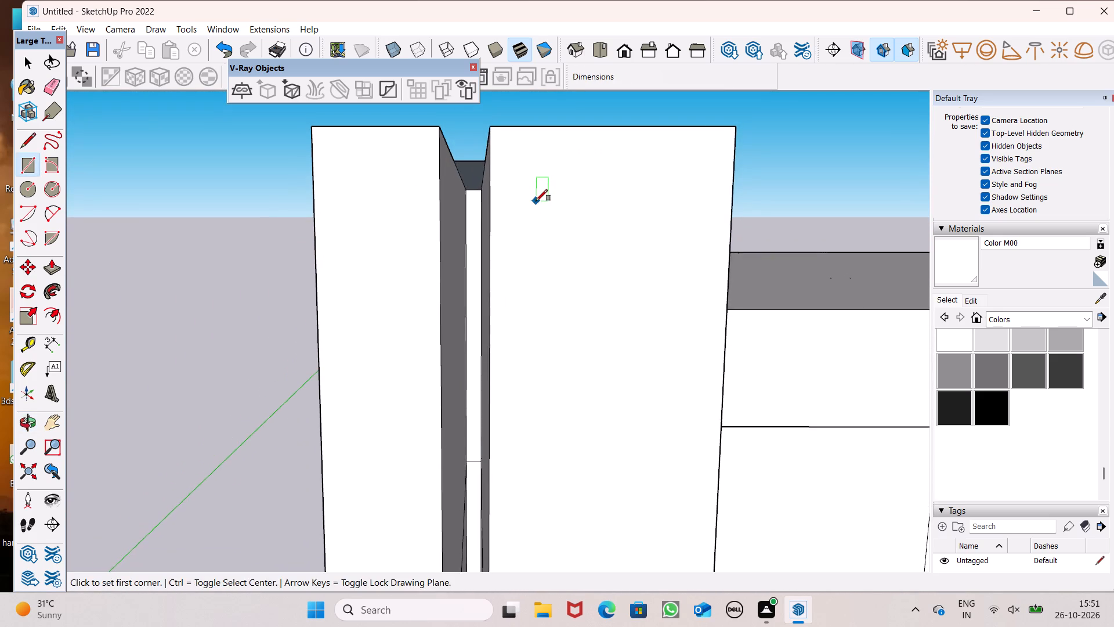
middle_drag(536, 203, 537, 214)
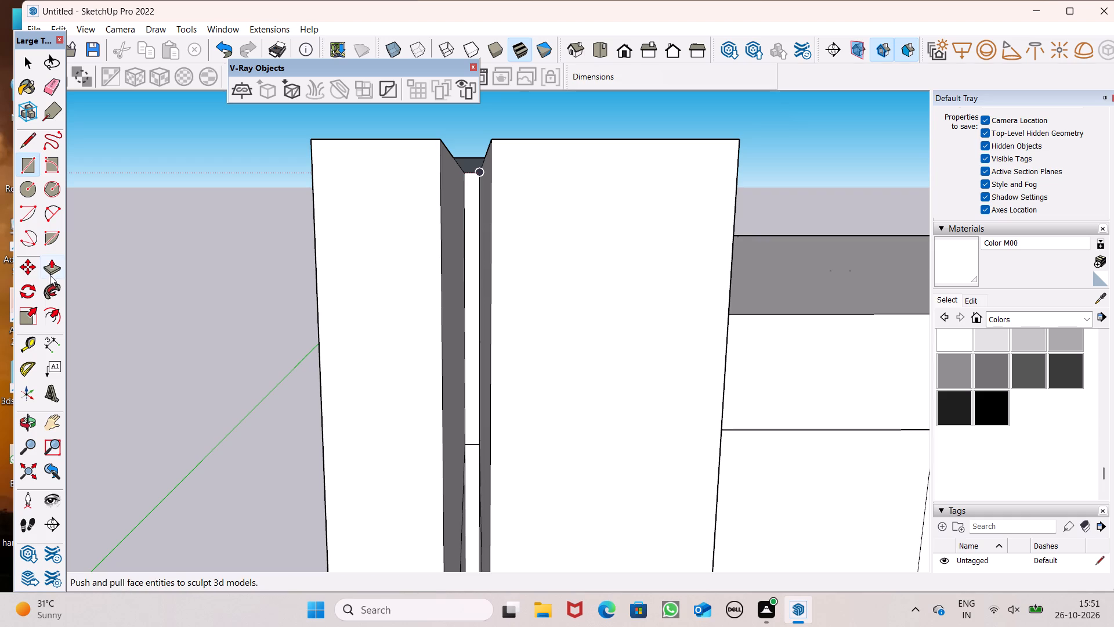
click(50, 273)
scroll(302, 221, up, 1)
scroll(420, 207, down, 1)
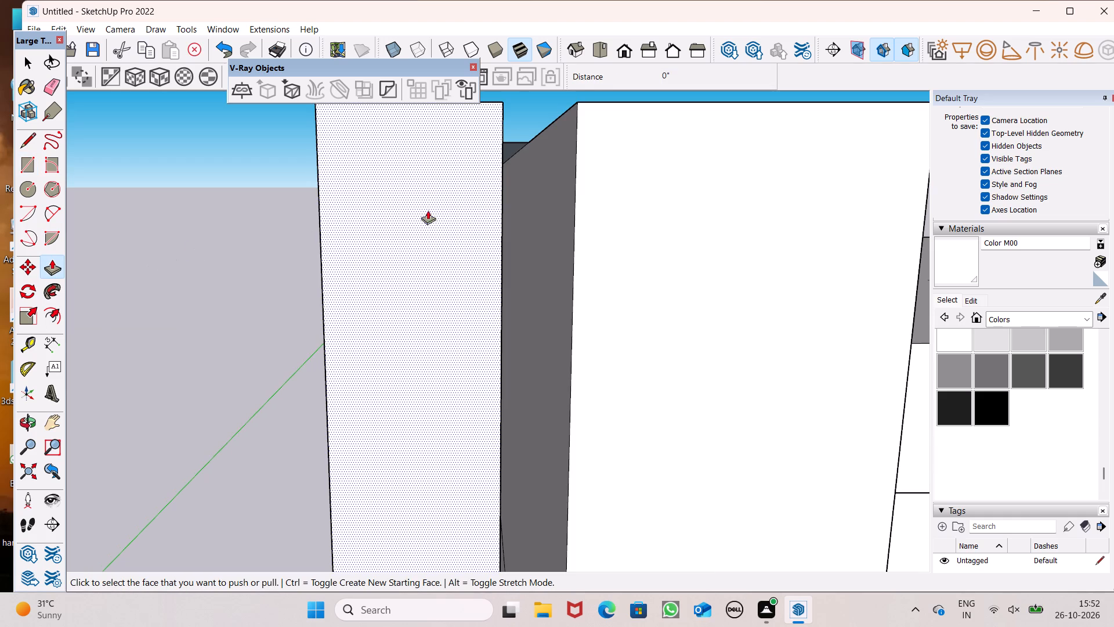
middle_drag(482, 235, 450, 254)
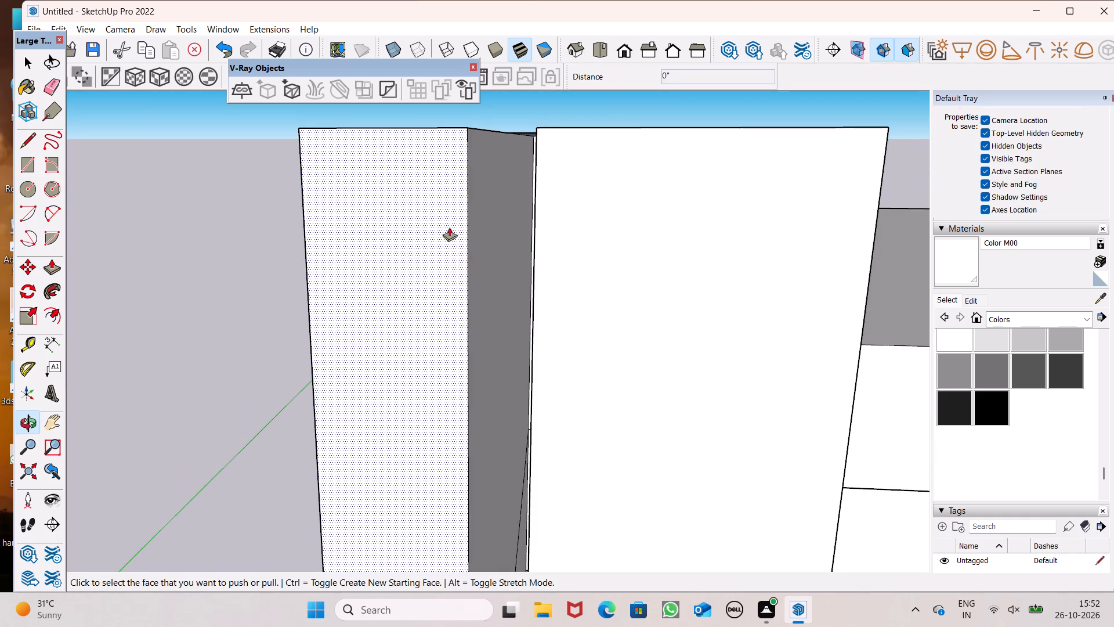
scroll(476, 157, up, 1)
middle_drag(541, 192, 534, 185)
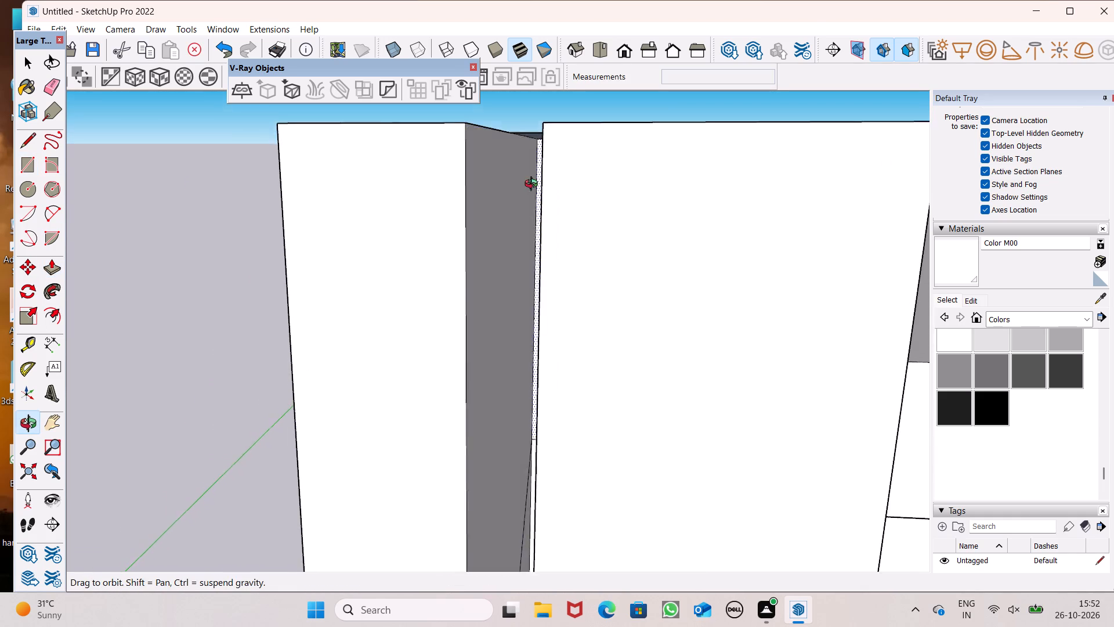
middle_drag(534, 185, 512, 189)
scroll(491, 164, up, 2)
middle_drag(505, 203, 527, 322)
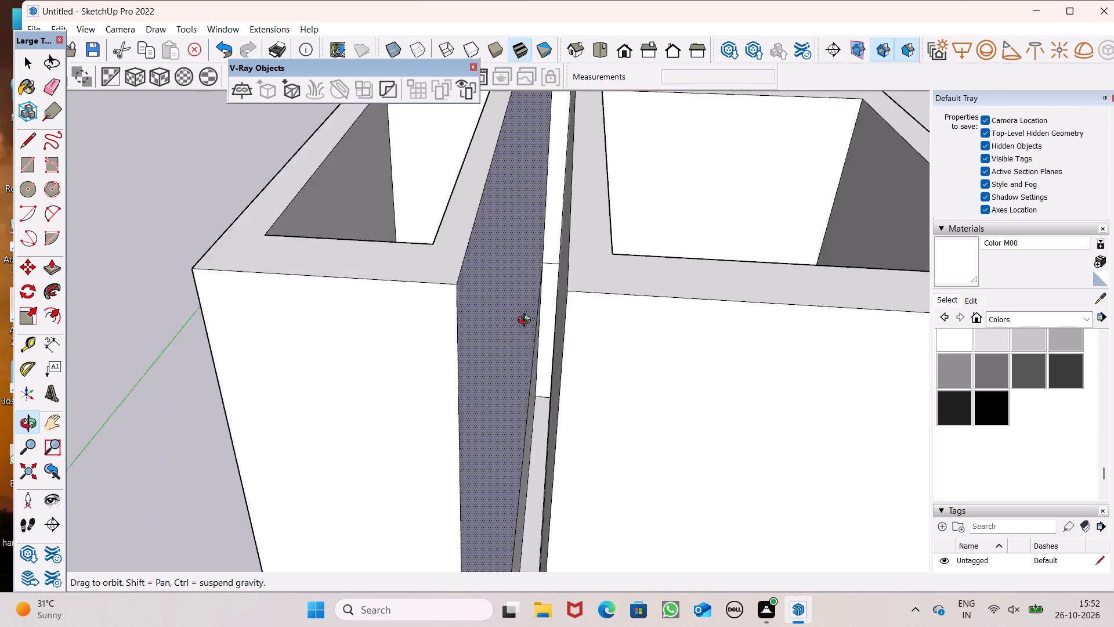
middle_drag(527, 322, 534, 344)
scroll(535, 329, down, 5)
middle_drag(547, 333, 588, 192)
scroll(585, 191, up, 3)
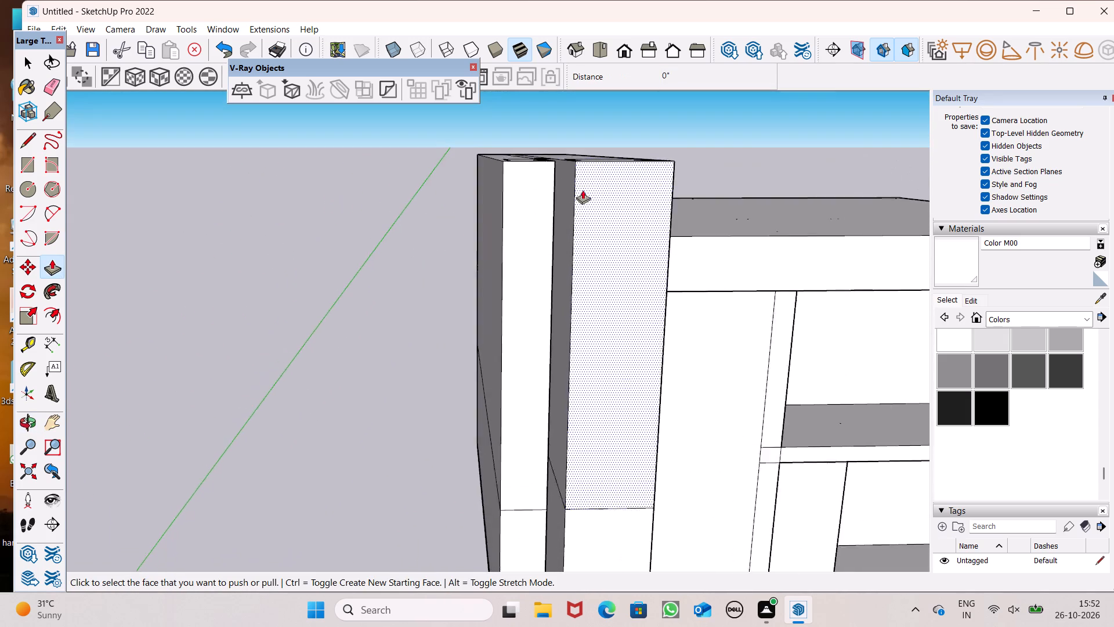
scroll(583, 190, up, 14)
middle_drag(576, 185, 558, 150)
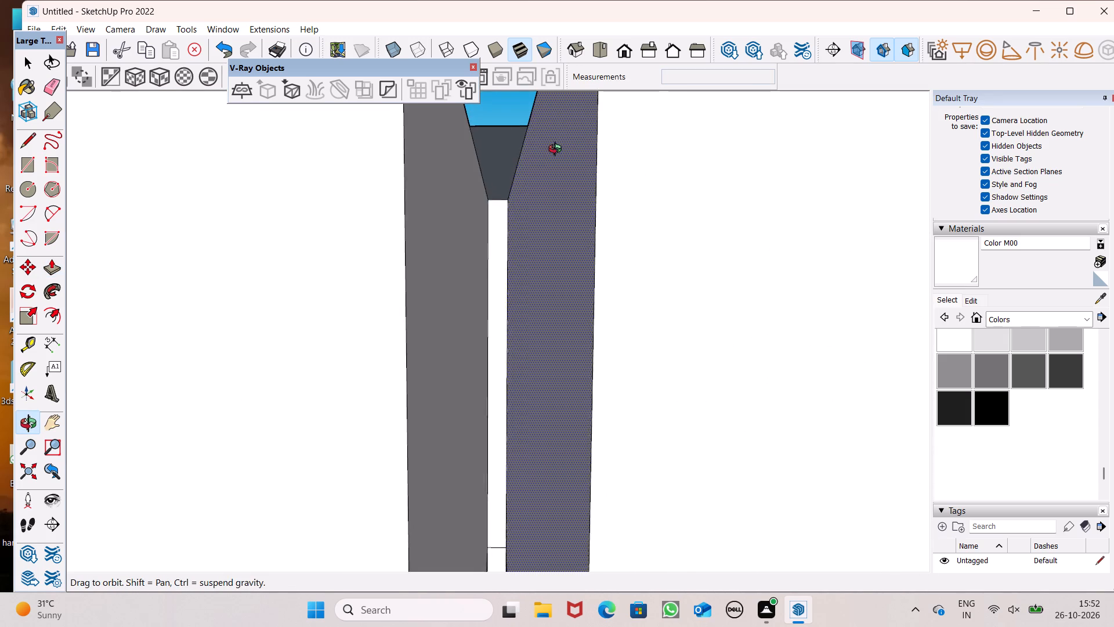
middle_drag(558, 150, 555, 146)
scroll(520, 160, up, 1)
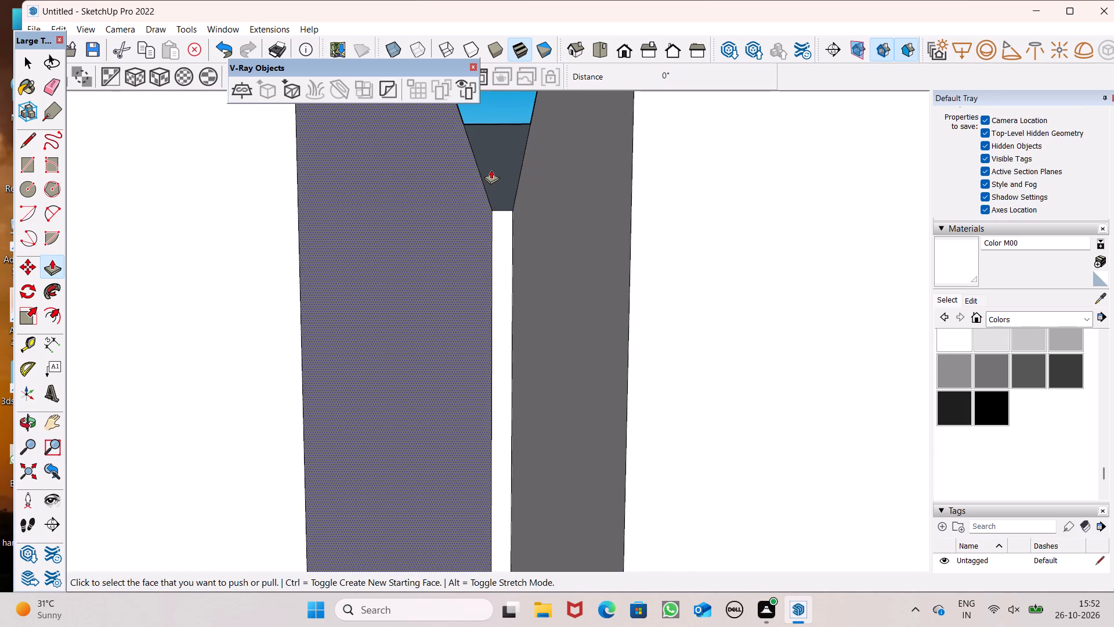
drag(491, 168, 494, 168)
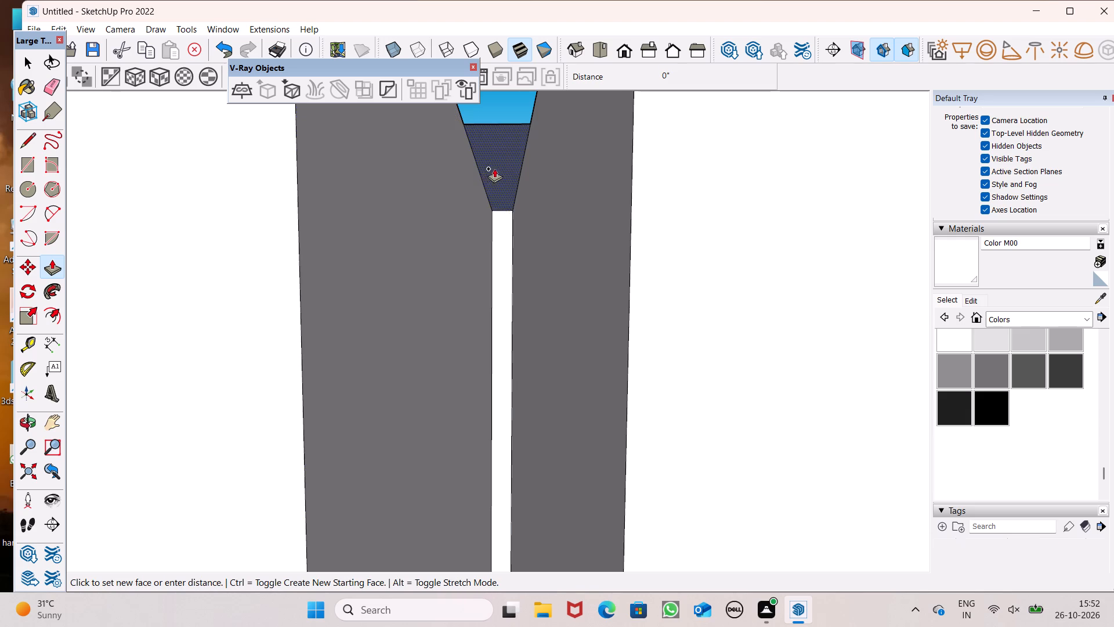
drag(494, 168, 494, 179)
scroll(553, 158, down, 5)
middle_drag(560, 192, 557, 257)
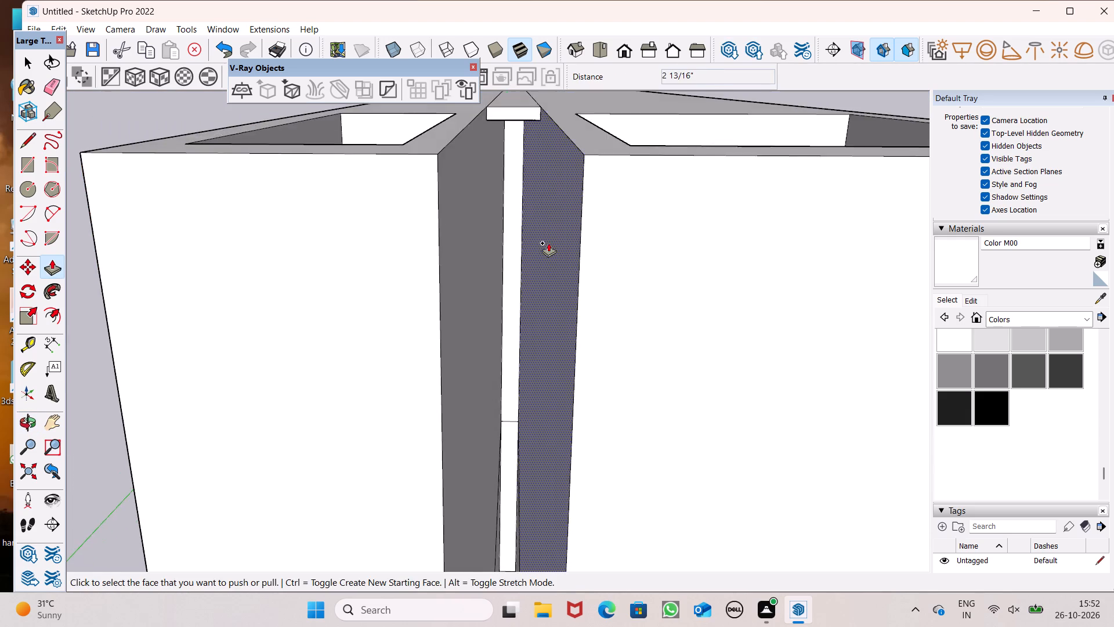
Push/Pull the small face at the top of the tower's groove forward by about 9' 1 3/4" to bridge the gap.
scroll(545, 223, down, 5)
middle_drag(545, 227, 551, 288)
scroll(526, 174, up, 3)
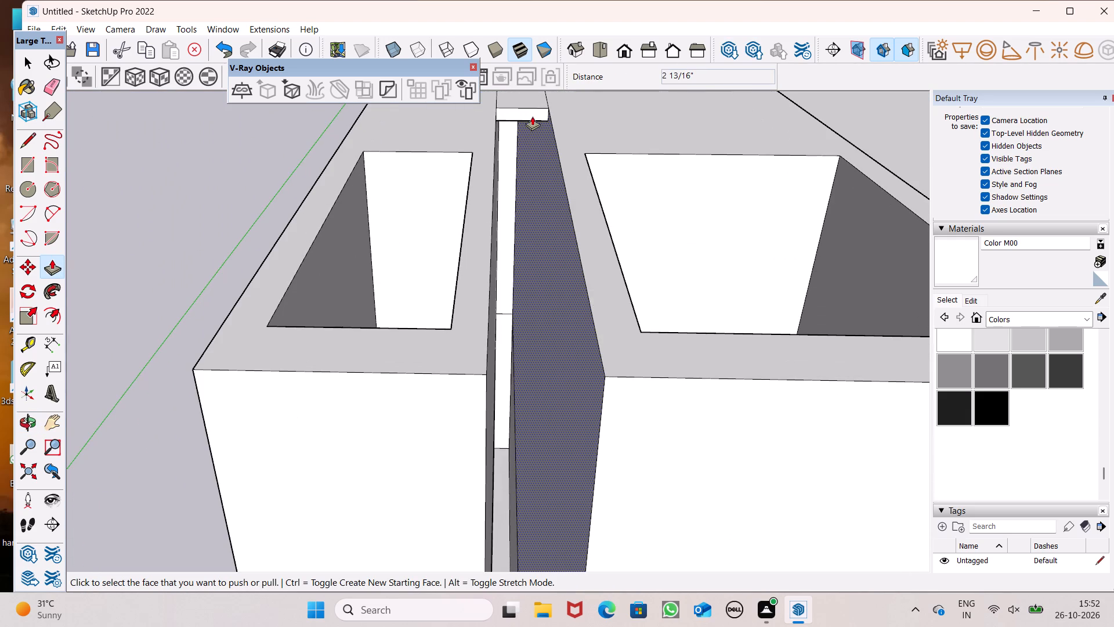
drag(531, 114, 577, 439)
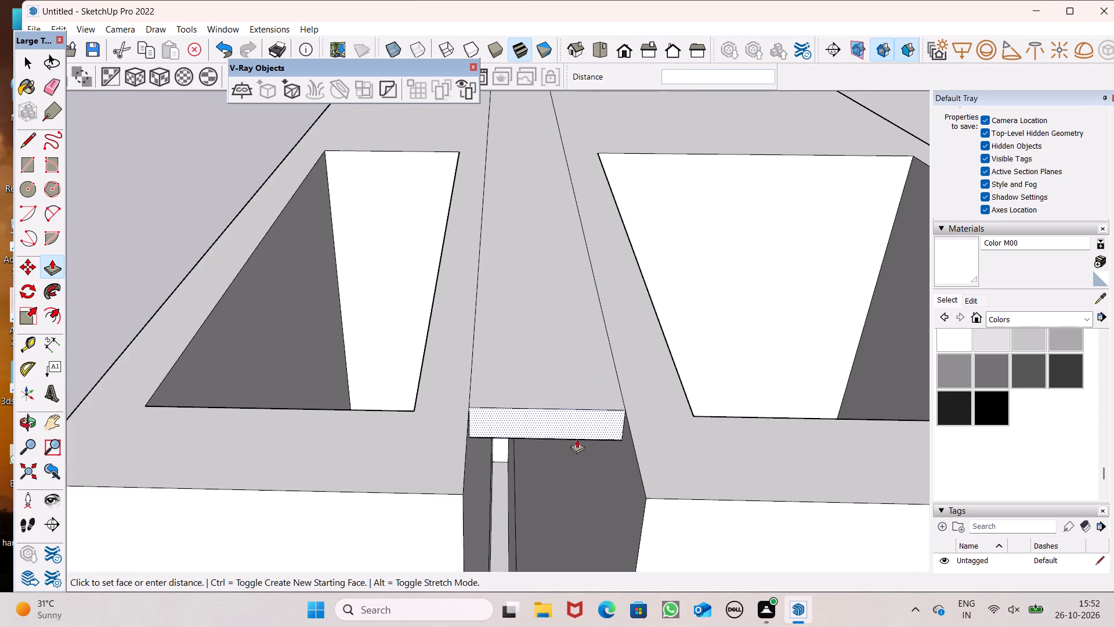
drag(577, 439, 649, 503)
scroll(681, 411, down, 13)
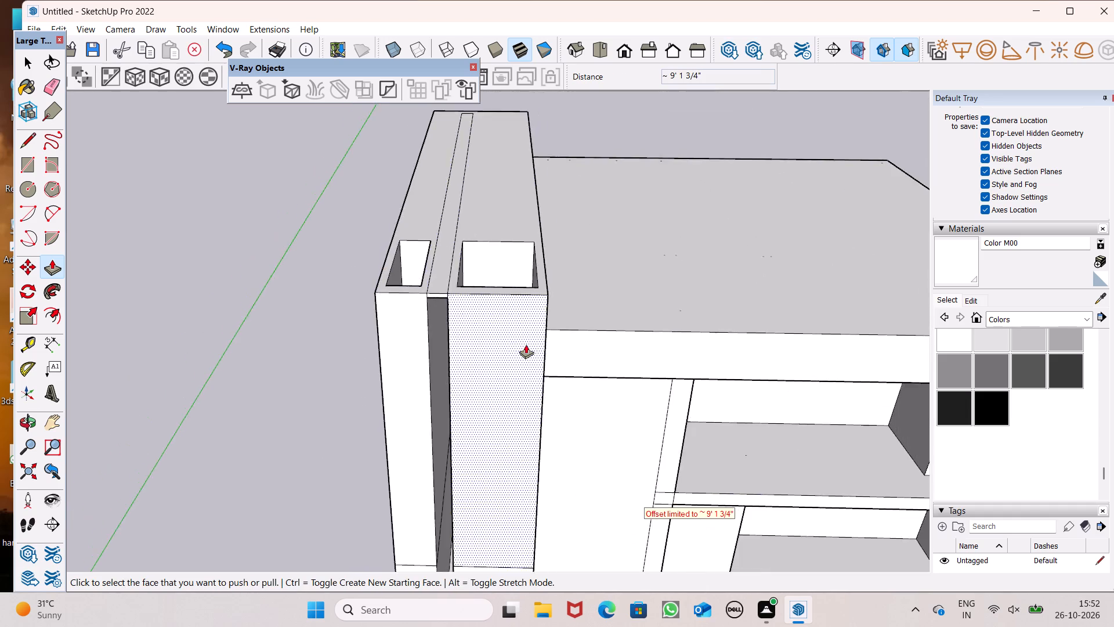
Examine the tower's front groove, top openings and rear side together with the roof slab from several directions.
middle_drag(530, 344, 551, 160)
scroll(484, 292, down, 4)
middle_drag(494, 299, 567, 349)
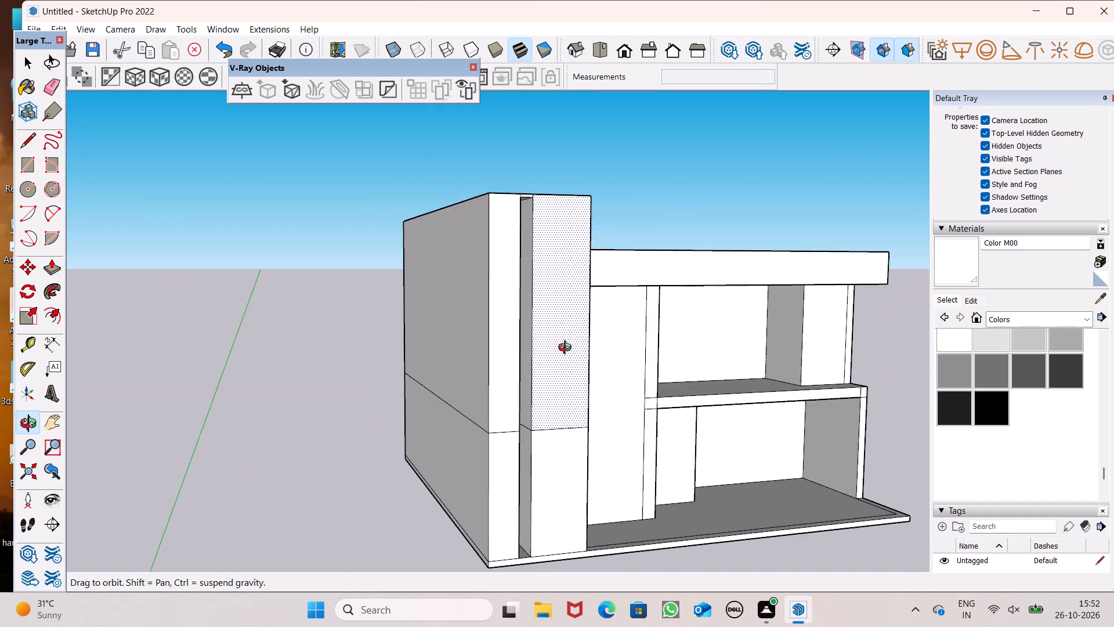
middle_drag(567, 349, 490, 357)
scroll(478, 326, down, 1)
middle_drag(482, 317, 475, 337)
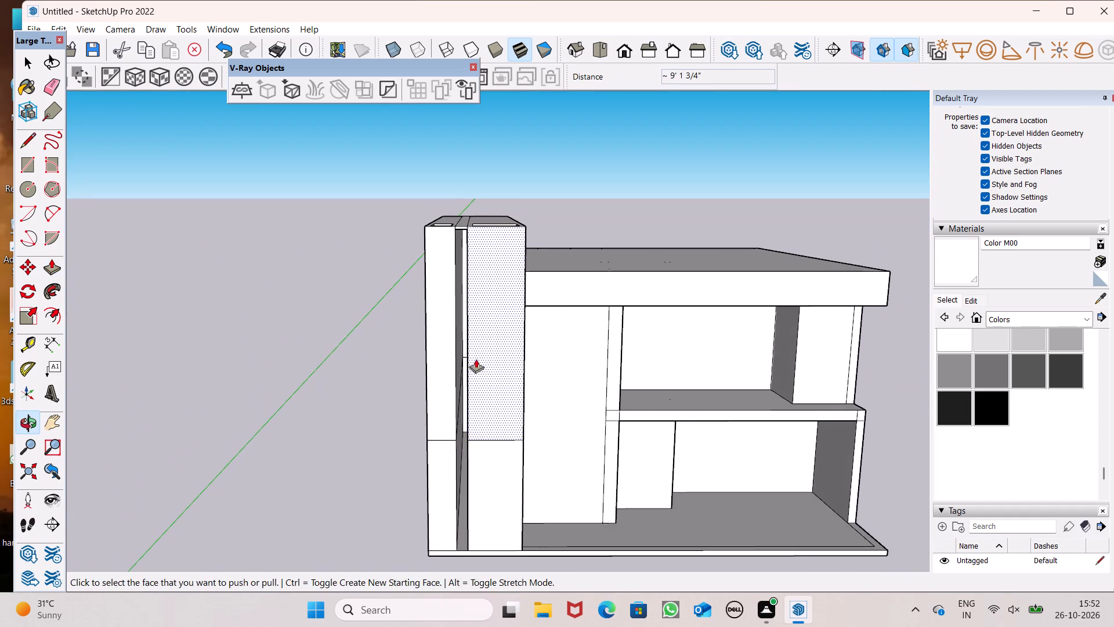
key(space)
scroll(455, 335, down, 3)
middle_drag(455, 336, 433, 490)
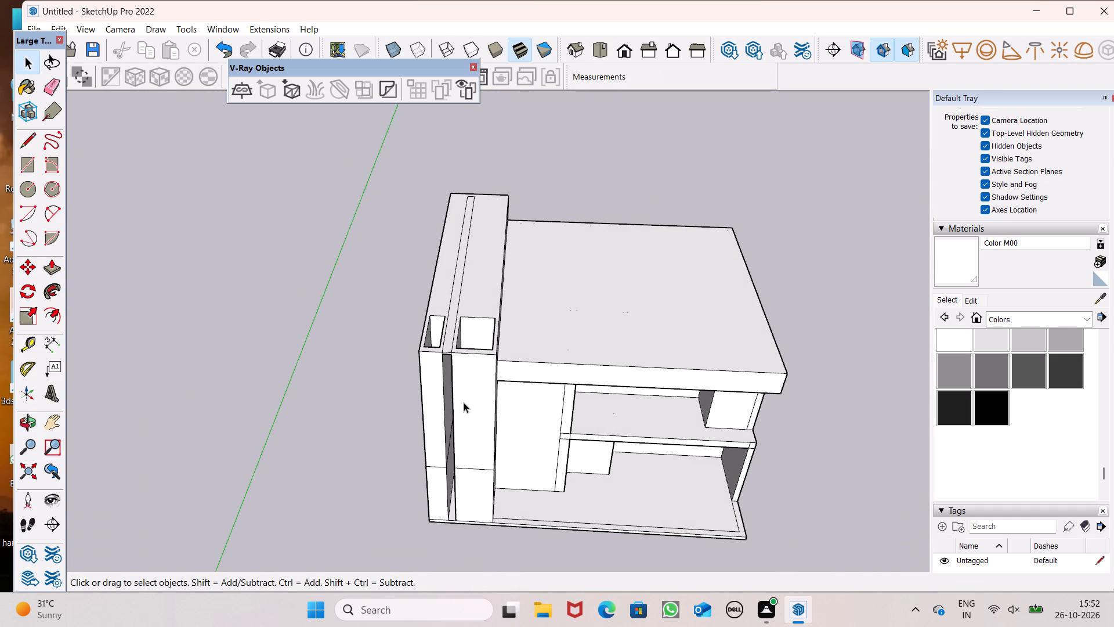
scroll(440, 363, up, 1)
middle_drag(440, 363, 444, 388)
scroll(482, 347, up, 3)
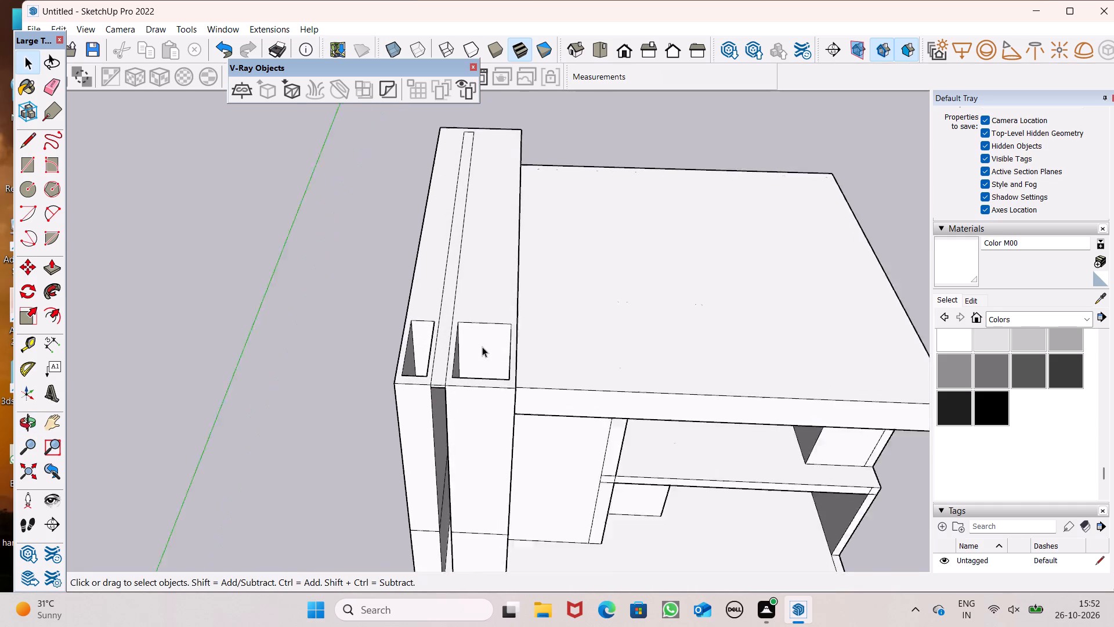
scroll(482, 347, up, 3)
scroll(540, 322, down, 2)
middle_drag(540, 365, 540, 376)
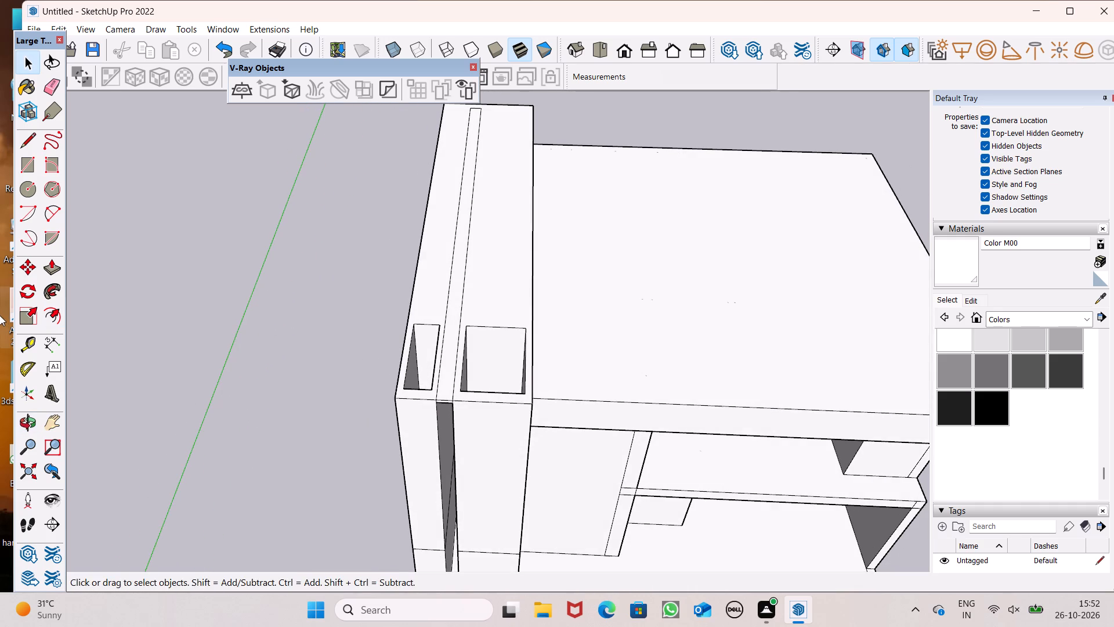
middle_drag(230, 313, 140, 218)
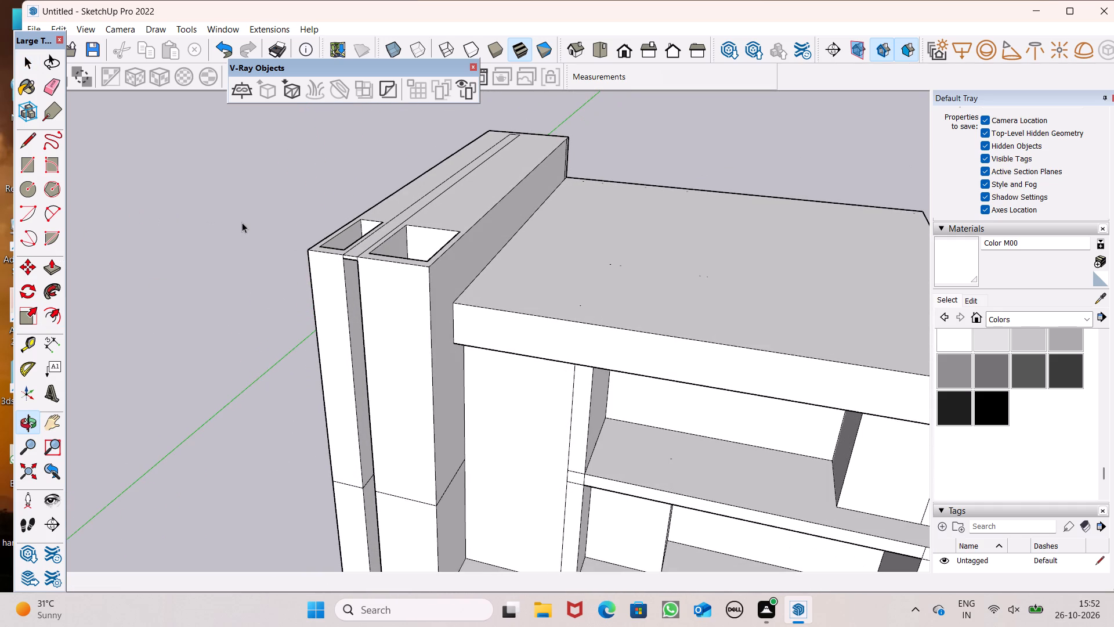
scroll(685, 281, up, 1)
middle_drag(685, 282, 0, 334)
scroll(657, 264, up, 1)
middle_drag(657, 264, 636, 274)
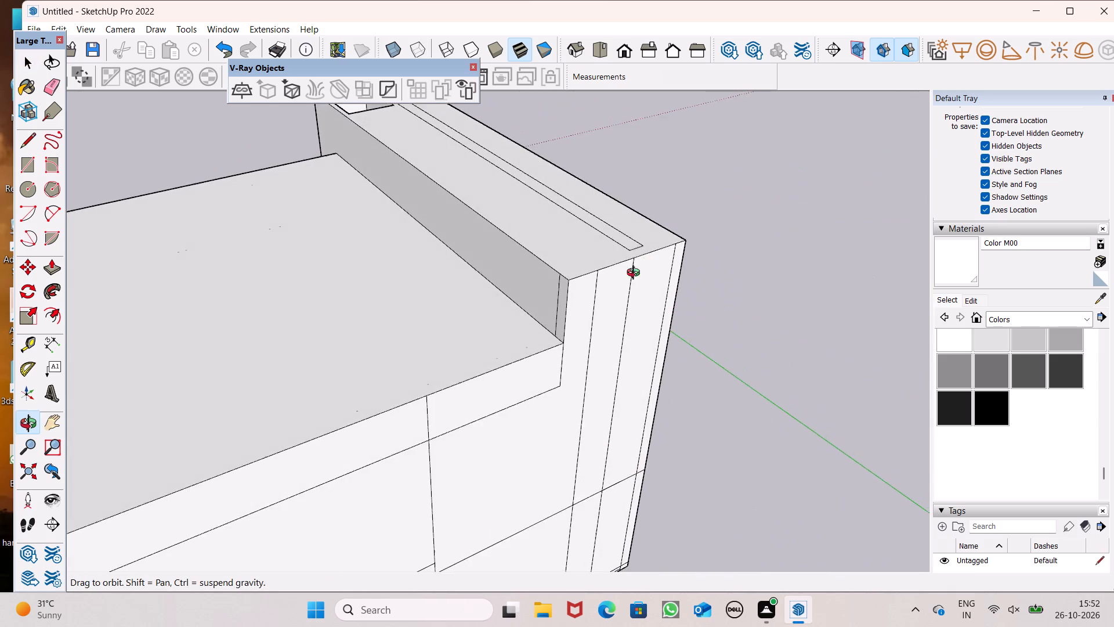
middle_drag(636, 274, 549, 333)
scroll(554, 292, down, 4)
middle_drag(568, 311, 623, 273)
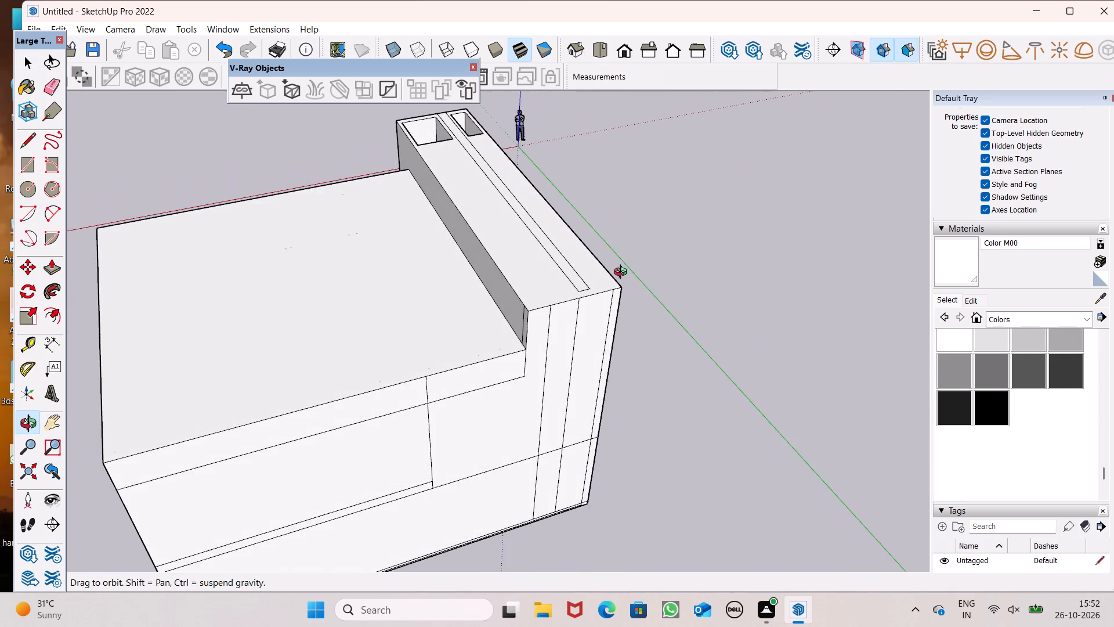
middle_drag(623, 273, 699, 269)
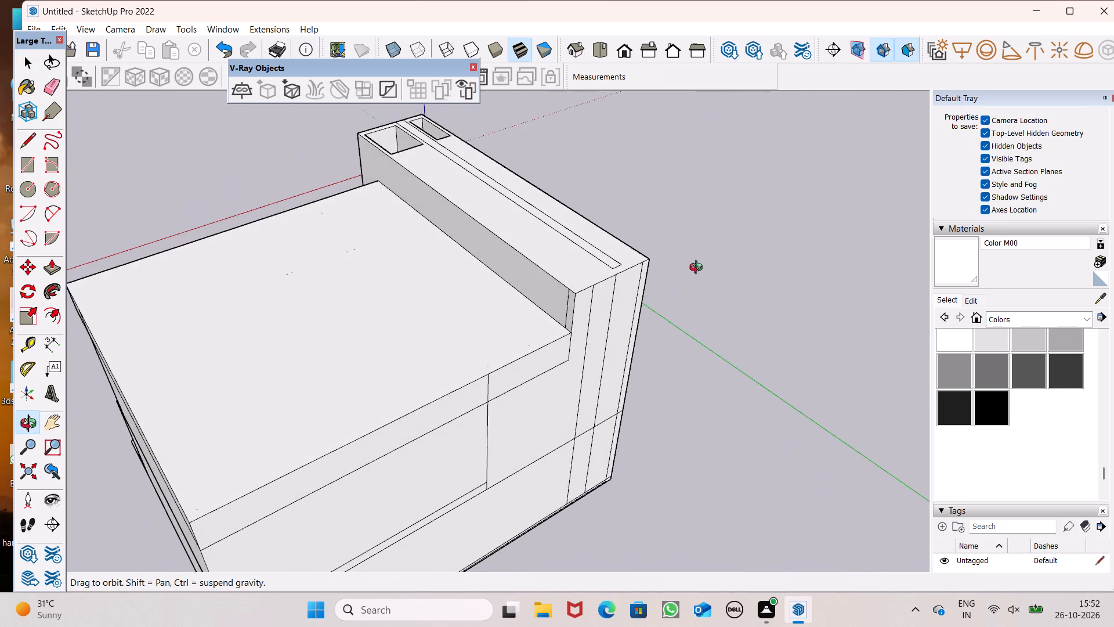
middle_drag(699, 269, 1001, 250)
middle_drag(319, 290, 855, 337)
scroll(321, 293, up, 1)
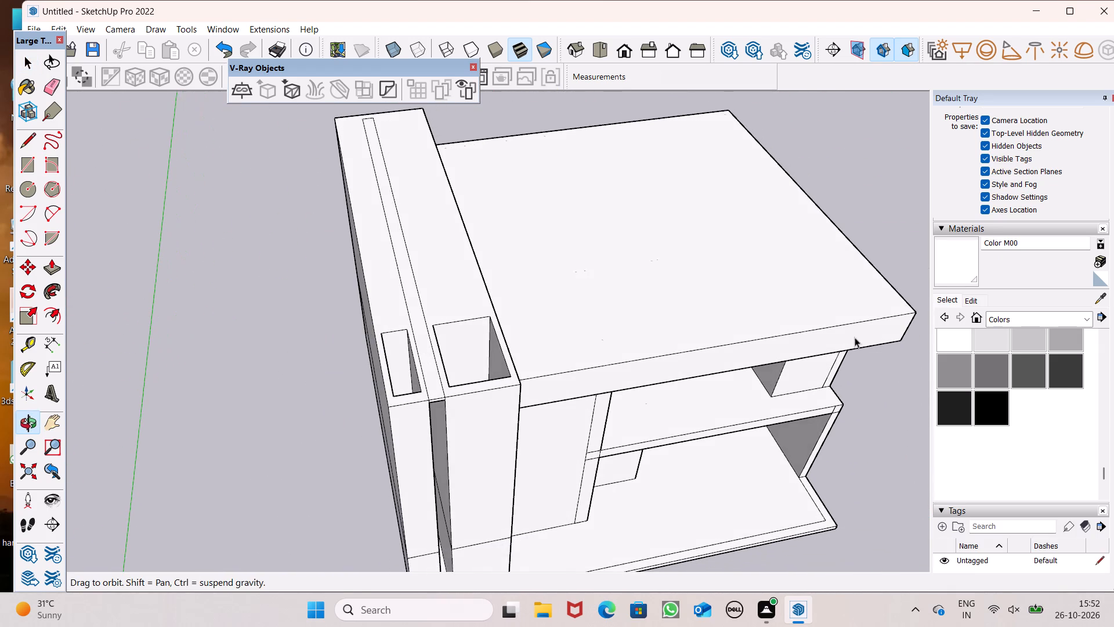
middle_drag(855, 337, 854, 338)
Close both rectangular openings in the tower top with Push/Pull on their inner faces, about 5' 6 1/2" for the narrow one.
click(24, 142)
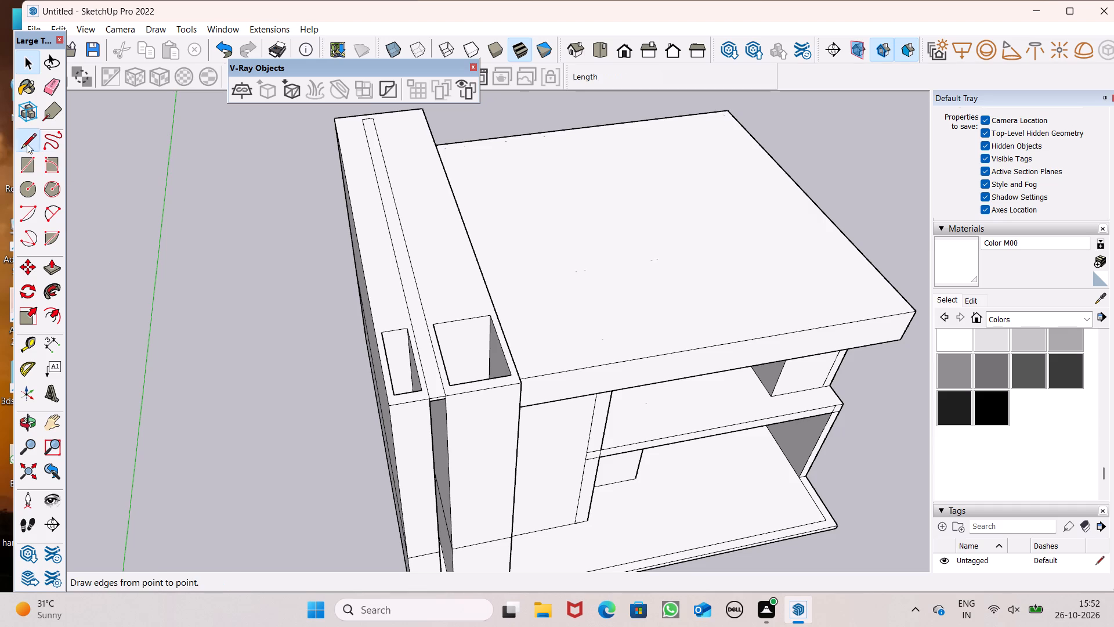
click(55, 272)
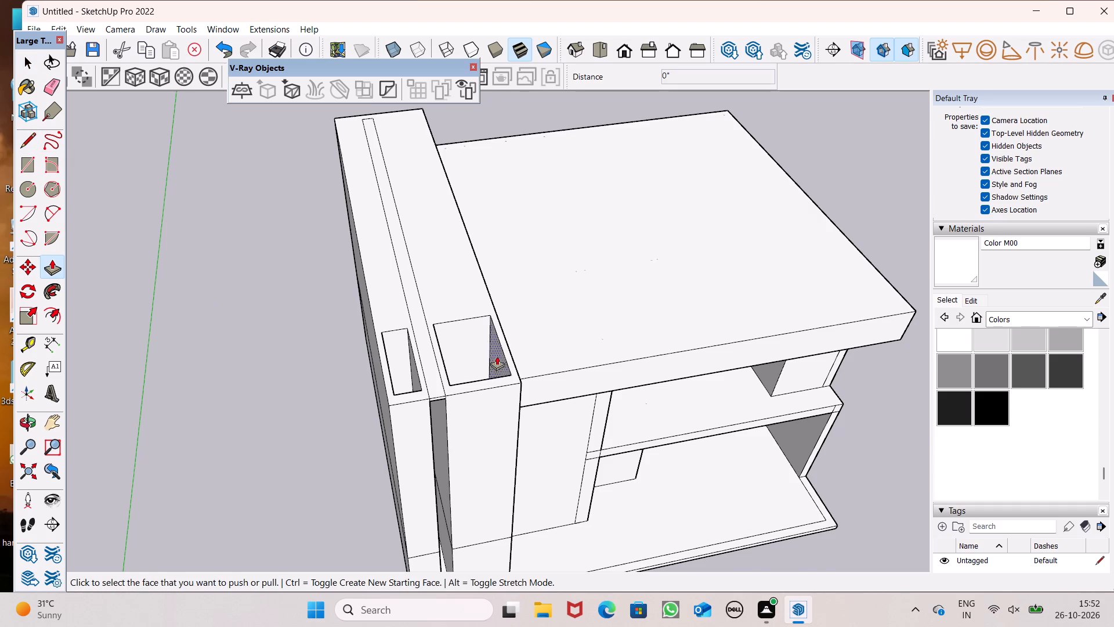
scroll(475, 344, up, 4)
drag(447, 345, 490, 409)
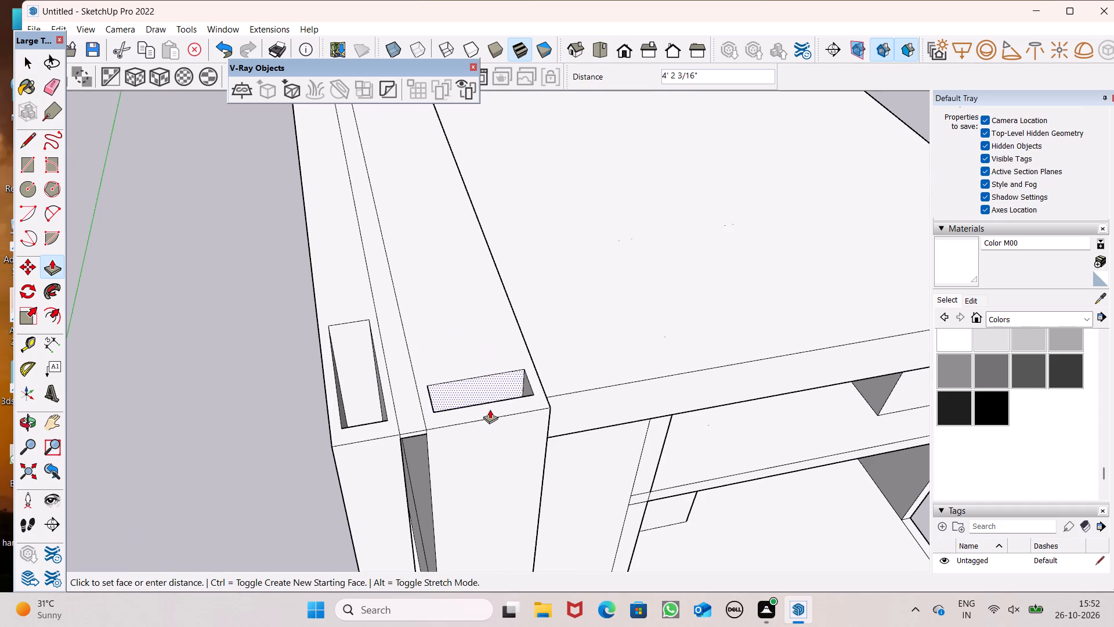
drag(490, 409, 489, 409)
drag(482, 386, 498, 405)
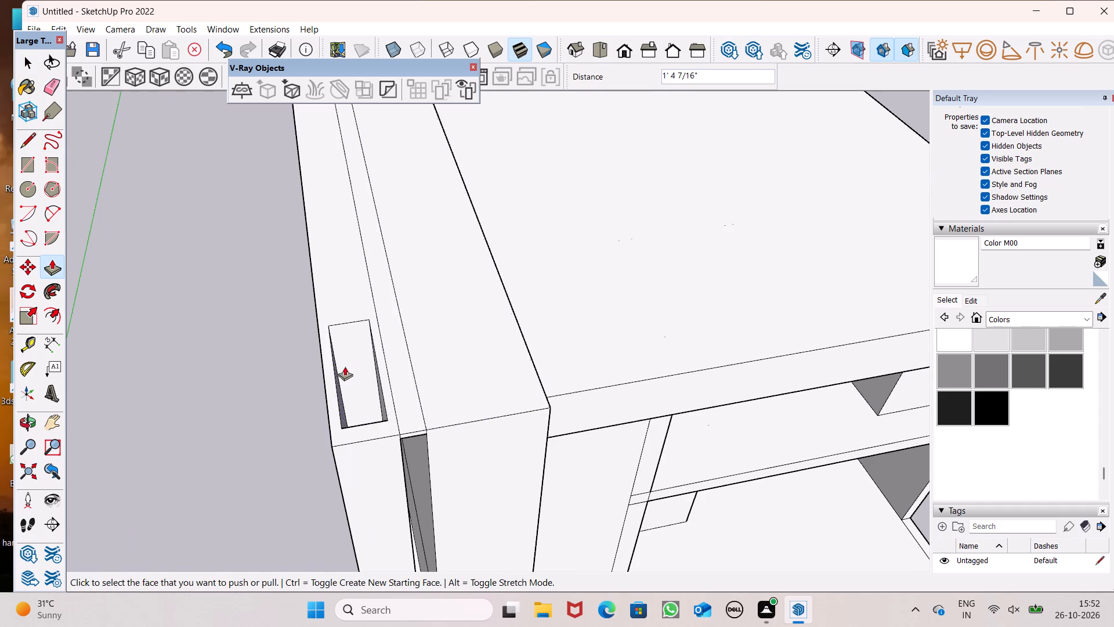
drag(356, 359, 387, 423)
scroll(395, 343, down, 11)
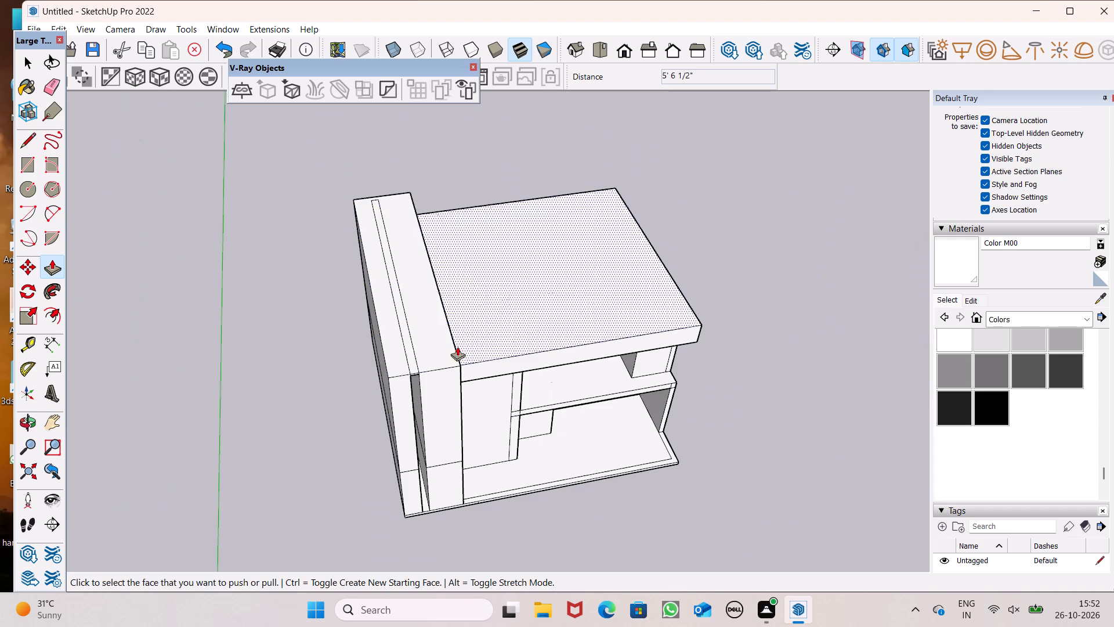
Draw a straight line across the full width of the tower top near its front end.
middle_drag(474, 349, 587, 370)
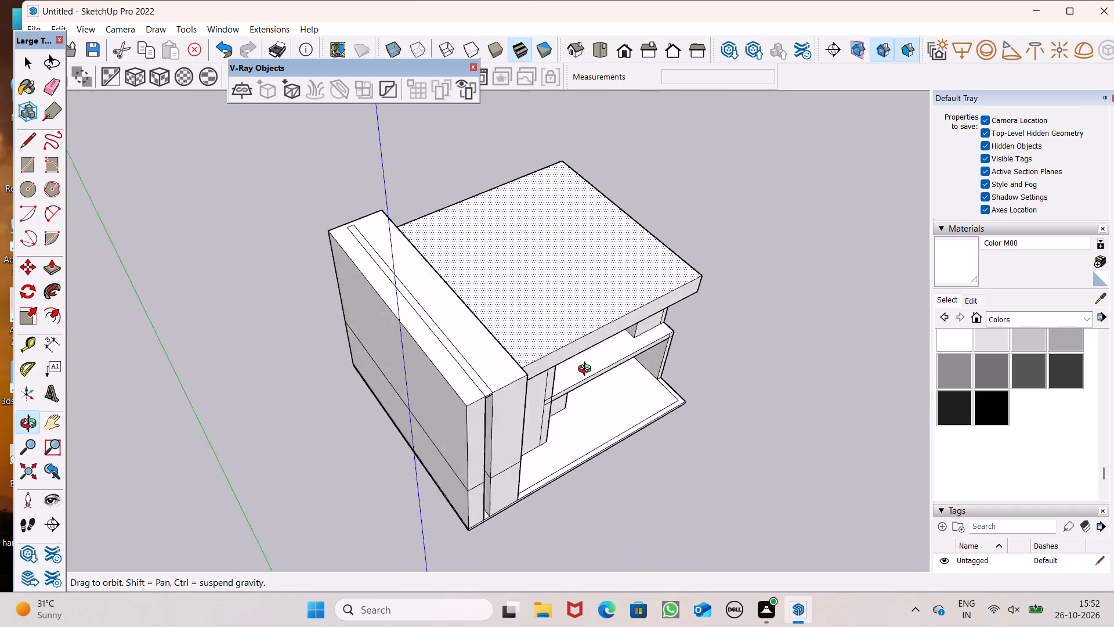
middle_drag(587, 370, 595, 382)
drag(23, 145, 29, 146)
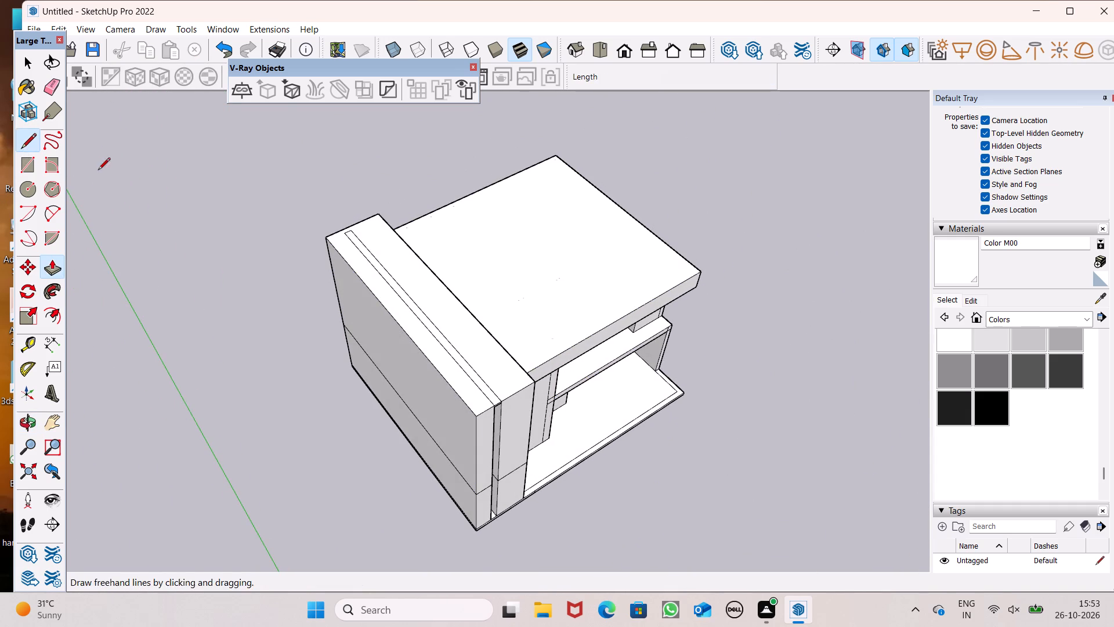
scroll(399, 261, up, 7)
scroll(411, 287, down, 5)
middle_drag(437, 331, 420, 282)
scroll(486, 325, down, 1)
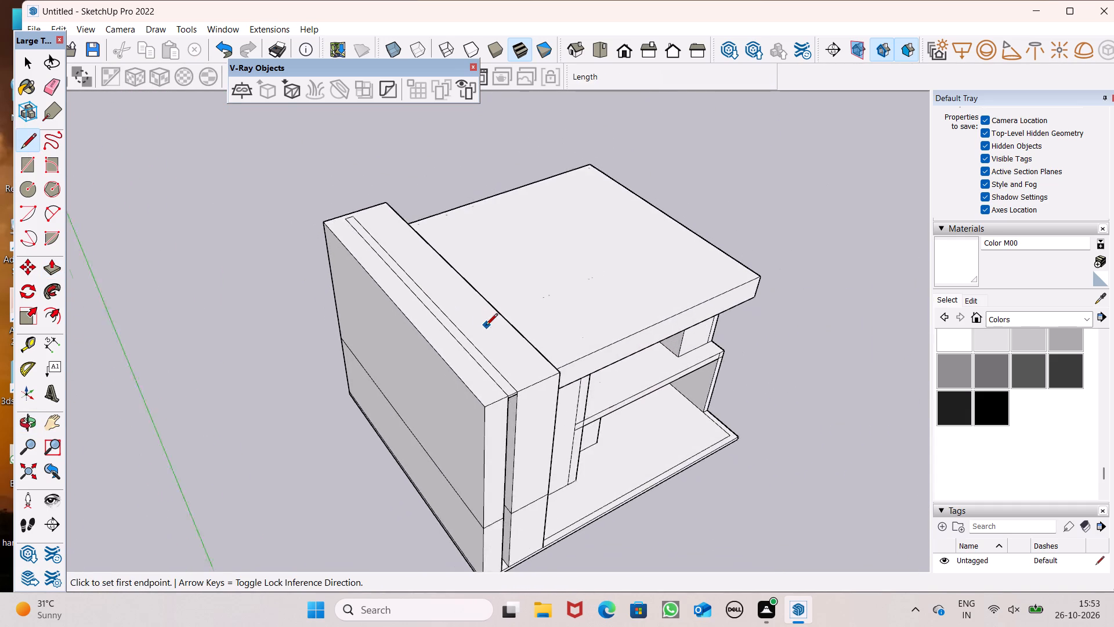
scroll(486, 326, down, 1)
scroll(484, 354, up, 8)
drag(418, 387, 439, 377)
click(569, 322)
Push the rear part of the tower top, on both sides of the narrow middle strip, down 4' to roof level.
scroll(589, 288, down, 5)
middle_drag(633, 320, 545, 348)
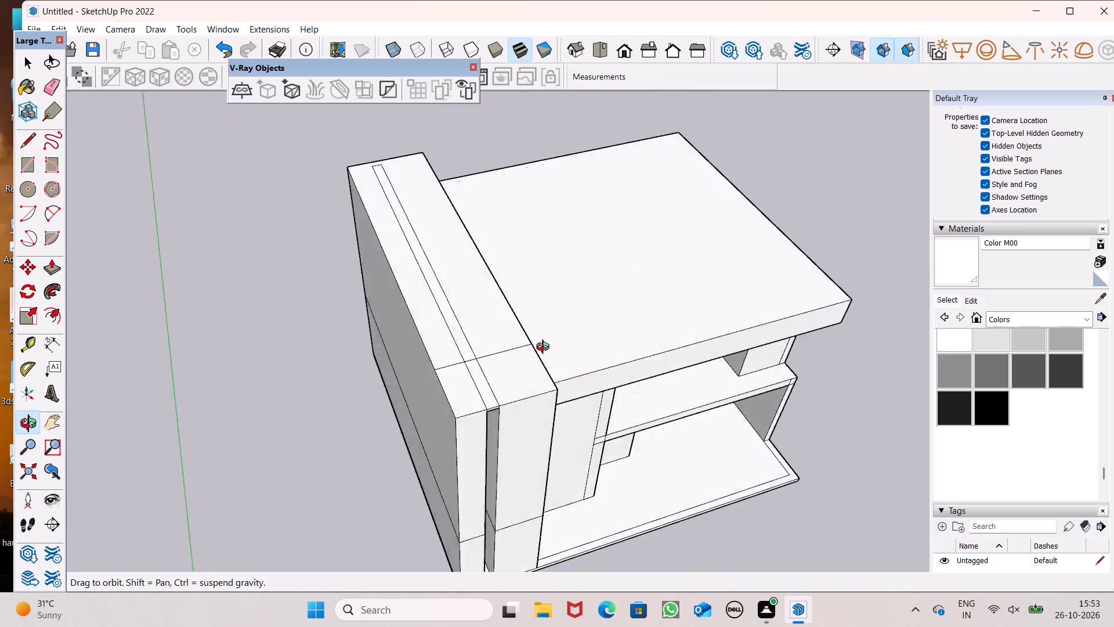
middle_drag(545, 348, 38, 410)
click(48, 268)
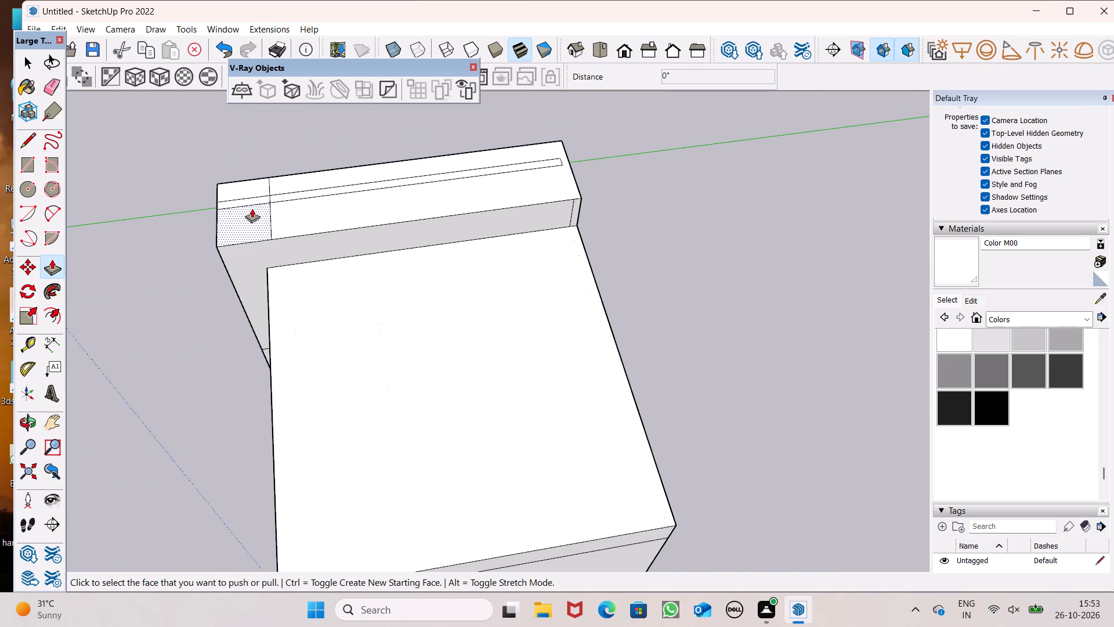
scroll(309, 191, up, 5)
drag(273, 242, 279, 257)
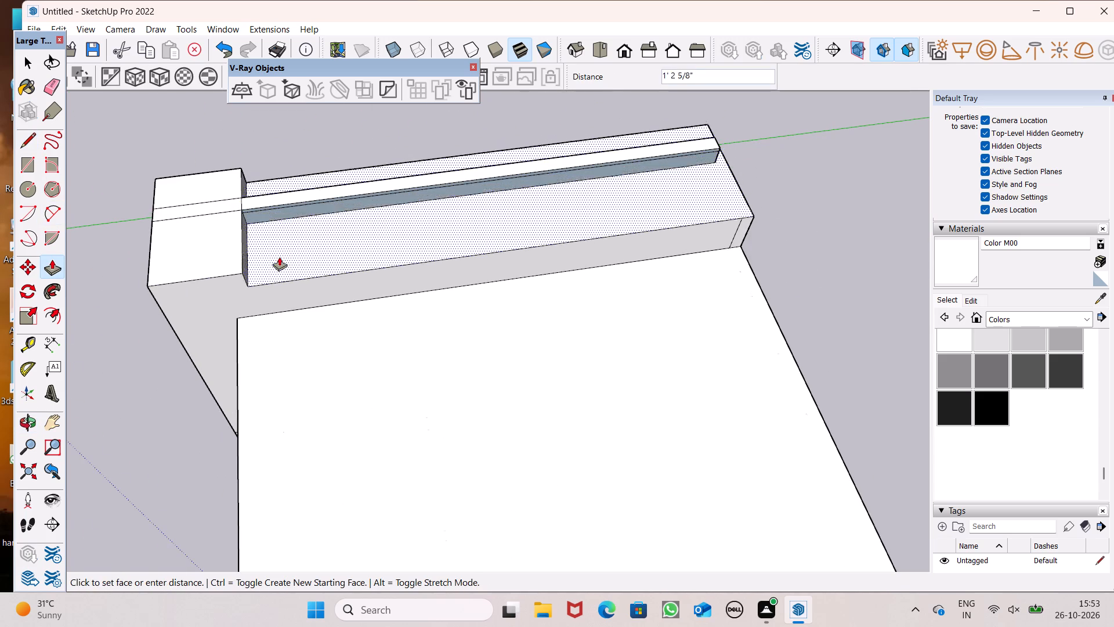
drag(279, 257, 295, 303)
Erase the long horizontal edge just below the top of the raised middle strip on its roof-facing side.
middle_drag(384, 196, 336, 106)
scroll(346, 119, up, 1)
click(46, 85)
scroll(359, 170, up, 2)
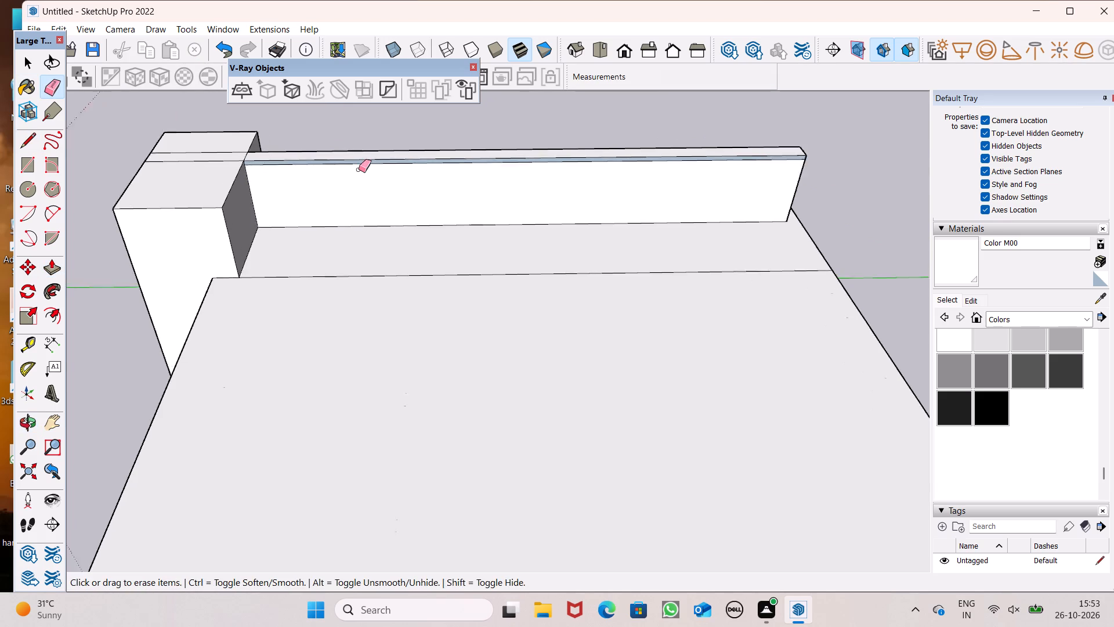
scroll(359, 170, up, 7)
drag(389, 157, 392, 164)
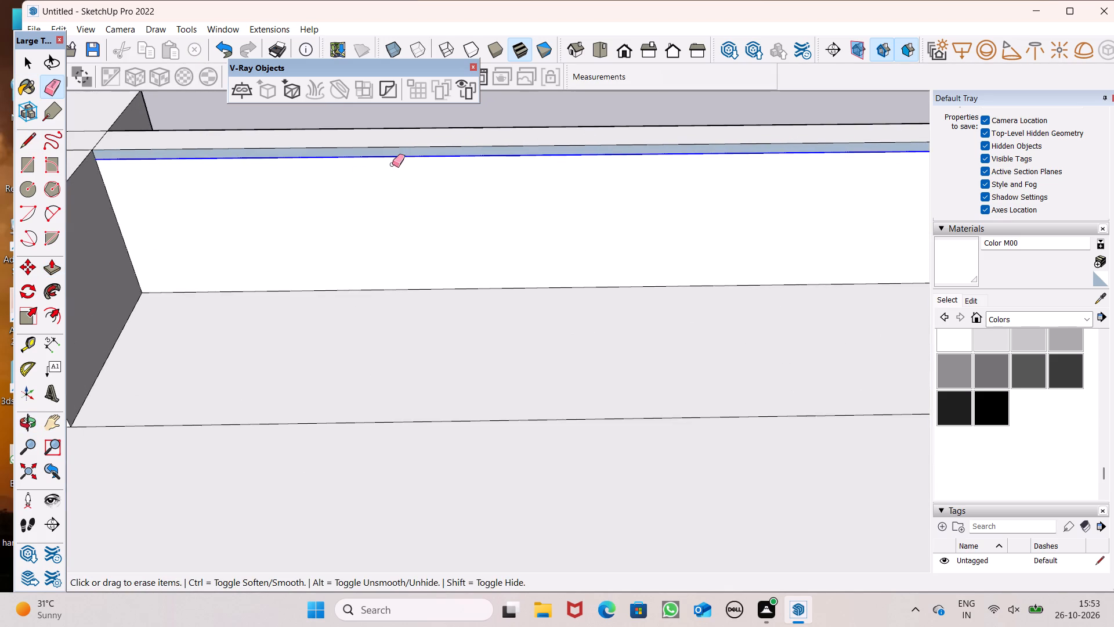
drag(392, 164, 392, 165)
Erase the horizontal edges just below the top on the rear end and outer side of the raised strip.
scroll(332, 208, down, 5)
middle_drag(408, 222, 0, 221)
middle_drag(779, 208, 552, 184)
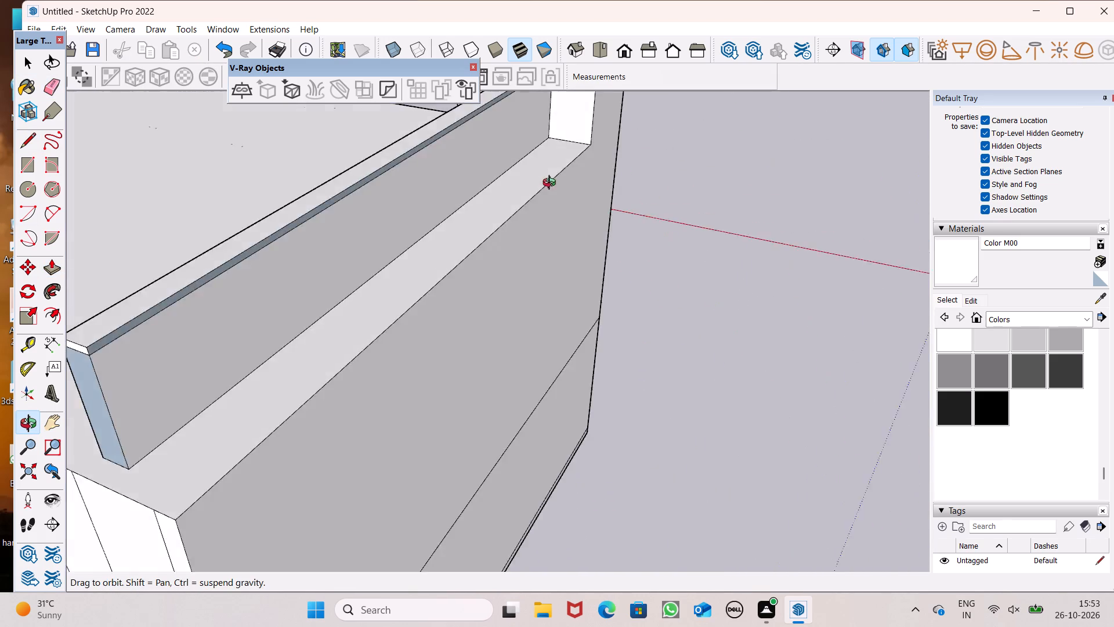
middle_drag(552, 184, 701, 120)
scroll(705, 118, up, 1)
scroll(350, 272, up, 5)
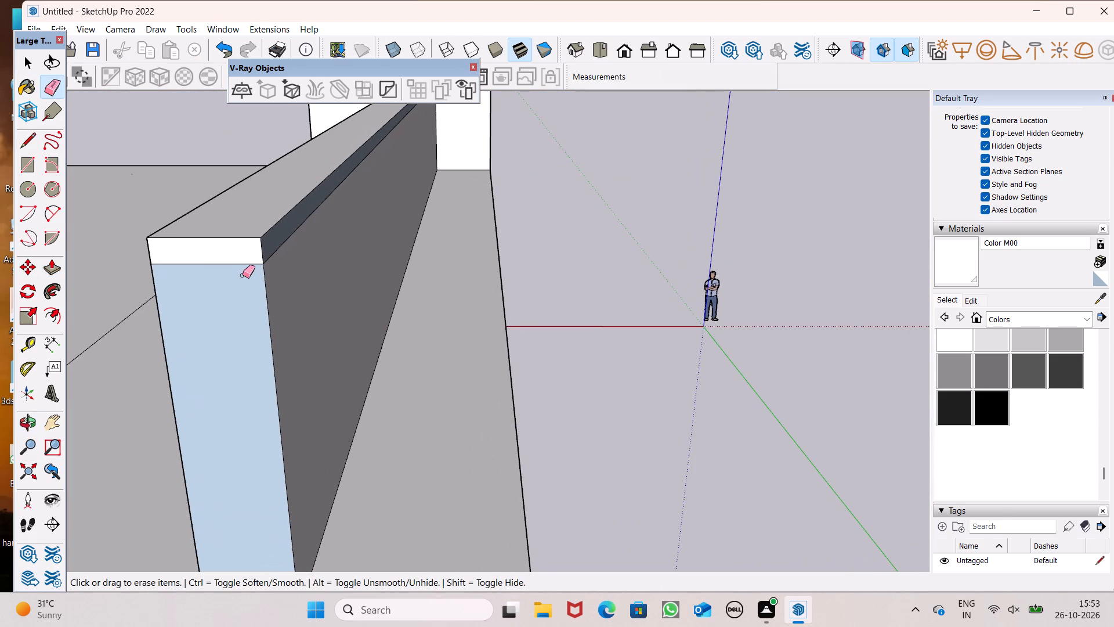
click(234, 264)
click(283, 243)
scroll(380, 255, down, 4)
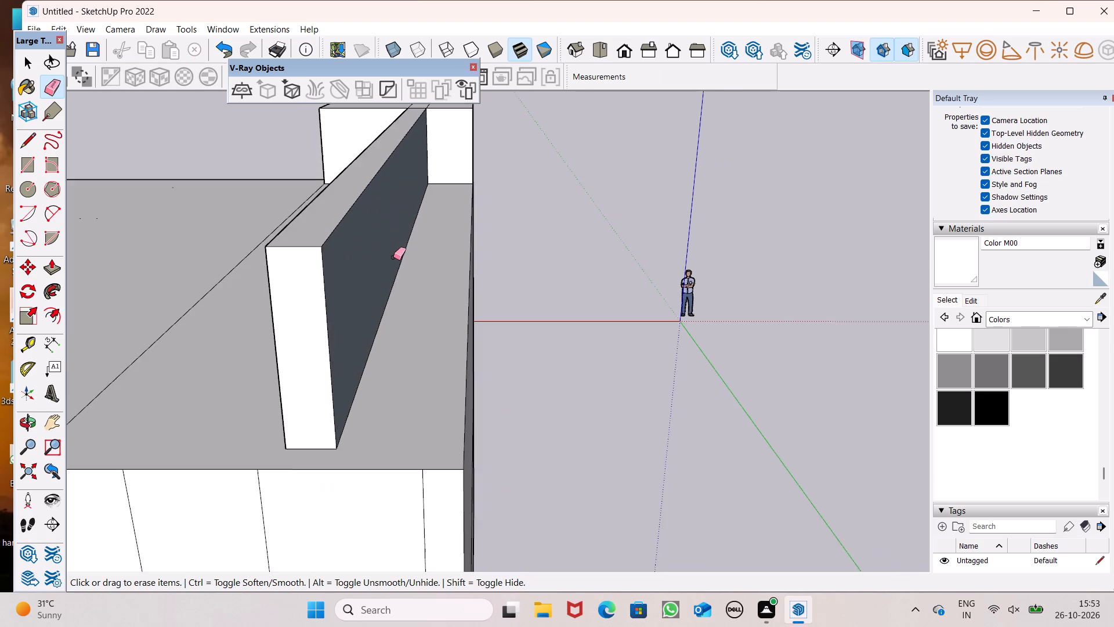
Push the top of the raised middle strip down 4', flush with the lowered surface around it.
middle_drag(370, 264, 727, 247)
scroll(710, 256, down, 9)
scroll(700, 260, up, 1)
scroll(700, 260, down, 3)
middle_drag(695, 264, 895, 354)
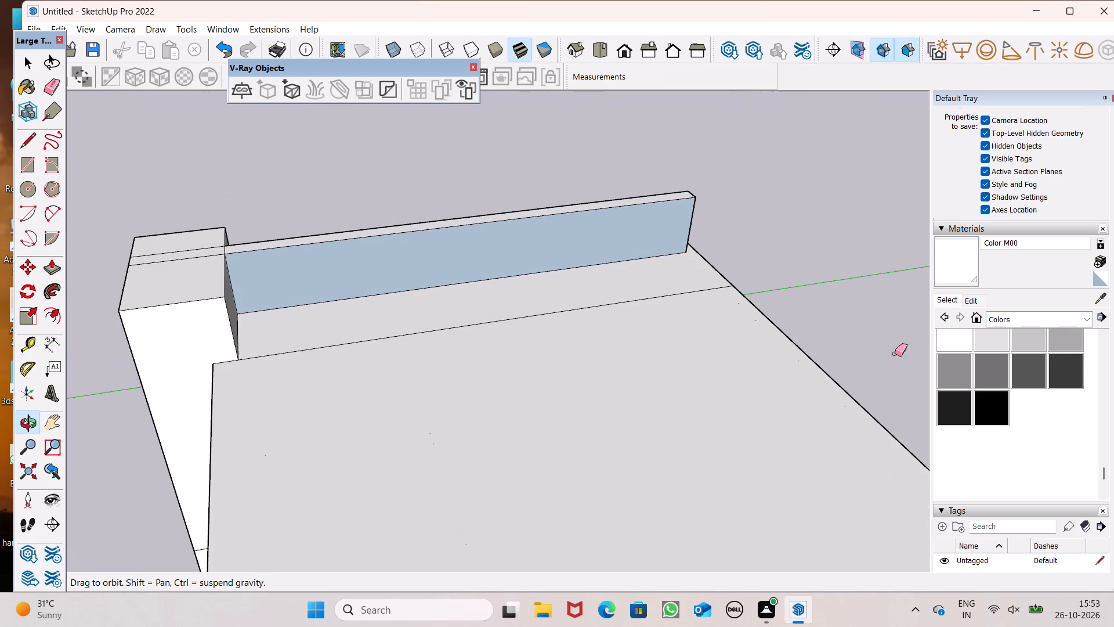
middle_drag(895, 354, 899, 358)
click(46, 268)
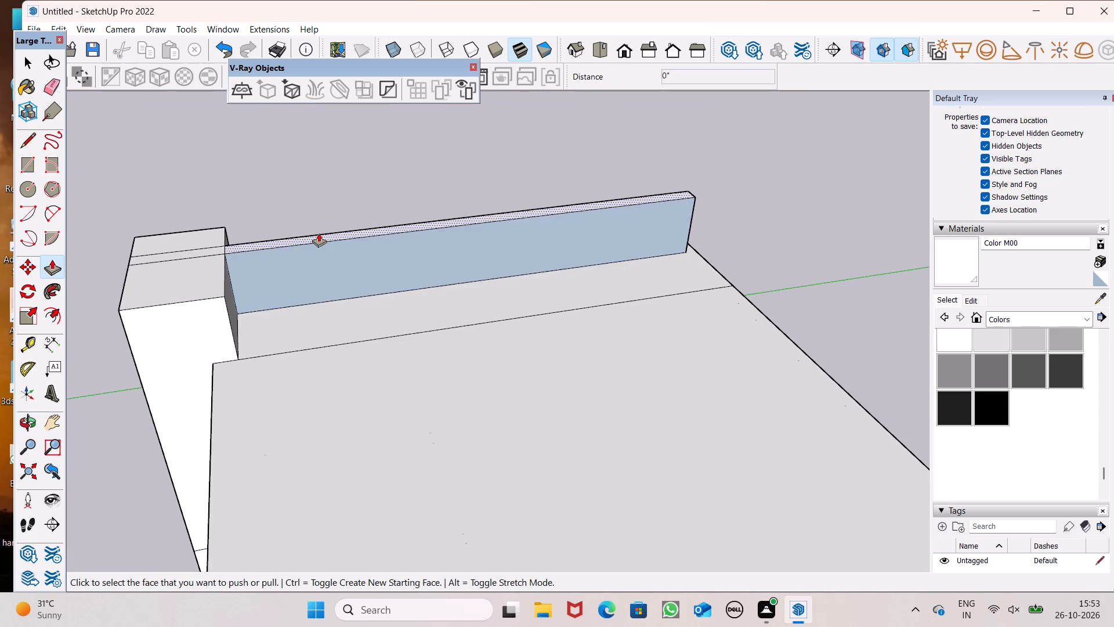
scroll(323, 231, up, 5)
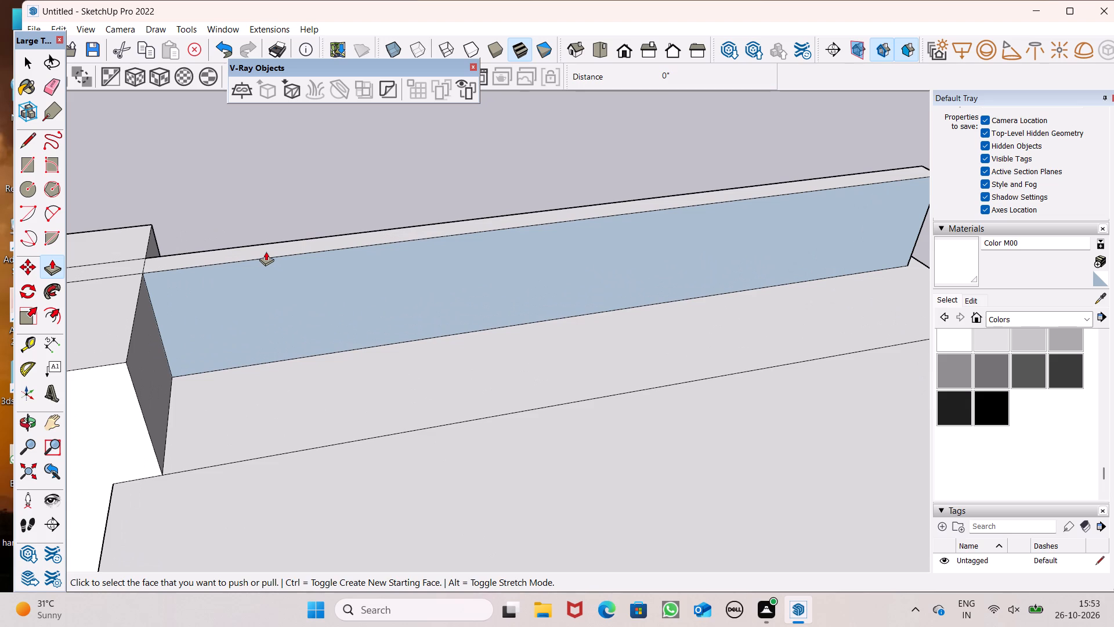
drag(266, 251, 321, 420)
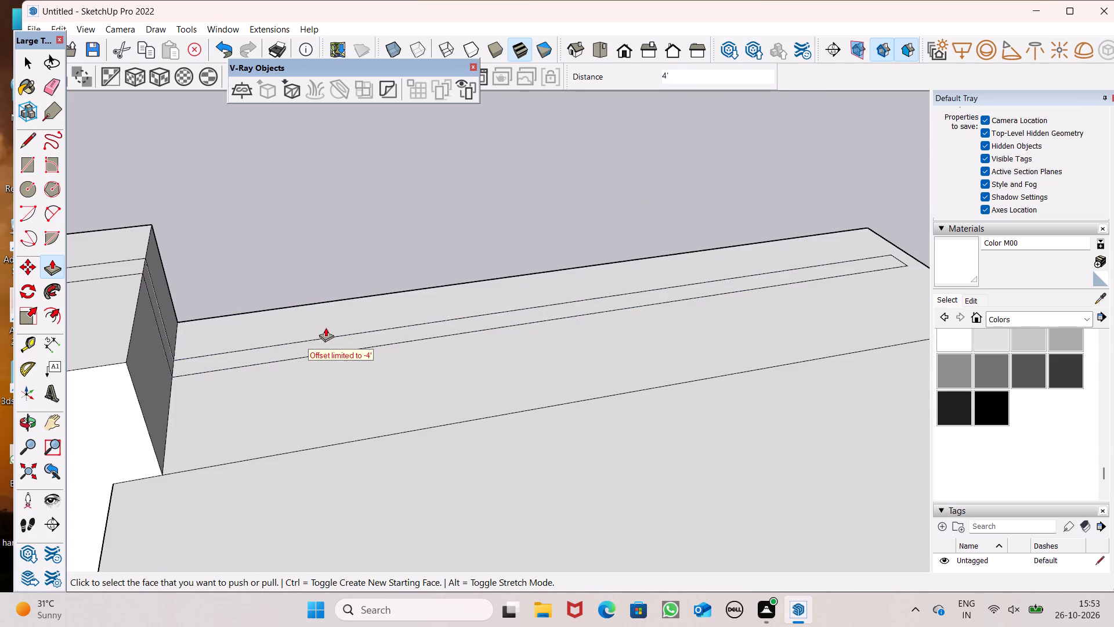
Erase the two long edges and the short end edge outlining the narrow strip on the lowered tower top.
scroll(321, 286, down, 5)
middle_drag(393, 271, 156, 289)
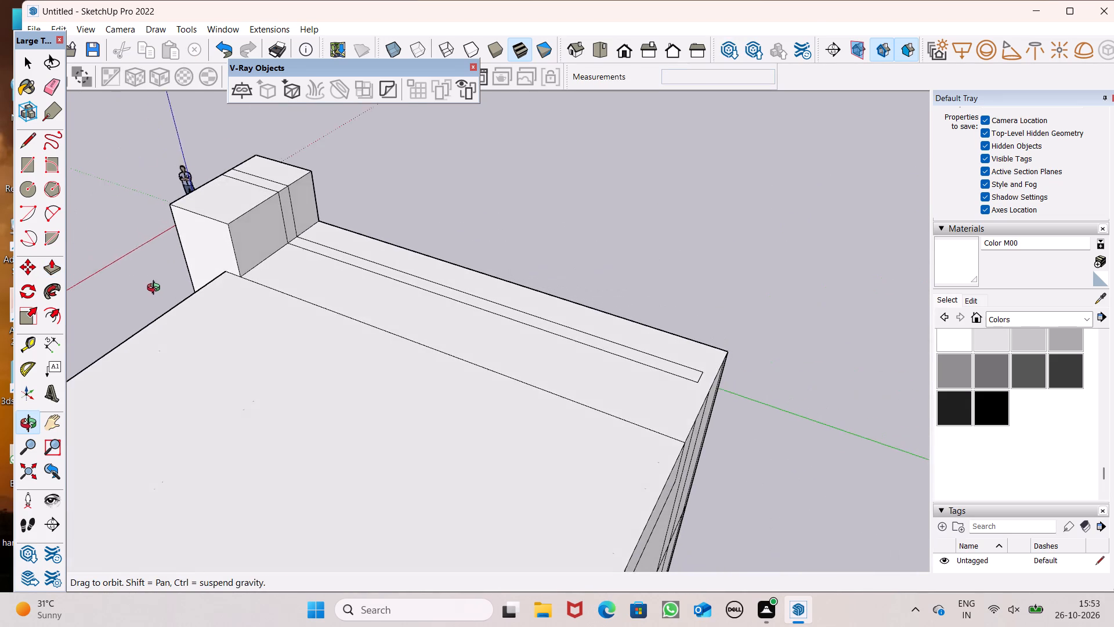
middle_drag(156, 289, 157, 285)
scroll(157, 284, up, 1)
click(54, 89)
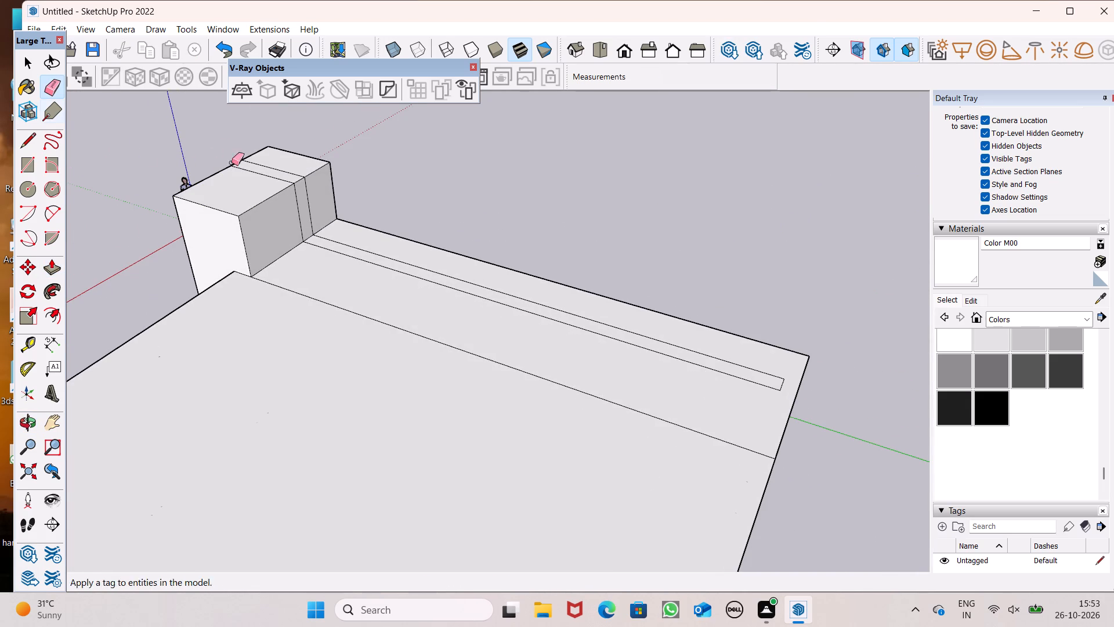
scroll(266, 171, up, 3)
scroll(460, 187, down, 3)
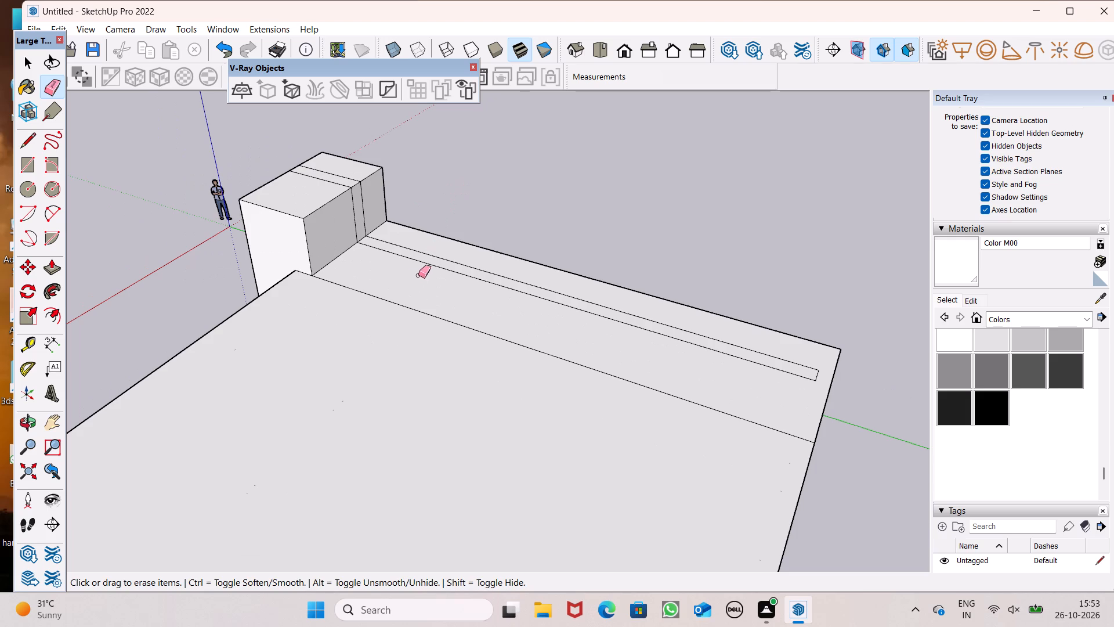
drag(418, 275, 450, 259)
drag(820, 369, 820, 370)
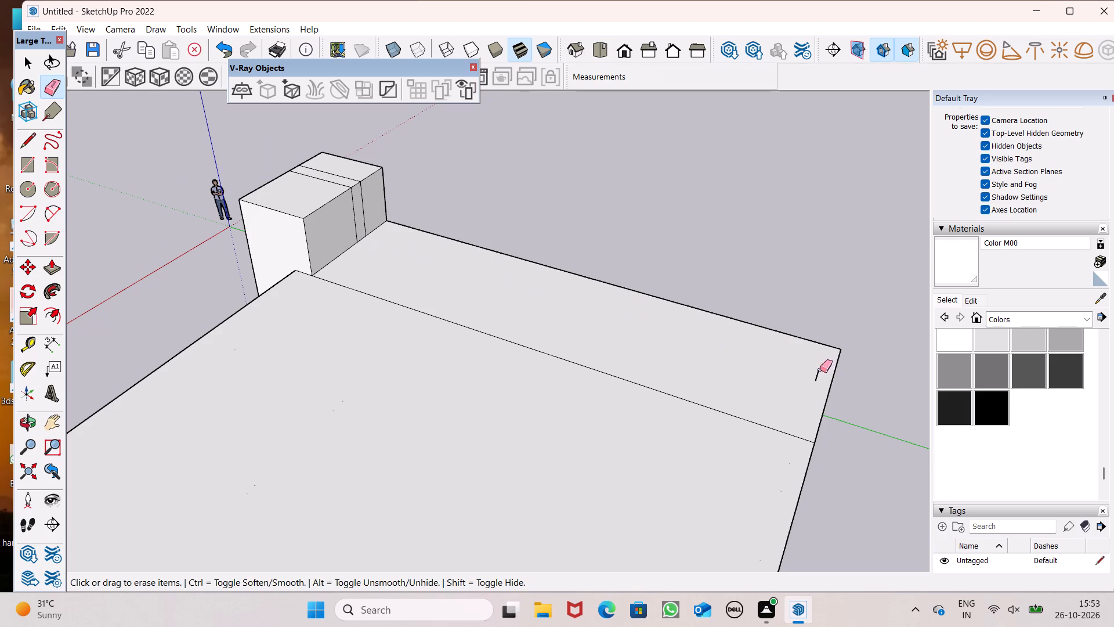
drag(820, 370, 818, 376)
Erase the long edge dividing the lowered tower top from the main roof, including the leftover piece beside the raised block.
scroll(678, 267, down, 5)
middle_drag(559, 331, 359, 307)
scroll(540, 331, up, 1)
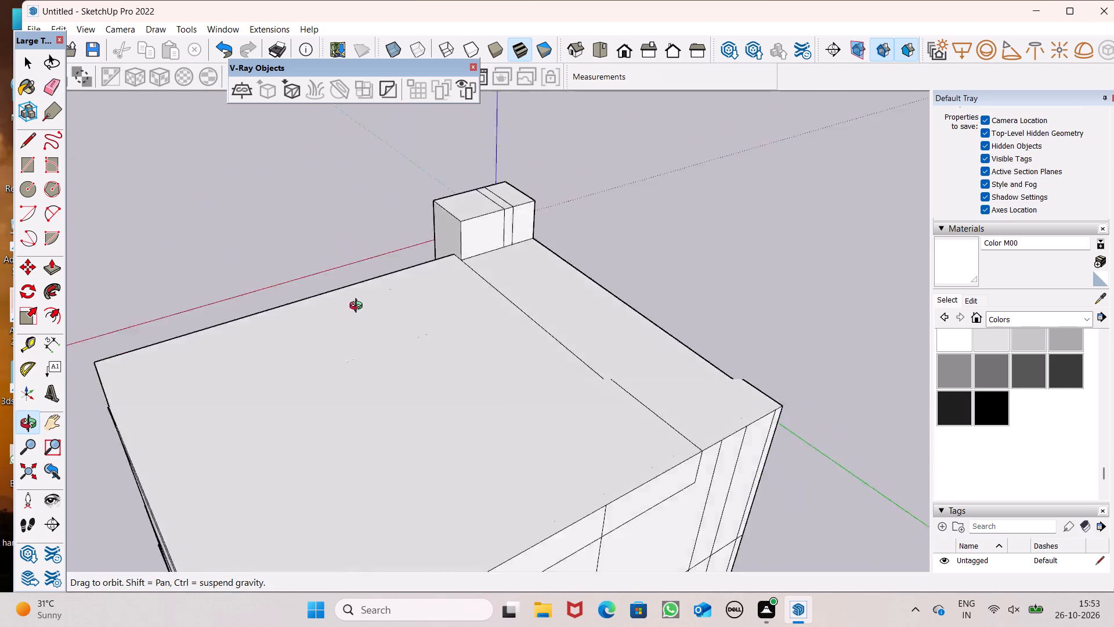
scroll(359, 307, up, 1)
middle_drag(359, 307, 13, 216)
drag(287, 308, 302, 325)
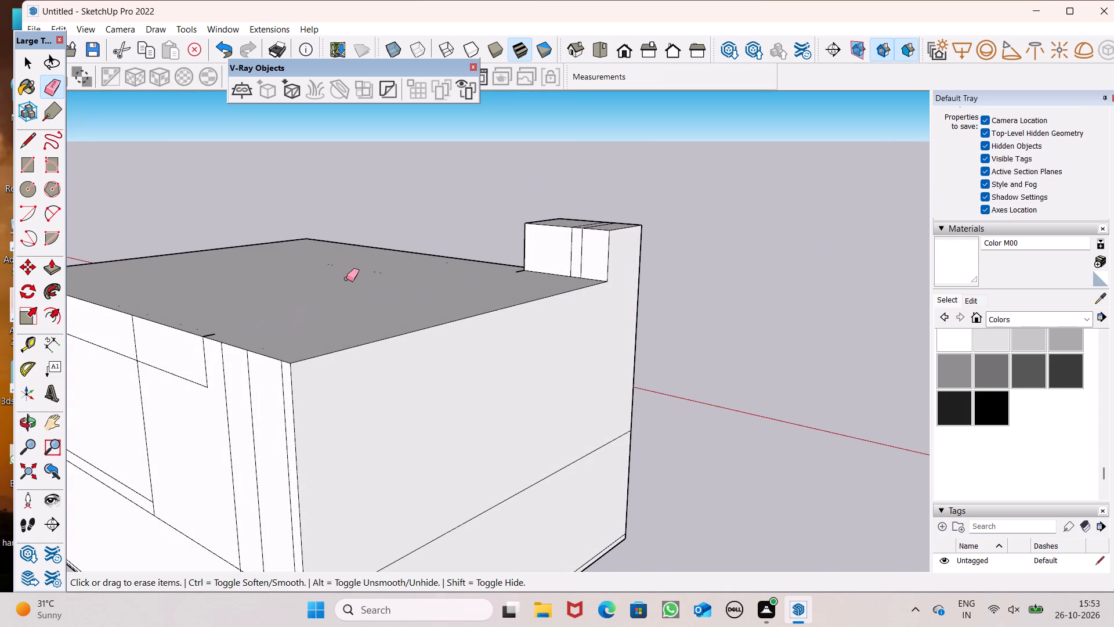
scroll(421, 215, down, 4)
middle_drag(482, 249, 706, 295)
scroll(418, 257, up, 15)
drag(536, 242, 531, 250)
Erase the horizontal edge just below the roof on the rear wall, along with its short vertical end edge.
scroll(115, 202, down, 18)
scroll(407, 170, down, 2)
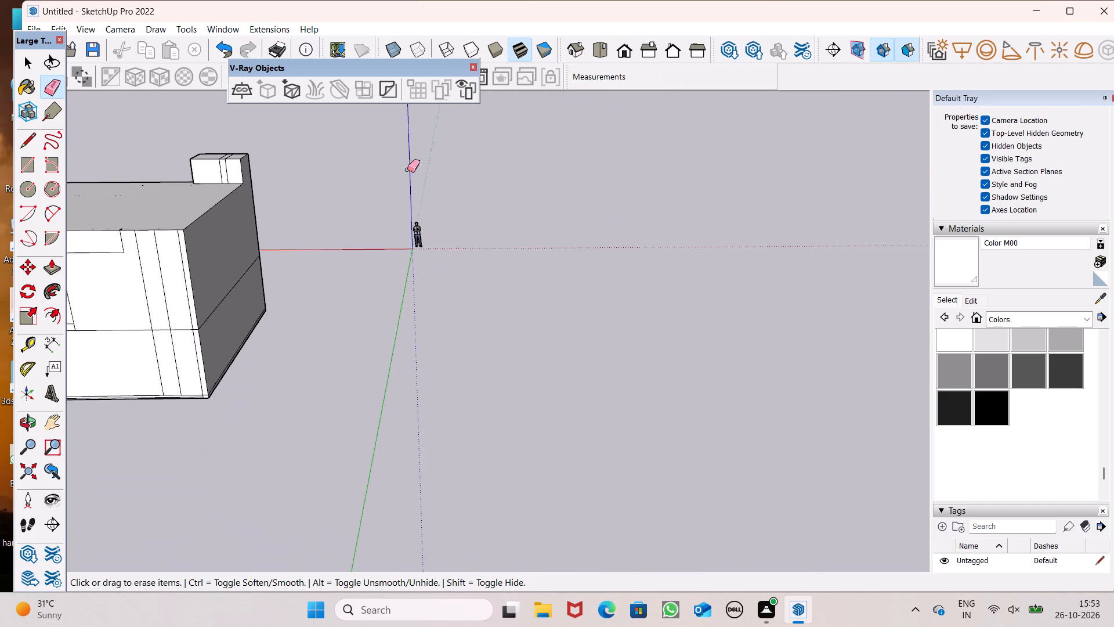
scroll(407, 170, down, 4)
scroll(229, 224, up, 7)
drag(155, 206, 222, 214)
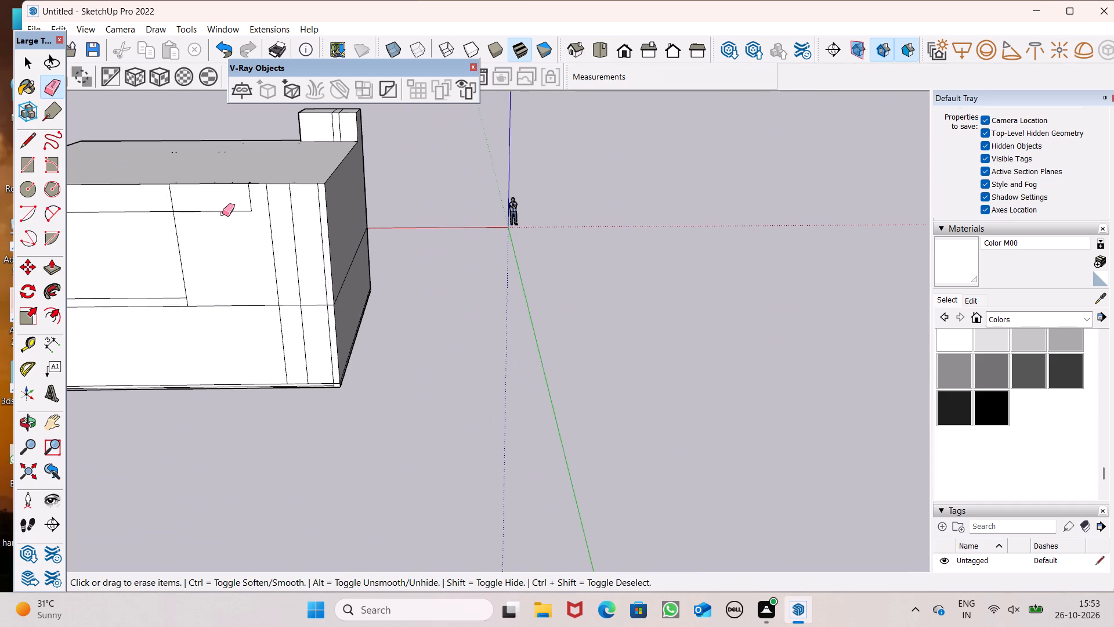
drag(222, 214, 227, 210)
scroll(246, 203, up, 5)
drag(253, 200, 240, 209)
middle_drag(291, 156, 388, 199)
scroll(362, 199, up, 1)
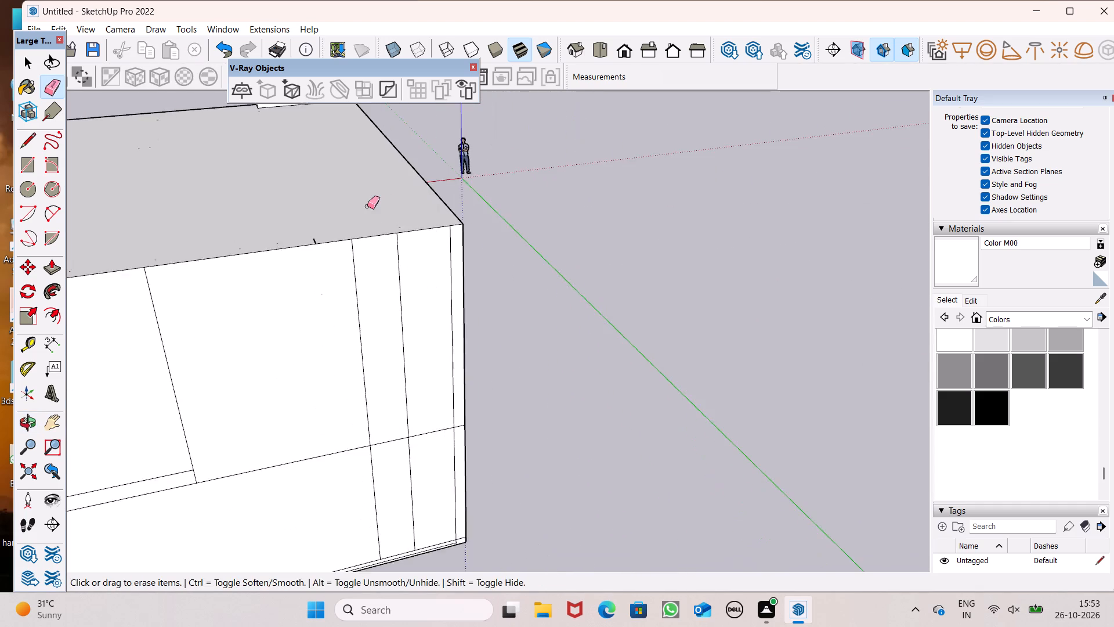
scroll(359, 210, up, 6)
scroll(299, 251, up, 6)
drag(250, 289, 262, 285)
Undo the recent edge erasures on the roof and rear wall and the lowering of the tower's narrow middle strip.
scroll(412, 190, down, 7)
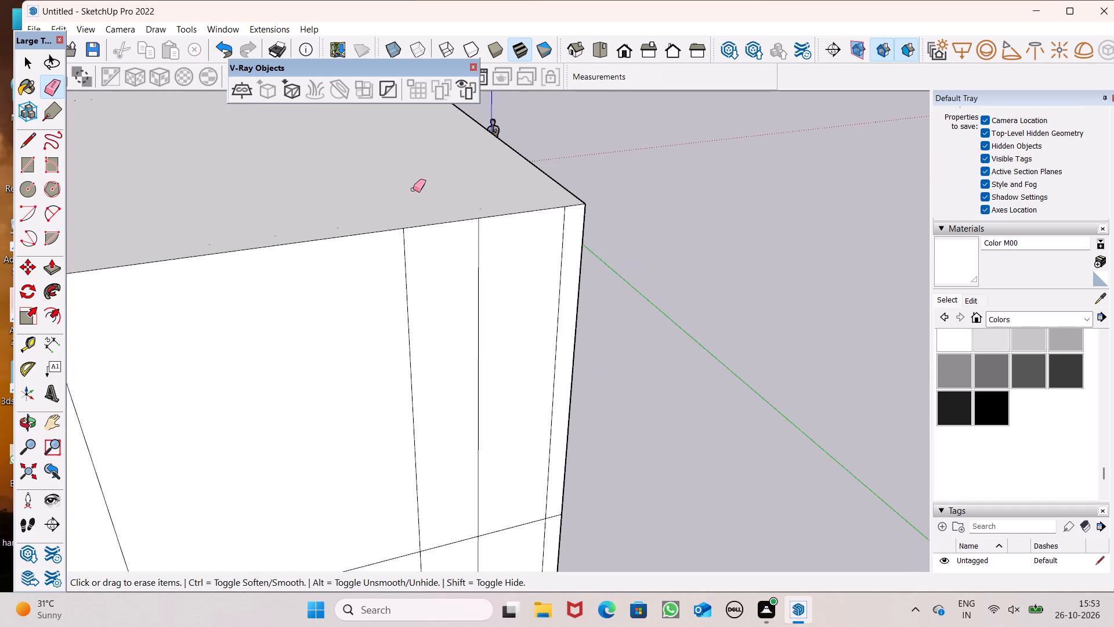
scroll(426, 186, down, 13)
middle_drag(371, 192, 637, 192)
scroll(542, 200, down, 3)
middle_drag(442, 207, 687, 191)
scroll(500, 212, down, 3)
middle_drag(465, 251, 665, 179)
scroll(592, 214, down, 1)
middle_drag(497, 226, 668, 207)
scroll(301, 204, up, 7)
scroll(352, 229, up, 4)
middle_drag(446, 225, 468, 143)
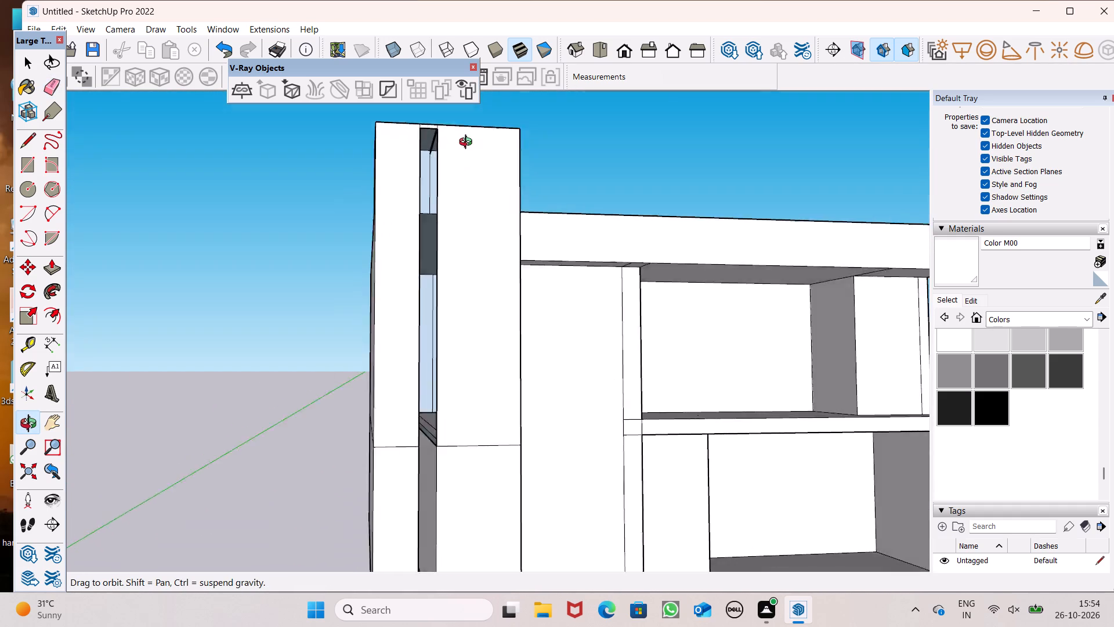
middle_drag(468, 143, 504, 257)
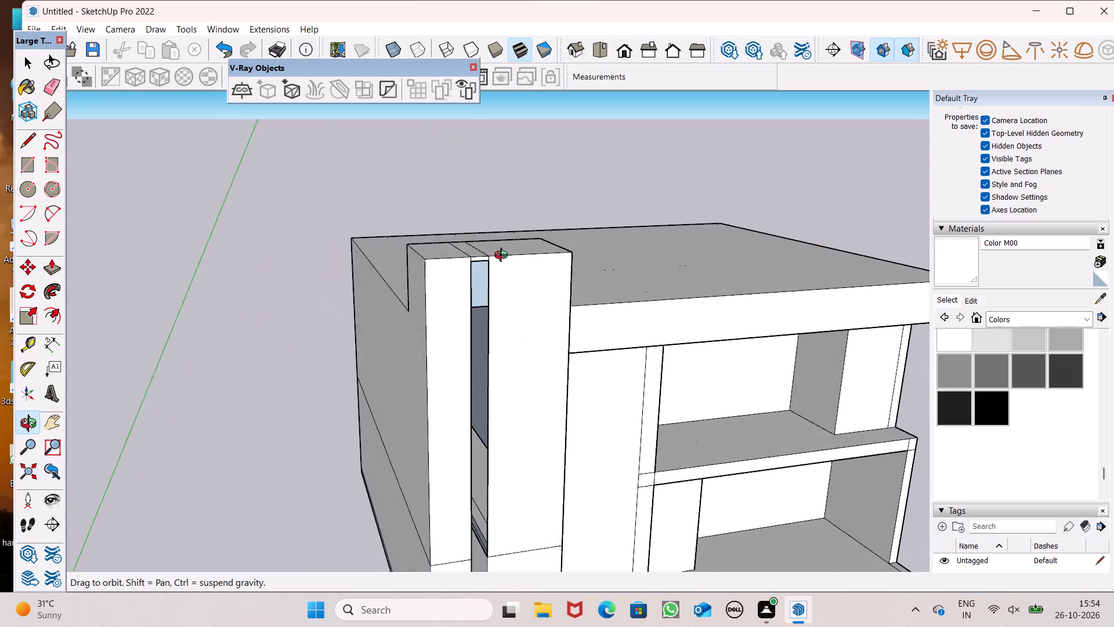
middle_drag(504, 257, 505, 256)
scroll(505, 254, up, 1)
key(ctrl+z)
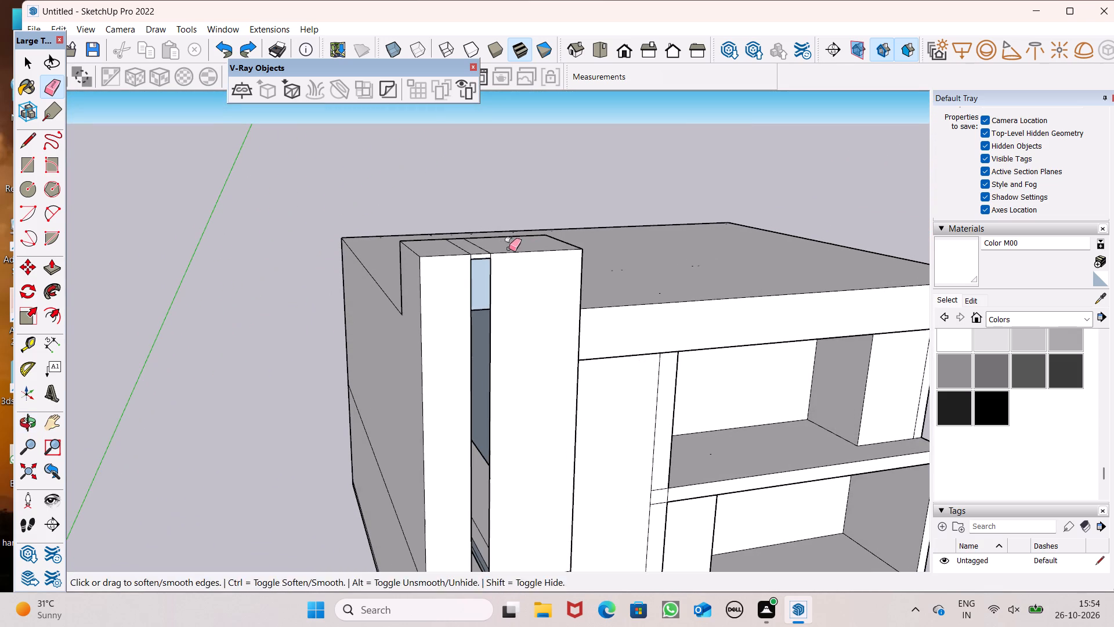
key(ctrl+z)
middle_drag(561, 257, 457, 218)
key(ctrl+z)
key(ctrl+z)
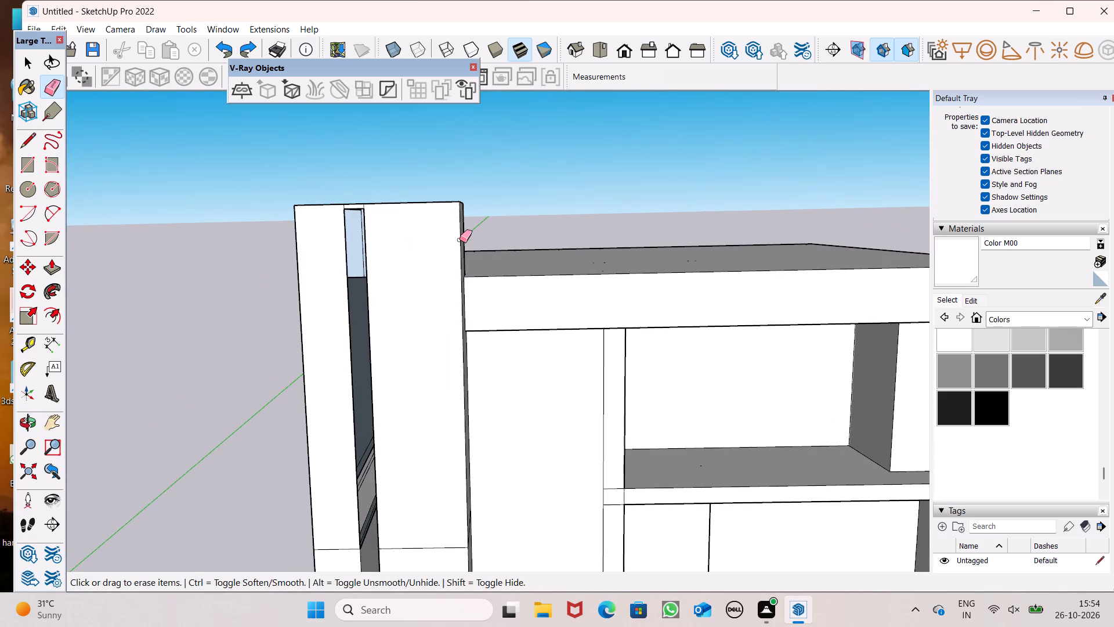
key(ctrl+z)
key(ctrl+z)
scroll(512, 253, up, 1)
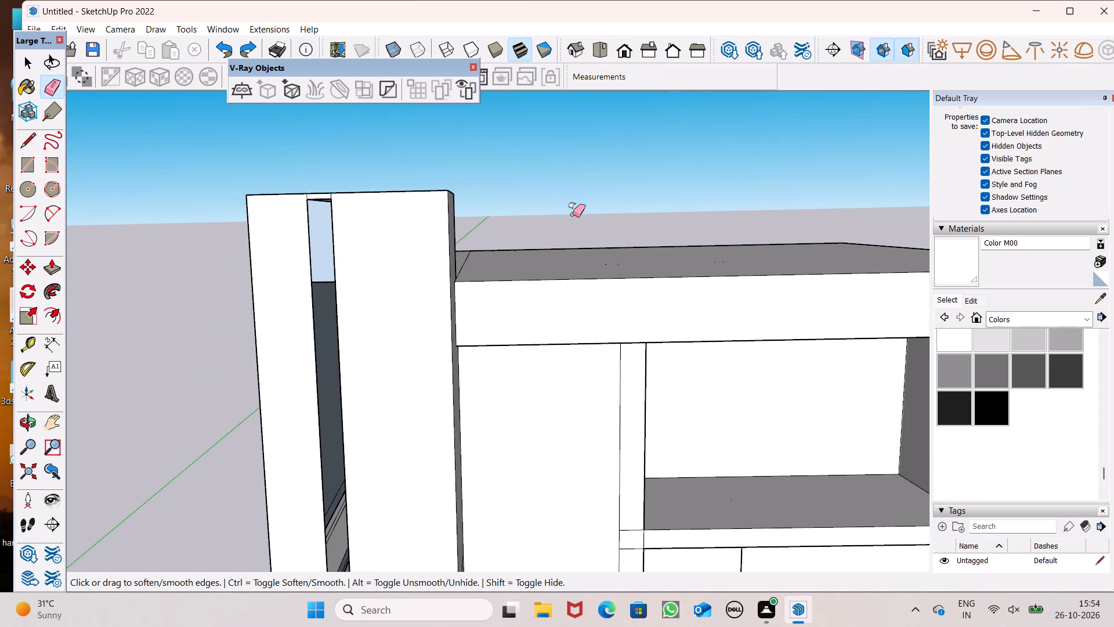
key(ctrl+z)
key(ctrl+z)
Push the upper rear side face inside the tower's narrow slot about 11 3/4" across to the opposite side.
middle_drag(541, 230, 584, 242)
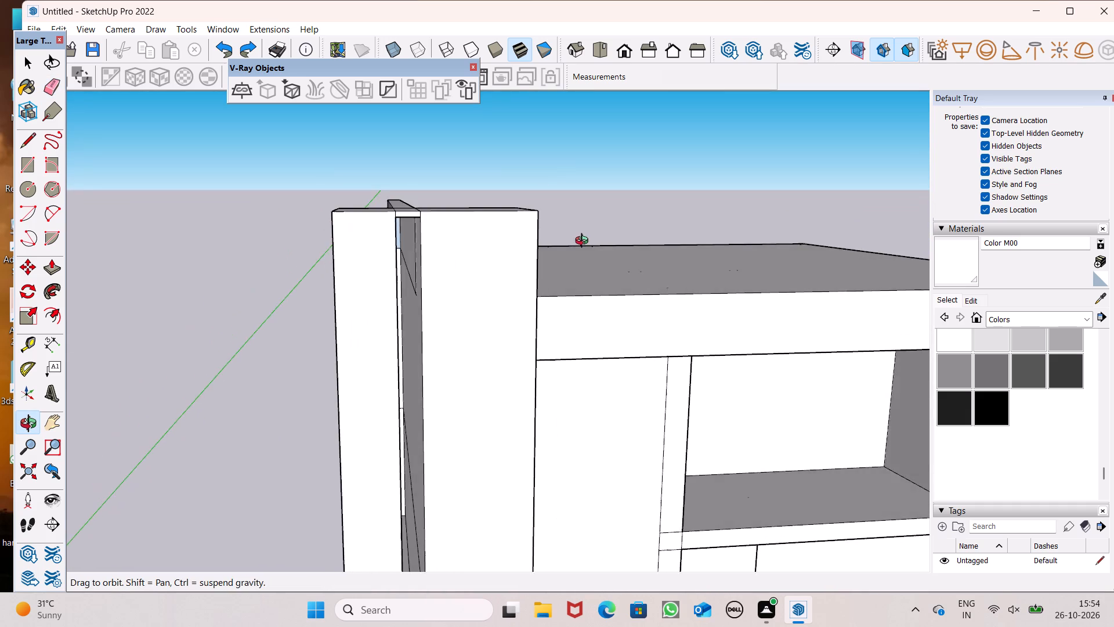
middle_drag(584, 242, 592, 256)
scroll(584, 242, up, 1)
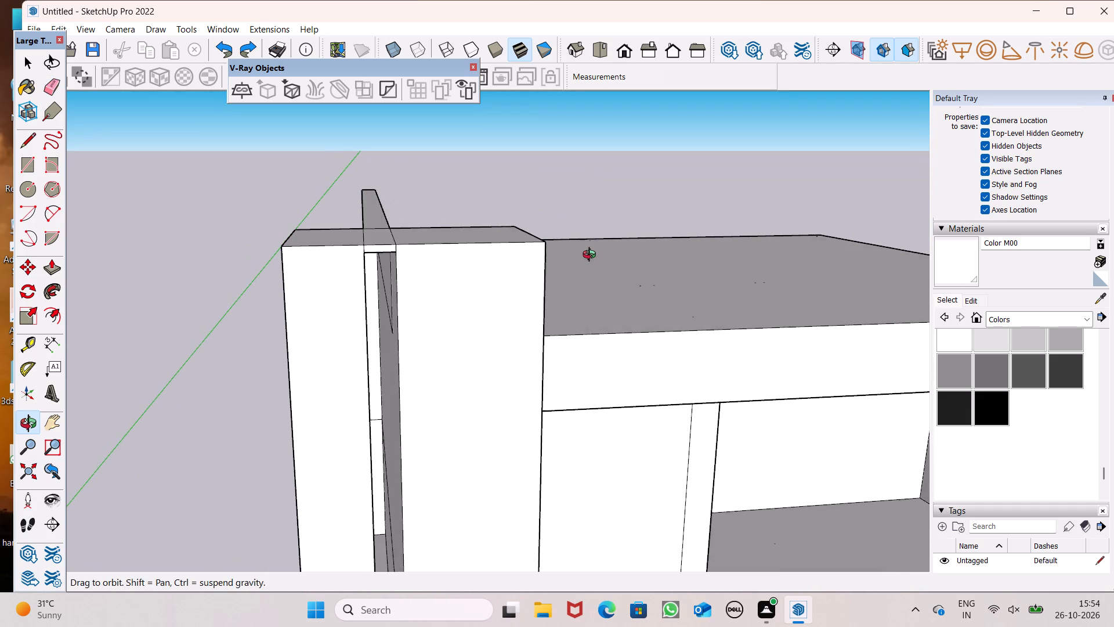
middle_drag(592, 256, 612, 232)
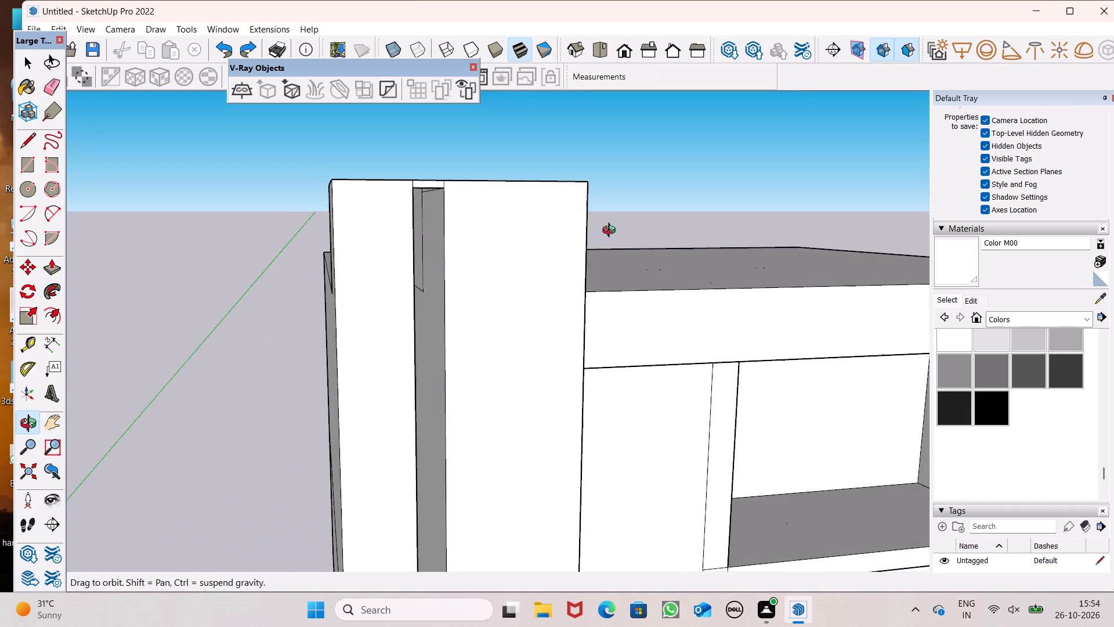
middle_drag(612, 232, 574, 247)
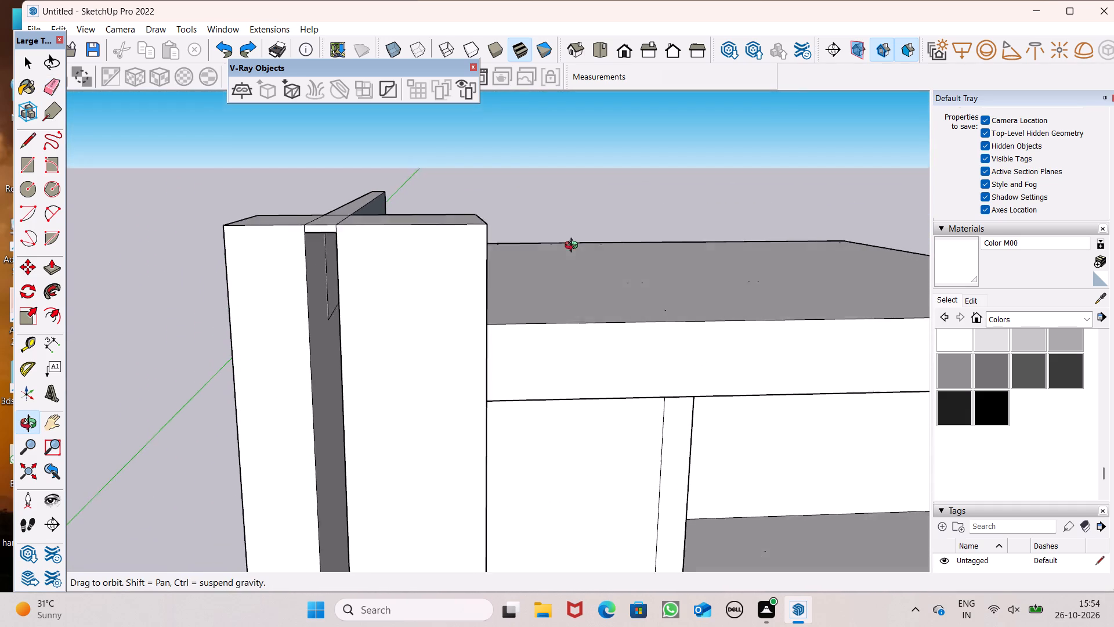
middle_drag(574, 247, 576, 245)
scroll(357, 276, up, 6)
scroll(291, 338, down, 5)
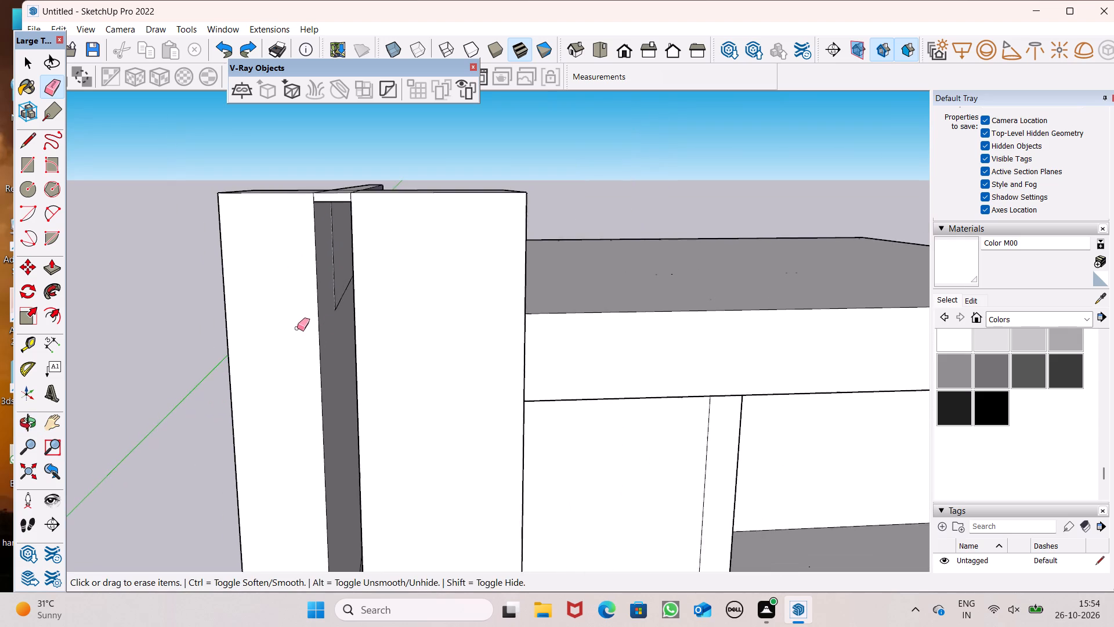
middle_drag(323, 328, 326, 301)
scroll(341, 294, up, 5)
middle_drag(357, 312, 361, 310)
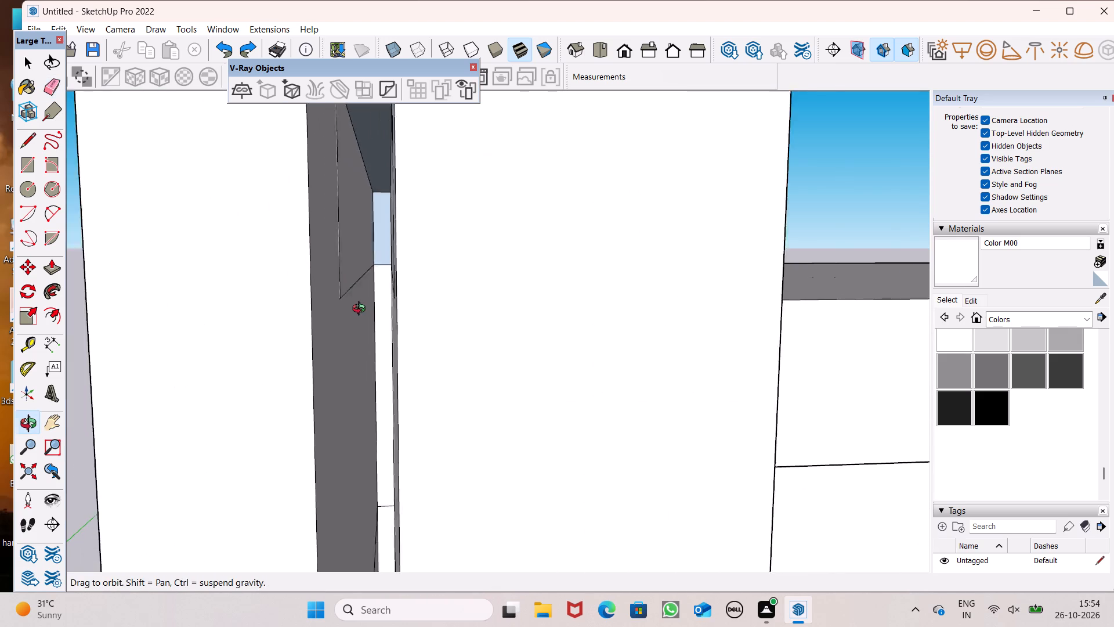
middle_drag(361, 310, 366, 308)
click(53, 269)
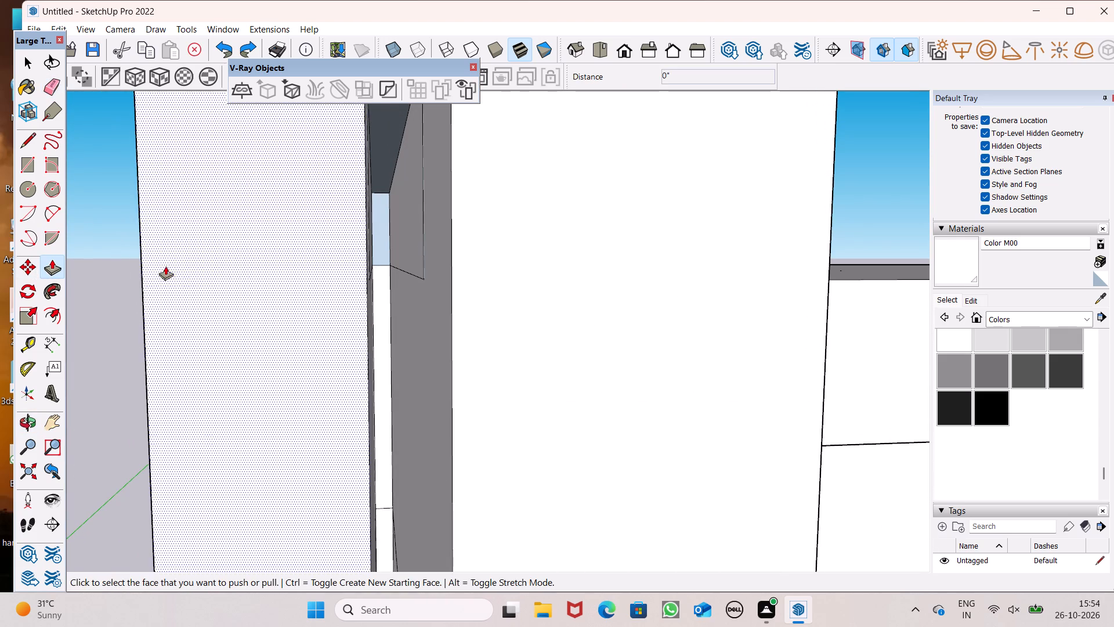
scroll(383, 275, up, 1)
middle_drag(383, 275, 375, 286)
middle_drag(379, 303, 393, 303)
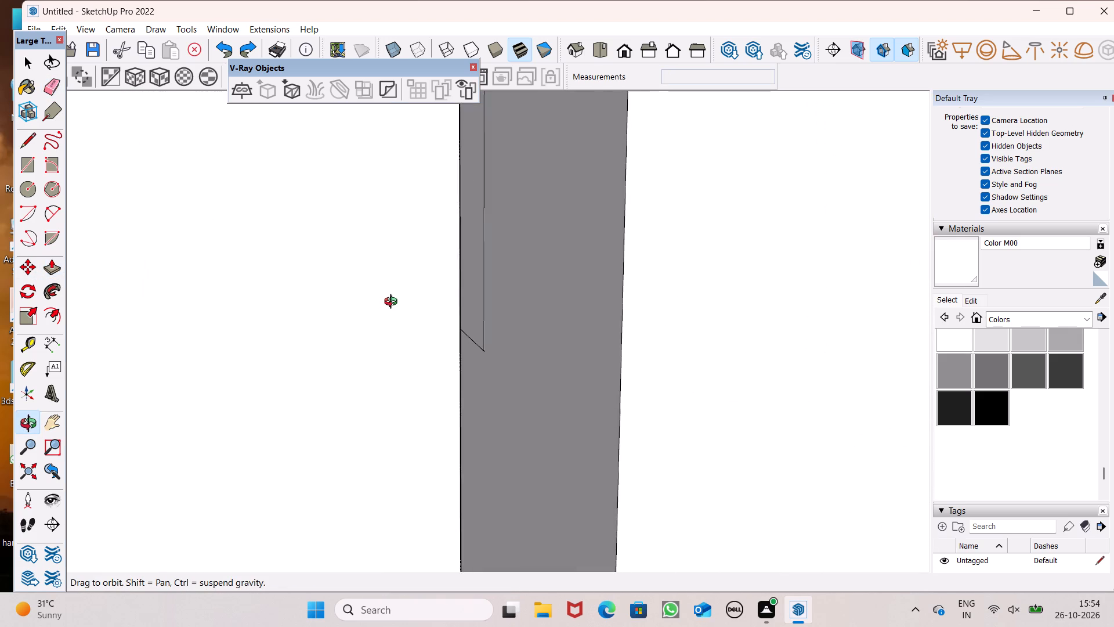
middle_drag(393, 303, 384, 319)
scroll(384, 319, up, 1)
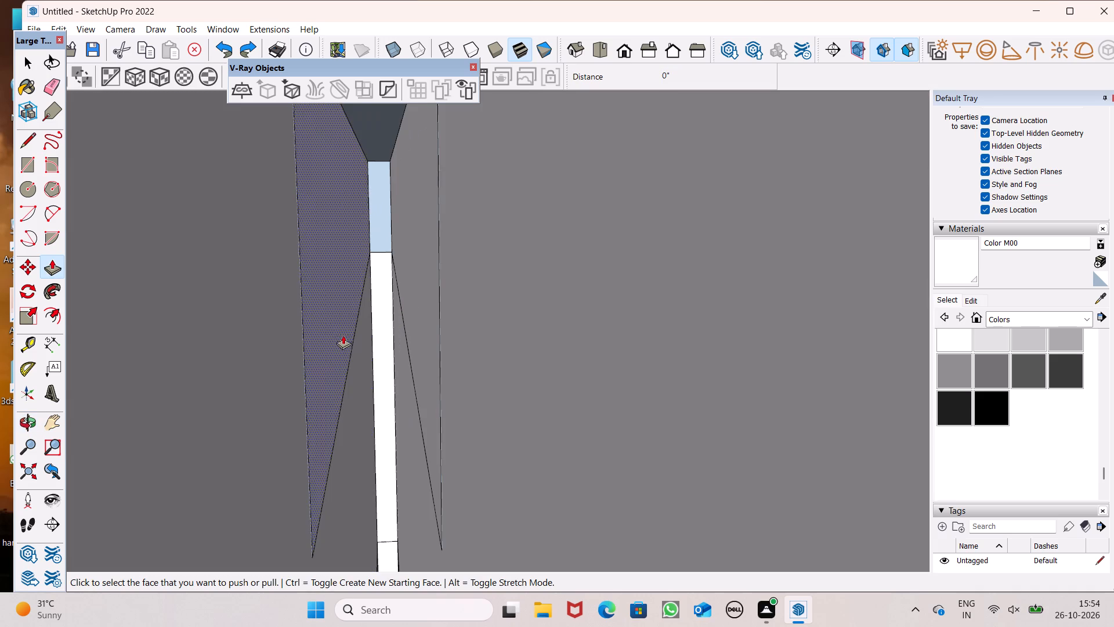
drag(338, 336, 425, 335)
scroll(367, 307, down, 4)
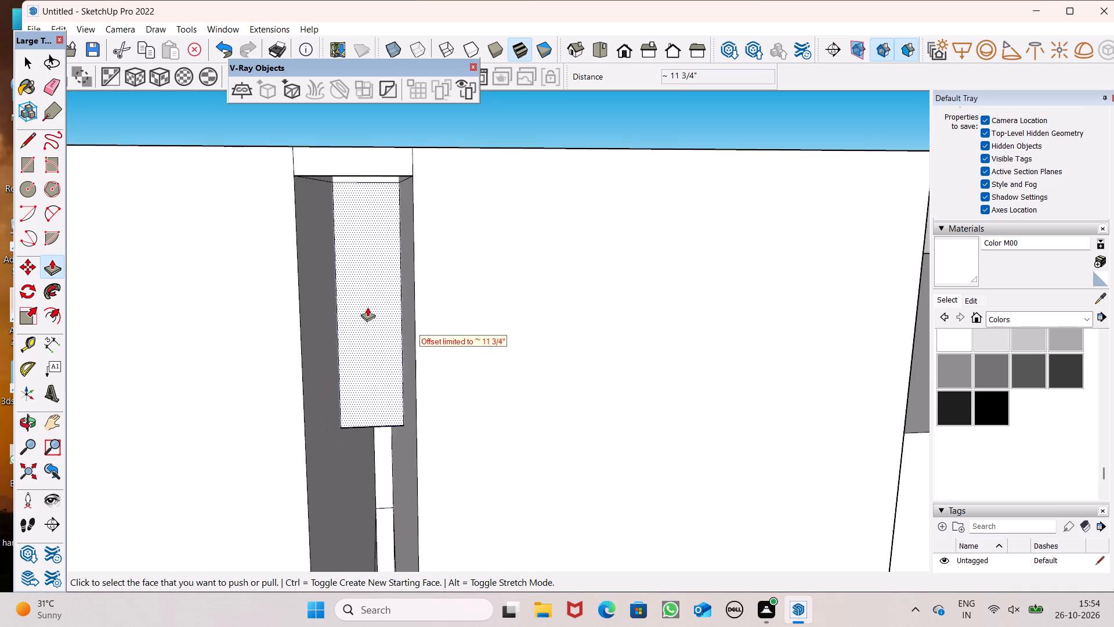
scroll(367, 307, down, 10)
Paint the blue strip faces on the lowered roof and on the rear side of the raised block with Color M00.
middle_drag(366, 317, 328, 409)
scroll(461, 320, up, 1)
middle_drag(370, 344, 89, 329)
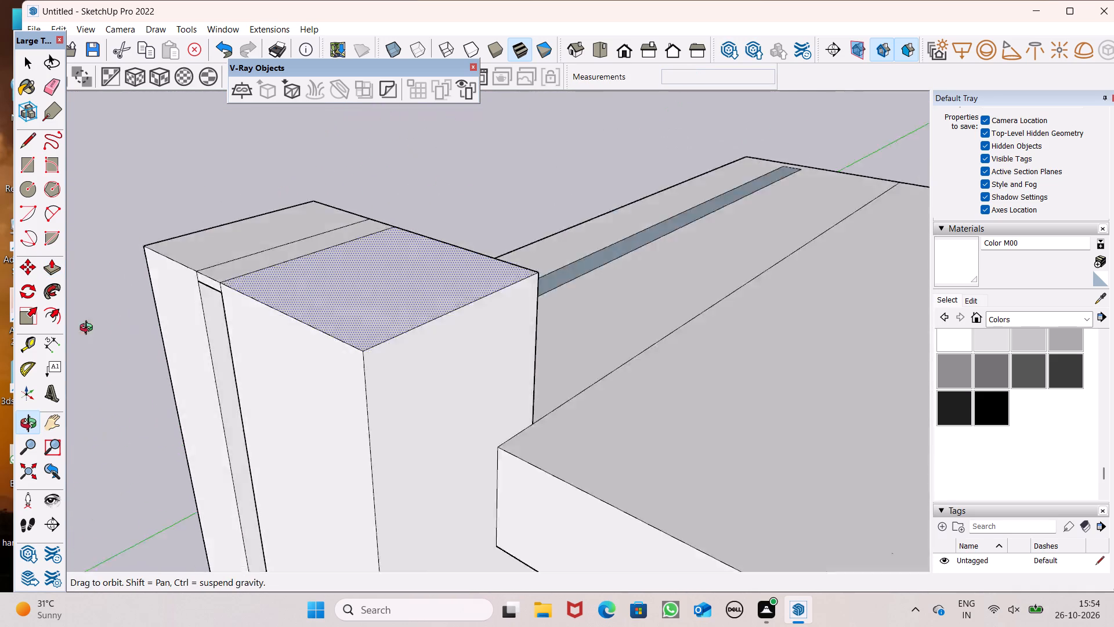
middle_drag(89, 329, 378, 238)
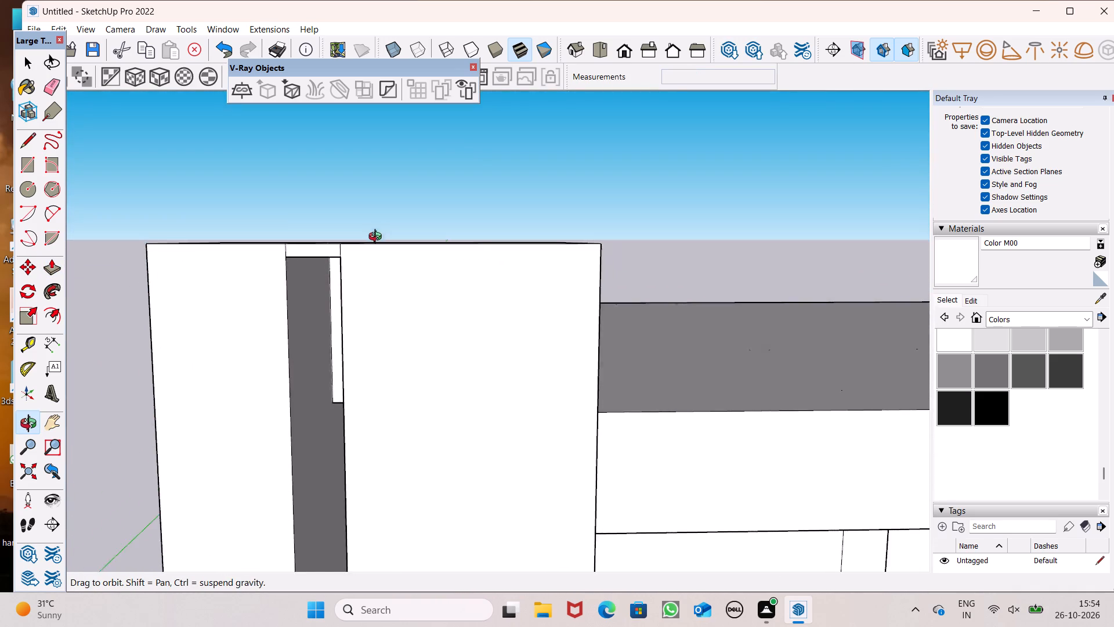
middle_drag(378, 238, 74, 427)
middle_drag(451, 324, 100, 267)
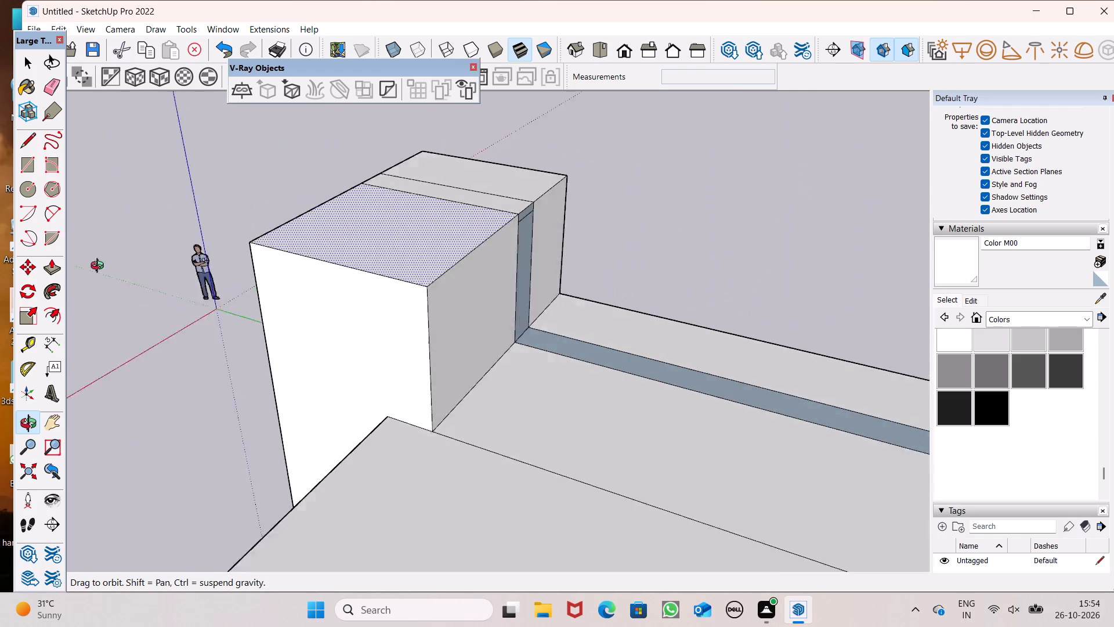
middle_drag(100, 267, 74, 263)
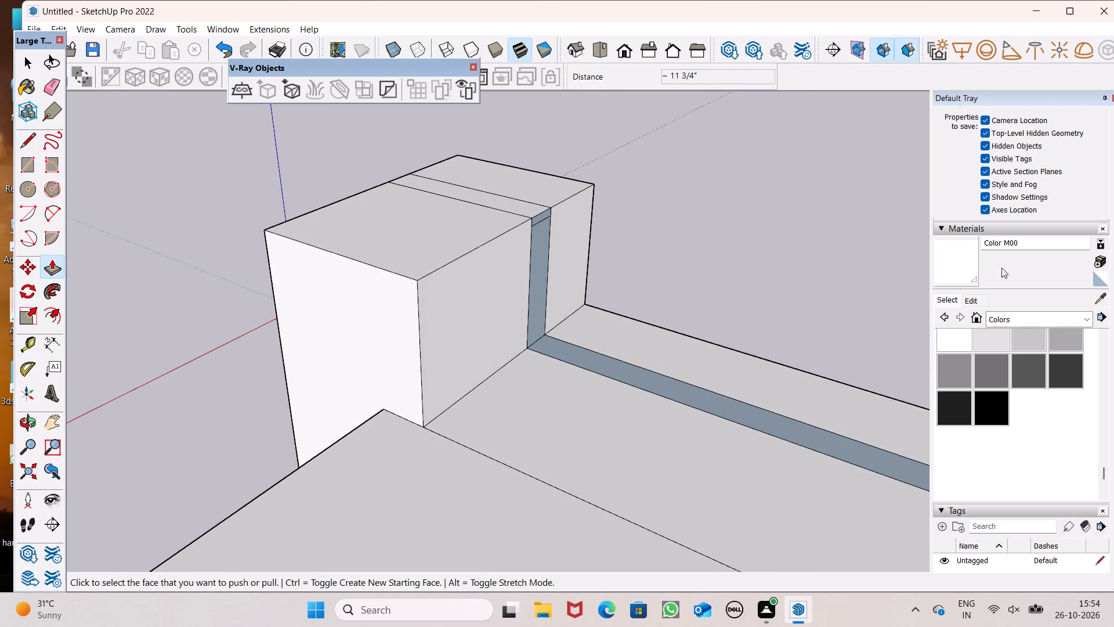
click(961, 264)
click(534, 333)
click(552, 344)
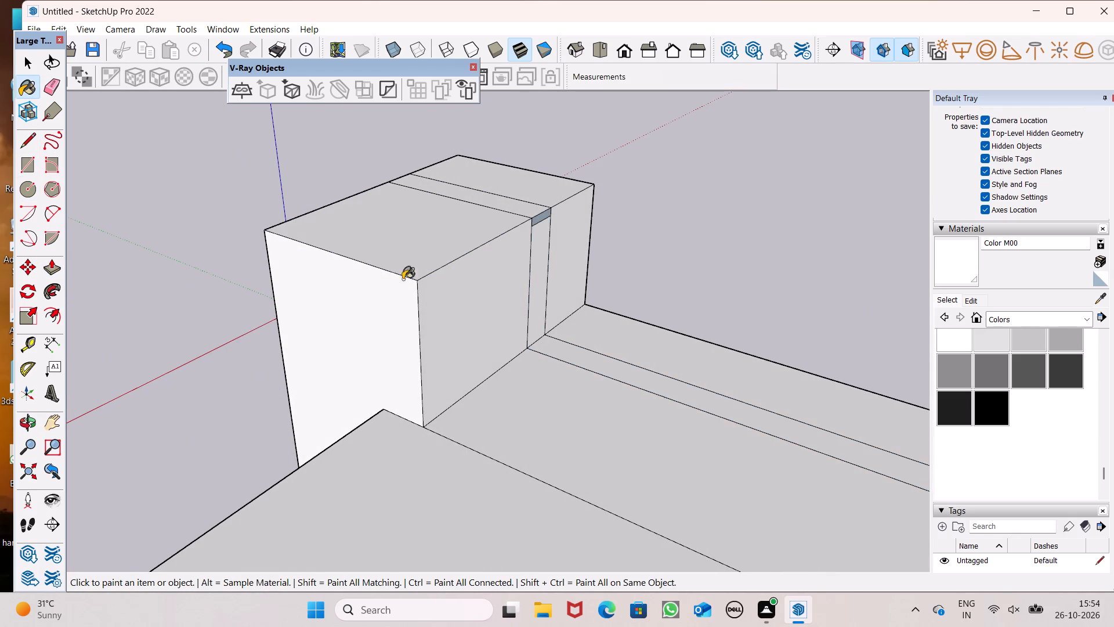
scroll(563, 245, up, 6)
drag(516, 207, 491, 207)
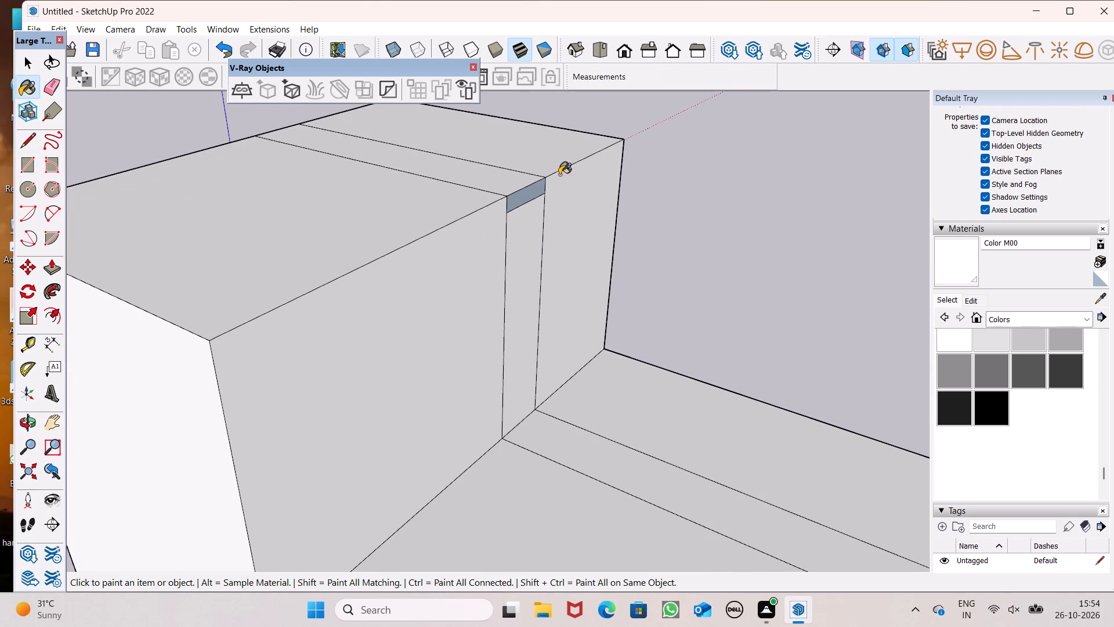
scroll(559, 175, up, 6)
click(483, 204)
Erase the two long strip edges running along the lowered tower roof behind the raised block.
click(54, 92)
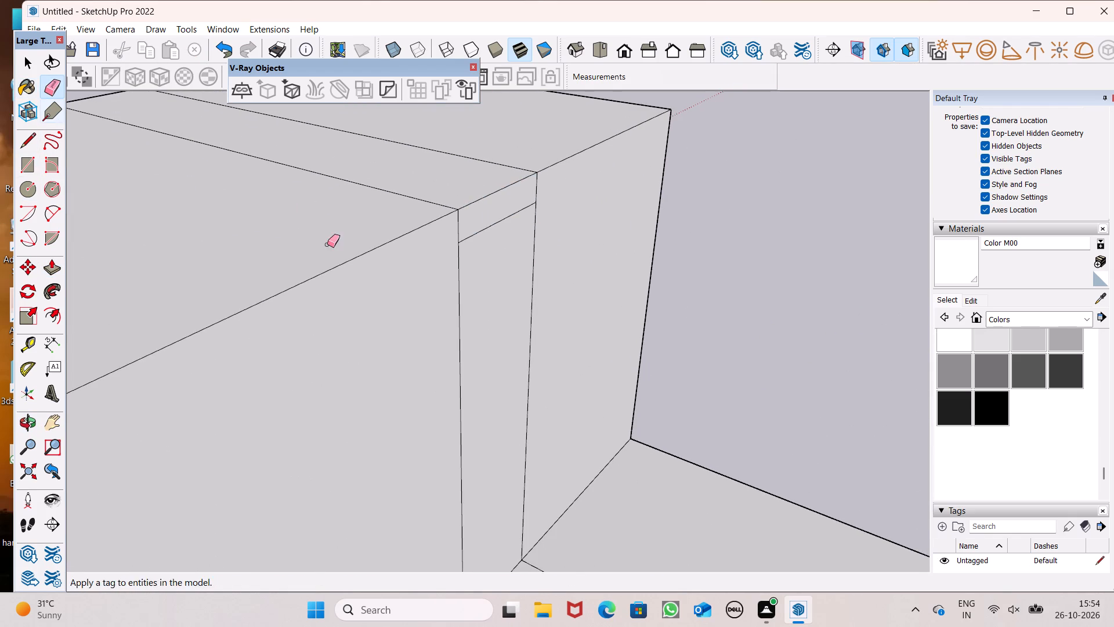
scroll(327, 244, down, 7)
scroll(439, 307, down, 6)
drag(512, 410, 499, 448)
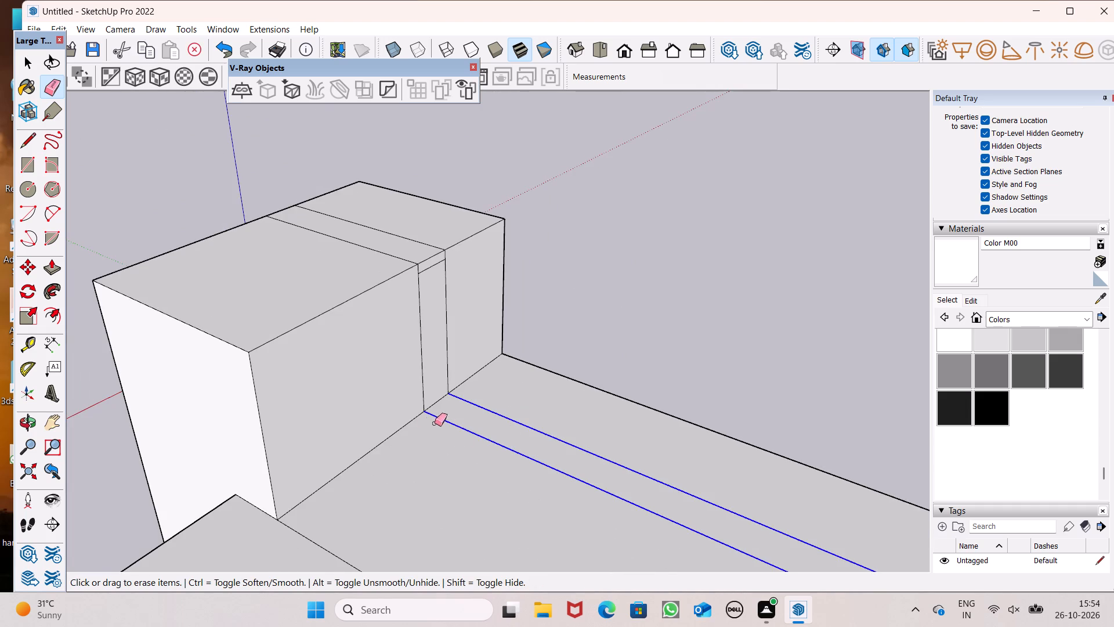
middle_drag(404, 426, 1113, 276)
middle_drag(988, 320, 683, 235)
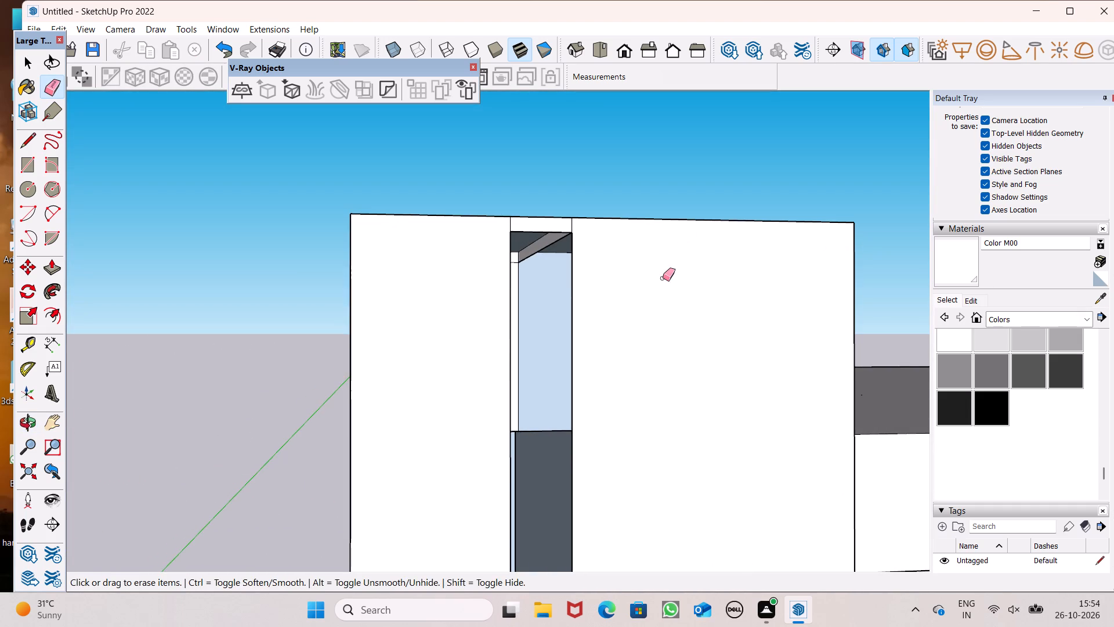
scroll(663, 278, down, 2)
middle_drag(703, 314, 574, 301)
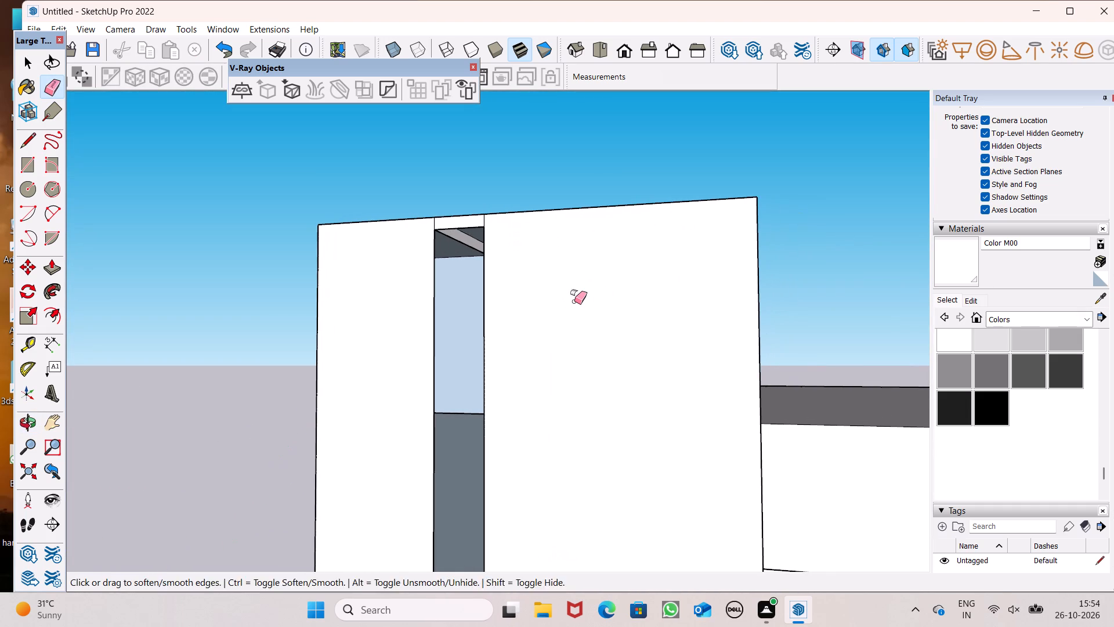
Undo the last two edge erasures along the strip on the lowered tower roof.
key(ctrl+z)
middle_drag(603, 290, 722, 210)
key(ctrl+z)
scroll(697, 251, up, 1)
middle_drag(696, 252, 627, 398)
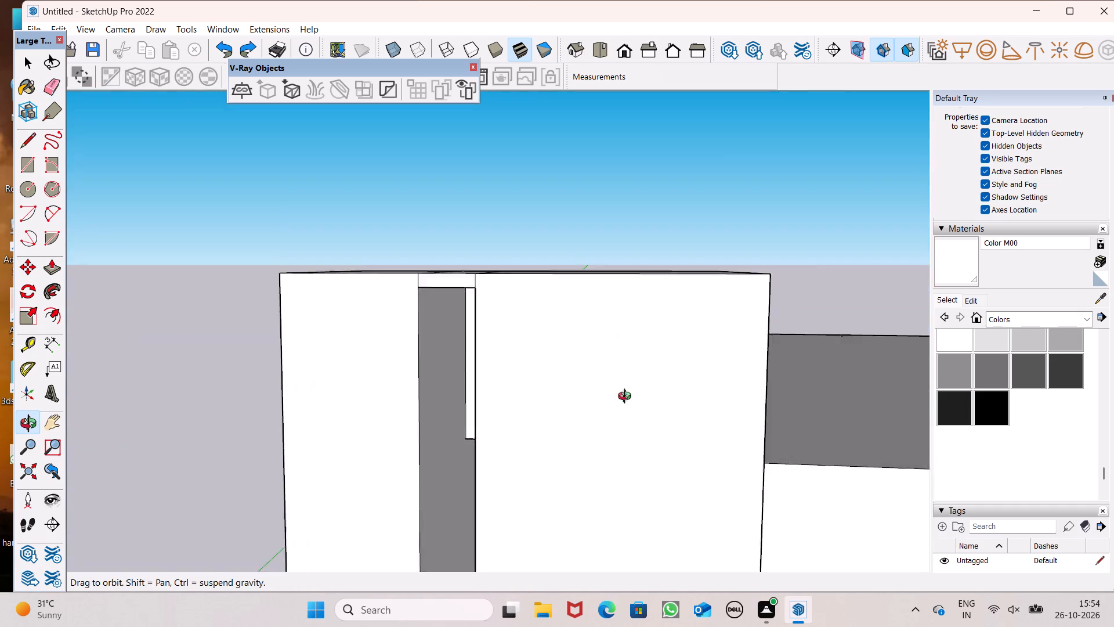
middle_drag(627, 398, 682, 164)
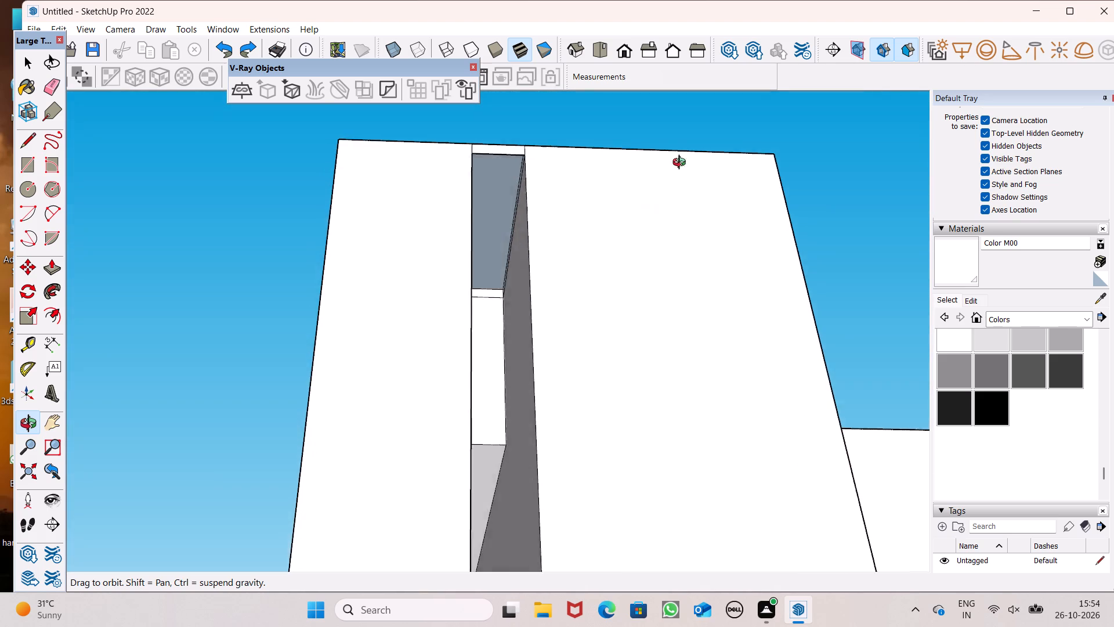
middle_drag(682, 164, 646, 147)
scroll(646, 147, up, 1)
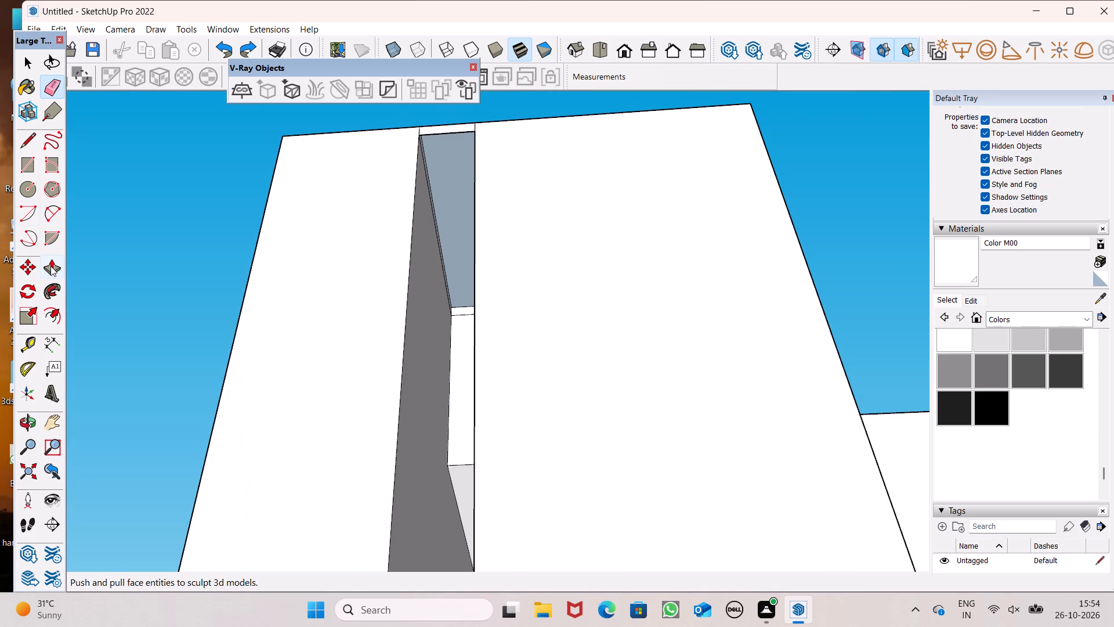
Push/Pull the blue underside face at the top of the tower's narrow slot by about 2 13/16".
click(50, 266)
scroll(381, 156, up, 4)
middle_drag(486, 129, 501, 170)
scroll(501, 170, up, 6)
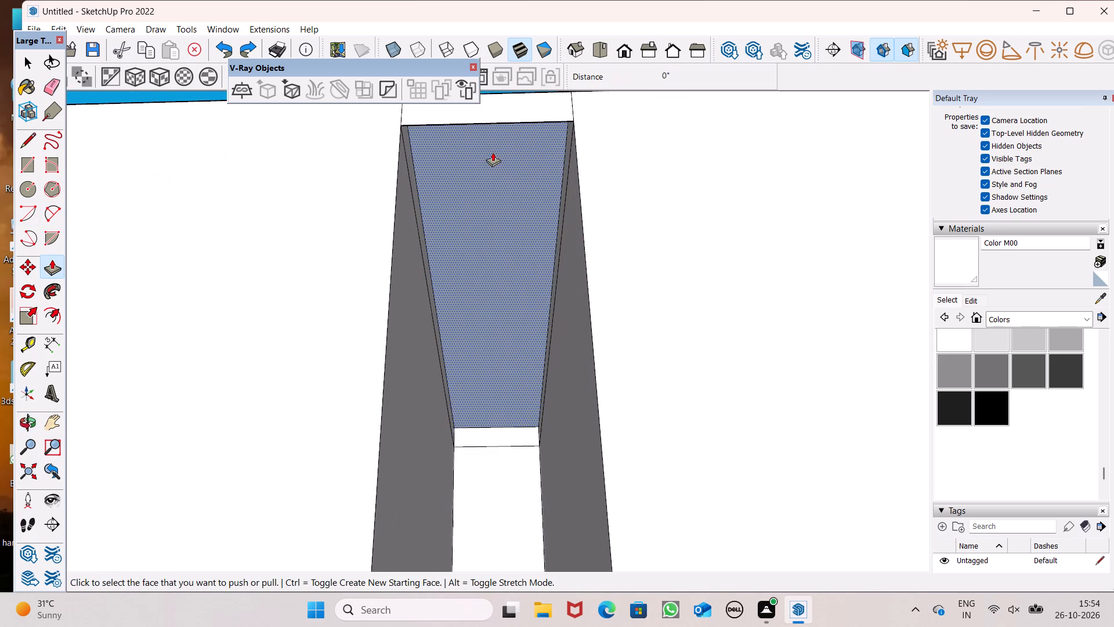
drag(493, 149, 530, 117)
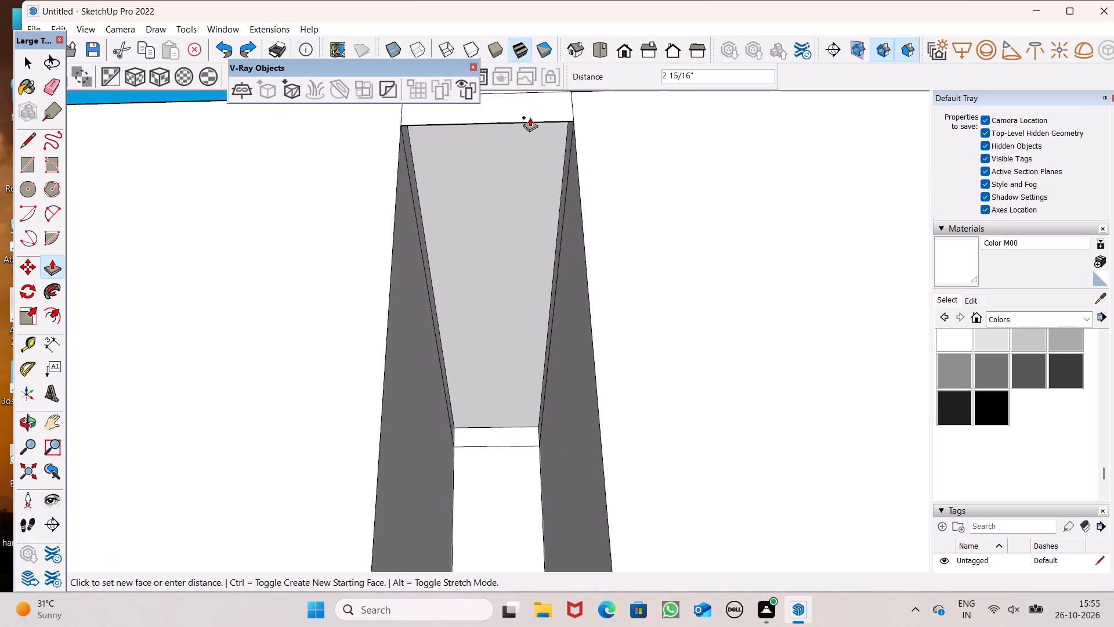
drag(530, 117, 552, 122)
scroll(517, 197, down, 7)
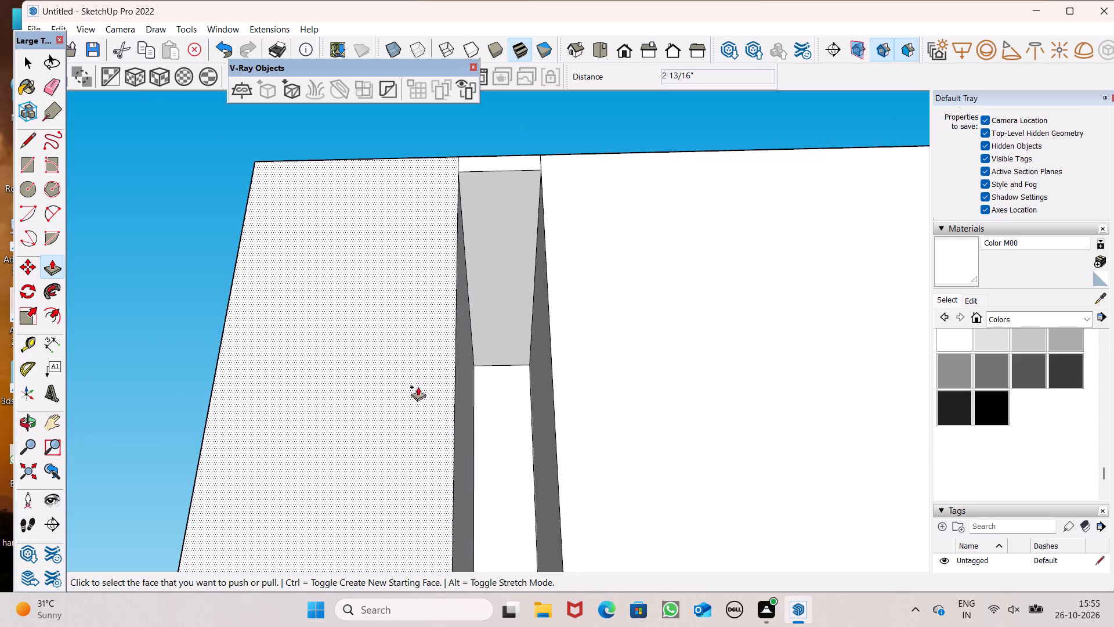
Examine the tower's slot, the lowered rear part and the main roof from several angles.
key(space)
scroll(392, 367, down, 4)
middle_drag(390, 366, 319, 496)
scroll(319, 497, up, 1)
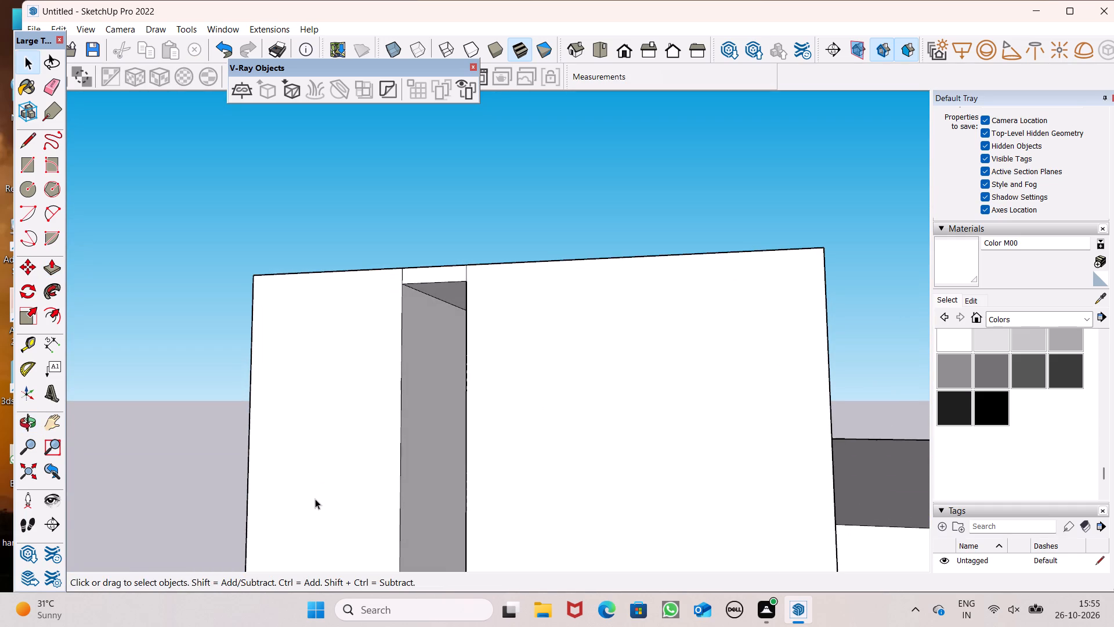
scroll(472, 416, down, 5)
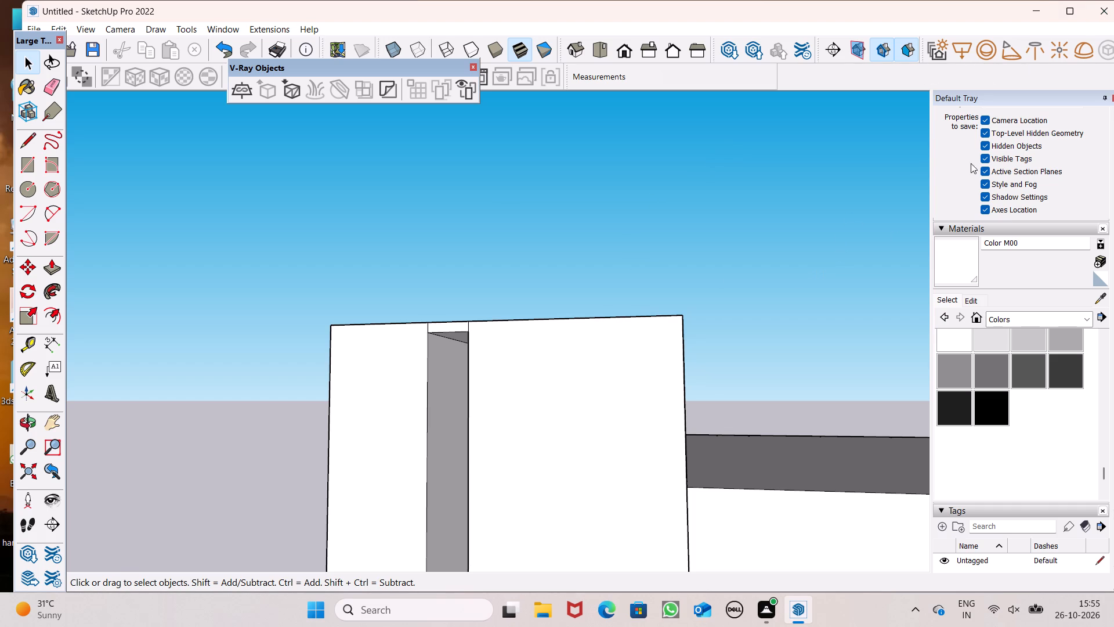
scroll(527, 257, down, 4)
scroll(399, 232, down, 4)
middle_drag(453, 236, 495, 347)
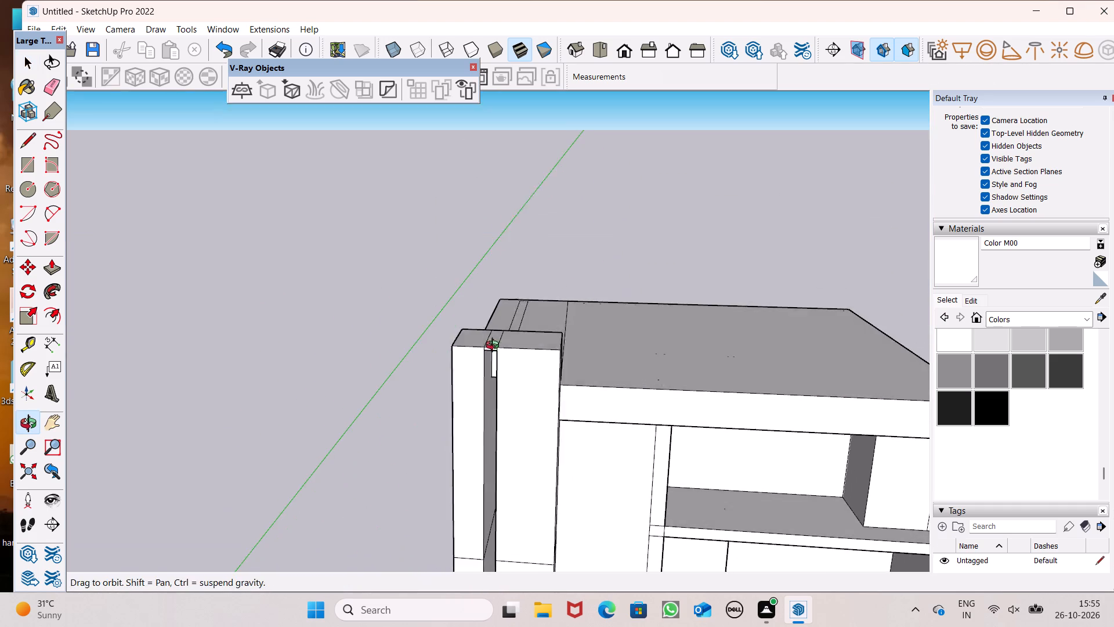
middle_drag(495, 347, 496, 347)
scroll(462, 275, down, 5)
middle_drag(546, 304, 803, 395)
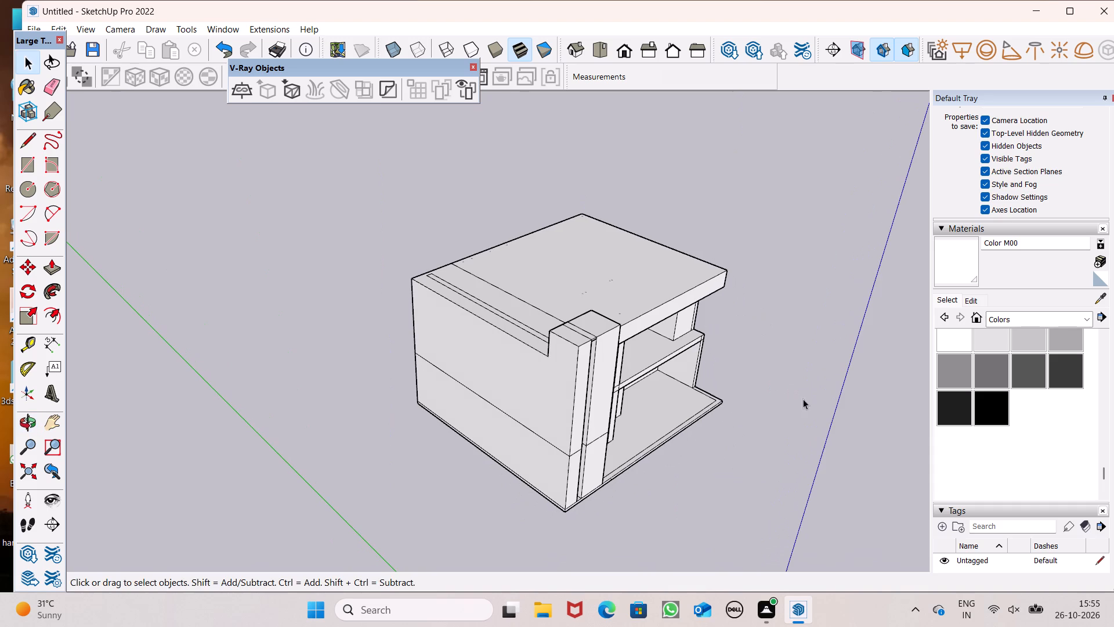
middle_drag(726, 445, 739, 452)
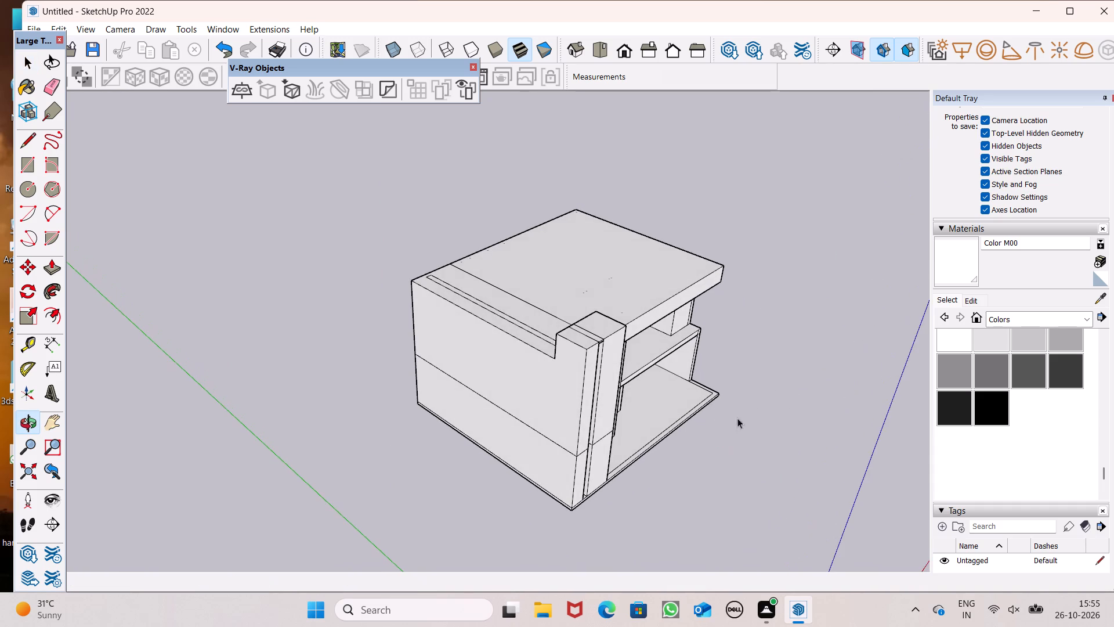
scroll(722, 405, up, 2)
middle_drag(669, 380, 456, 467)
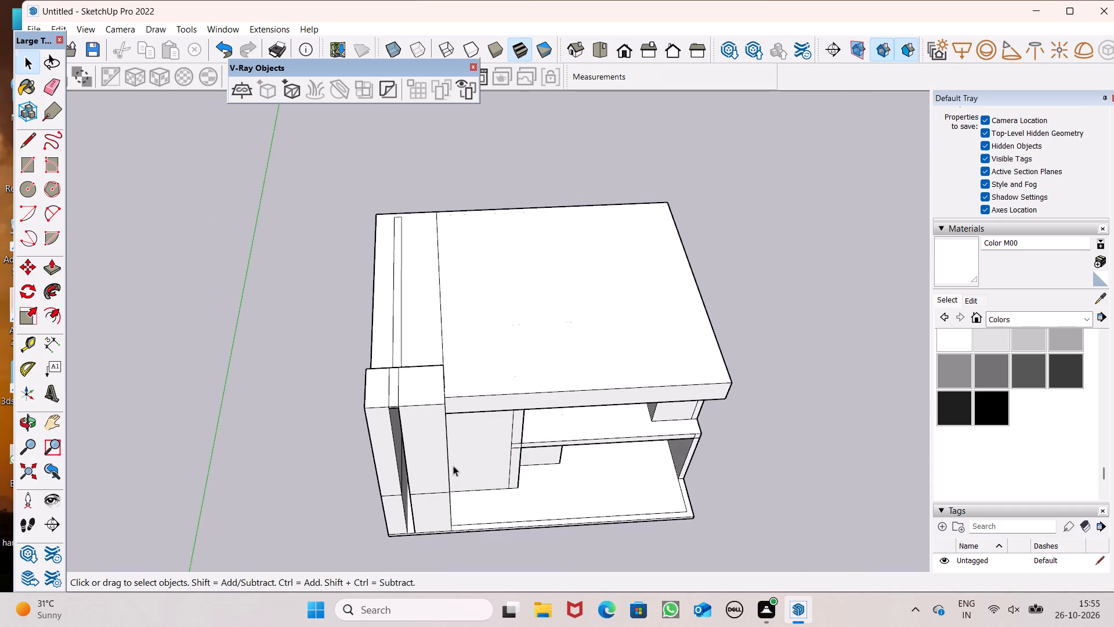
scroll(449, 352, up, 6)
scroll(465, 279, up, 2)
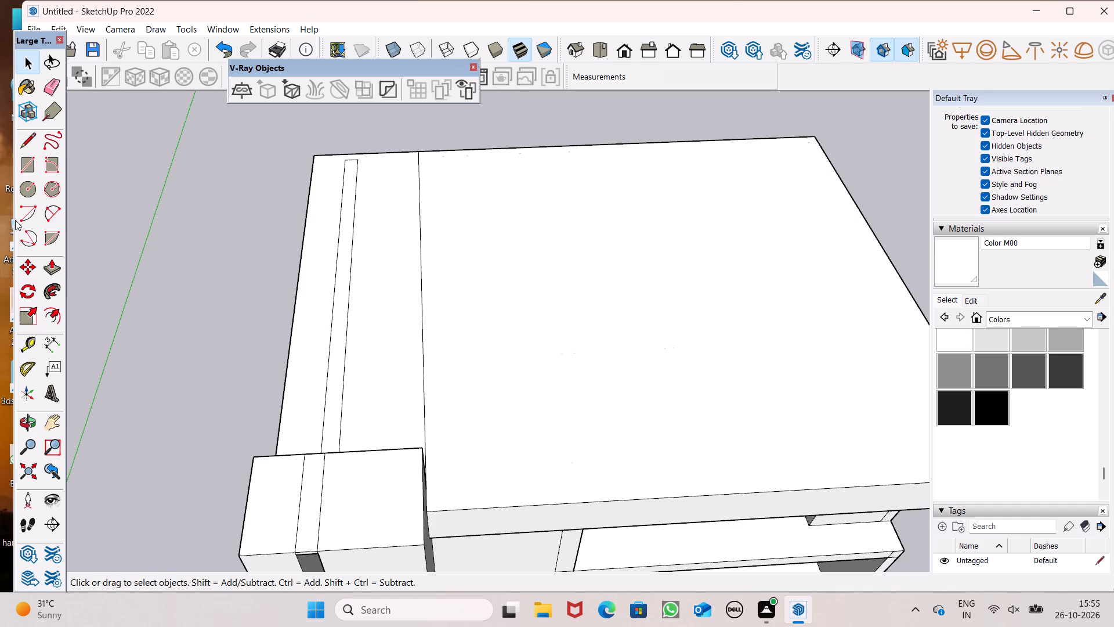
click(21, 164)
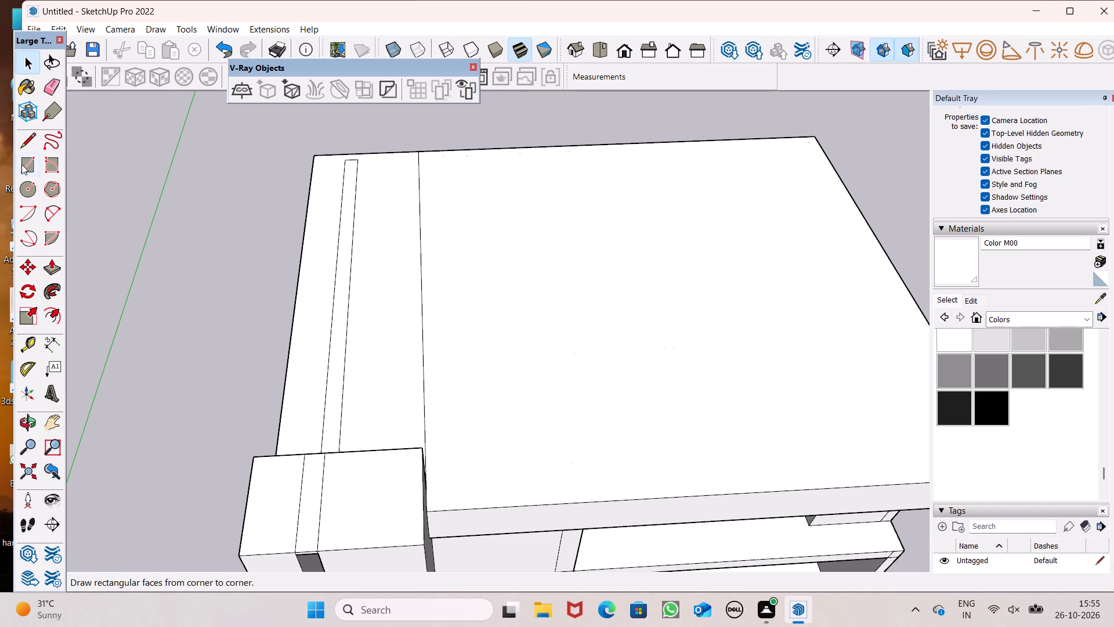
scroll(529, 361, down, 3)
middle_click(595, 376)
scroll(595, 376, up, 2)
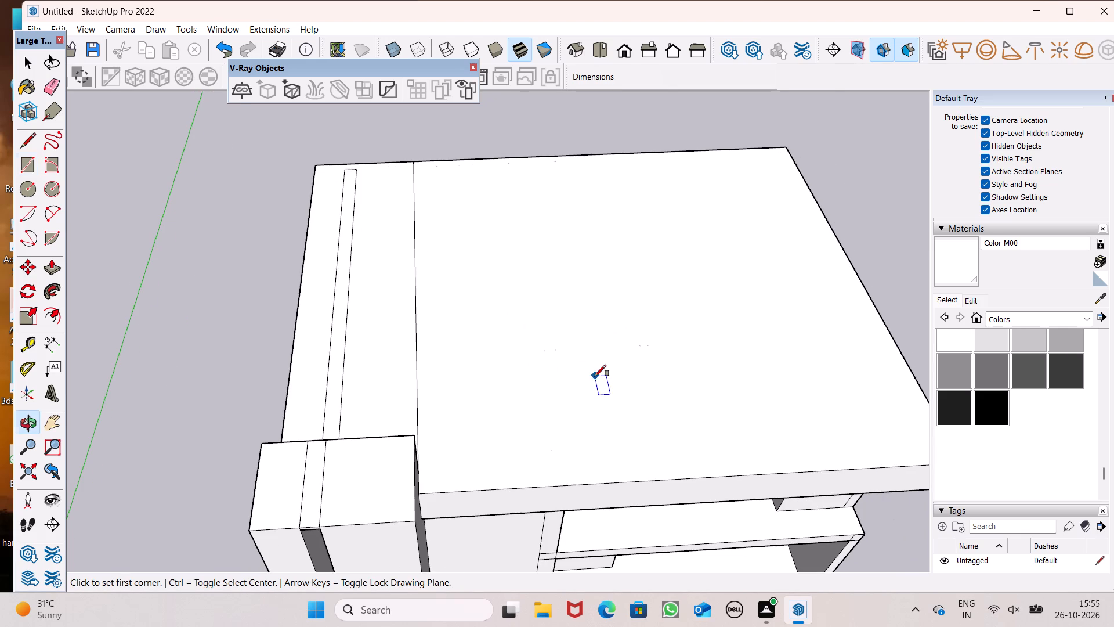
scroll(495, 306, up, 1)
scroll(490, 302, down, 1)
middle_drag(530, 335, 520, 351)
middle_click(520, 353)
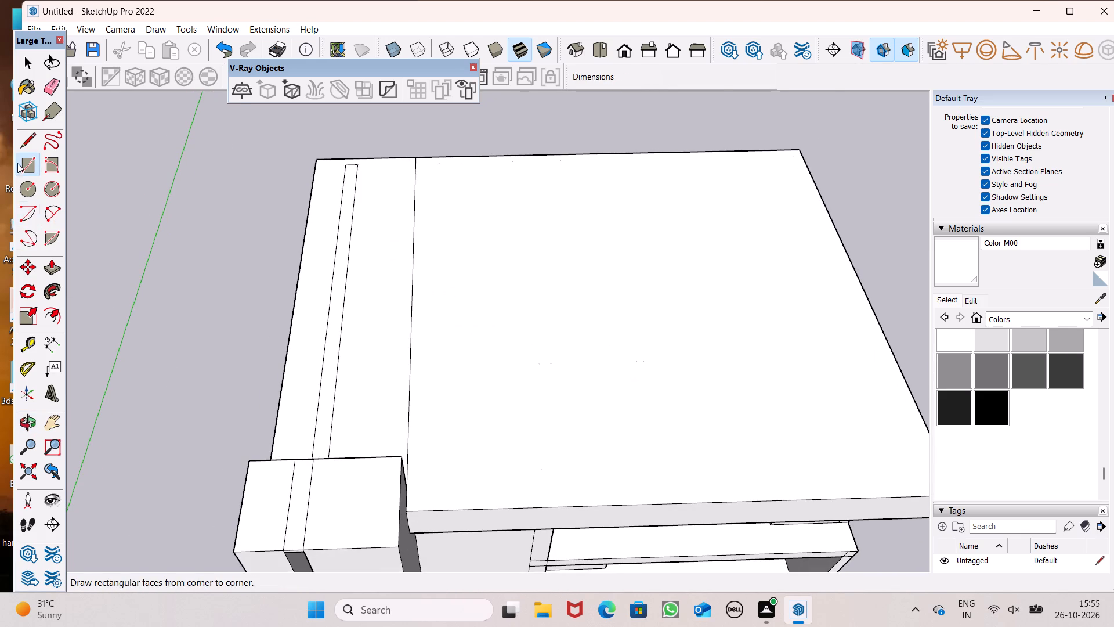
Outline the roof's rear corner with a line from the tower's outer edge onto the main roof and another about 18' to the rear edge.
click(26, 143)
scroll(308, 313, up, 2)
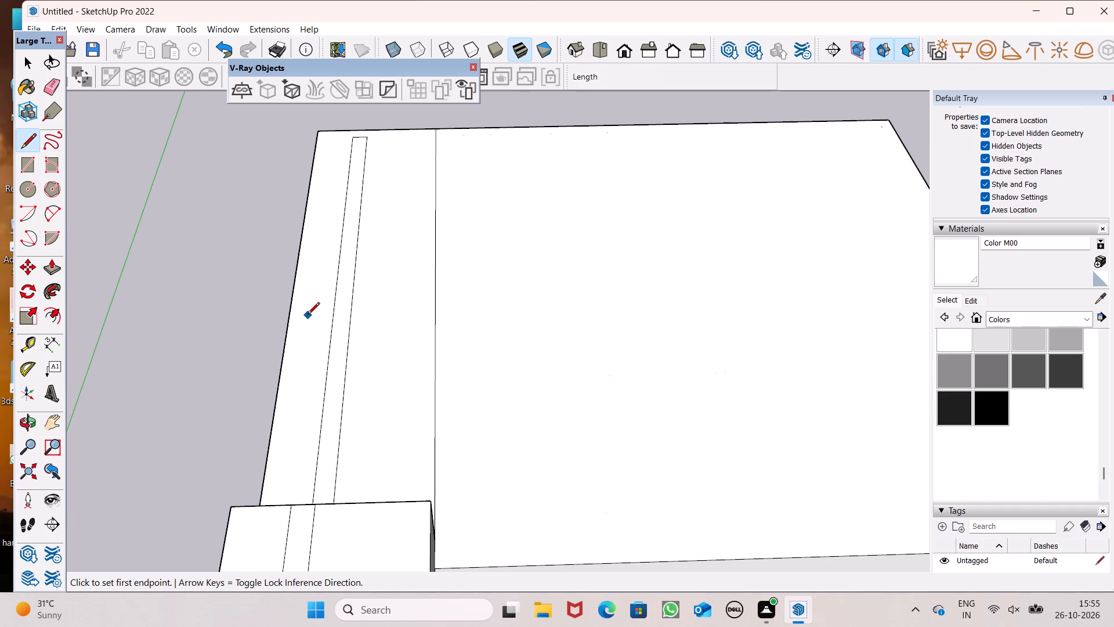
click(284, 353)
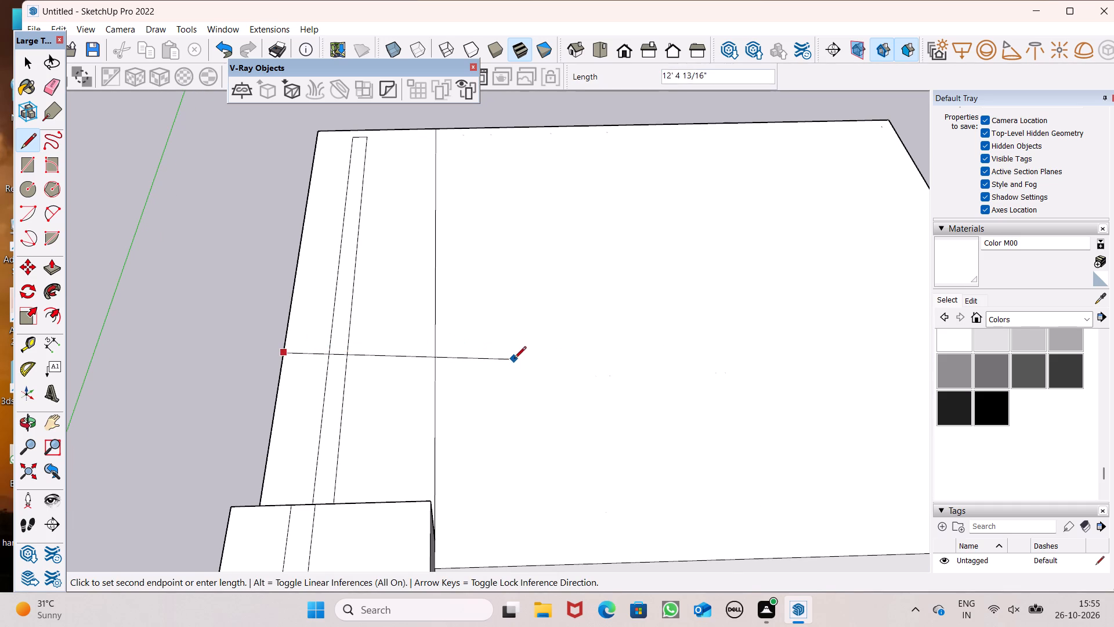
scroll(498, 359, down, 2)
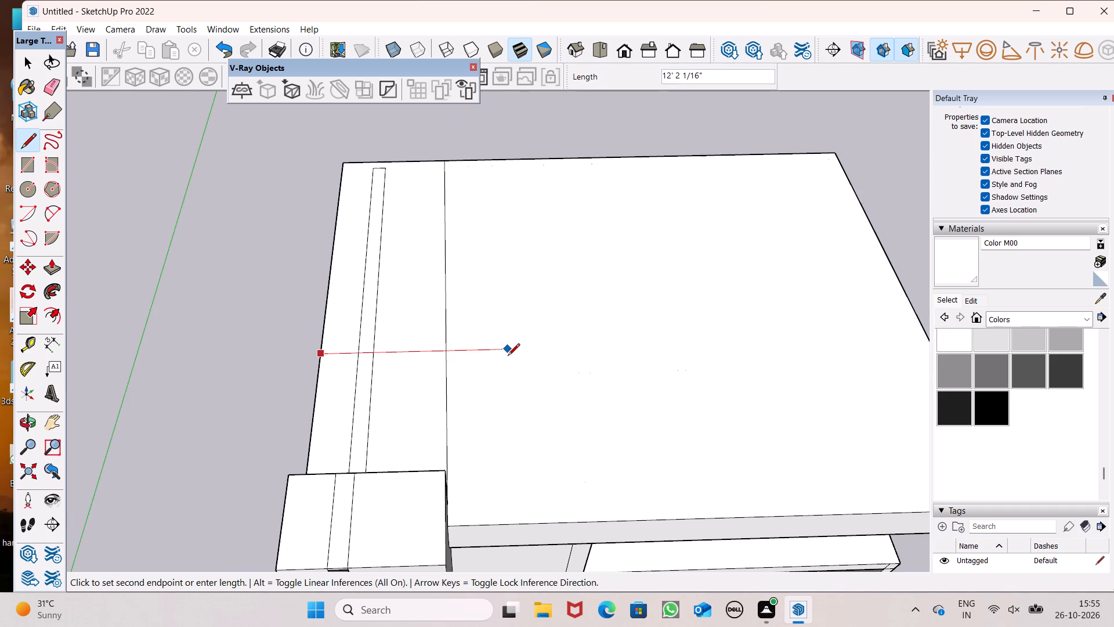
scroll(508, 356, down, 1)
click(604, 354)
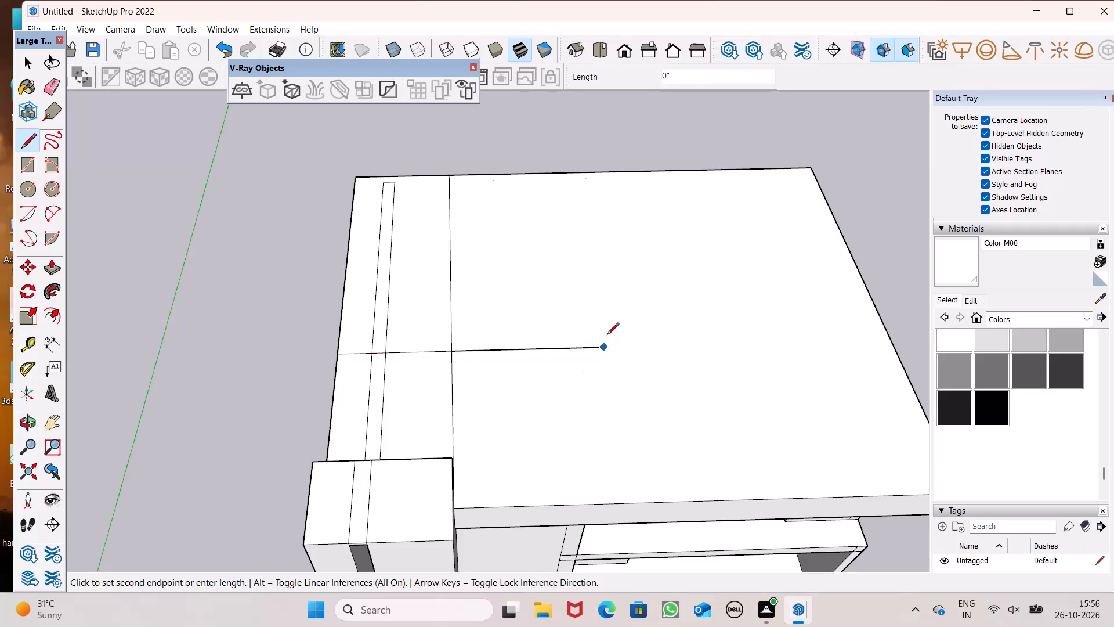
scroll(574, 178, up, 5)
click(574, 169)
scroll(554, 143, down, 6)
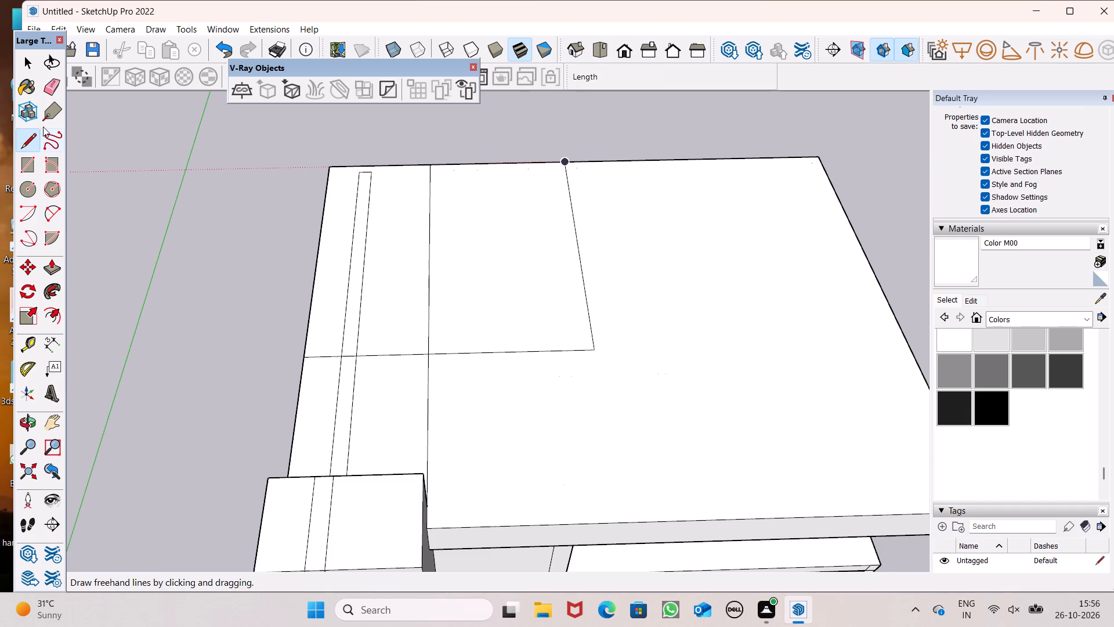
Push/Pull the tower roof faces beside the narrow strip within the rear outline up 10'.
click(49, 274)
drag(375, 342, 374, 322)
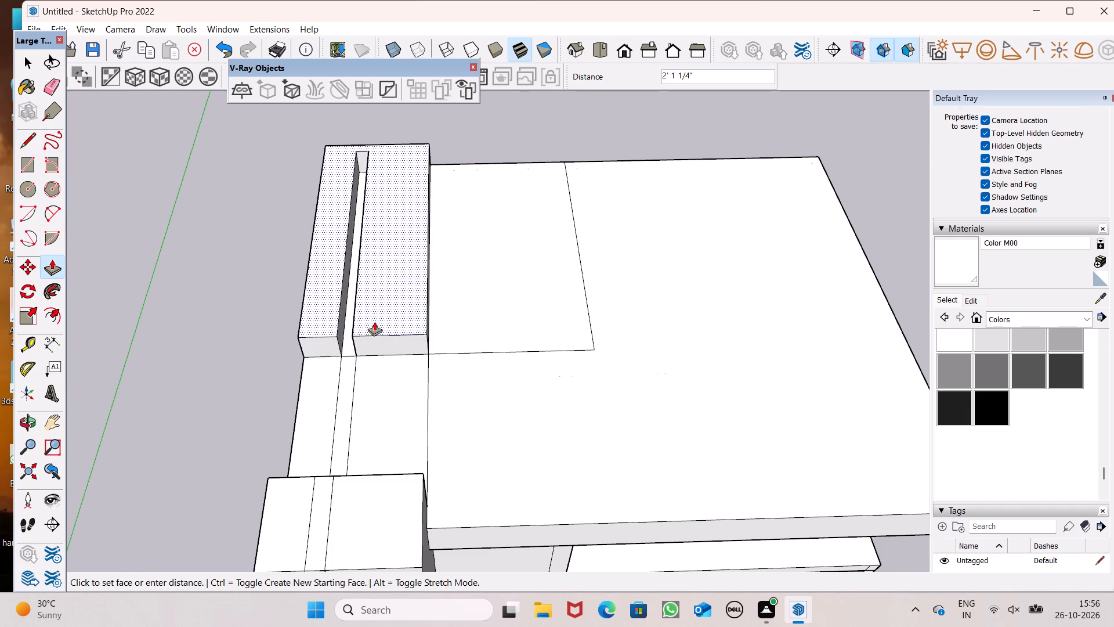
drag(374, 322, 374, 318)
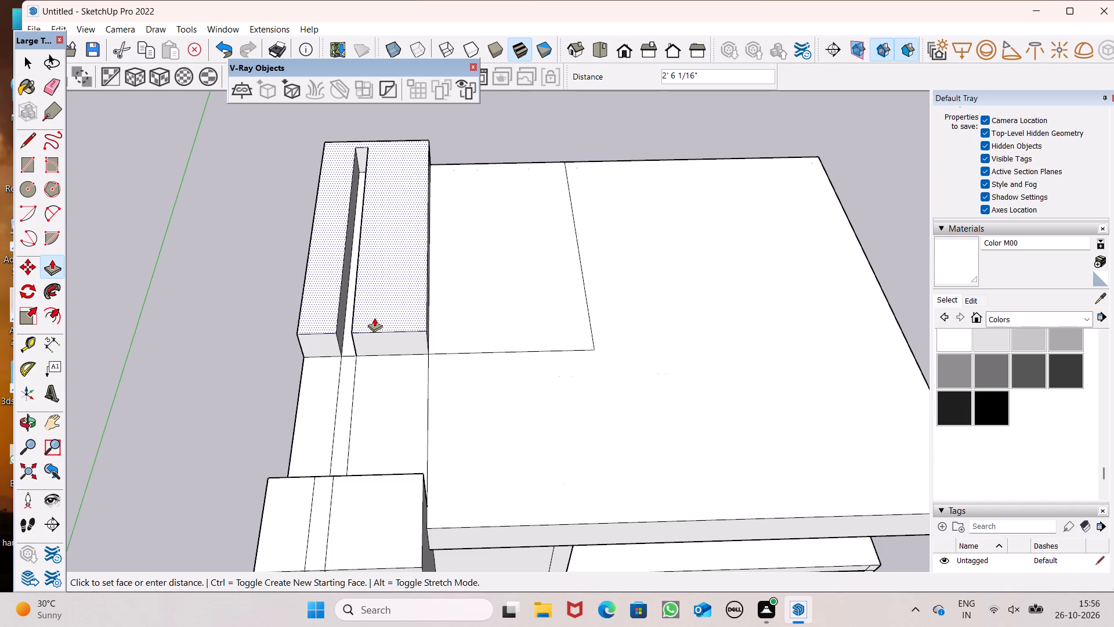
drag(374, 318, 378, 283)
text(10')
drag(378, 283, 377, 279)
key(Return)
Raise the adjoining outlined rectangle on the main roof 10', level with the raised tower section.
middle_drag(417, 384, 422, 370)
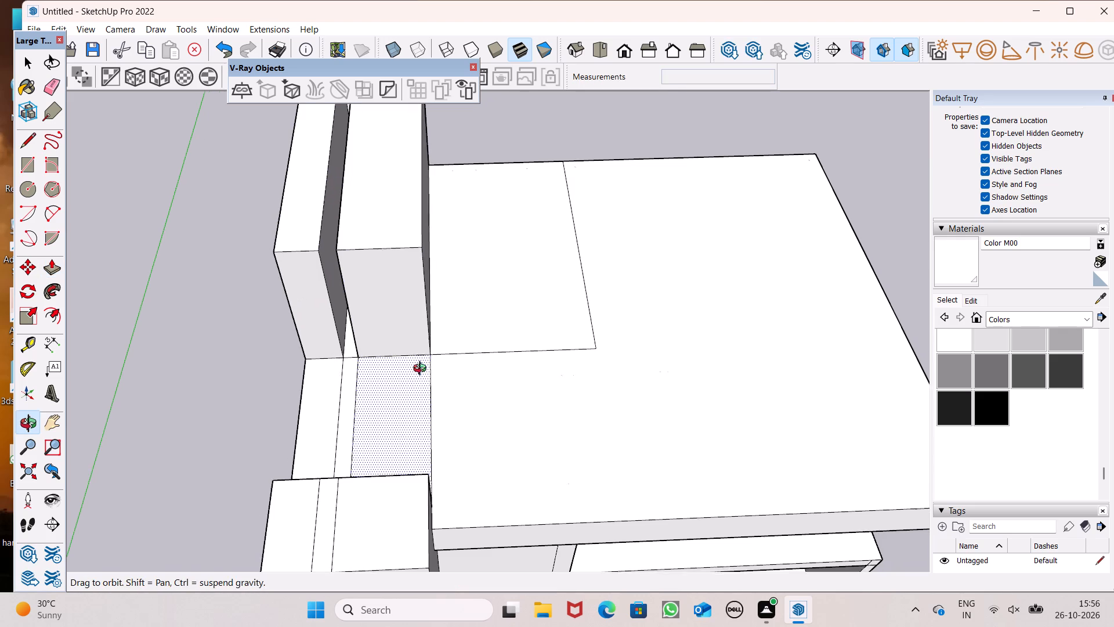
middle_drag(422, 370, 465, 268)
scroll(465, 268, up, 1)
scroll(467, 308, down, 5)
middle_drag(452, 359, 411, 444)
middle_drag(410, 445, 404, 445)
scroll(442, 363, down, 7)
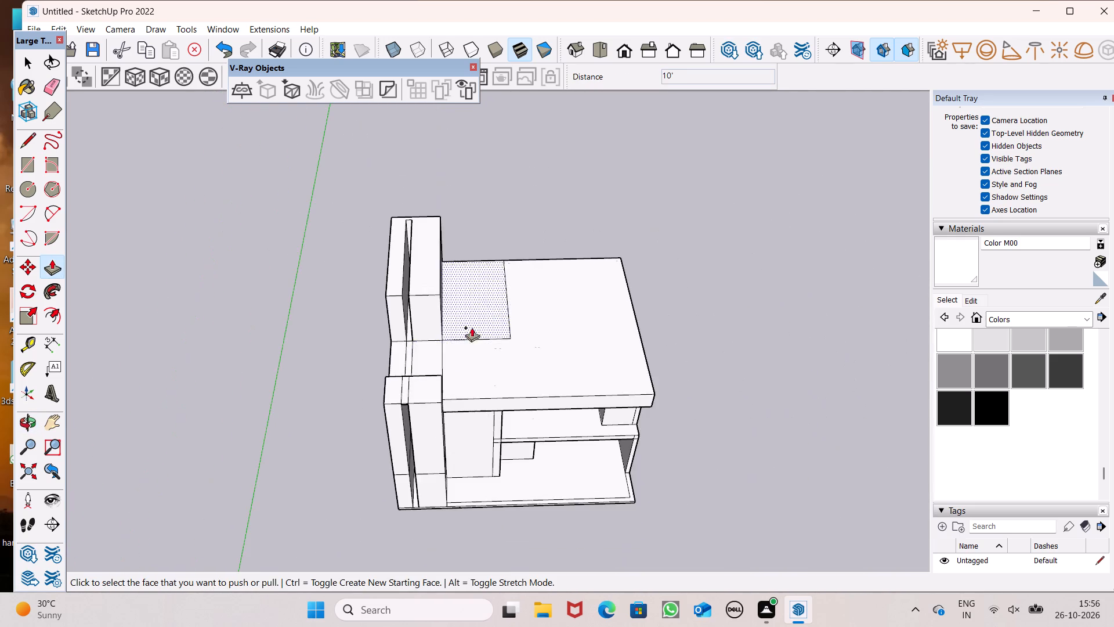
scroll(506, 248, up, 8)
scroll(504, 252, down, 1)
drag(415, 366, 362, 336)
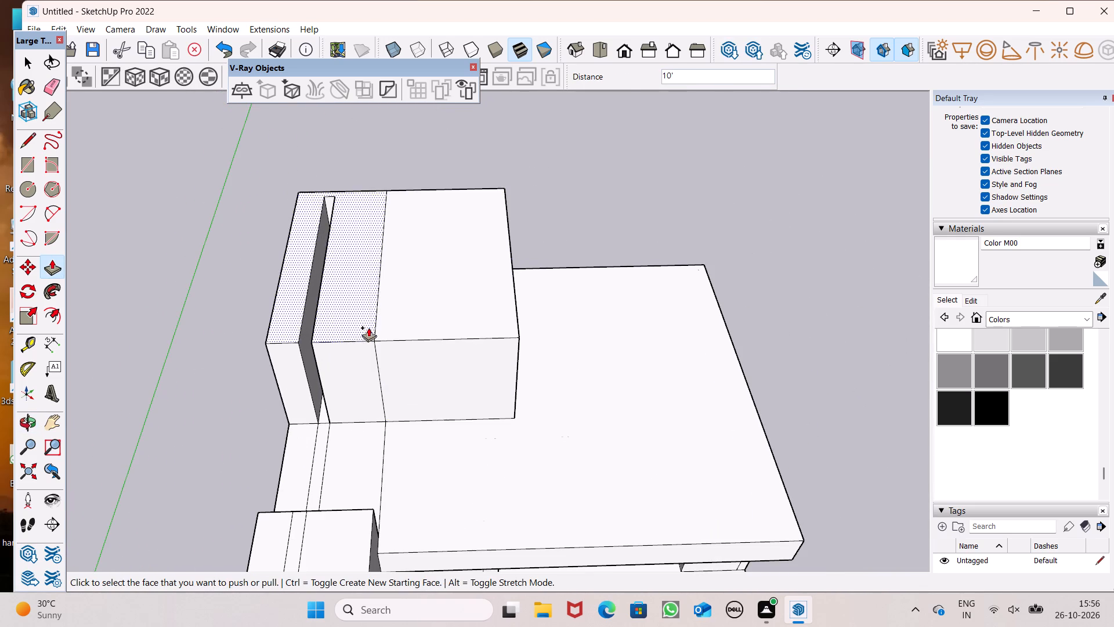
scroll(370, 326, down, 4)
Raise the narrow strip face in the slot of the new rear block 10', flush with the block's top.
middle_drag(375, 282, 402, 217)
scroll(328, 372, up, 6)
middle_drag(402, 412, 406, 417)
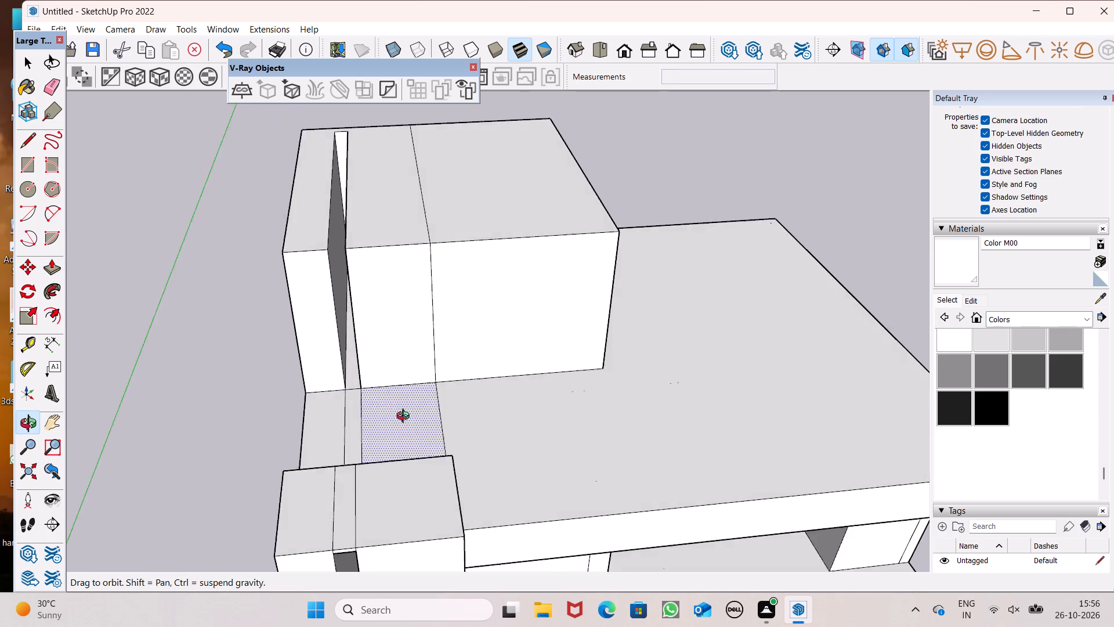
middle_drag(406, 417, 473, 486)
scroll(454, 428, up, 6)
drag(355, 458, 371, 284)
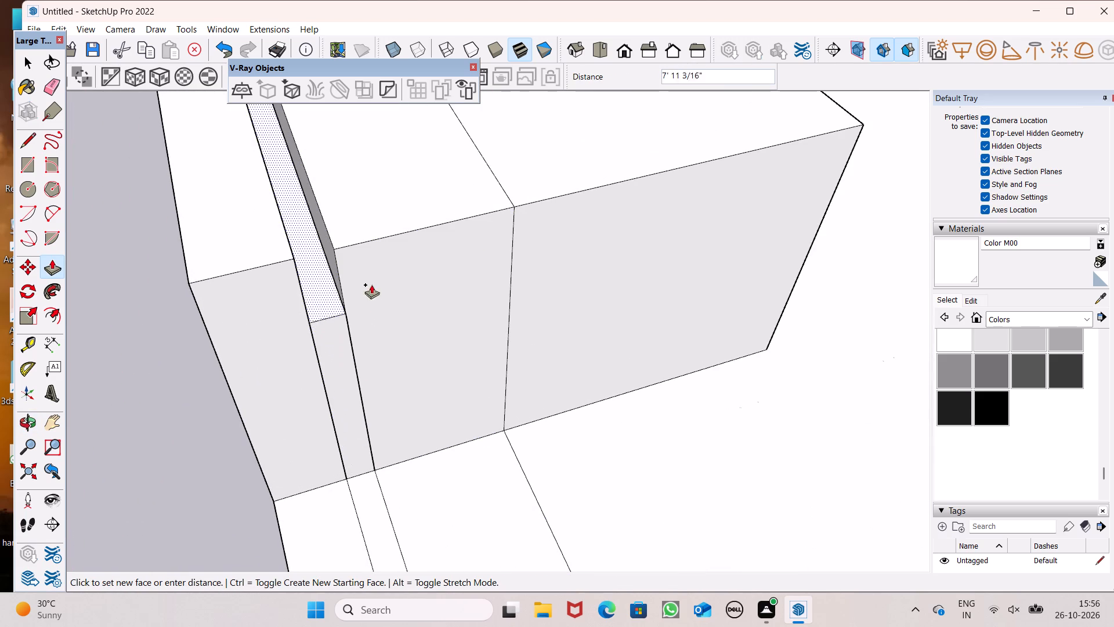
drag(371, 284, 351, 242)
scroll(277, 281, down, 13)
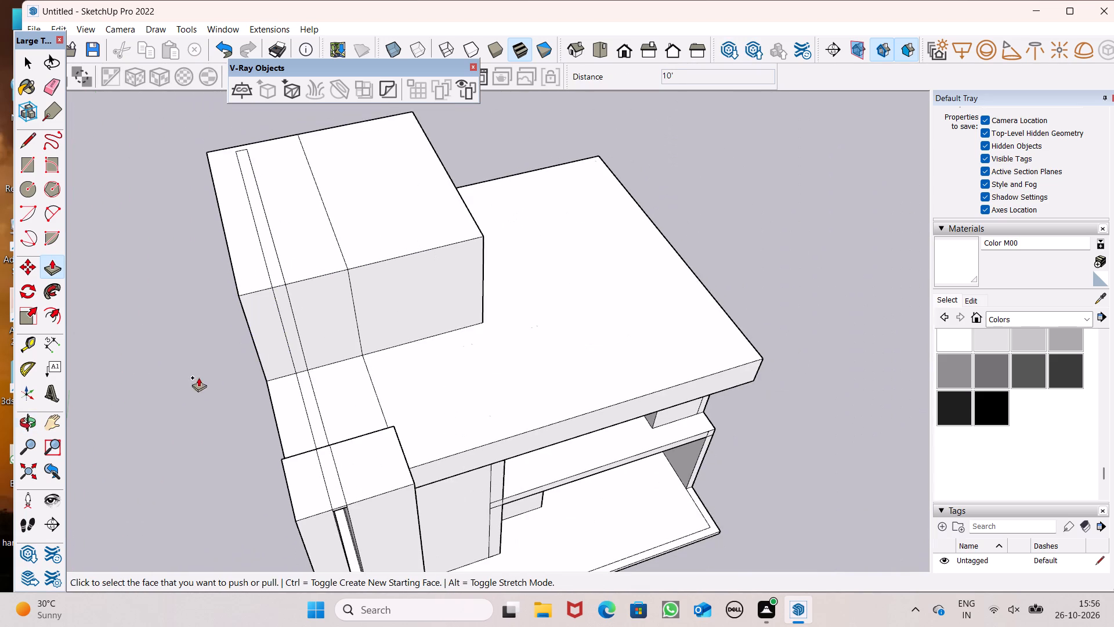
Erase the two long strip edges on top of the new rear block.
middle_drag(194, 358, 203, 125)
scroll(228, 201, up, 1)
middle_drag(229, 197, 208, 98)
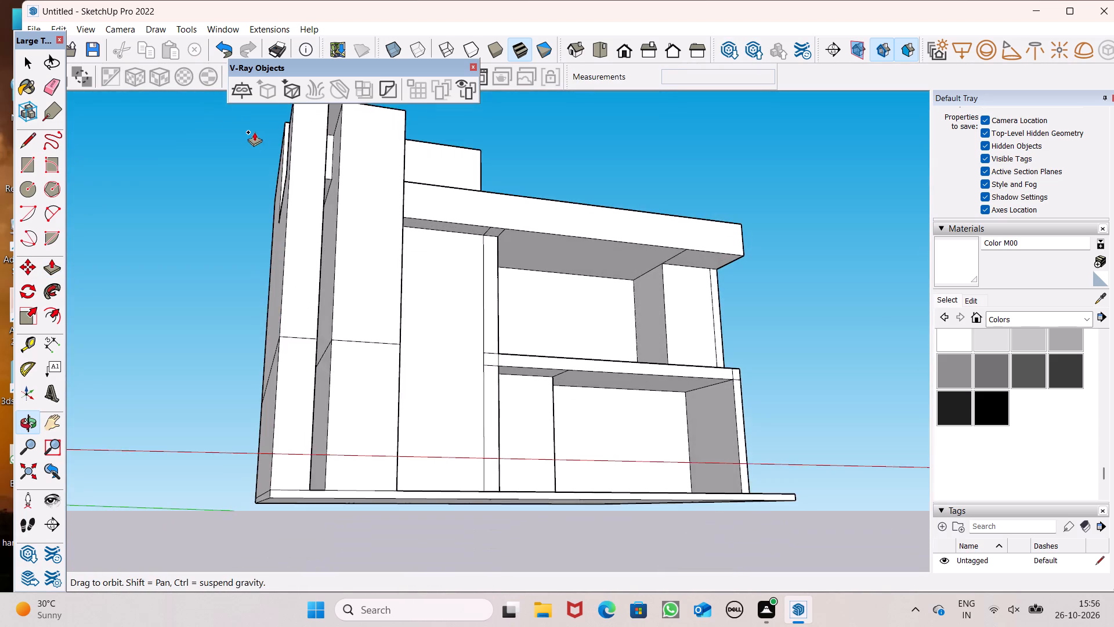
scroll(256, 135, up, 5)
middle_drag(334, 222, 322, 491)
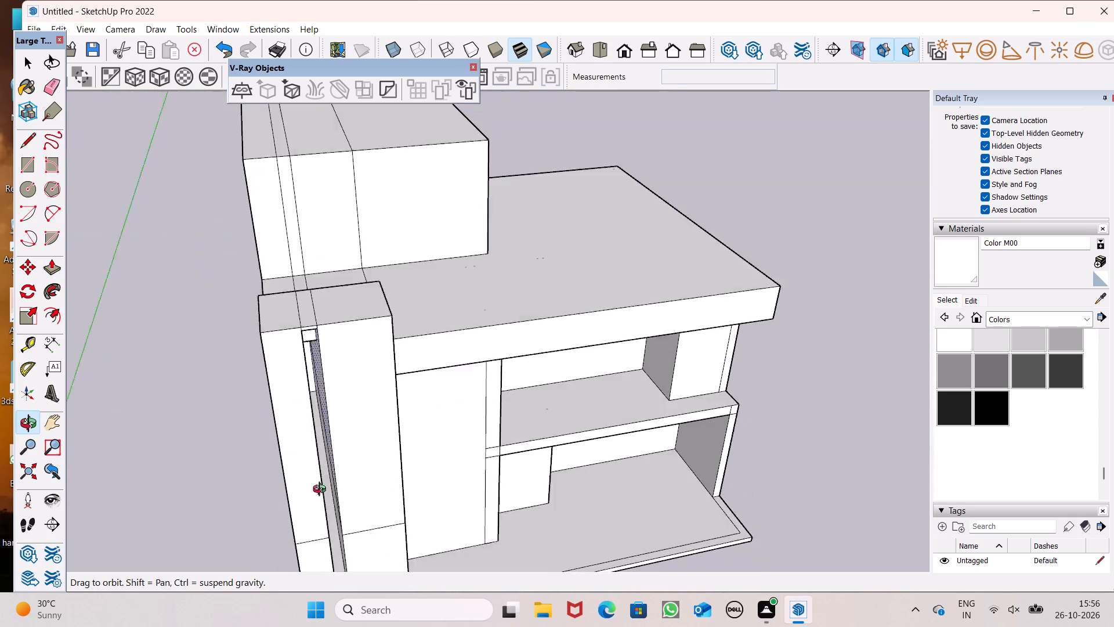
middle_drag(322, 491, 324, 530)
click(46, 80)
drag(248, 150, 262, 154)
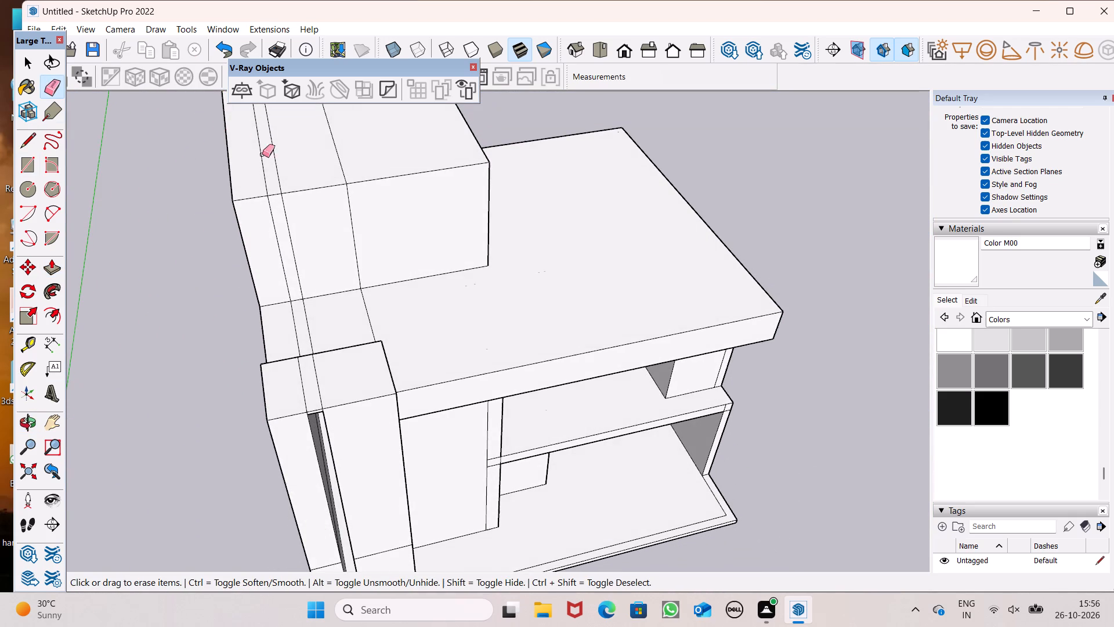
drag(262, 154, 276, 158)
Examine the house's front, the tower slot and the new rear block from low and high viewpoints.
scroll(338, 283, up, 1)
middle_drag(338, 283, 310, 31)
scroll(290, 0, up, 1)
scroll(346, 194, down, 2)
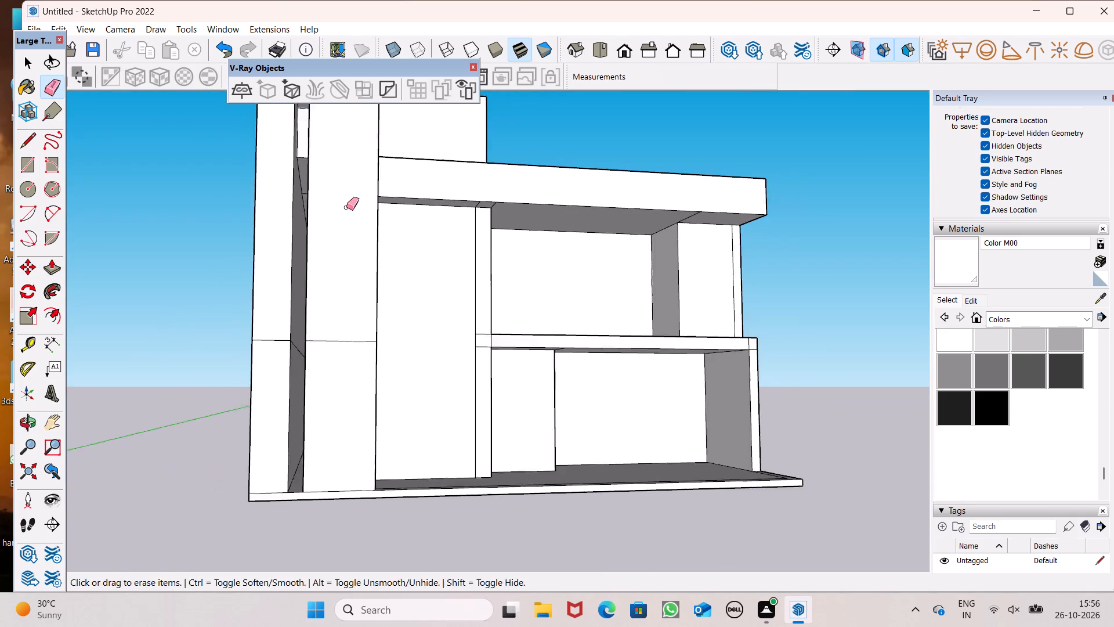
scroll(346, 207, down, 1)
middle_drag(354, 240, 363, 257)
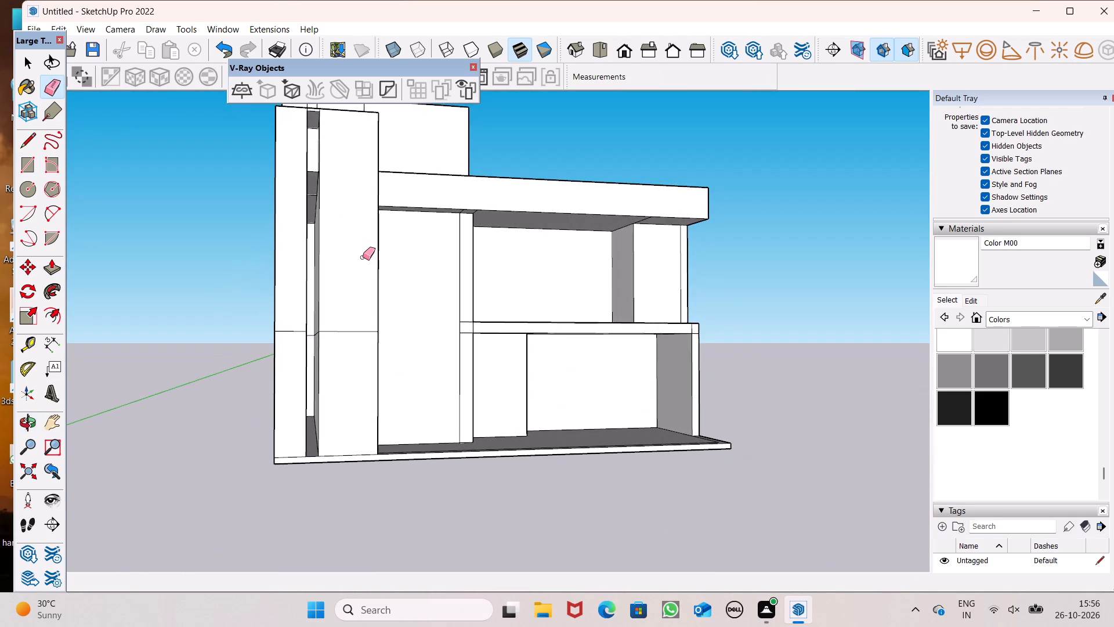
middle_drag(363, 257, 356, 269)
scroll(338, 270, down, 6)
scroll(353, 279, up, 1)
middle_drag(360, 301, 364, 522)
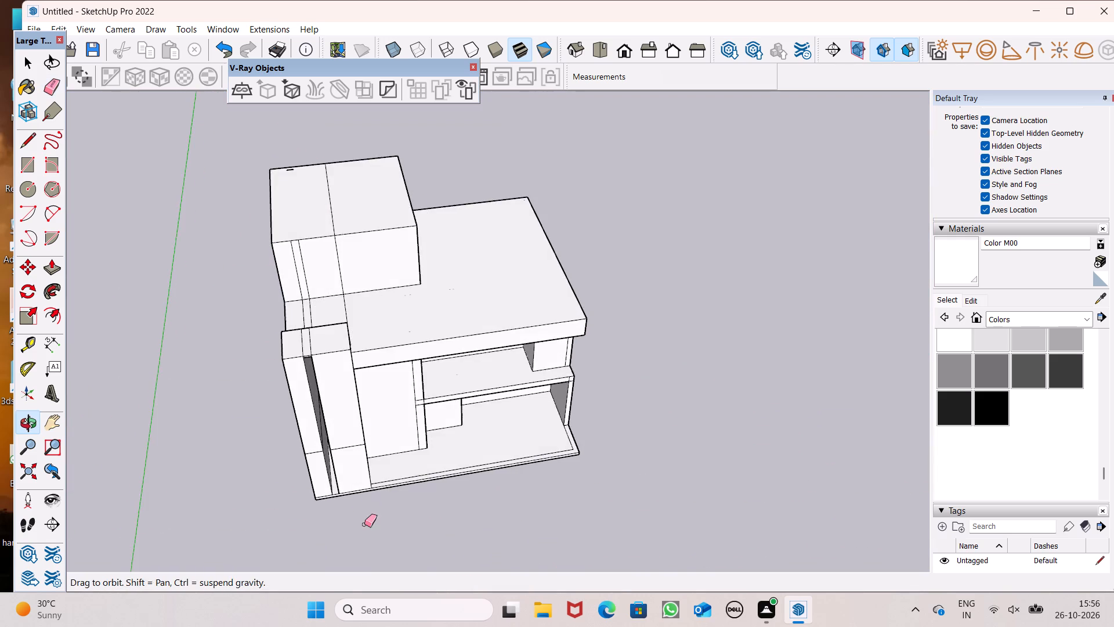
Erase the long dividing edge and the leftover short edges on top of the rear roof block.
scroll(301, 394, down, 2)
scroll(303, 294, up, 10)
scroll(284, 257, down, 5)
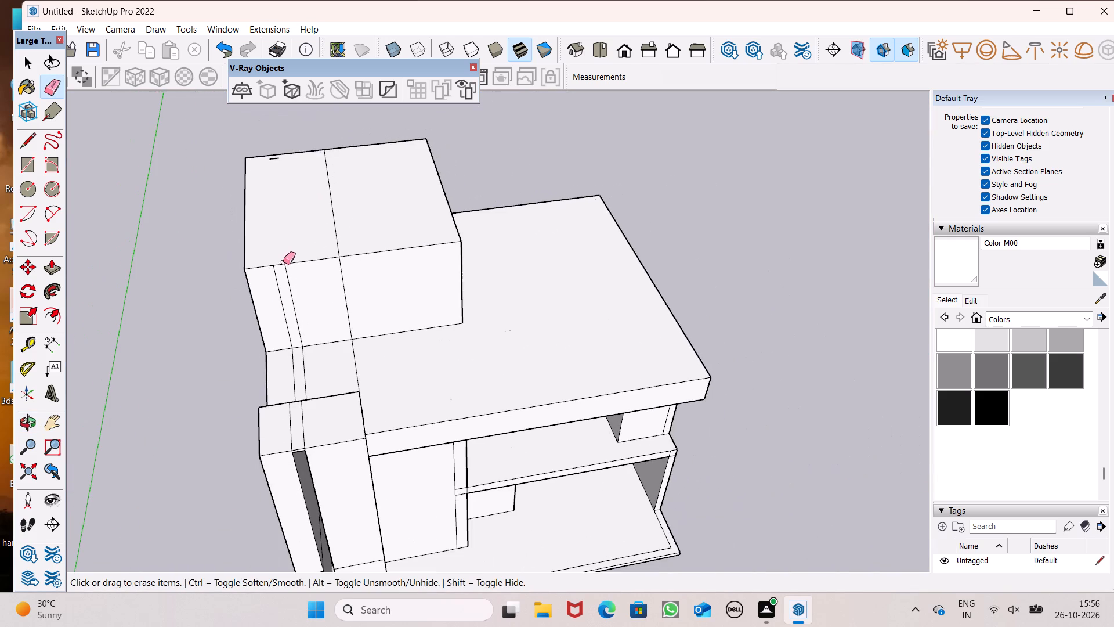
scroll(297, 157, up, 7)
drag(243, 165, 382, 219)
scroll(366, 163, up, 2)
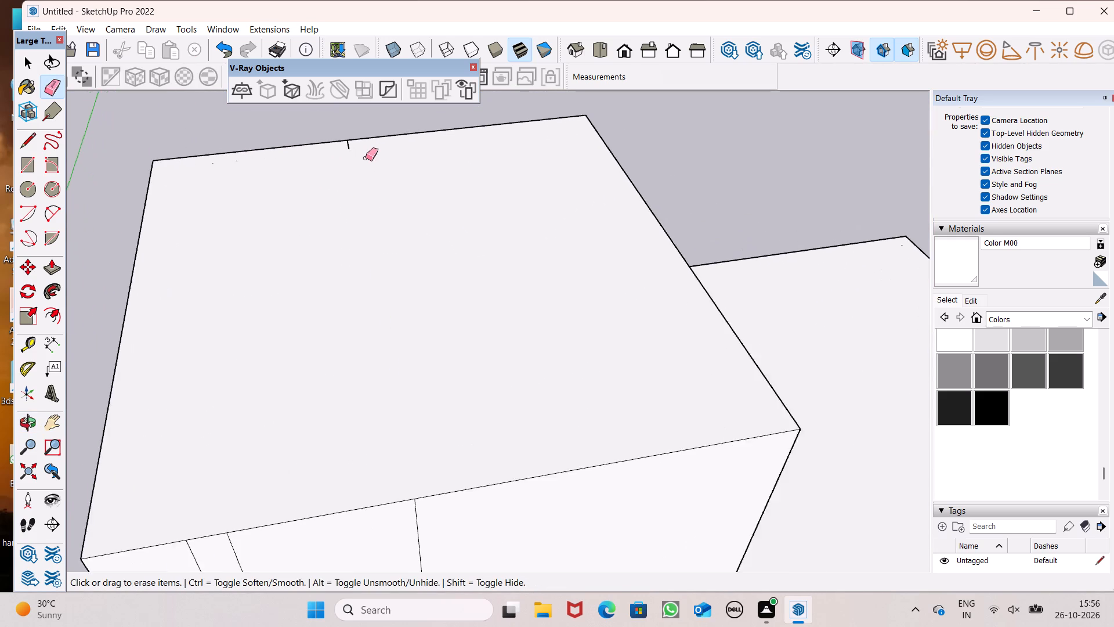
scroll(366, 158, up, 6)
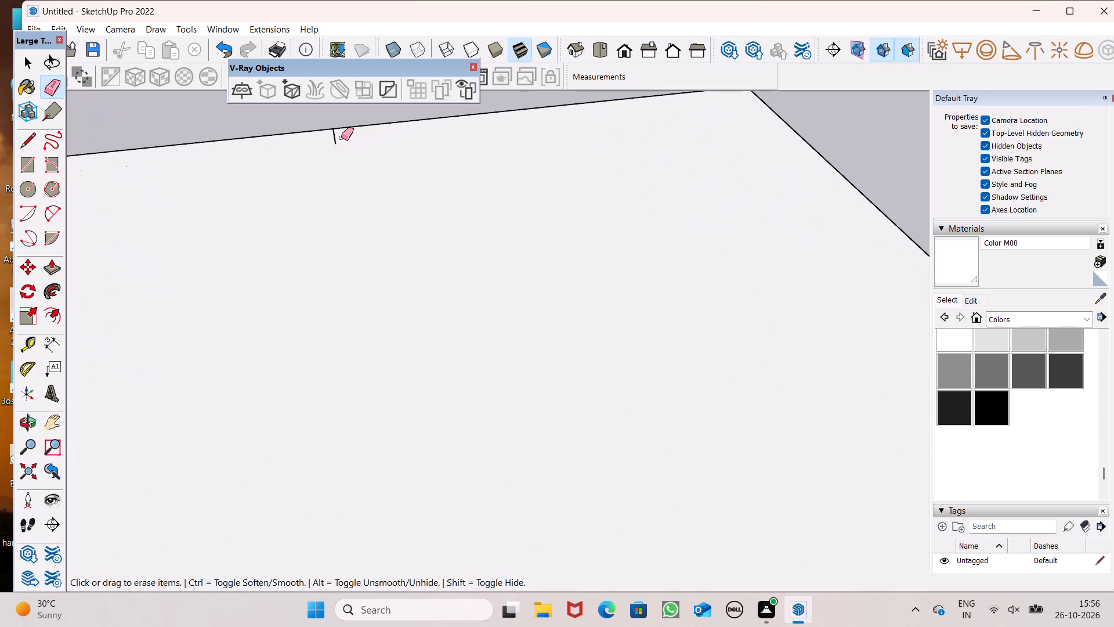
drag(341, 138, 331, 141)
scroll(368, 207, down, 8)
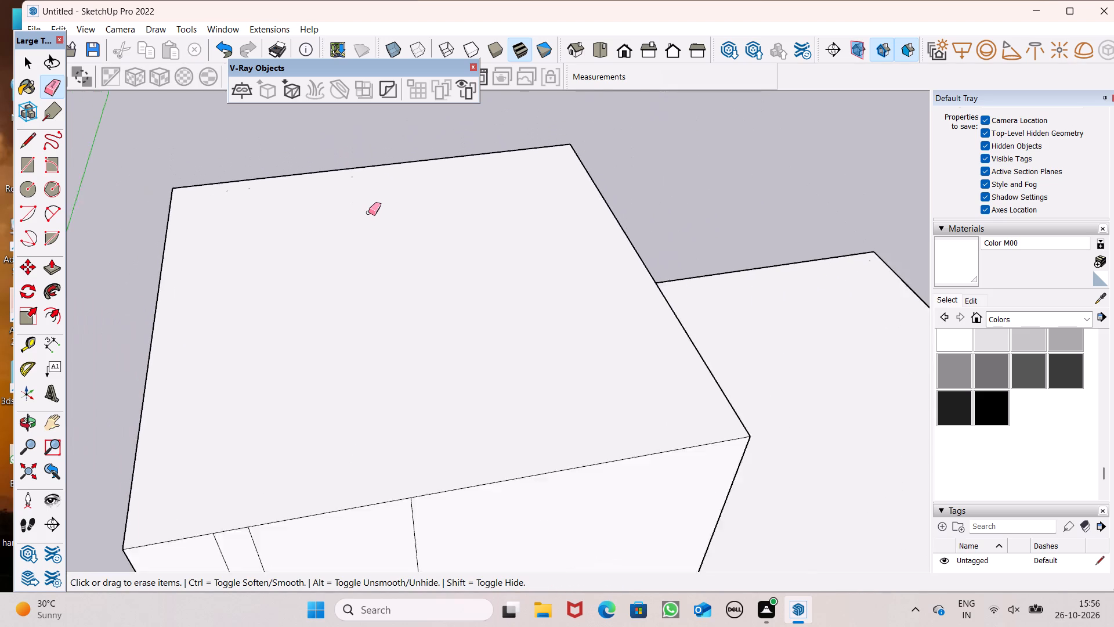
scroll(368, 212, up, 2)
scroll(368, 212, down, 8)
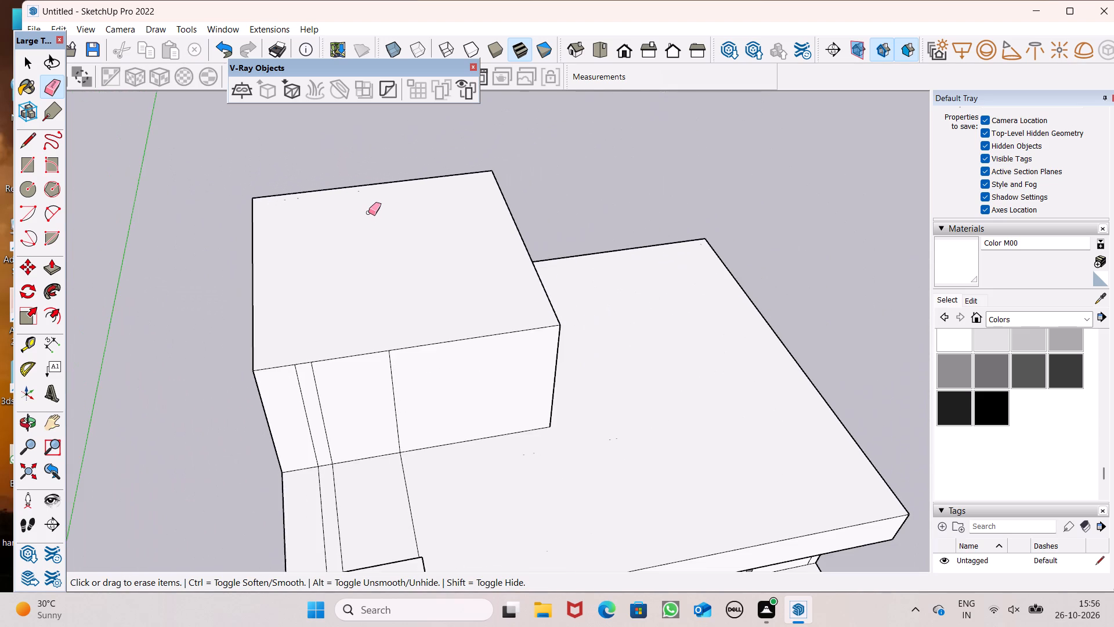
Erase the two closely spaced vertical strip edges on the front face of the rear roof block.
middle_drag(359, 267, 331, 160)
scroll(340, 201, down, 1)
middle_drag(353, 235, 352, 242)
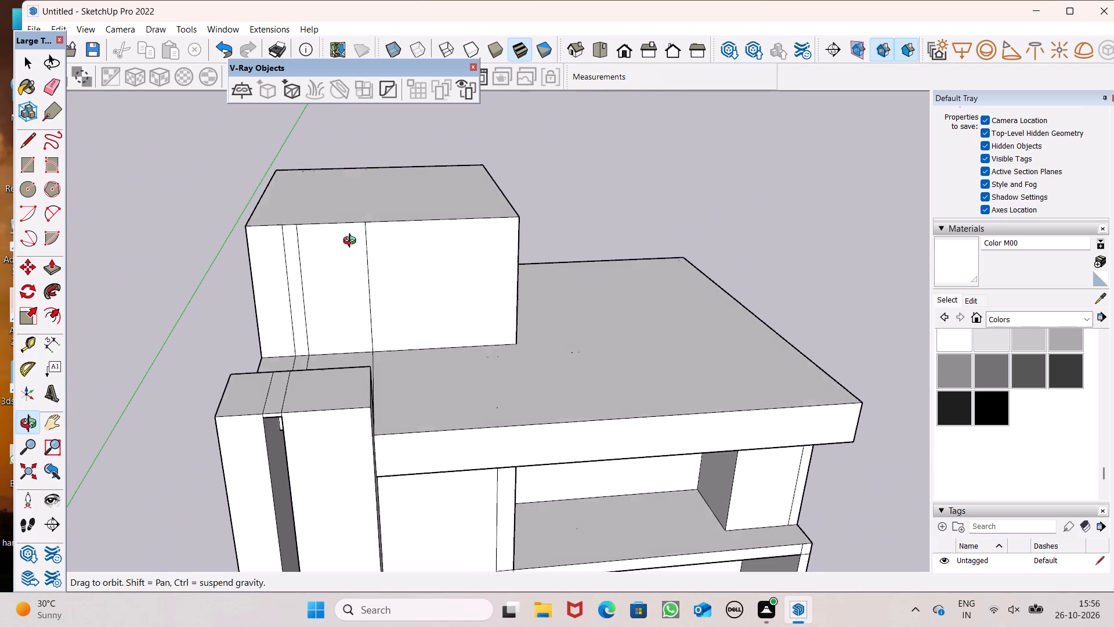
middle_drag(352, 242, 296, 253)
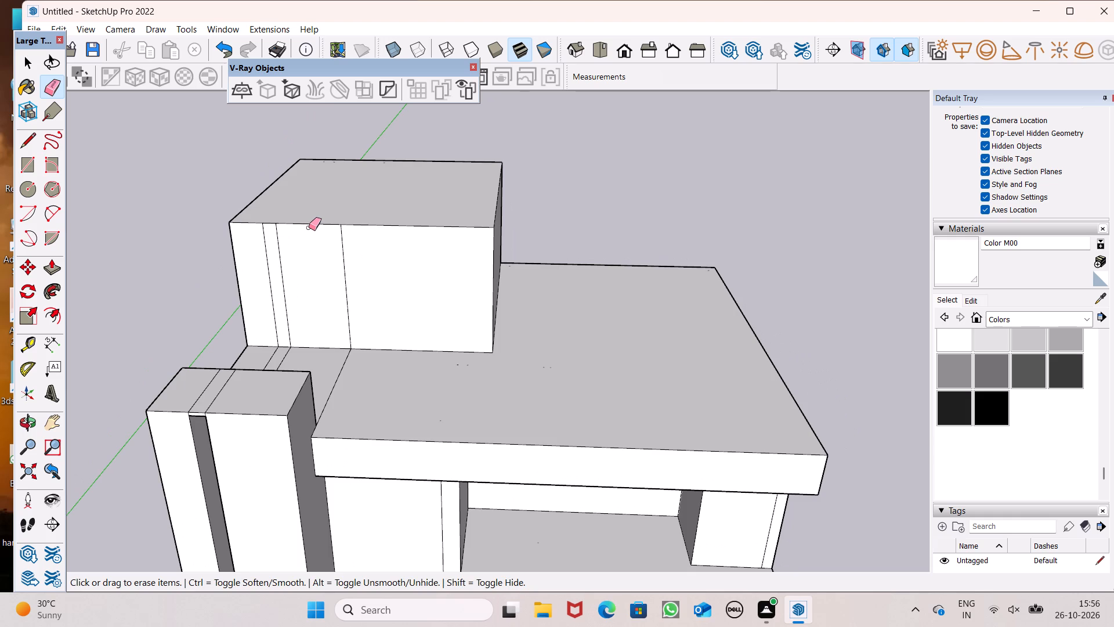
scroll(342, 222, down, 3)
middle_drag(357, 244, 367, 203)
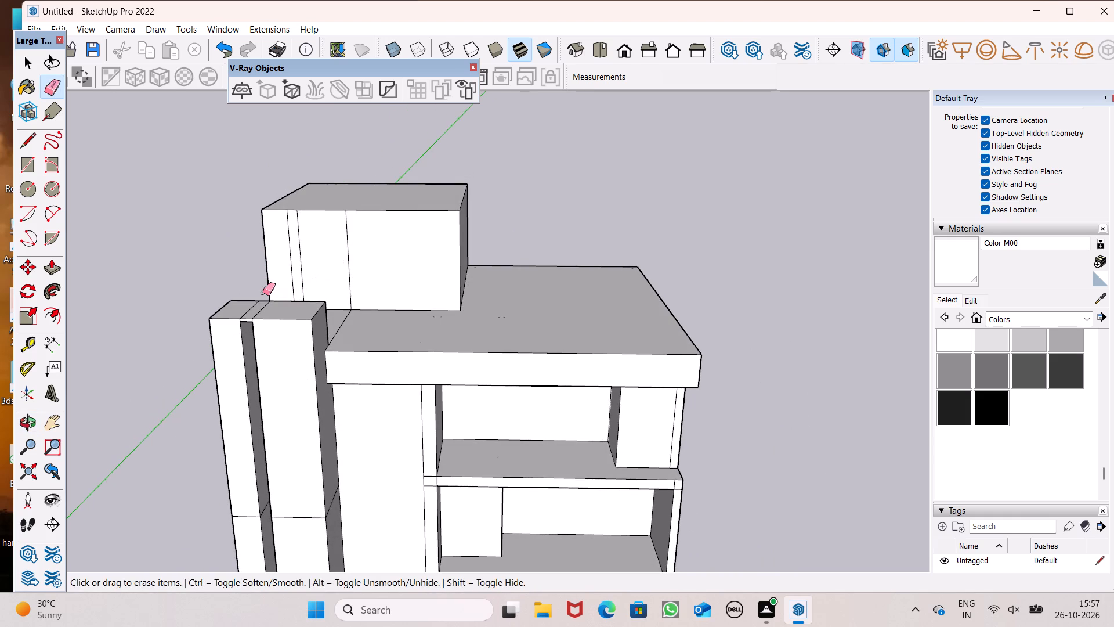
scroll(286, 272, up, 1)
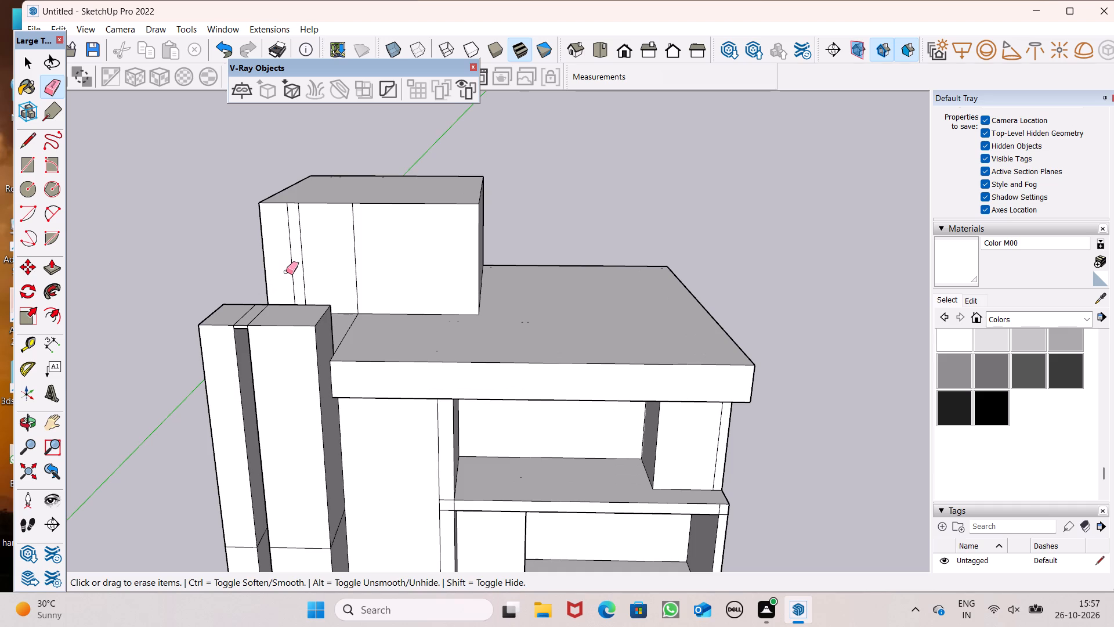
scroll(298, 270, up, 5)
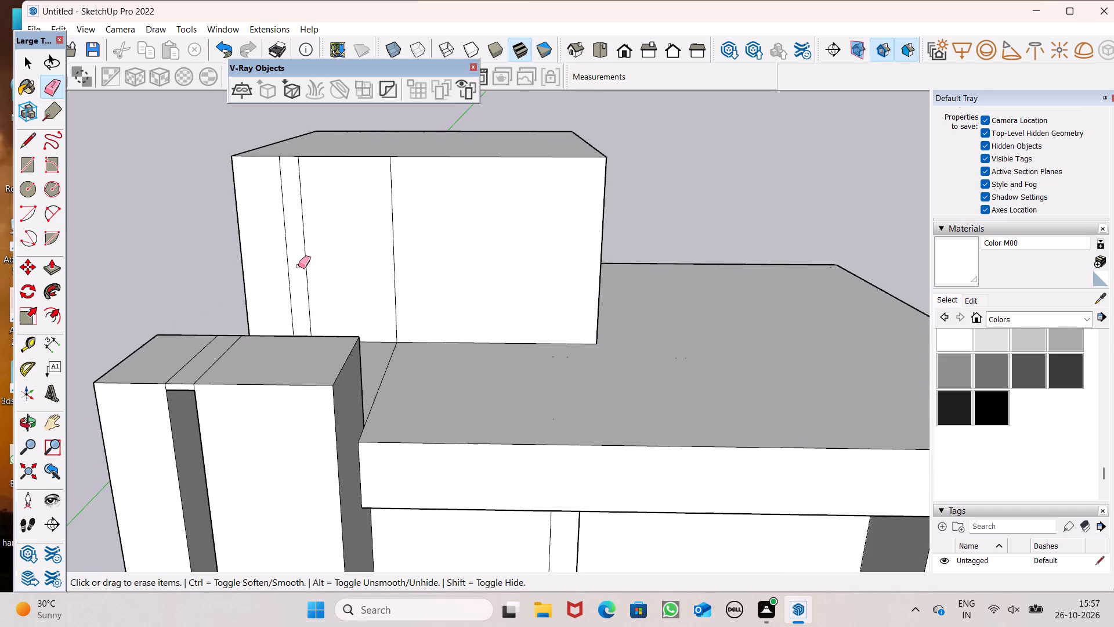
scroll(298, 266, up, 3)
drag(302, 258, 302, 257)
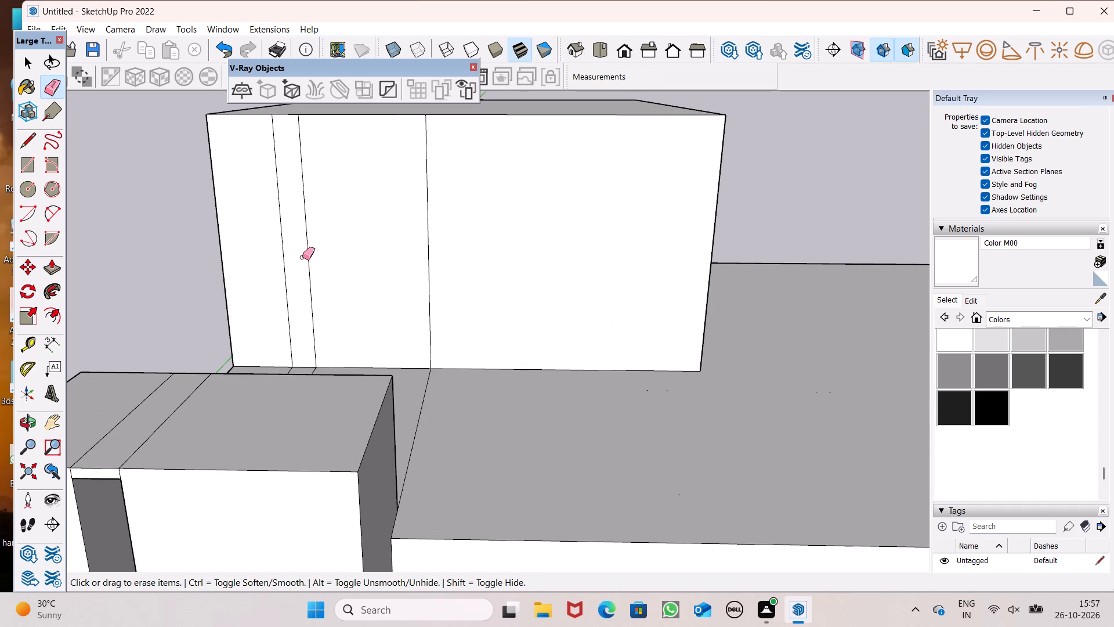
drag(302, 257, 310, 263)
Place two guide lines on the main roof, each offset 9" inward, from its outer side edge and its rear edge.
scroll(310, 254, down, 4)
middle_drag(334, 280, 327, 354)
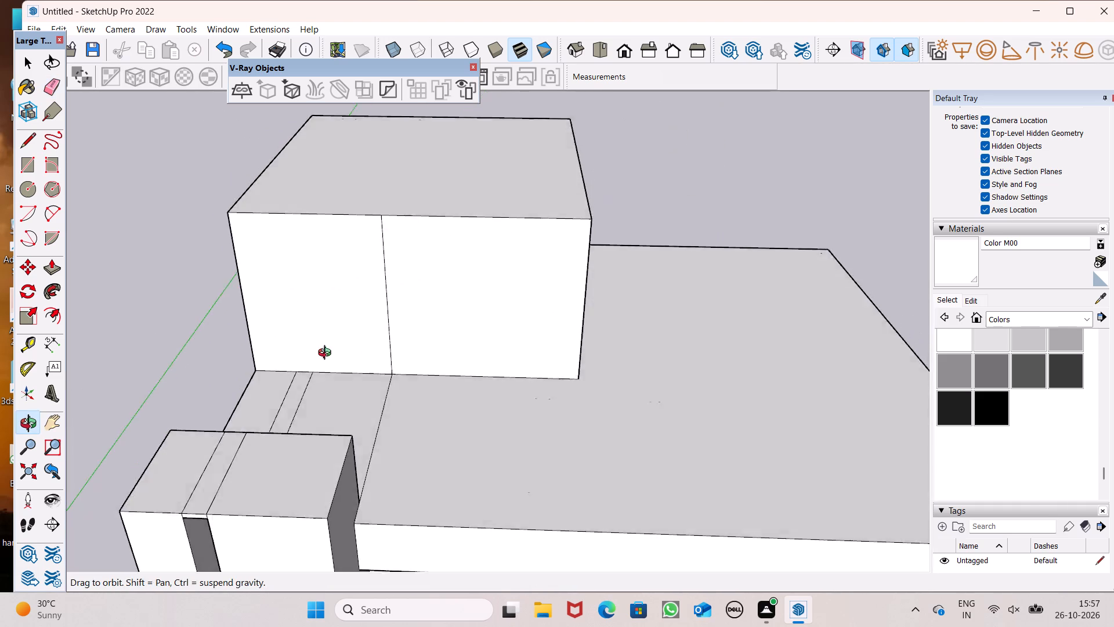
middle_drag(327, 354, 319, 382)
scroll(314, 387, up, 2)
scroll(331, 310, down, 5)
middle_drag(459, 366, 350, 327)
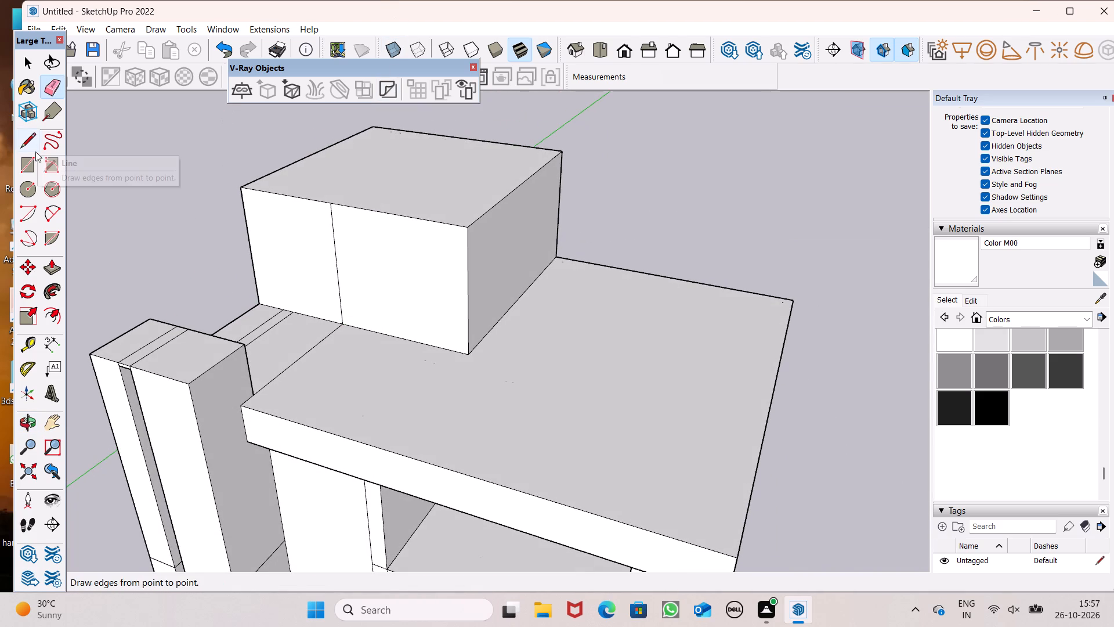
scroll(0, 146, down, 1)
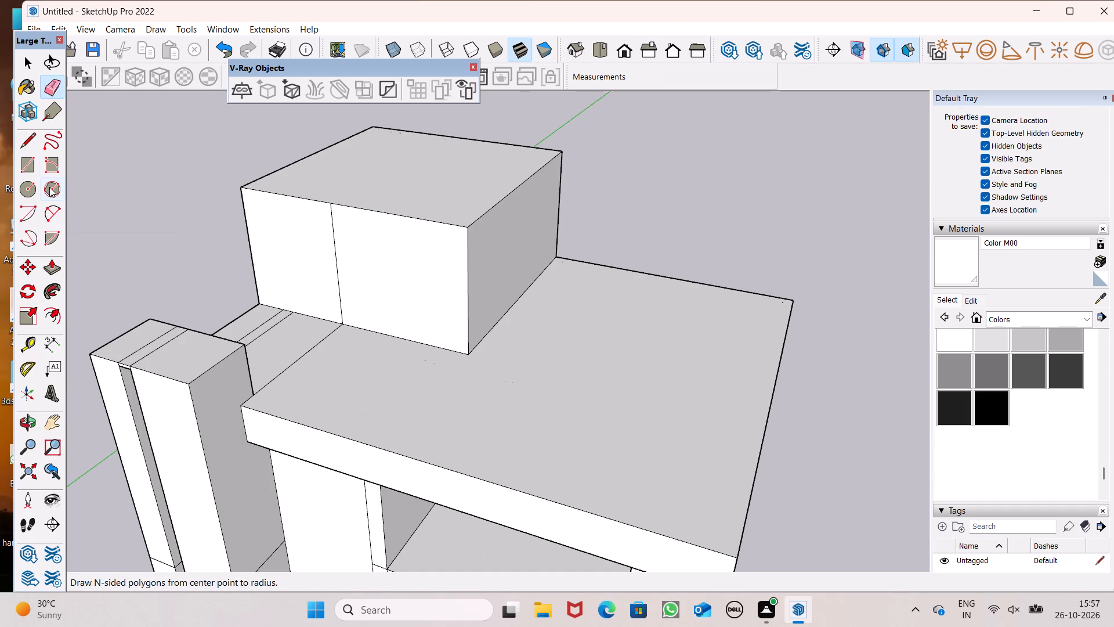
click(39, 339)
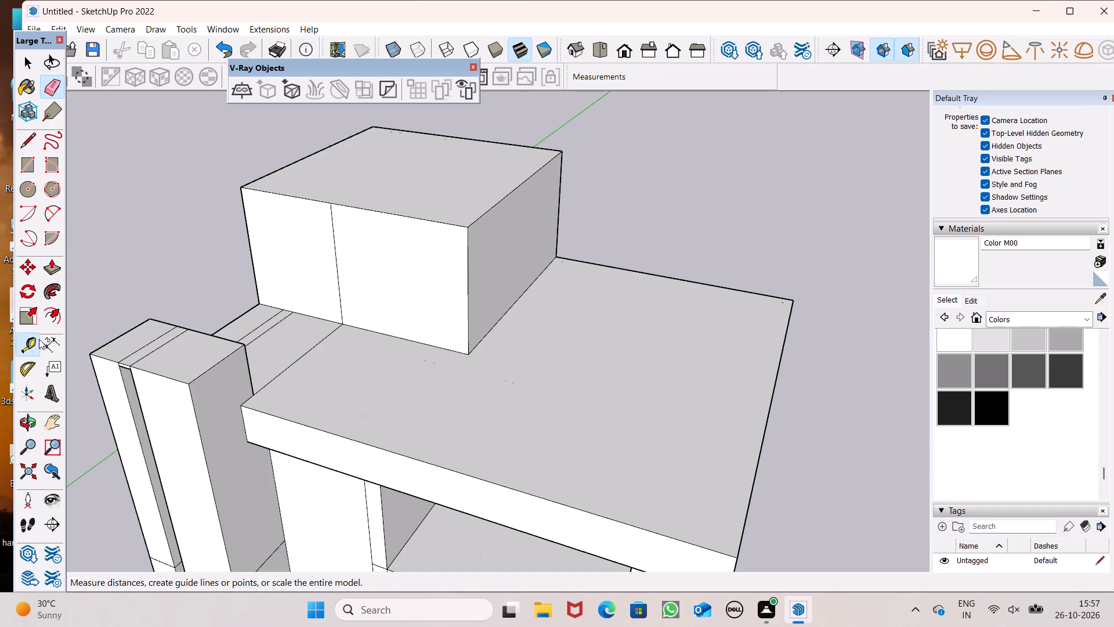
scroll(370, 178, down, 1)
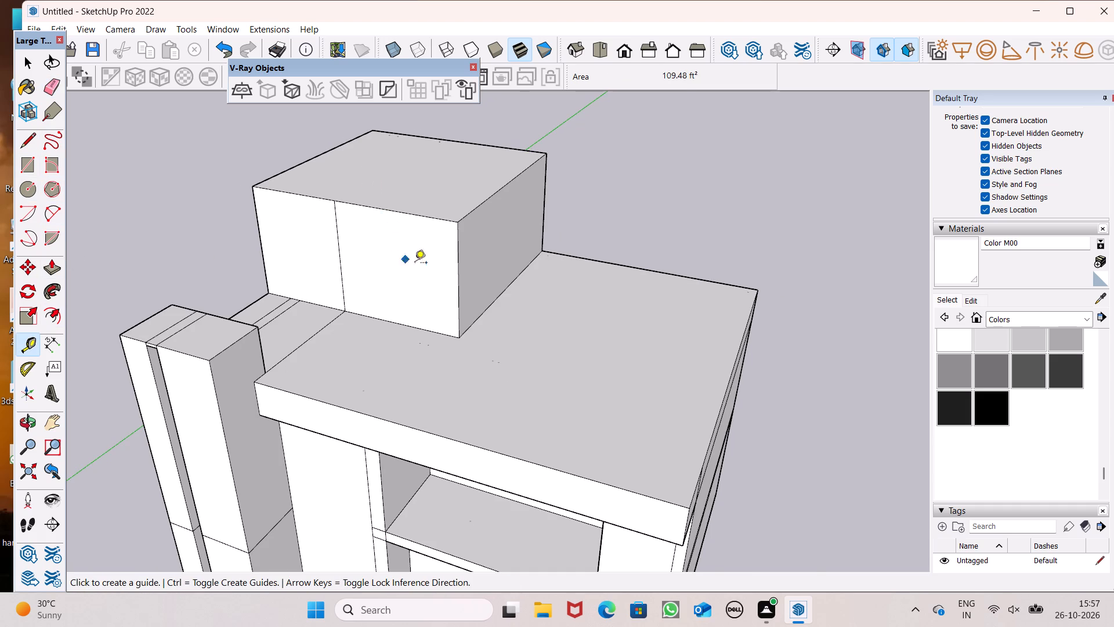
scroll(549, 259, up, 3)
scroll(425, 212, down, 4)
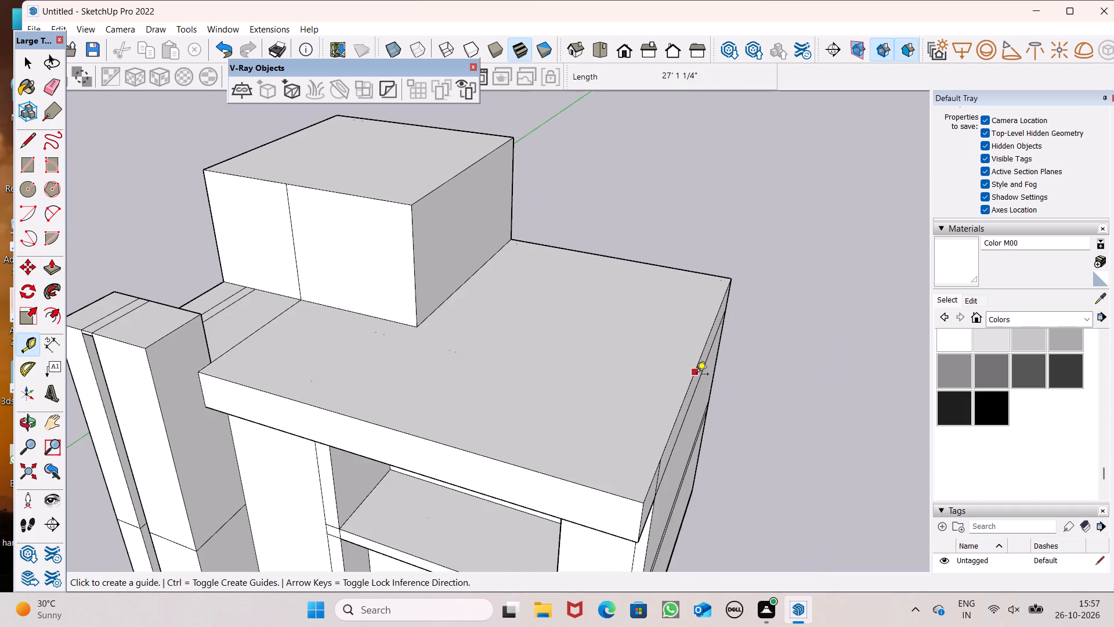
click(694, 376)
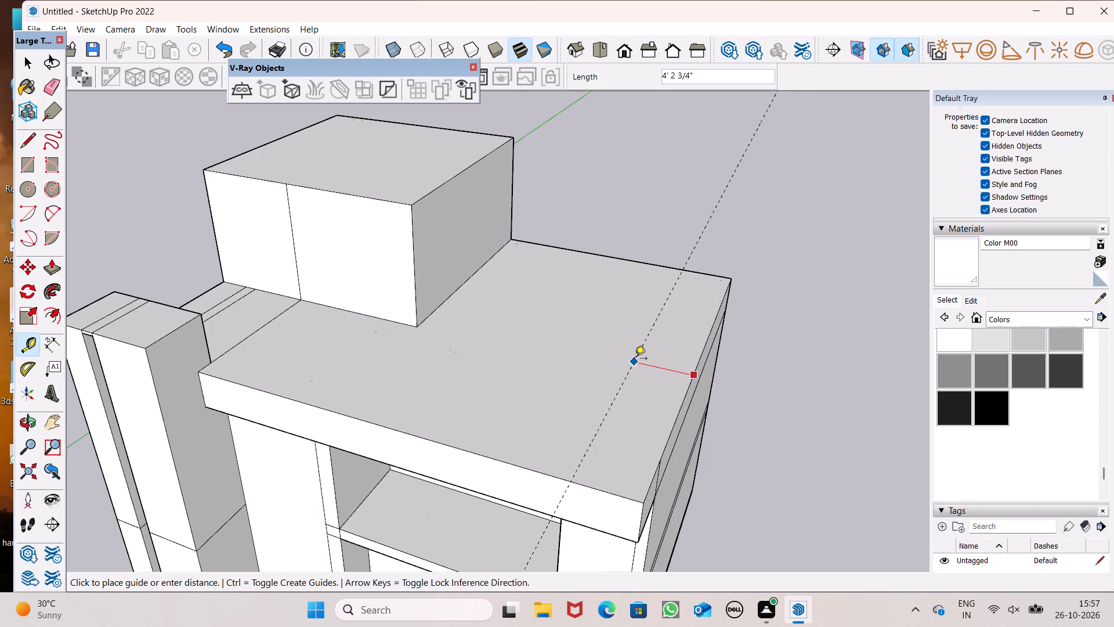
key(9)
key(shift+quotedbl)
key(Return)
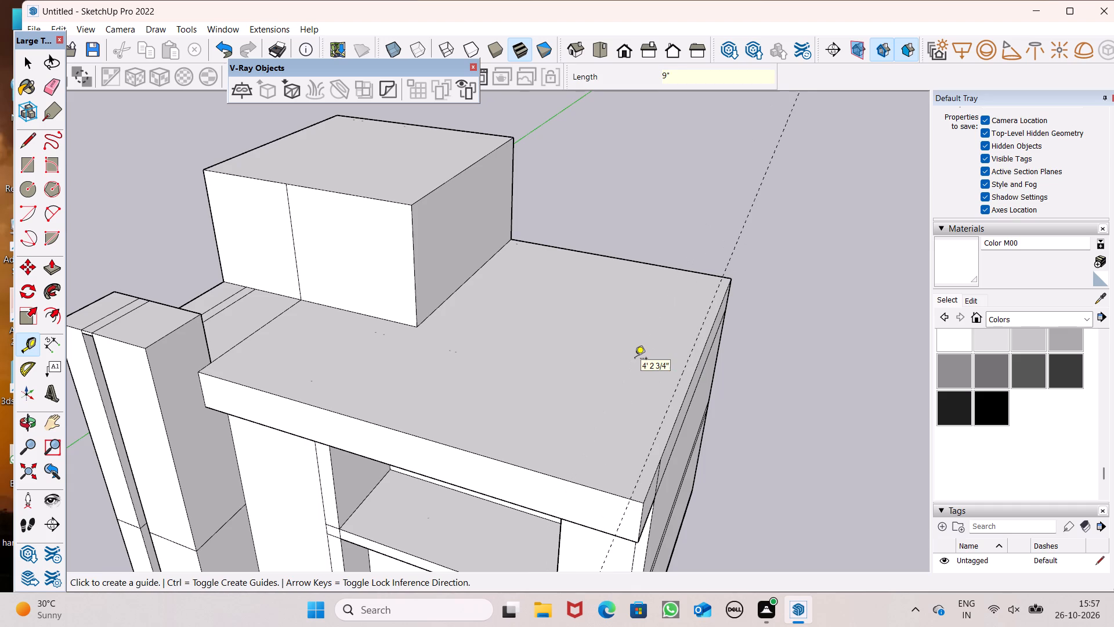
click(663, 266)
key(9)
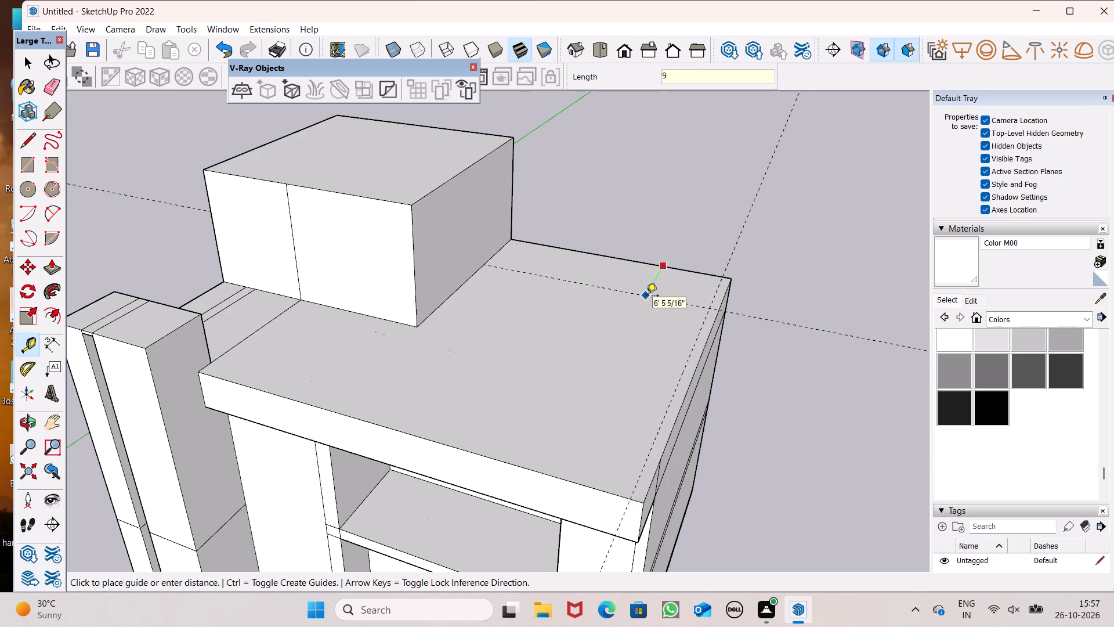
key(shift+quotedbl)
key(Return)
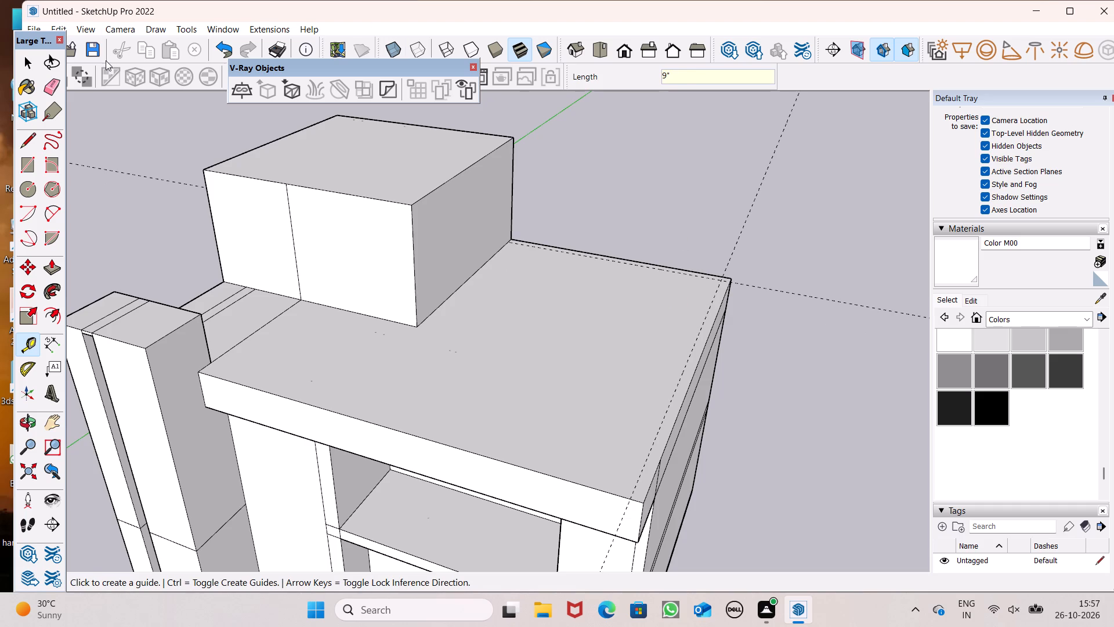
Draw a line about 20' 2" long along the rear guide, from the raised block to the intersection with the side guide.
click(30, 142)
scroll(488, 244, up, 6)
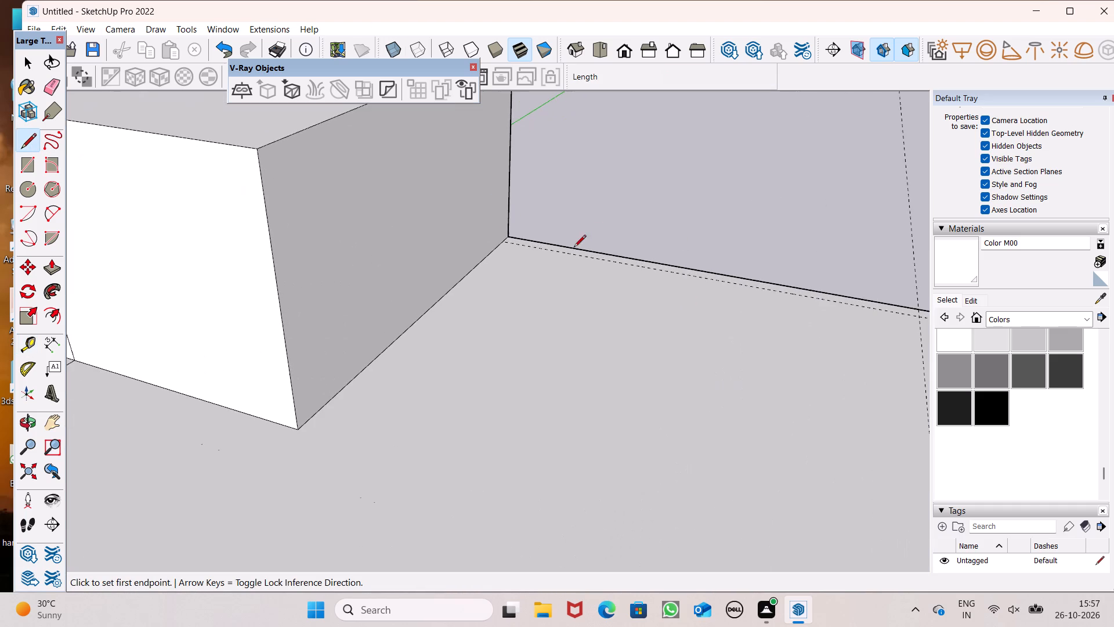
scroll(513, 255, up, 5)
click(496, 233)
scroll(510, 240, down, 6)
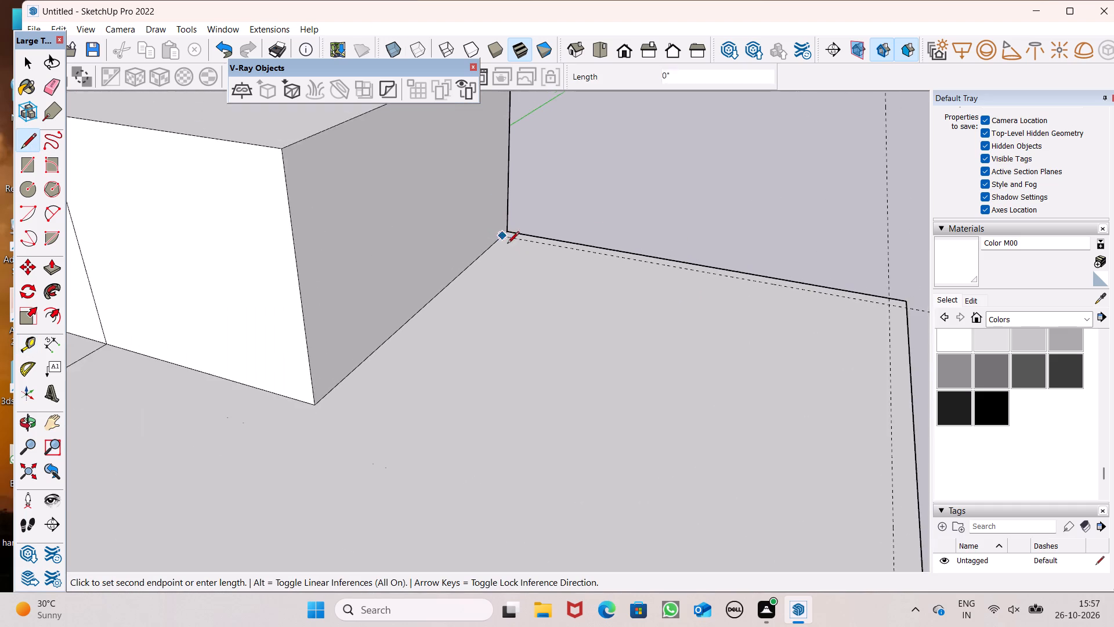
scroll(480, 243, down, 6)
scroll(702, 281, up, 12)
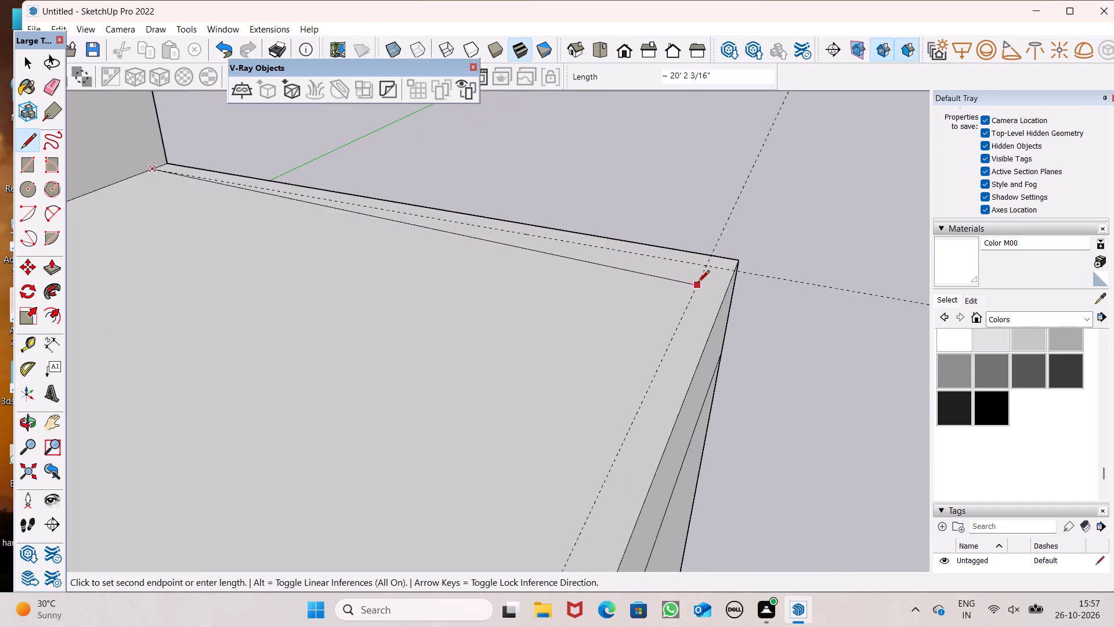
scroll(705, 283, up, 6)
click(710, 252)
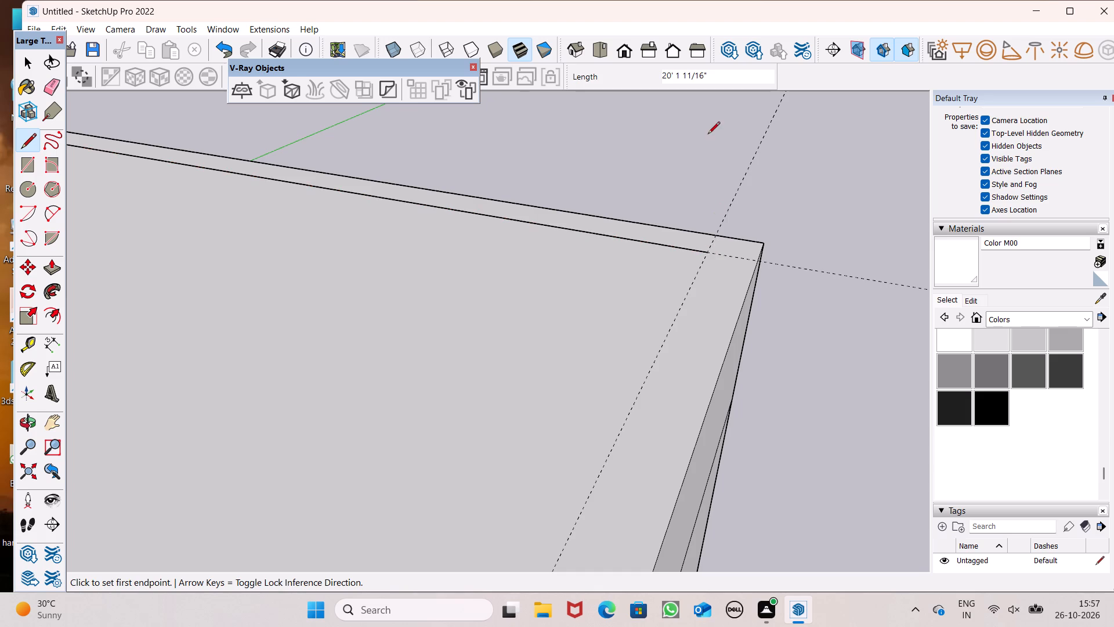
Draw a line about 30' 6" long along the side guide, from the guides' intersection to the roof's front edge.
scroll(706, 166, down, 1)
click(710, 244)
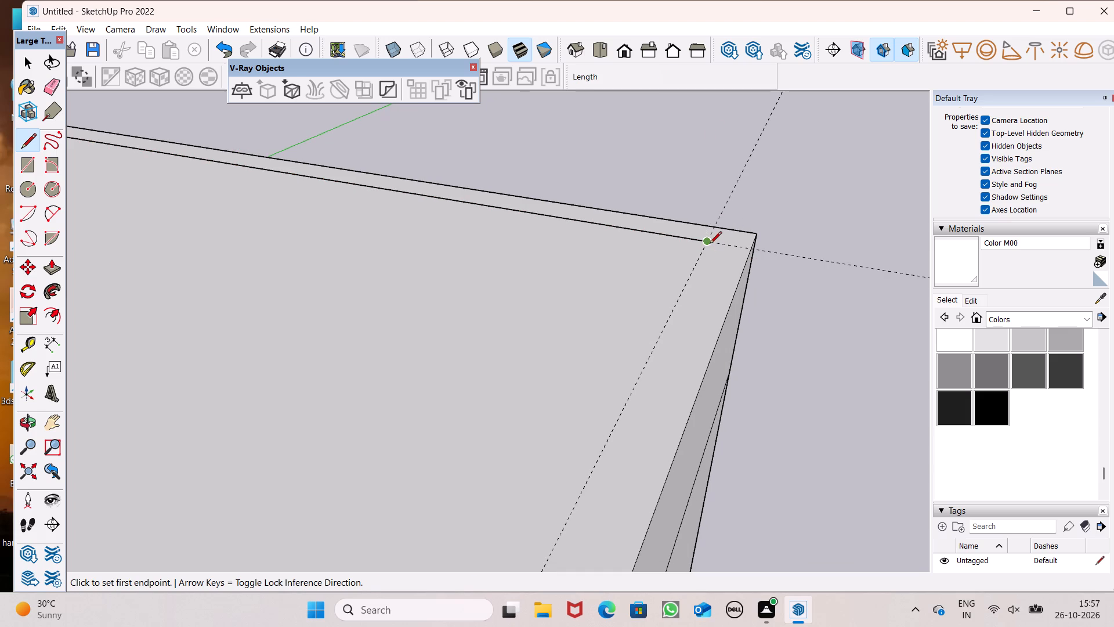
scroll(690, 207, down, 8)
scroll(673, 288, down, 12)
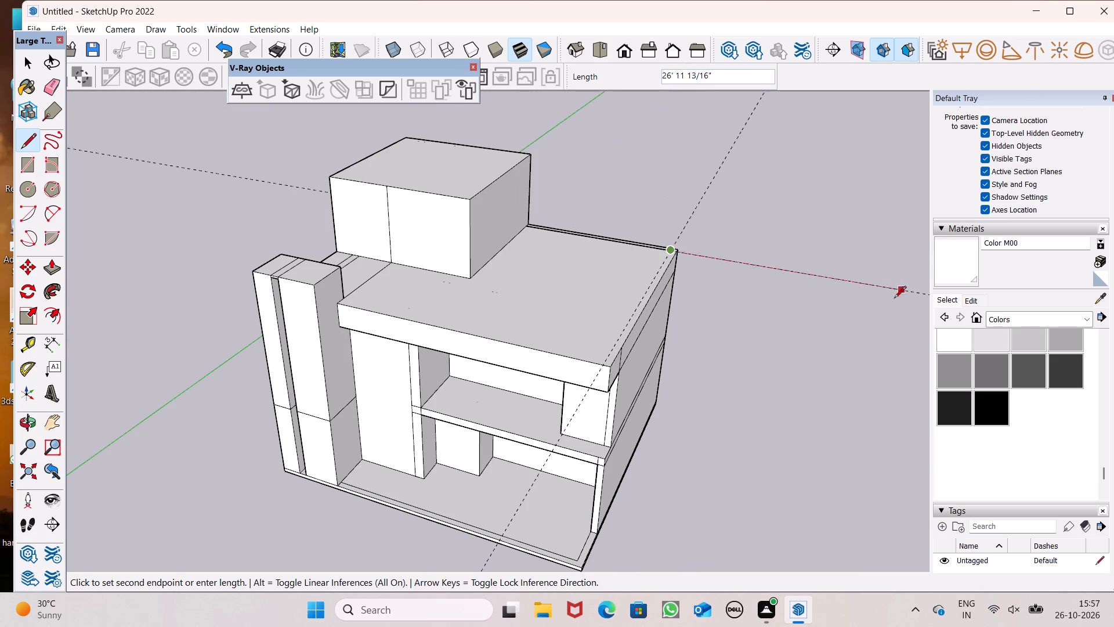
scroll(587, 375, up, 6)
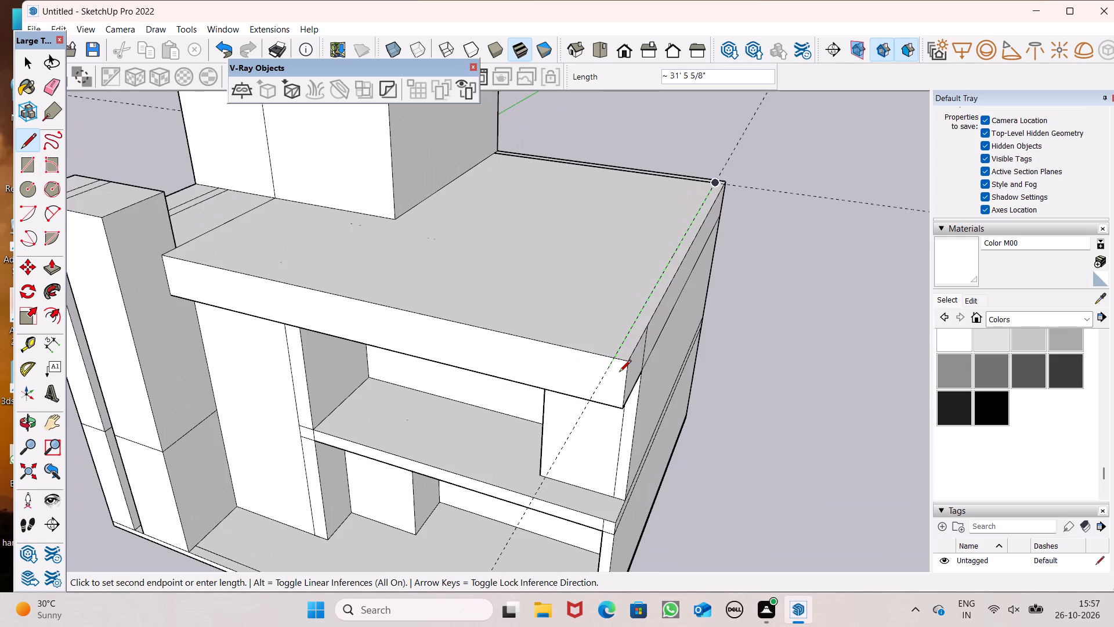
scroll(619, 373, up, 13)
click(601, 327)
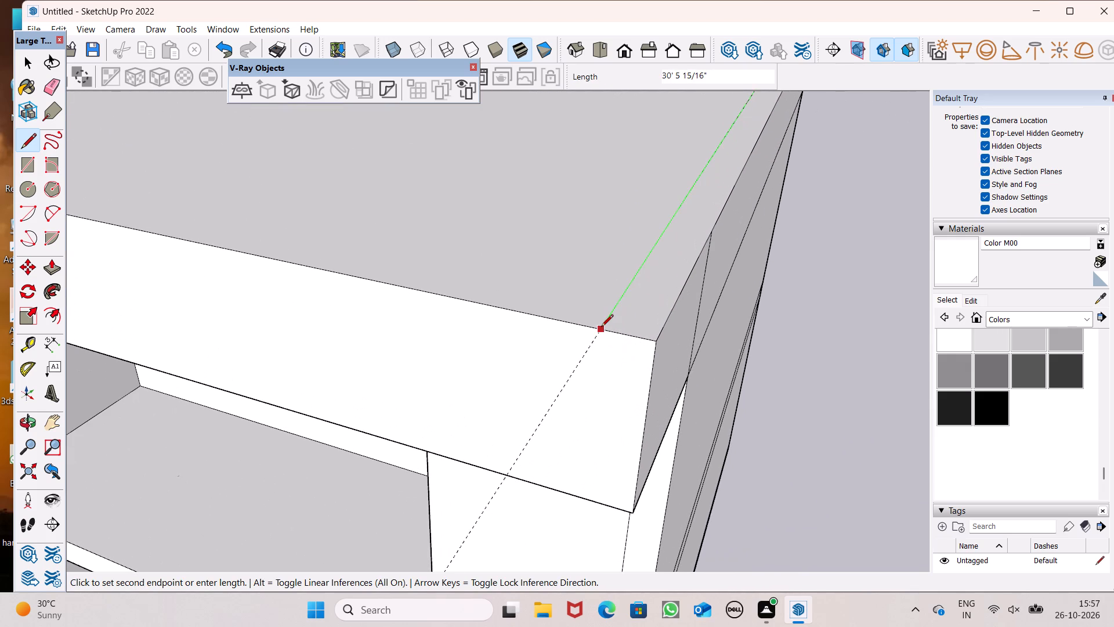
scroll(527, 383, down, 14)
scroll(645, 323, down, 4)
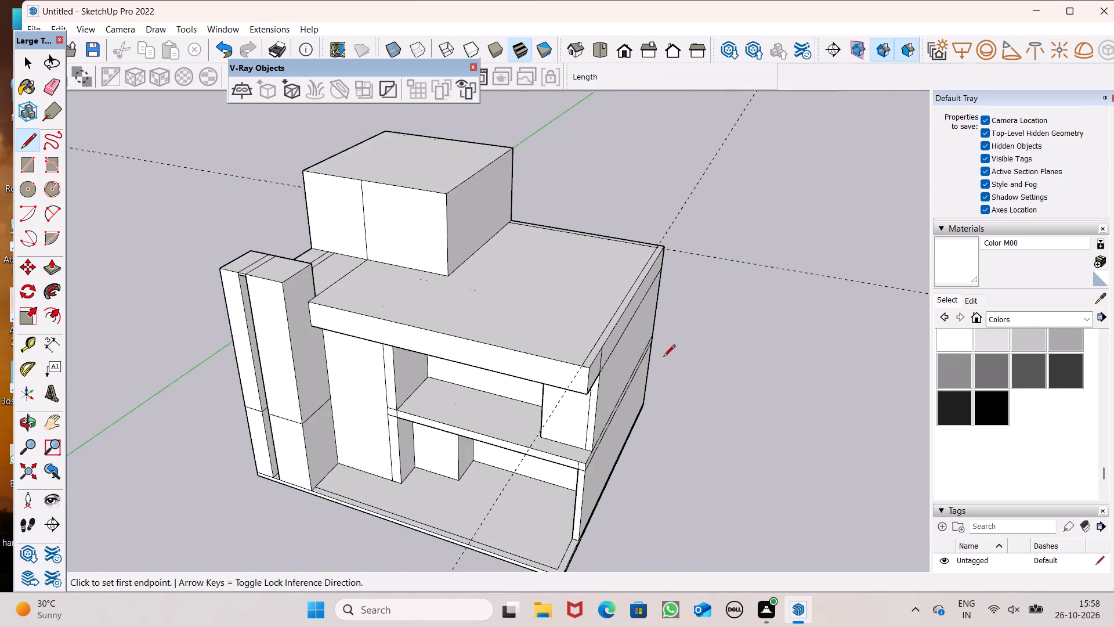
Erase the two construction guide lines on the main roof.
middle_drag(664, 359, 608, 483)
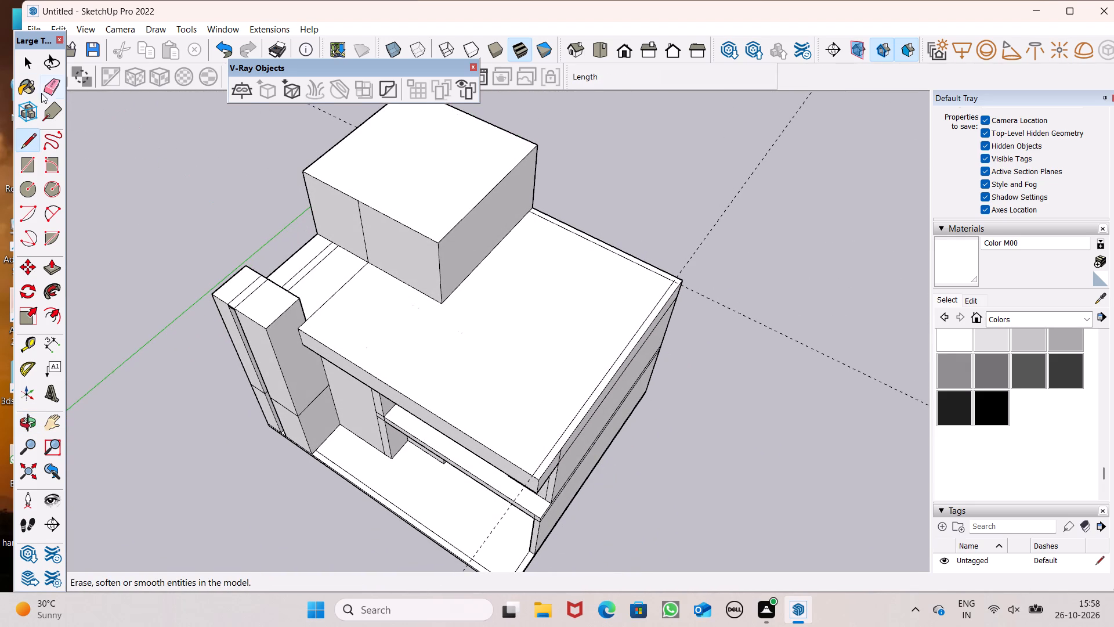
click(46, 87)
drag(688, 235, 717, 307)
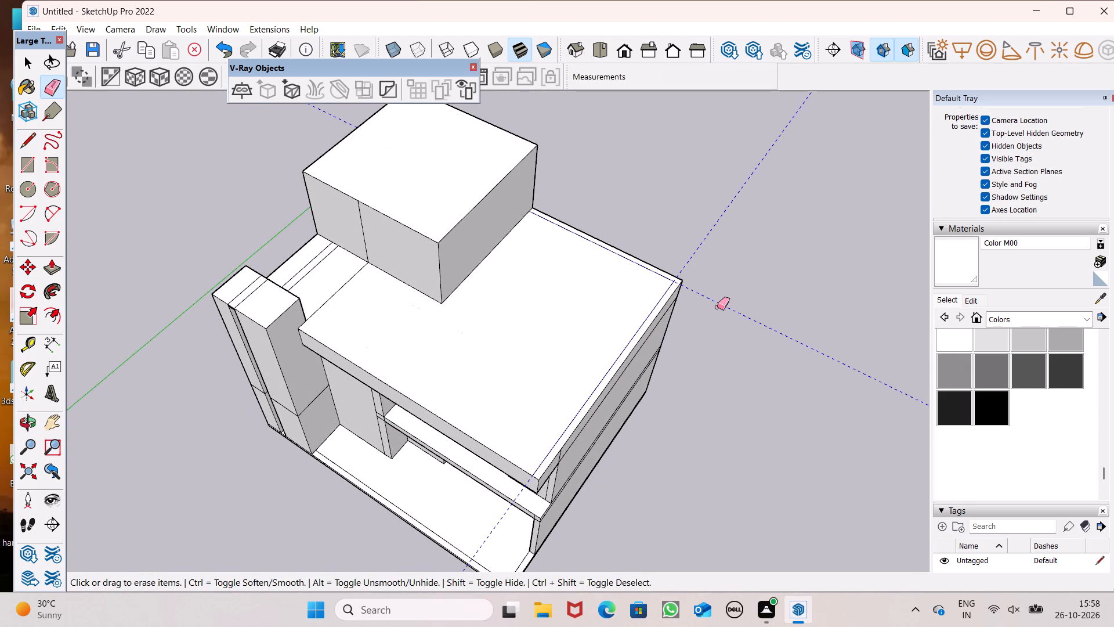
drag(717, 307, 710, 250)
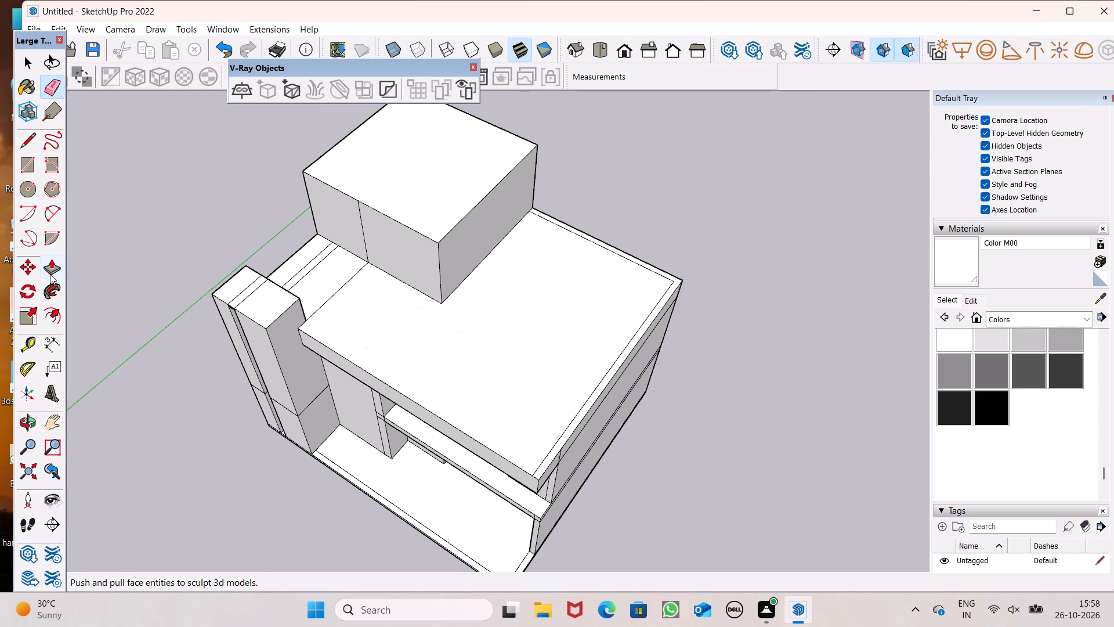
Push/Pull the 9" border strip along the main roof's edges up 10', level with the raised block's top.
click(50, 274)
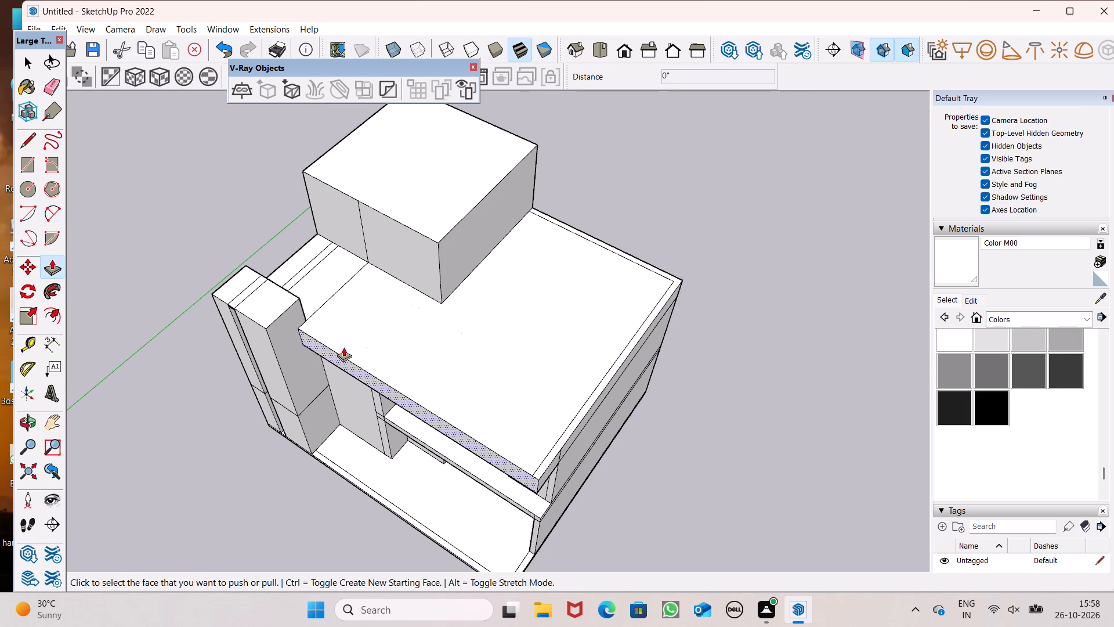
scroll(365, 329, down, 2)
middle_drag(397, 400, 500, 262)
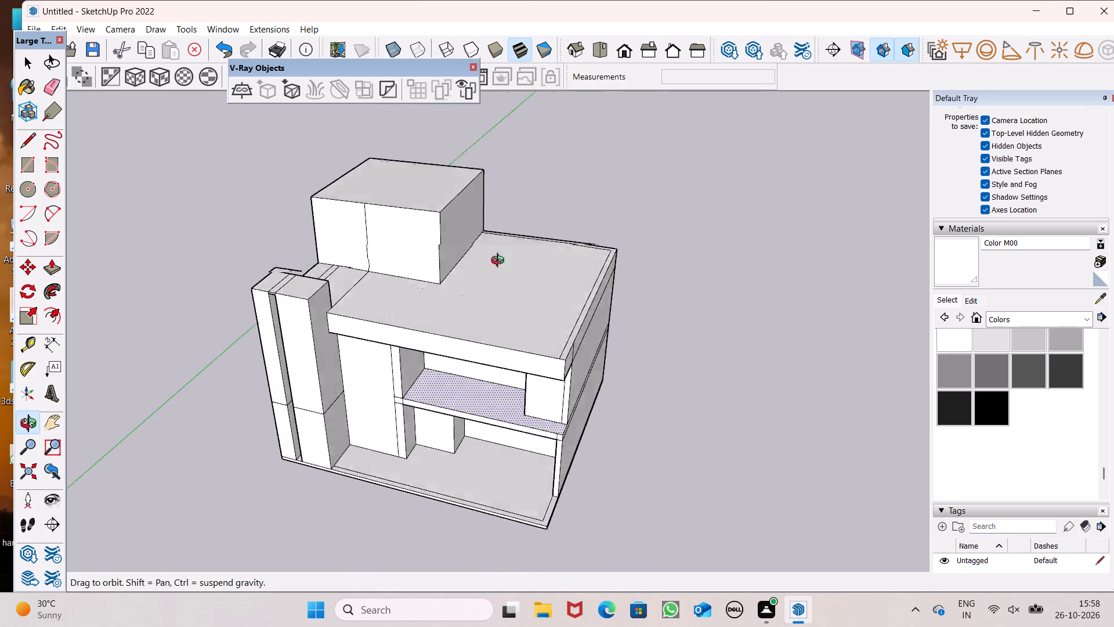
middle_drag(500, 262, 430, 344)
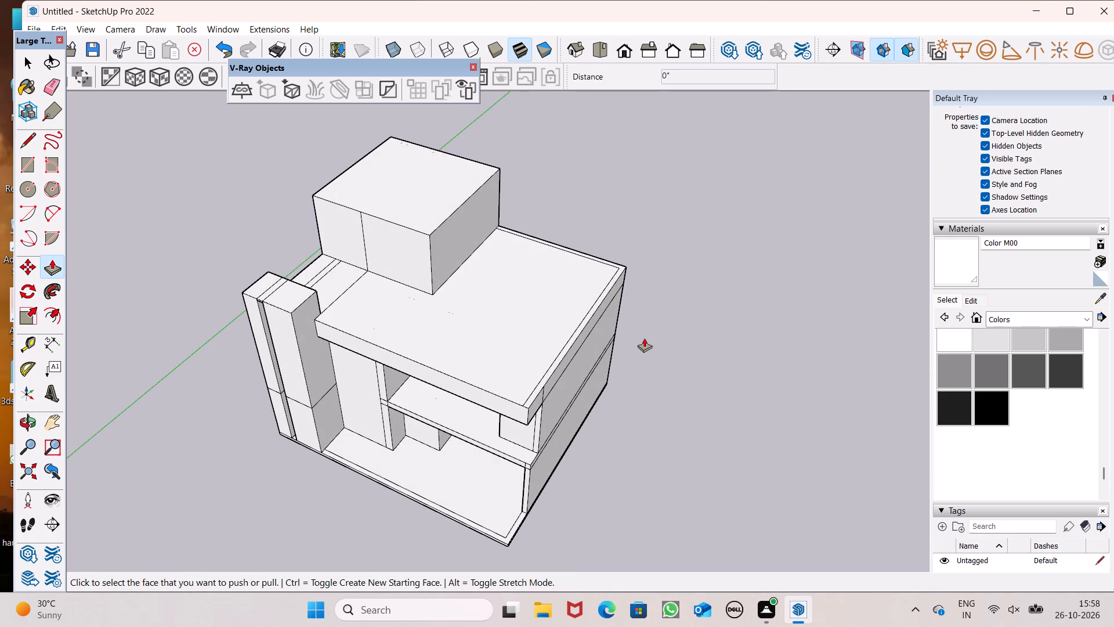
scroll(572, 331, up, 1)
scroll(542, 326, down, 2)
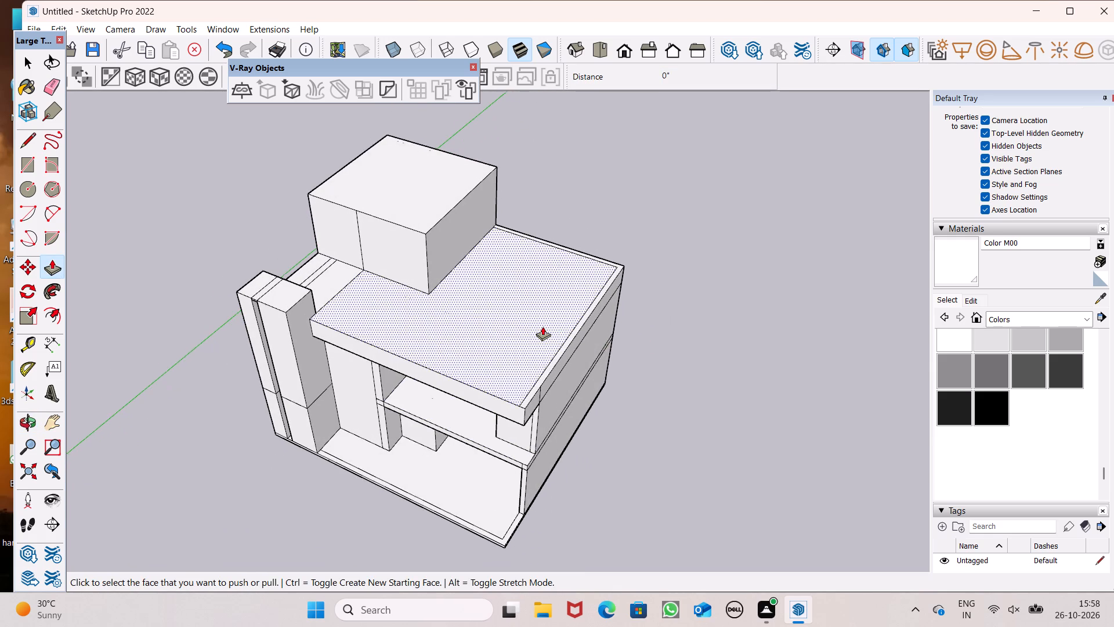
middle_drag(652, 357, 543, 388)
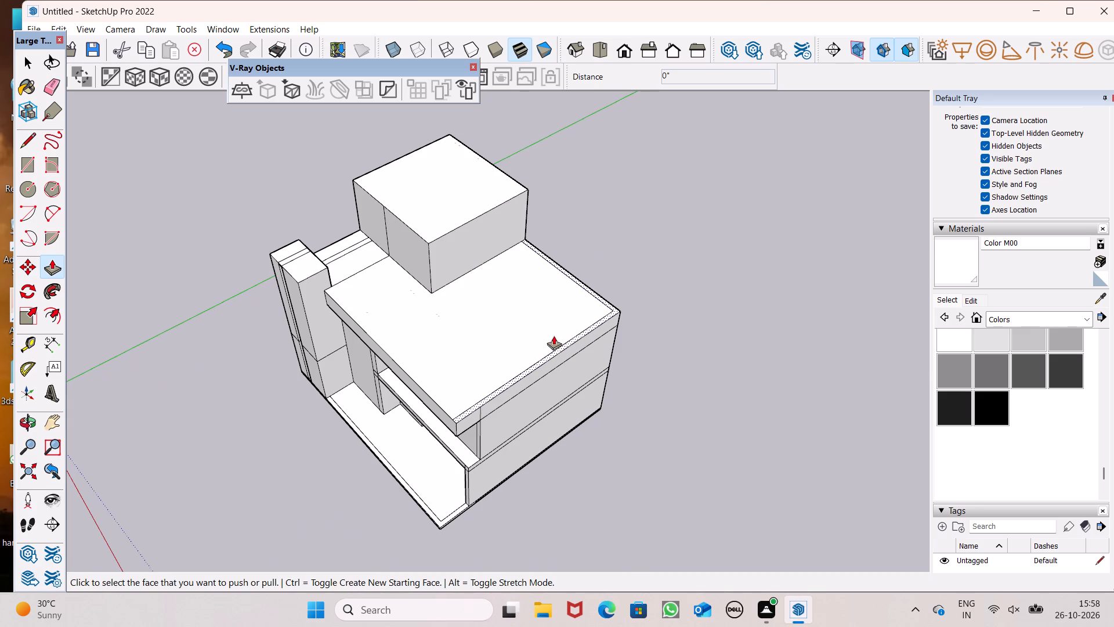
scroll(530, 372, up, 1)
middle_drag(530, 372, 696, 283)
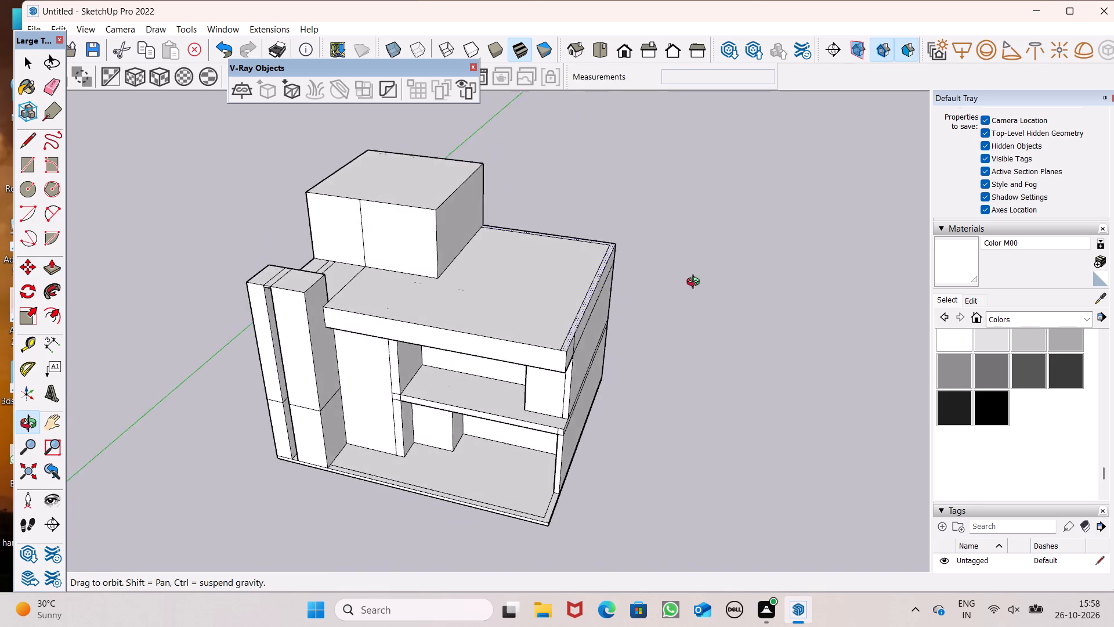
middle_drag(696, 283, 853, 318)
middle_drag(620, 325, 659, 350)
scroll(659, 350, up, 1)
scroll(631, 307, up, 3)
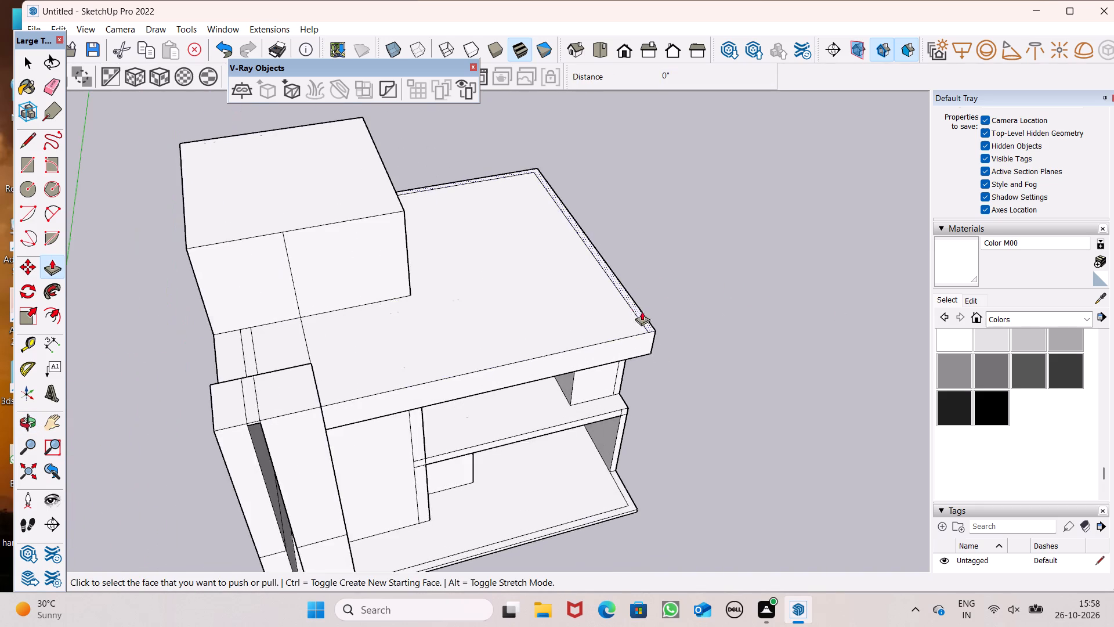
drag(653, 327, 380, 206)
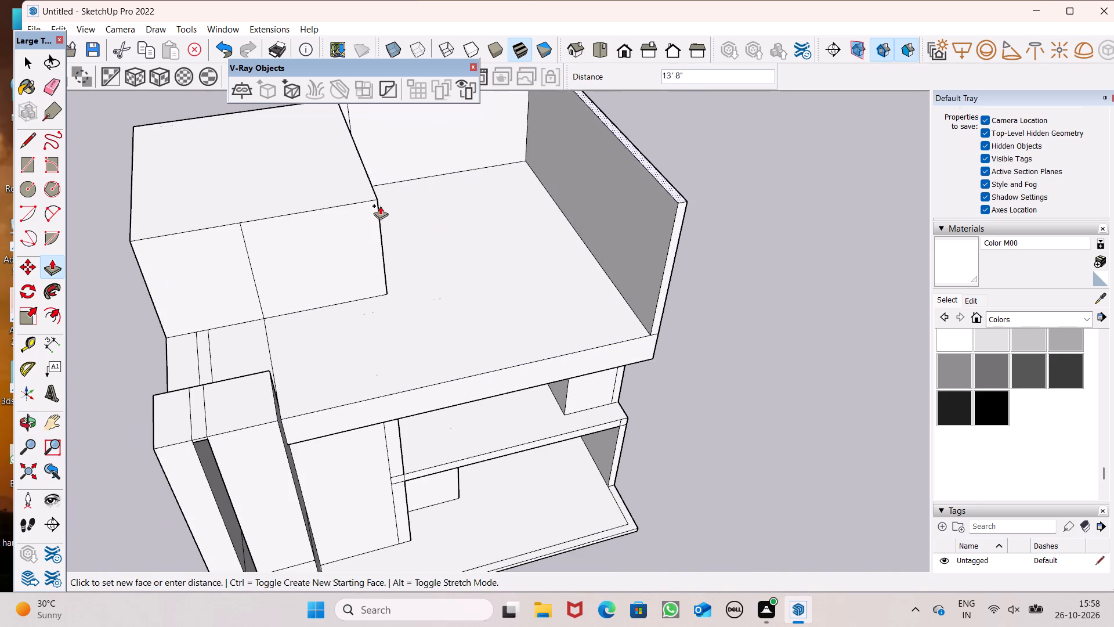
drag(380, 206, 368, 204)
Erase the vertical seam on the rear parapet wall's inner face, beside the raised block.
scroll(349, 221, down, 3)
middle_drag(400, 278, 375, 134)
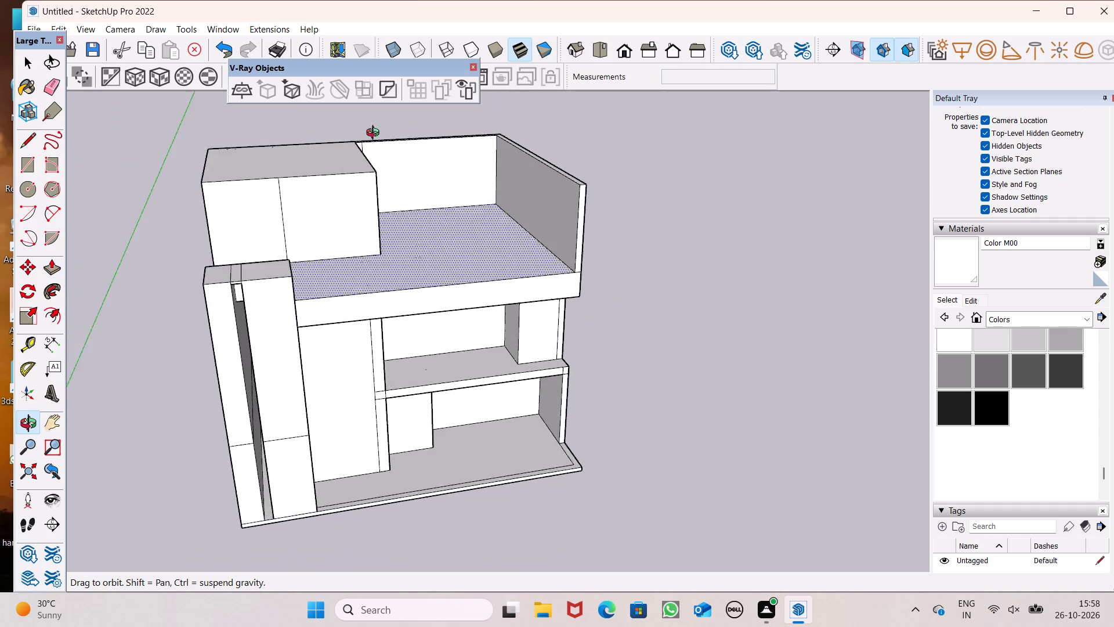
middle_drag(375, 134, 367, 110)
scroll(357, 191, down, 3)
middle_drag(404, 226, 345, 327)
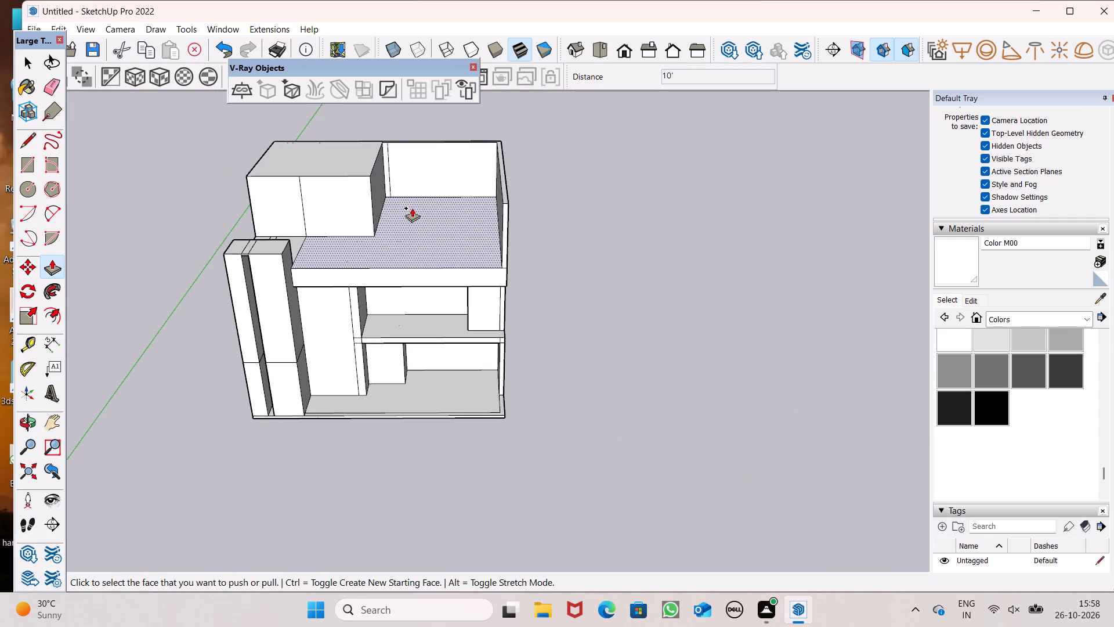
scroll(413, 209, down, 1)
middle_drag(453, 228, 434, 142)
scroll(426, 147, up, 5)
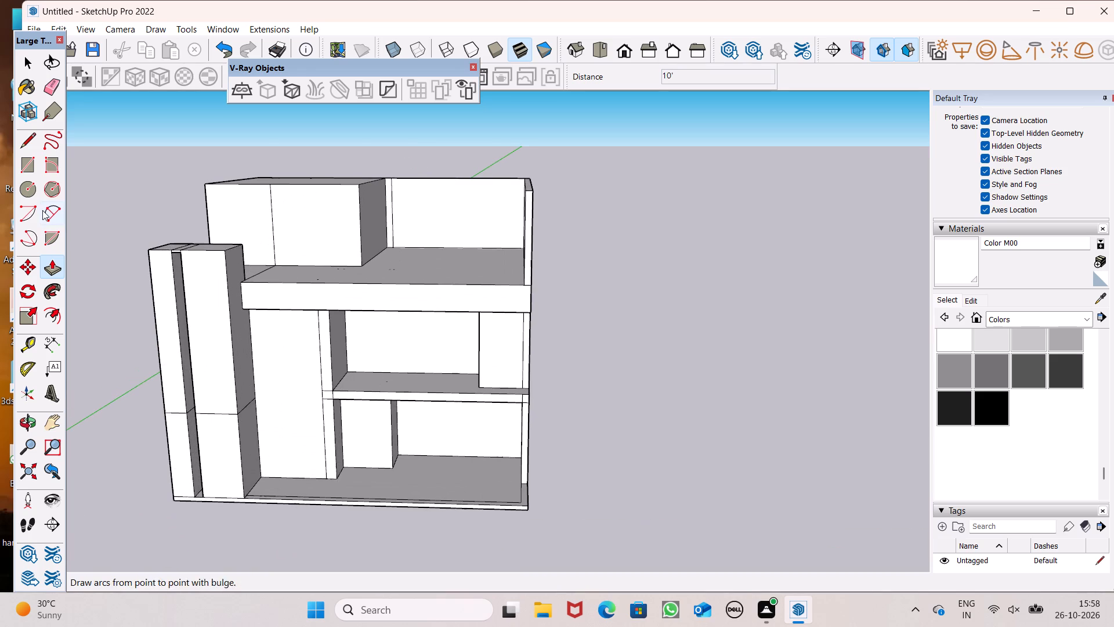
click(50, 92)
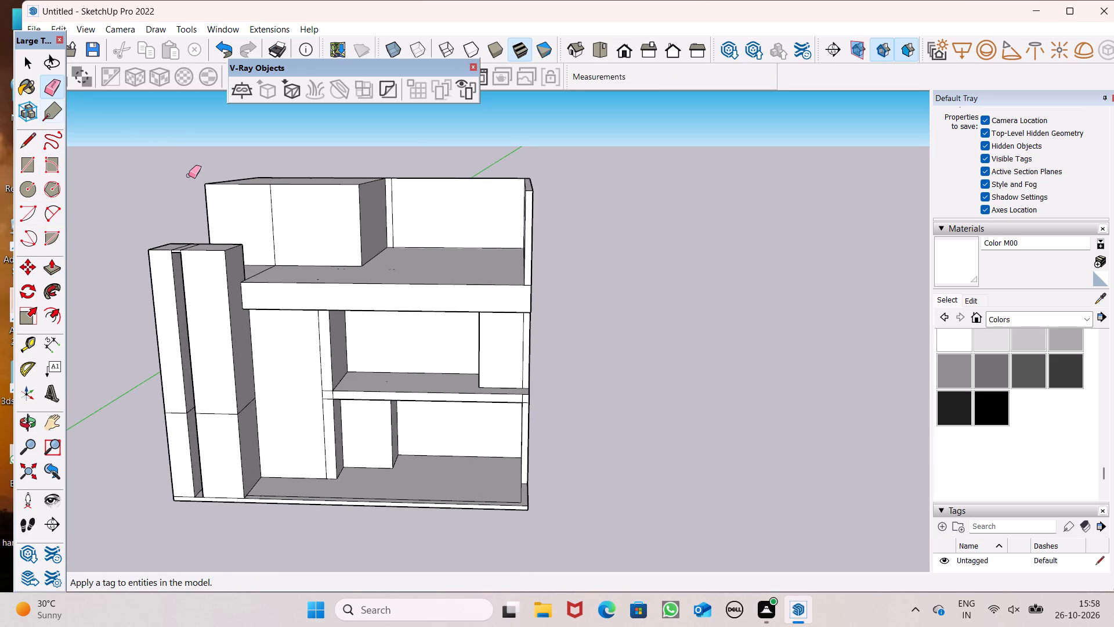
scroll(189, 176, up, 2)
scroll(310, 231, up, 1)
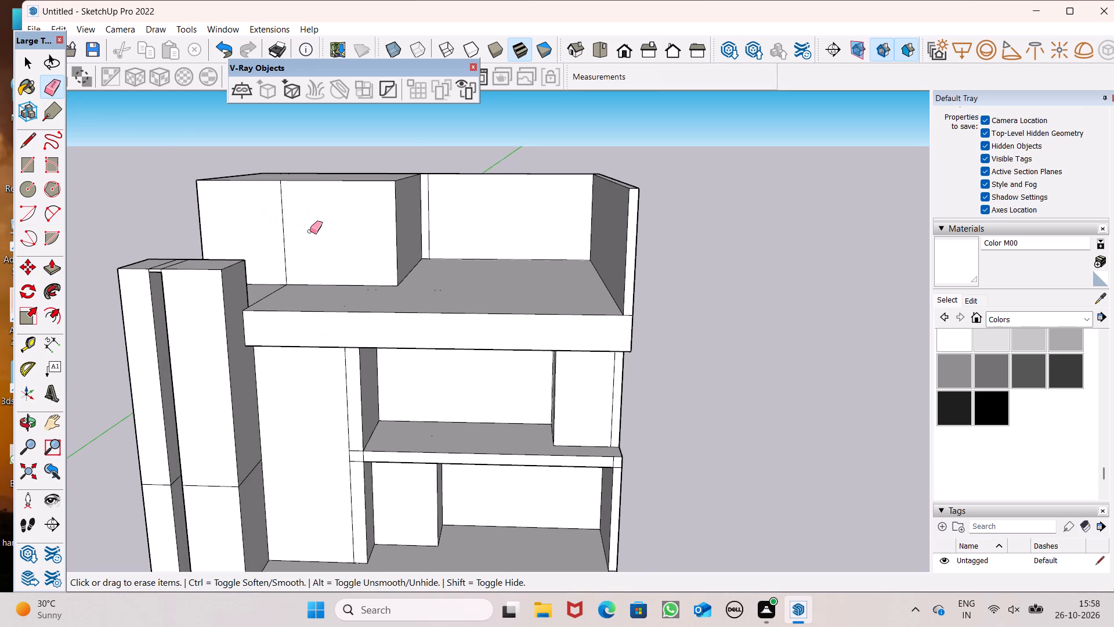
scroll(313, 233, up, 1)
scroll(435, 224, up, 4)
drag(447, 217, 435, 233)
Examine the raised roof block, the new parapet walls and the stair-side roof strip from above and from the front.
scroll(559, 161, down, 6)
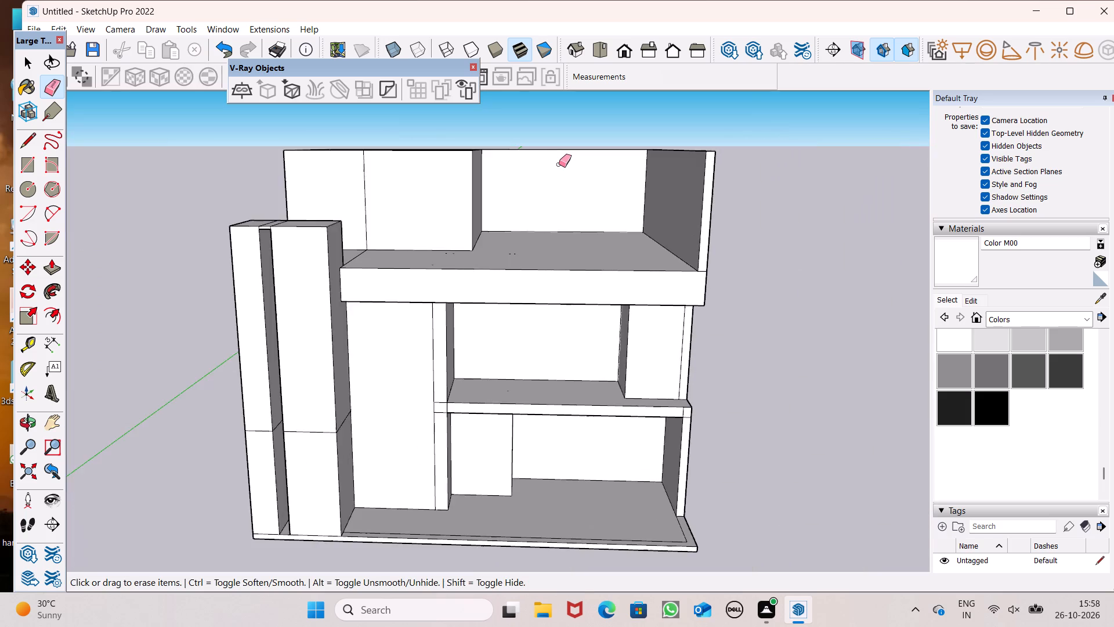
middle_drag(570, 202, 561, 275)
scroll(563, 262, down, 1)
scroll(519, 188, down, 4)
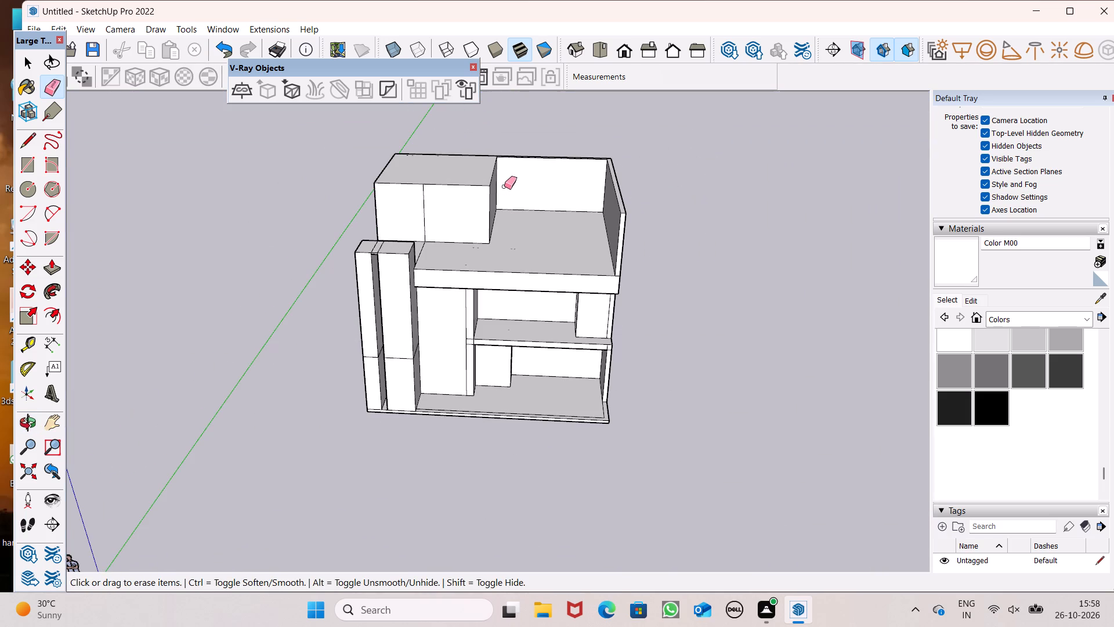
scroll(501, 186, down, 4)
middle_drag(508, 237, 536, 387)
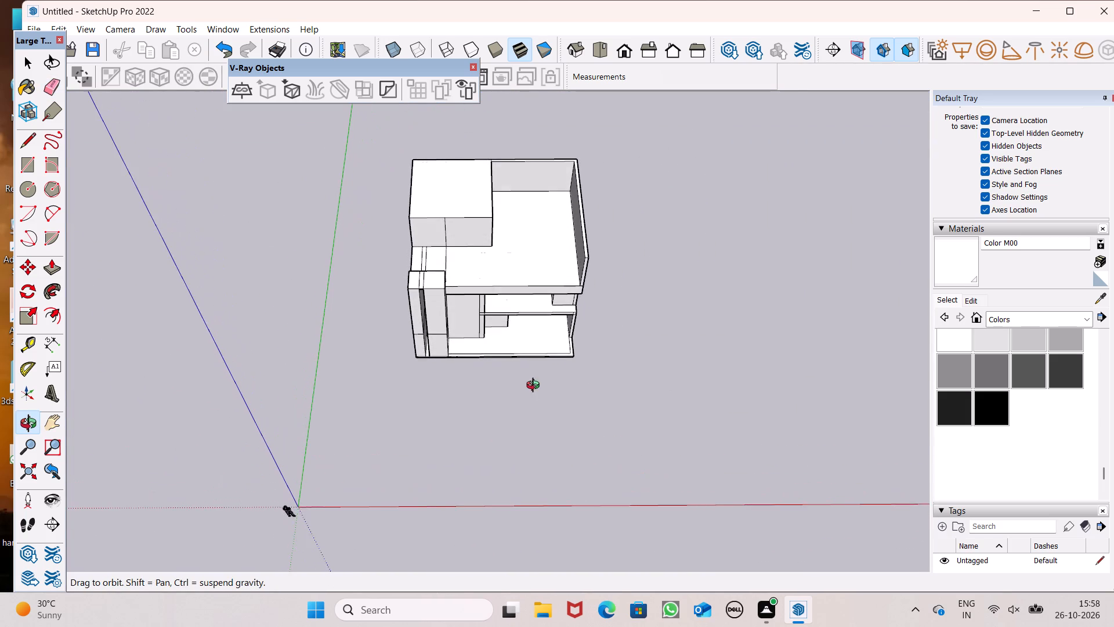
middle_drag(536, 387, 536, 387)
scroll(468, 349, down, 2)
middle_drag(504, 418, 508, 454)
middle_click(508, 455)
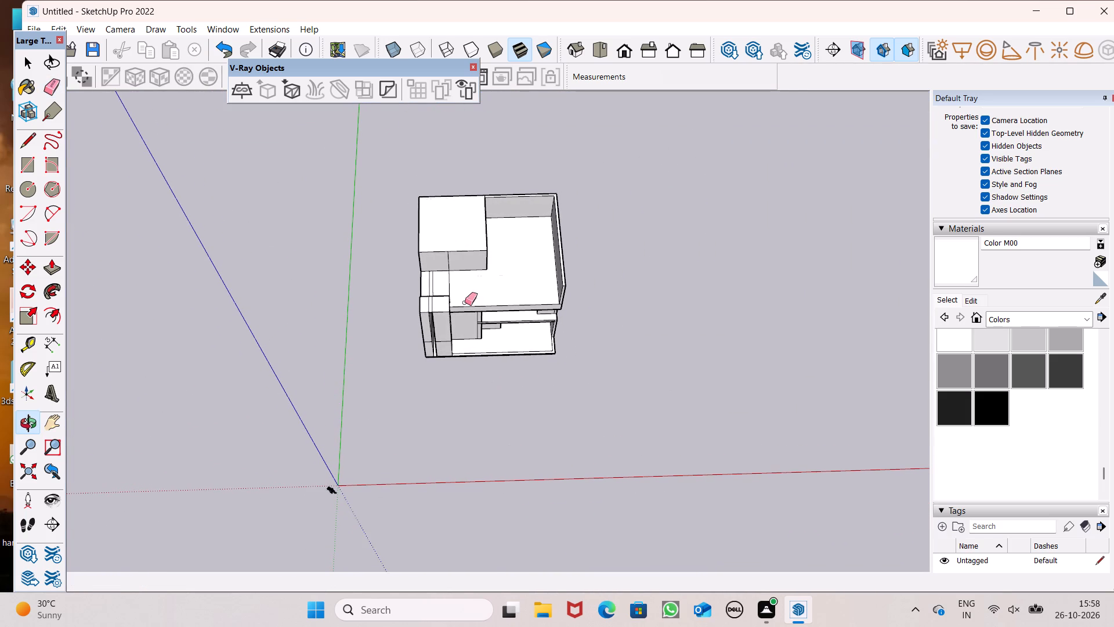
middle_click(521, 290)
scroll(521, 290, up, 3)
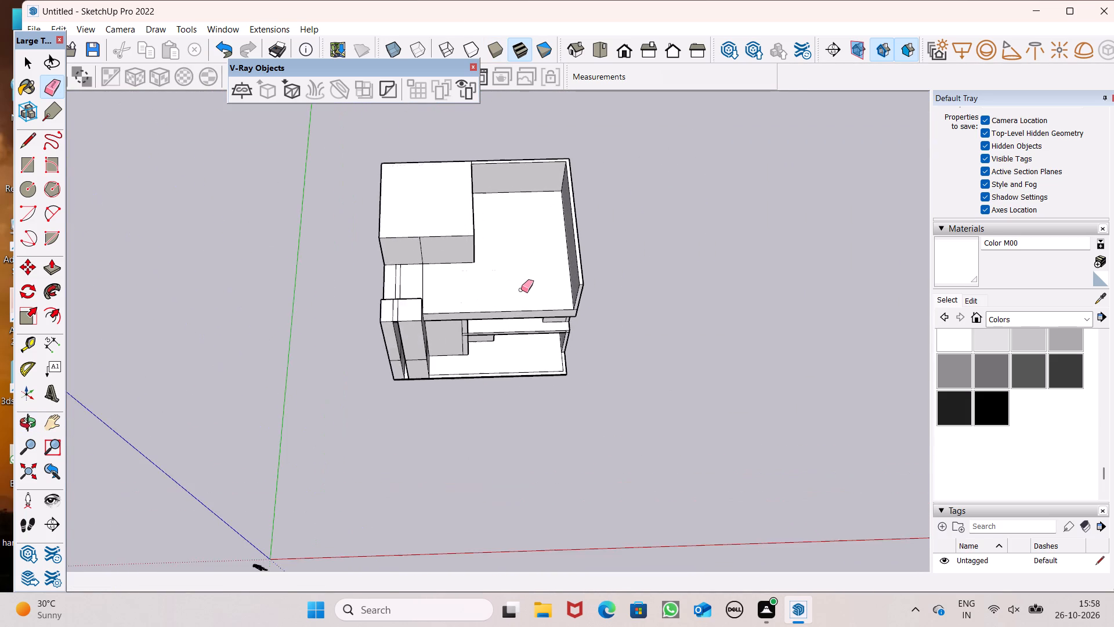
scroll(521, 290, up, 2)
scroll(458, 290, up, 1)
scroll(458, 290, down, 1)
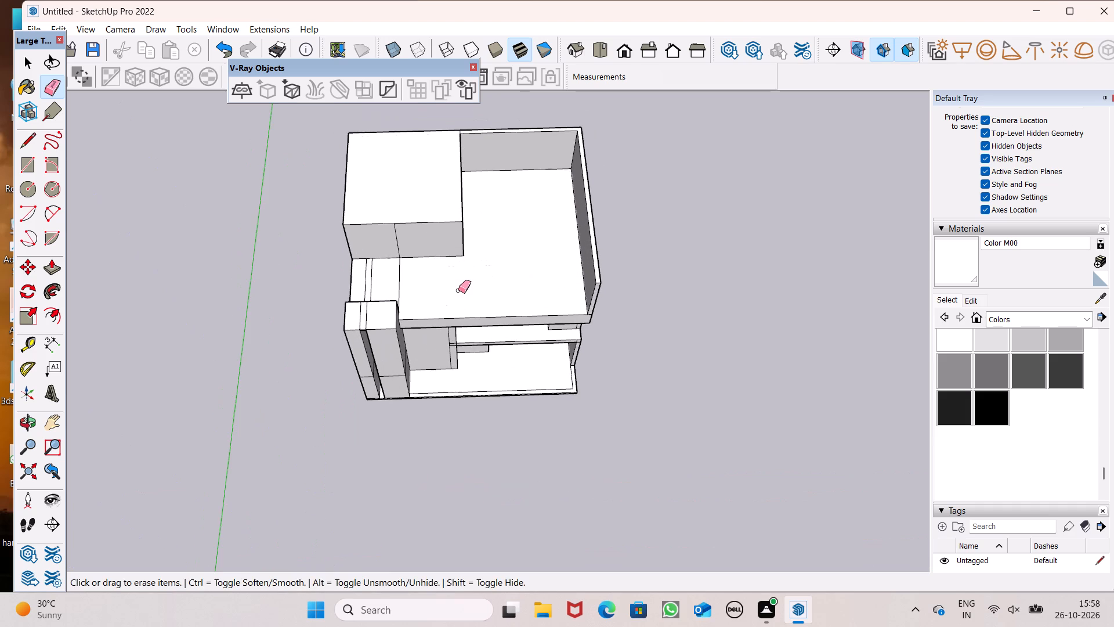
middle_drag(466, 292, 476, 364)
scroll(476, 361, up, 2)
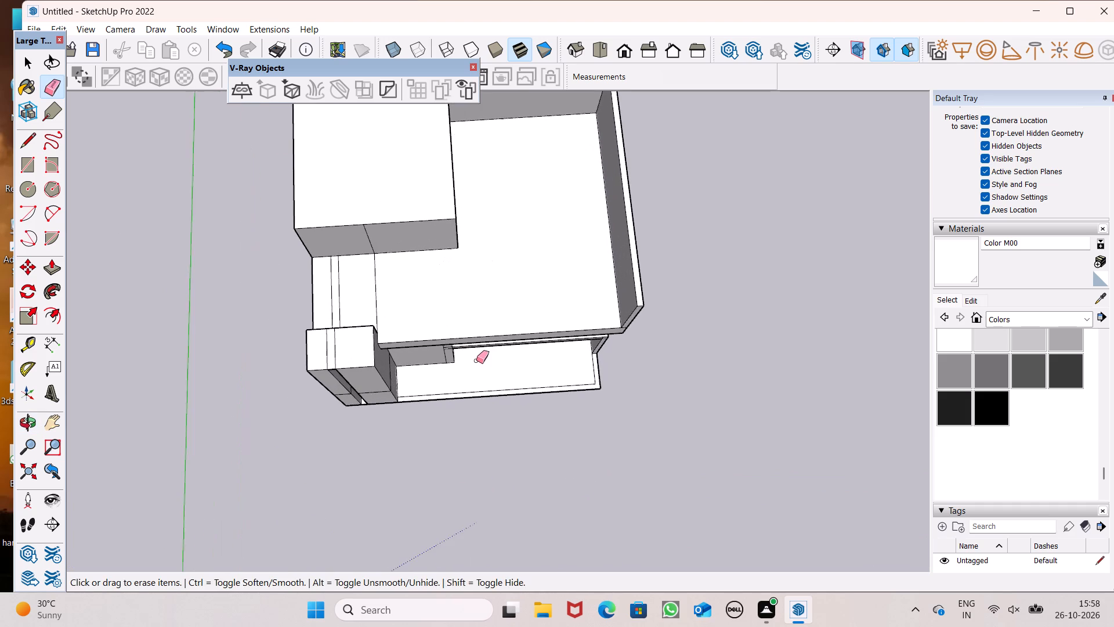
scroll(476, 361, up, 1)
middle_drag(349, 284, 334, 209)
scroll(347, 273, up, 1)
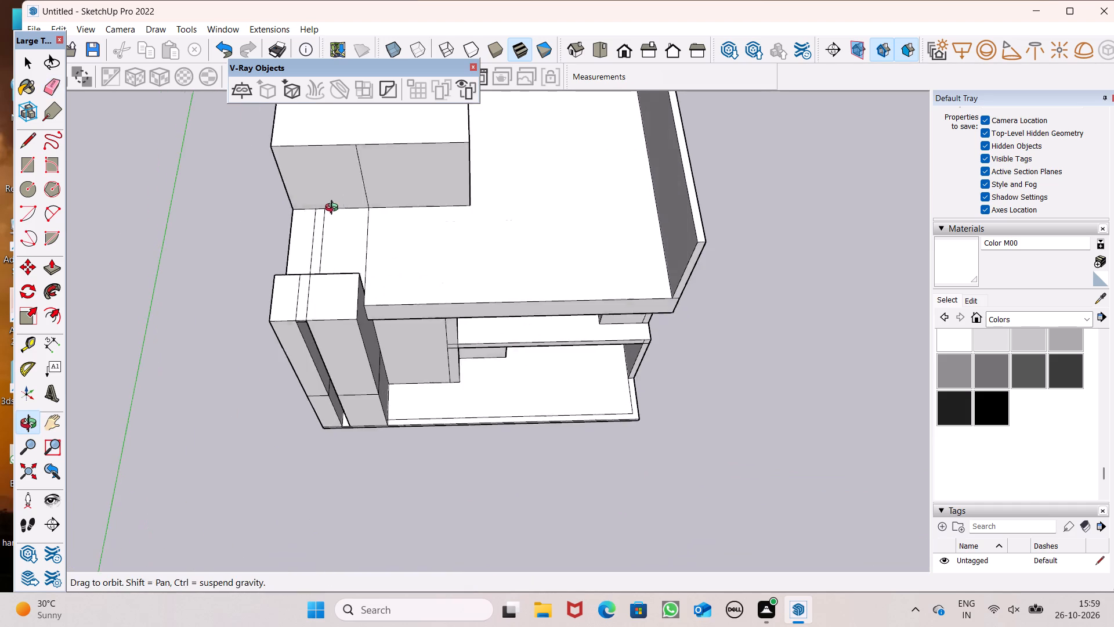
middle_drag(334, 209, 332, 203)
scroll(334, 261, down, 4)
middle_drag(337, 273, 342, 138)
scroll(343, 138, up, 7)
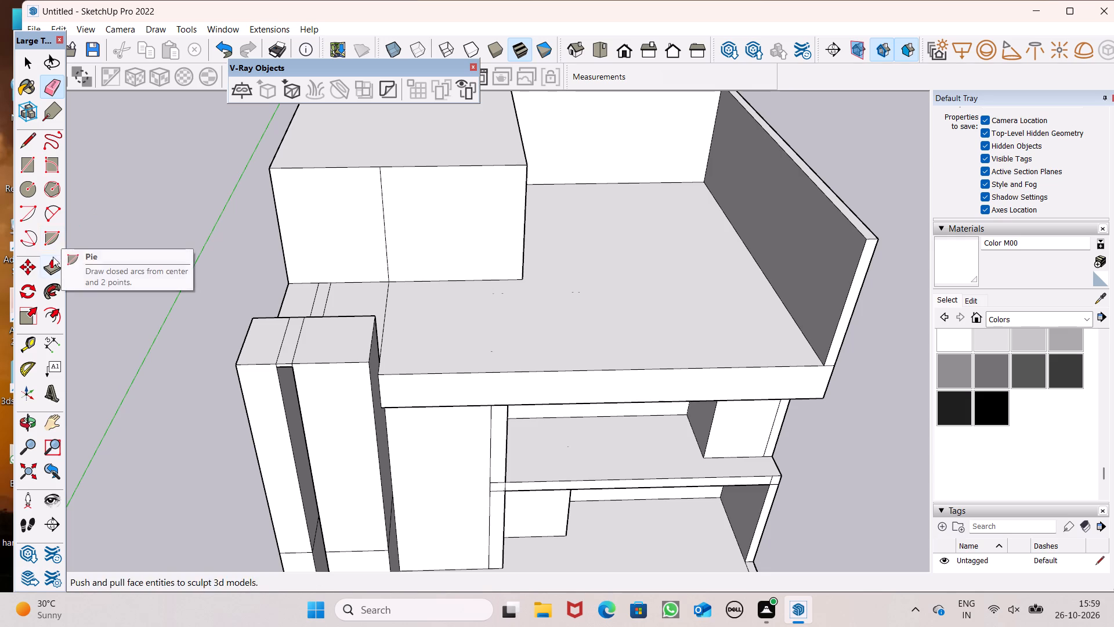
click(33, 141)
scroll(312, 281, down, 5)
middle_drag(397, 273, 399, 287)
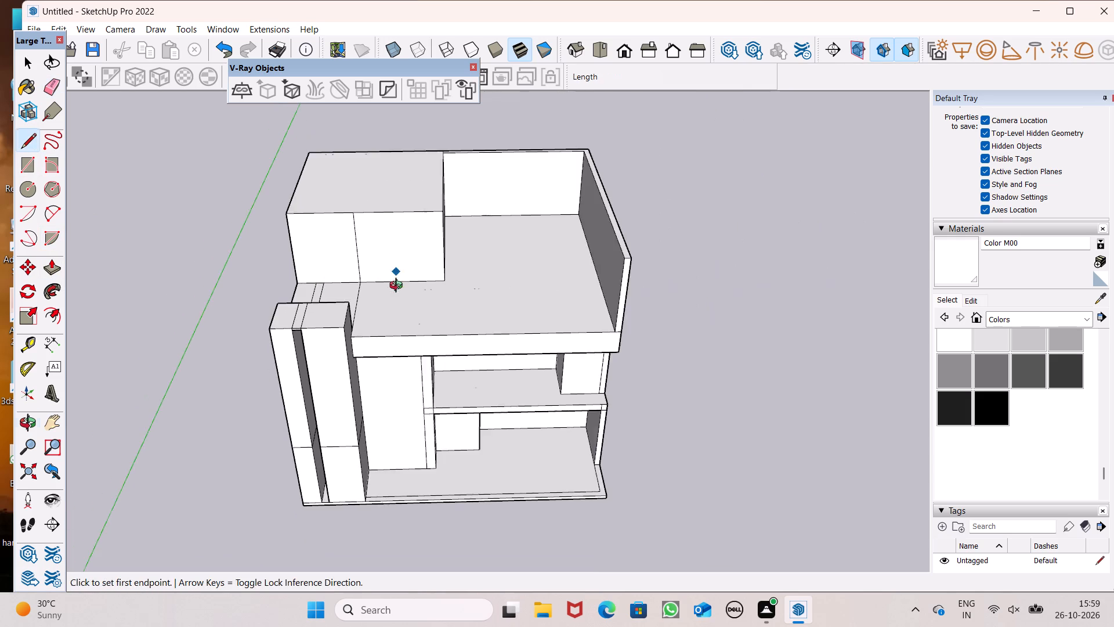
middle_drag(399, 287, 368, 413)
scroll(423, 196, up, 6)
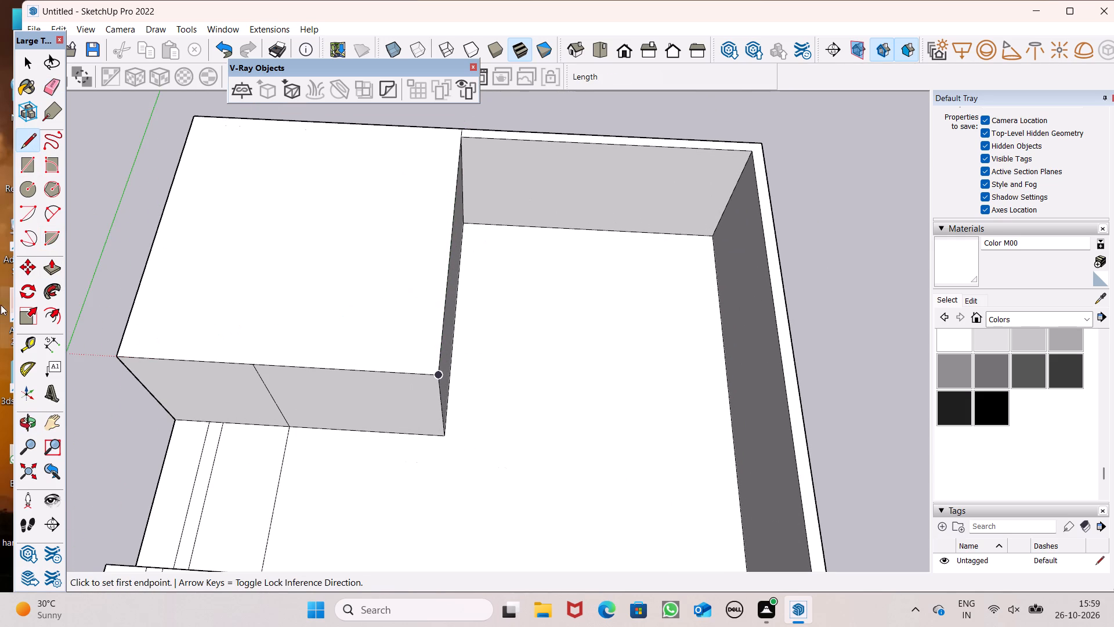
Push/Pull the top face of the raised rear roof block up by about 1' 5".
click(56, 265)
middle_drag(332, 352, 360, 262)
scroll(352, 323, up, 1)
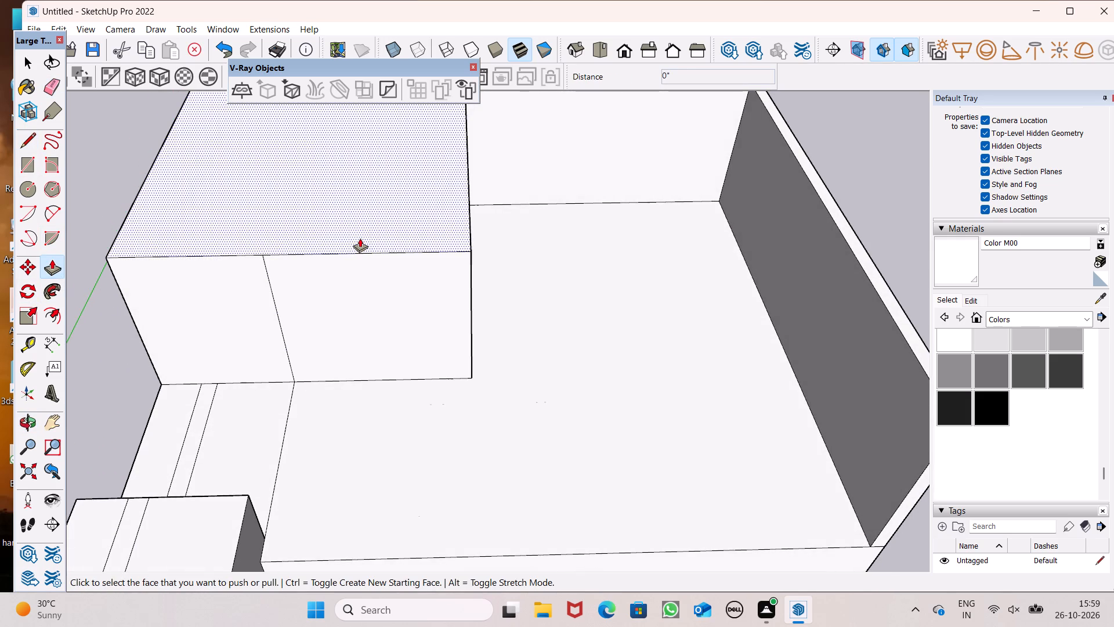
drag(360, 237, 360, 224)
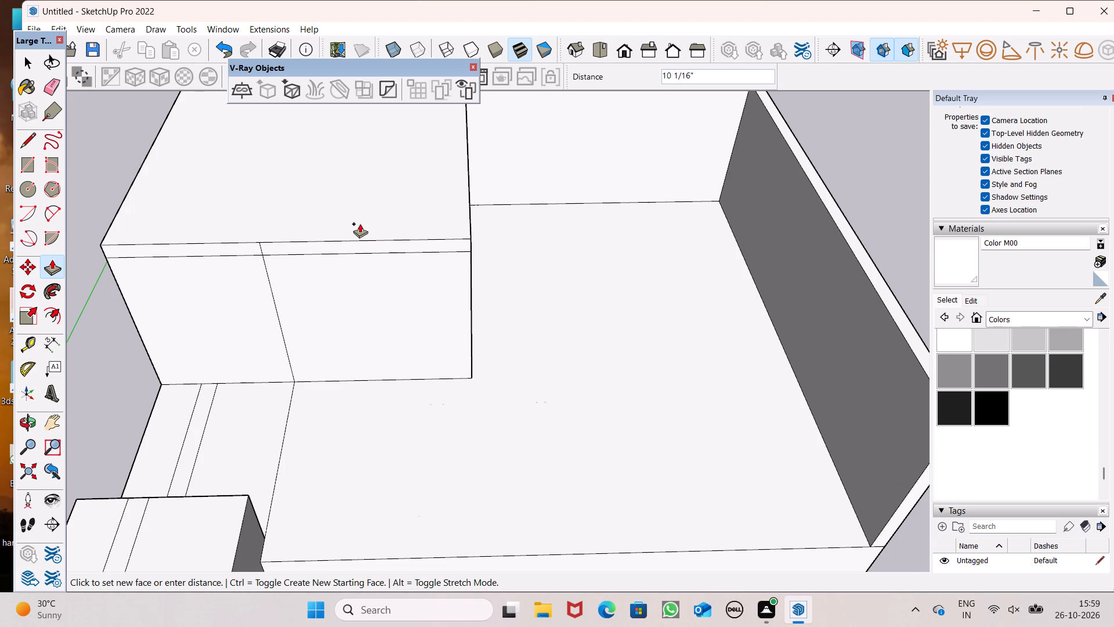
drag(360, 224, 361, 215)
text(1'5)
drag(361, 215, 361, 213)
key(shift+quotedbl)
key(Return)
Erase the short vertical edge in the new top band on the raised block's front face.
scroll(362, 213, down, 3)
middle_drag(366, 242, 363, 146)
scroll(364, 150, up, 1)
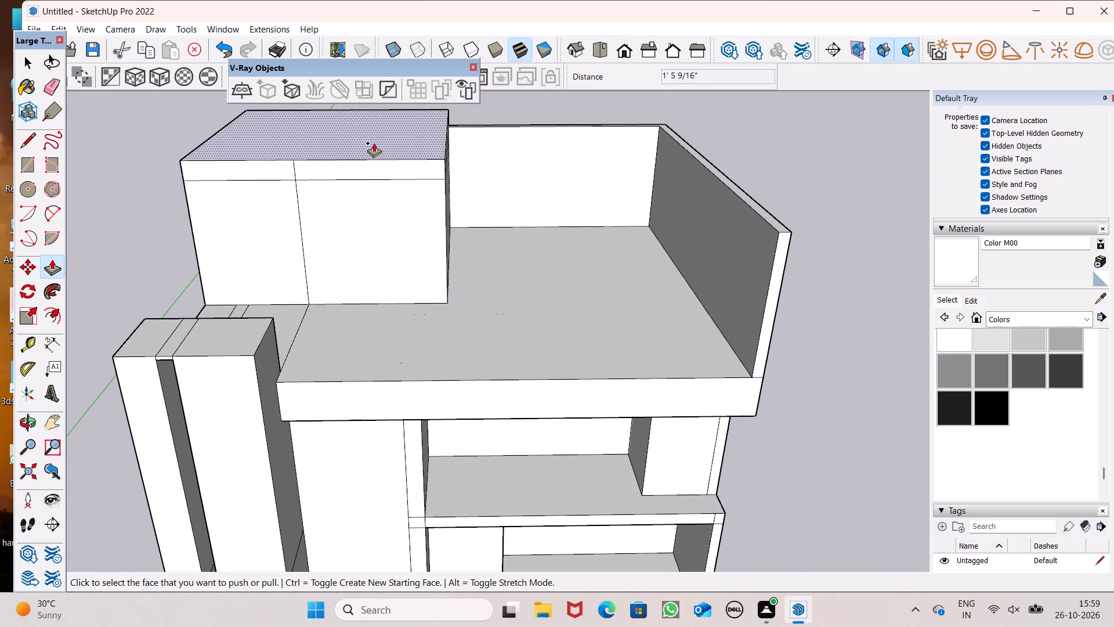
scroll(366, 132, up, 1)
click(48, 78)
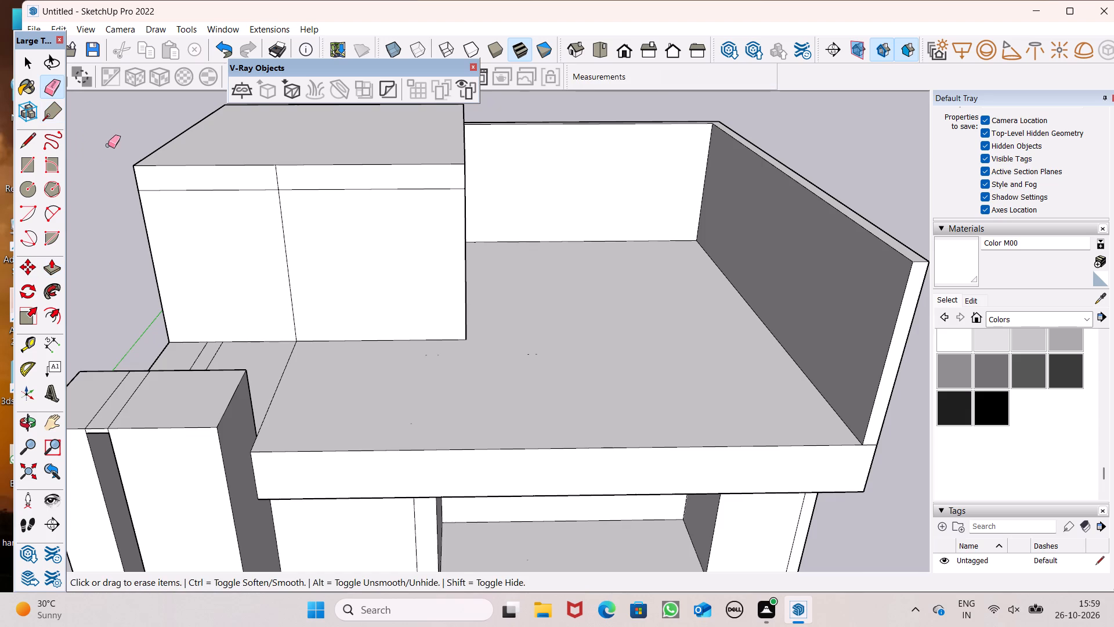
scroll(108, 145, up, 4)
drag(339, 195, 353, 190)
Erase the short vertical edge in the top band of the raised block's side face, beside the rear parapet wall.
scroll(323, 198, down, 4)
middle_drag(436, 238, 421, 246)
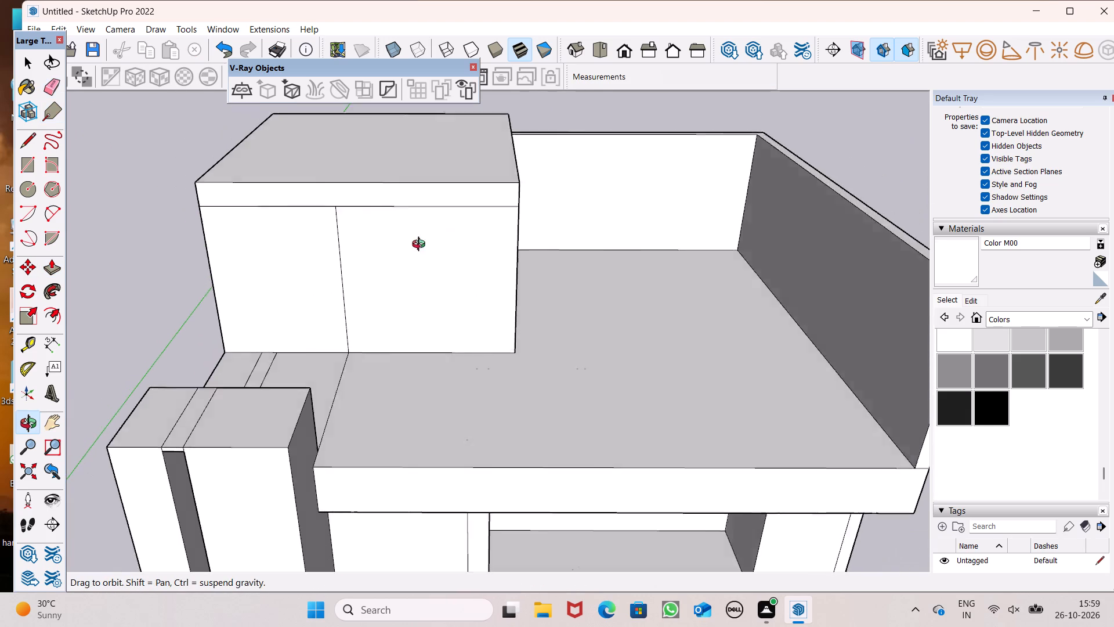
middle_drag(421, 246, 678, 171)
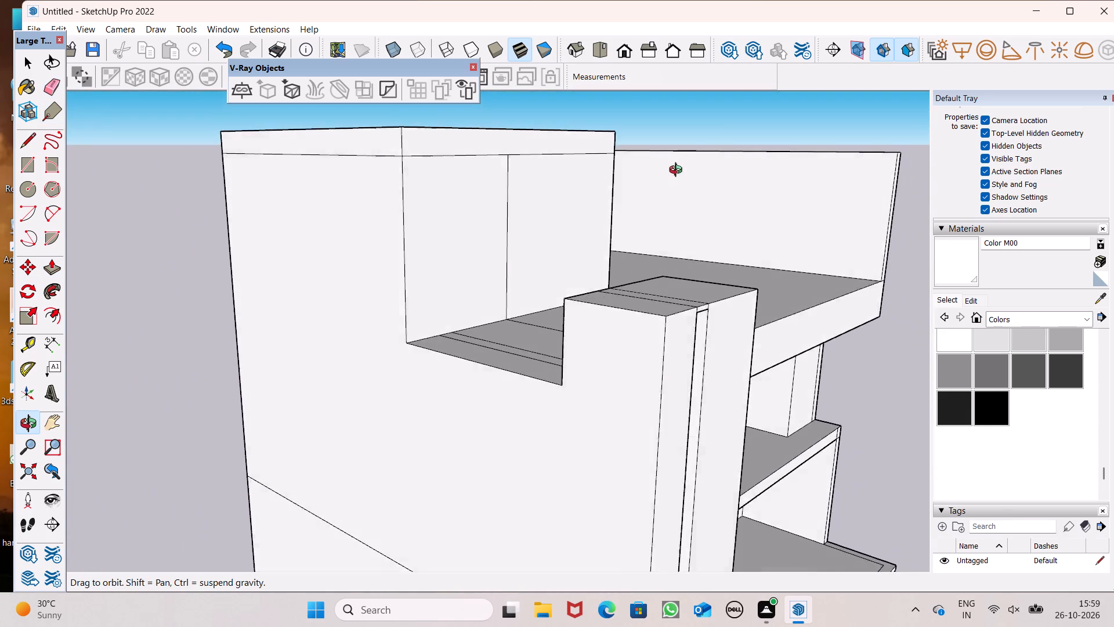
middle_drag(678, 171, 704, 212)
middle_drag(651, 253, 565, 313)
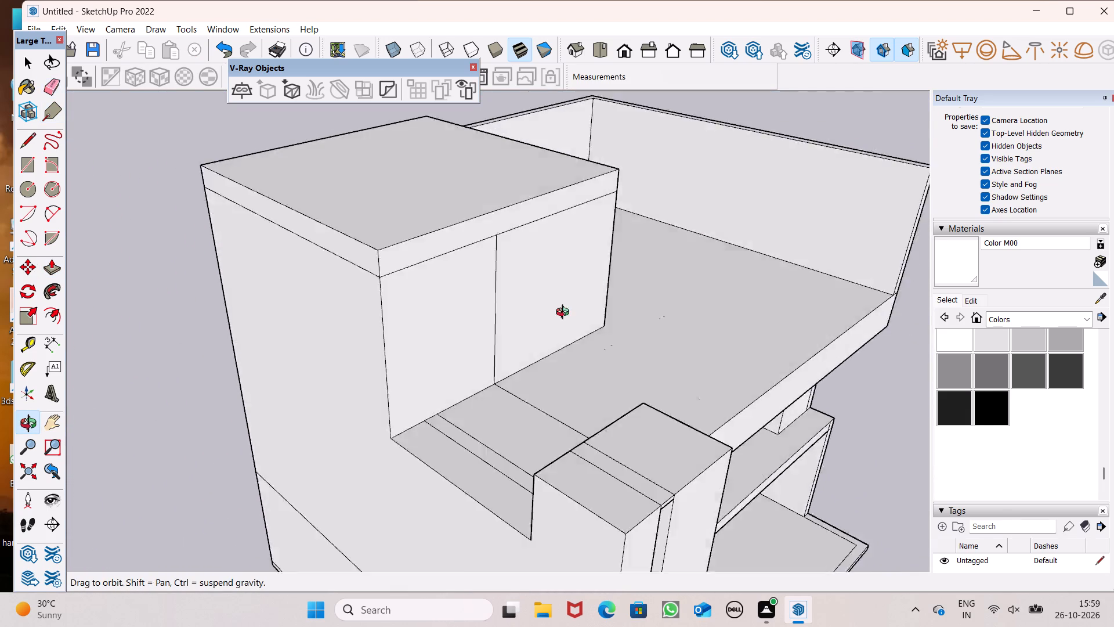
middle_drag(565, 313, 53, 383)
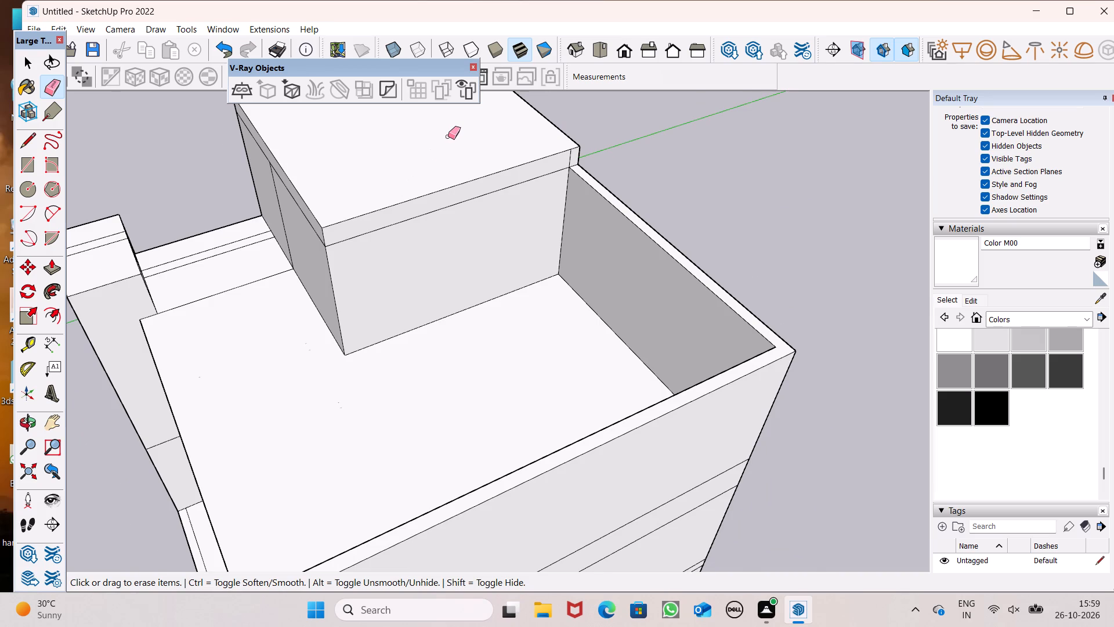
scroll(448, 136, up, 1)
scroll(583, 175, up, 3)
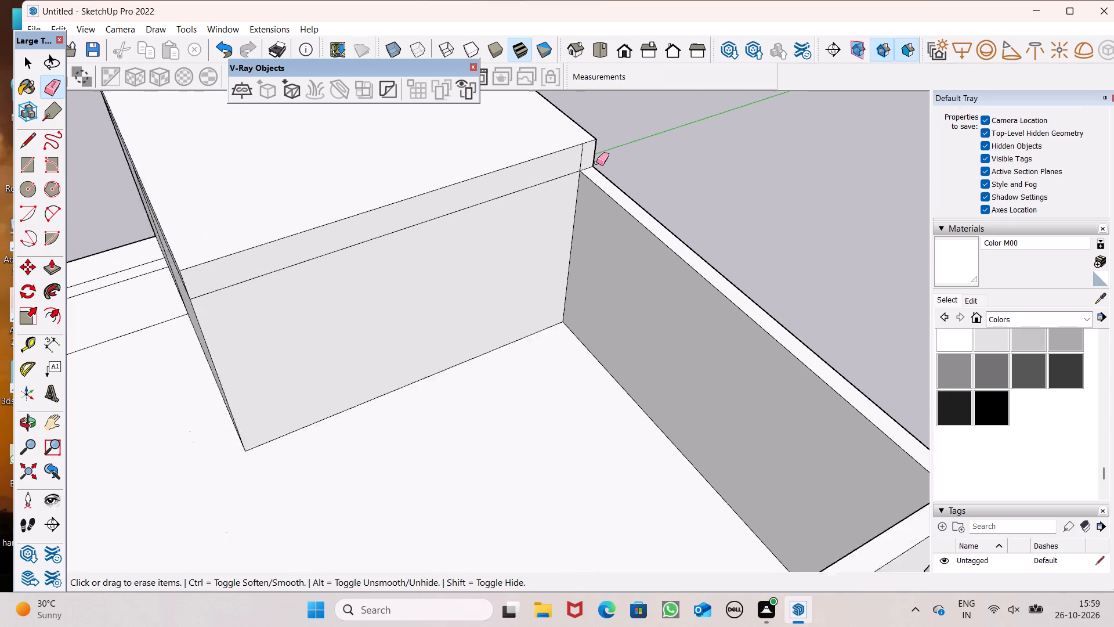
scroll(596, 163, up, 1)
drag(586, 151, 575, 156)
Erase the five short vertical edges crossing the raised block's top band on the house's rear face.
scroll(577, 159, down, 3)
middle_drag(463, 246, 91, 268)
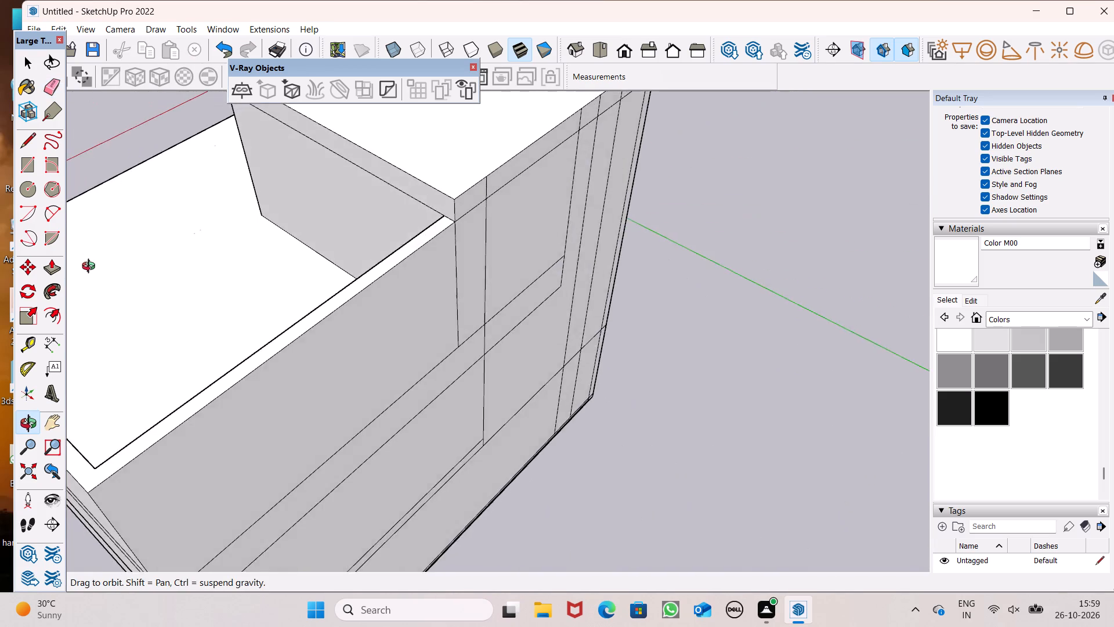
middle_drag(91, 268, 90, 265)
scroll(91, 268, up, 1)
scroll(225, 255, down, 5)
middle_drag(225, 271, 109, 227)
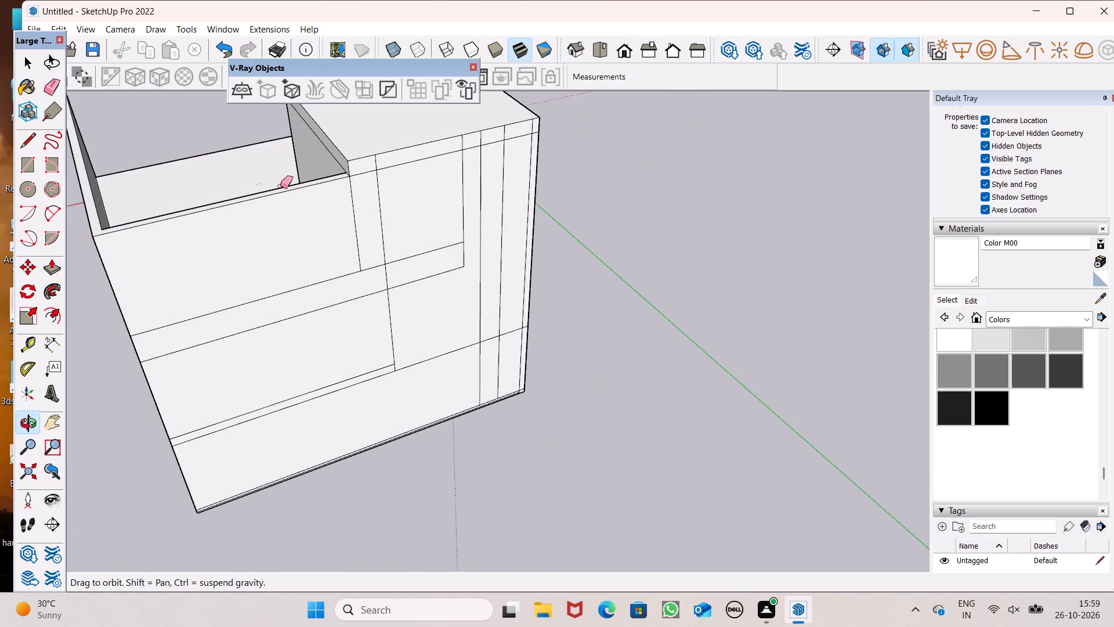
scroll(309, 148, up, 3)
scroll(266, 187, down, 4)
scroll(390, 152, up, 5)
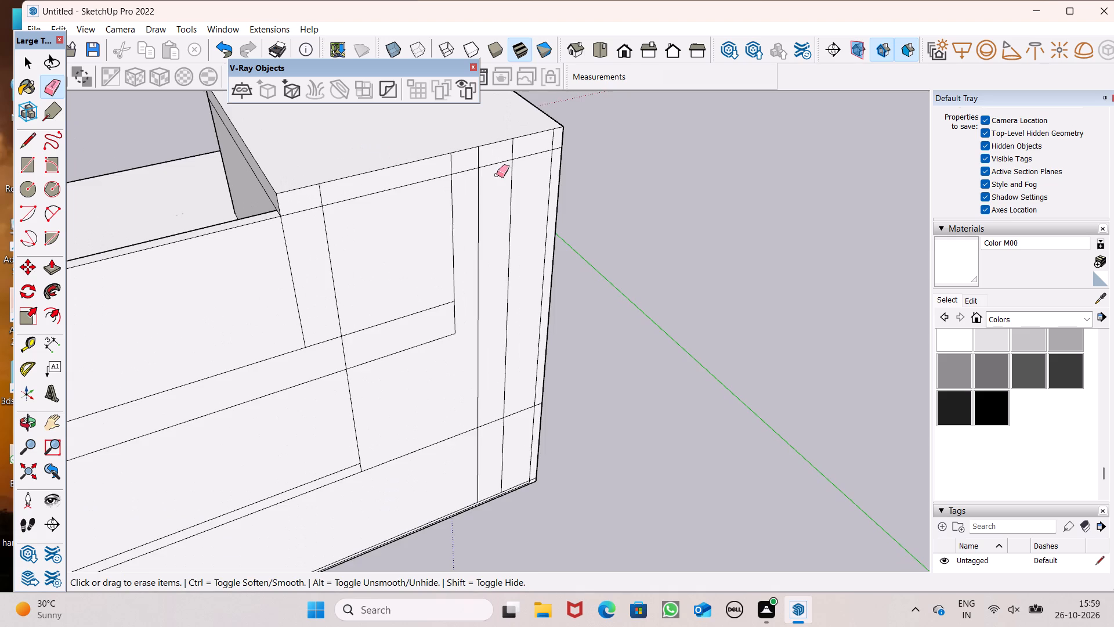
scroll(498, 175, up, 5)
drag(588, 118, 578, 120)
drag(510, 125, 495, 129)
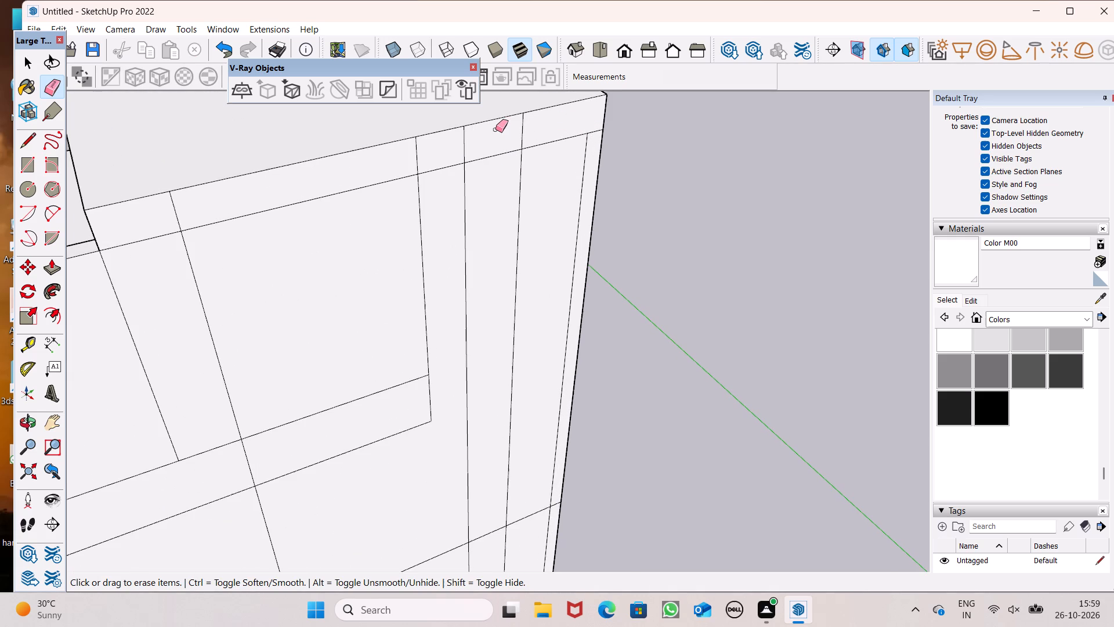
drag(495, 129, 495, 132)
drag(516, 127, 525, 125)
drag(501, 138, 396, 171)
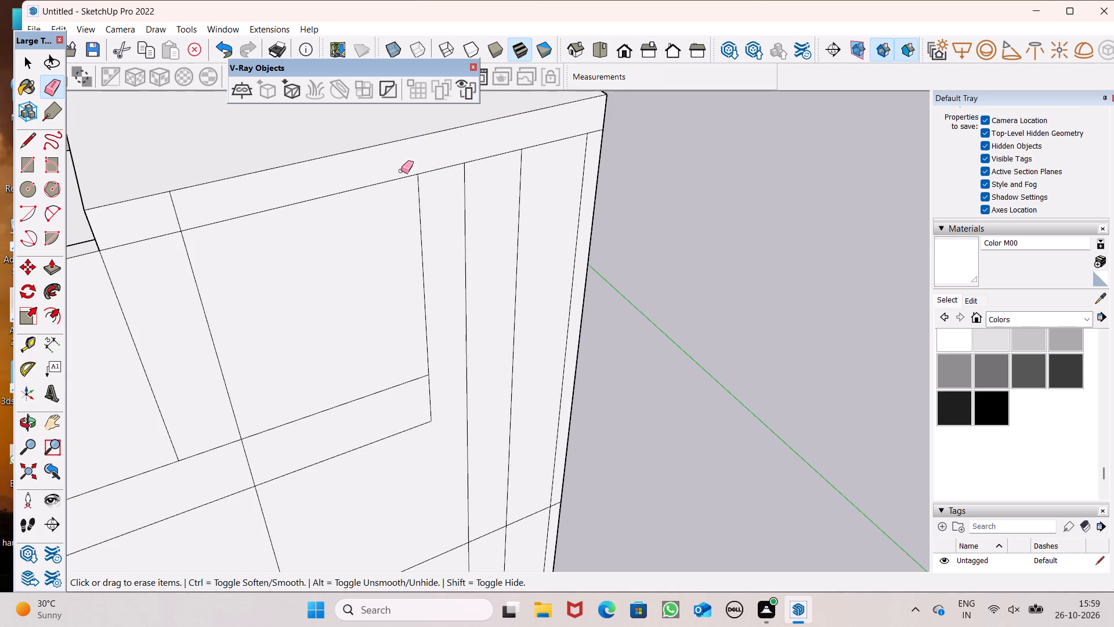
scroll(521, 144, down, 3)
scroll(266, 208, up, 4)
drag(267, 196, 284, 183)
Erase the vertical edge running down the rear wall from where the raised block meets the parapet.
scroll(257, 212, down, 3)
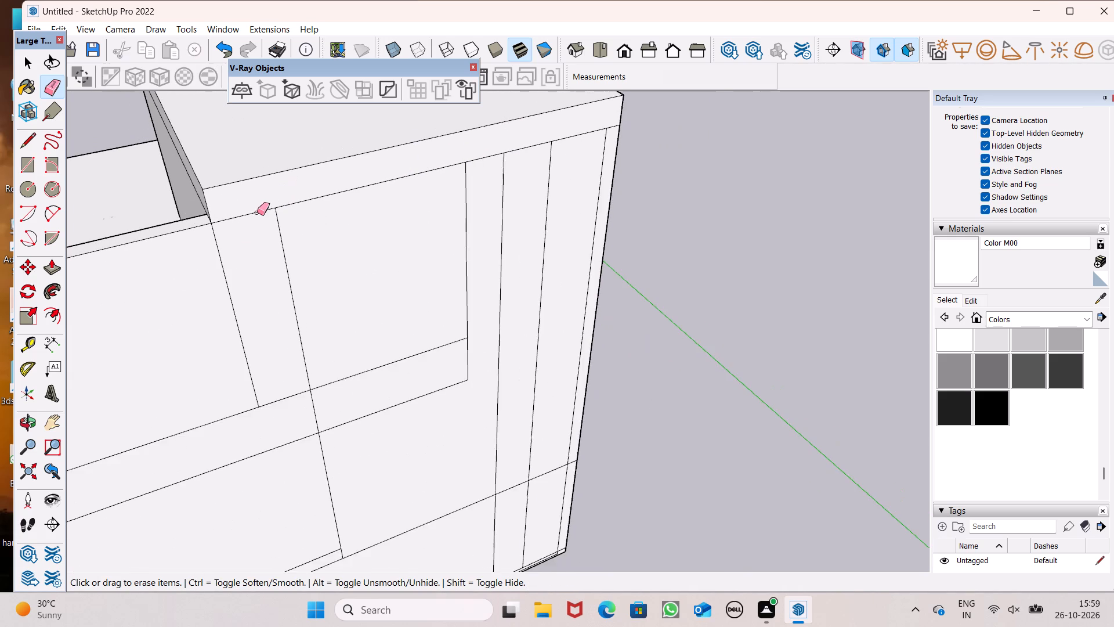
scroll(227, 238, up, 11)
drag(202, 231, 217, 218)
scroll(287, 212, down, 5)
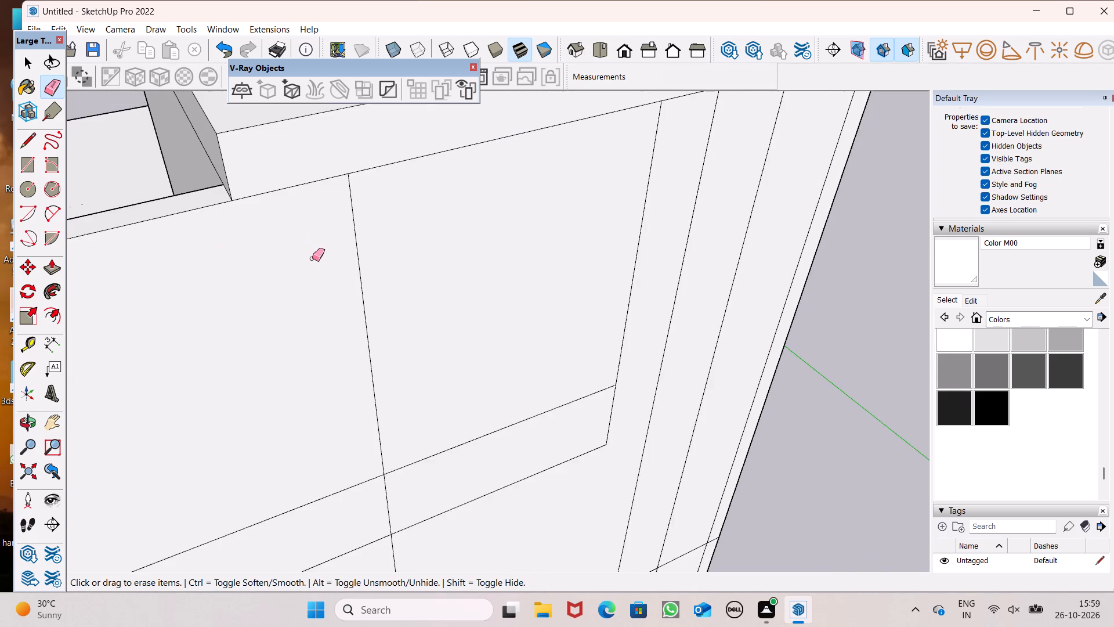
scroll(313, 261, down, 11)
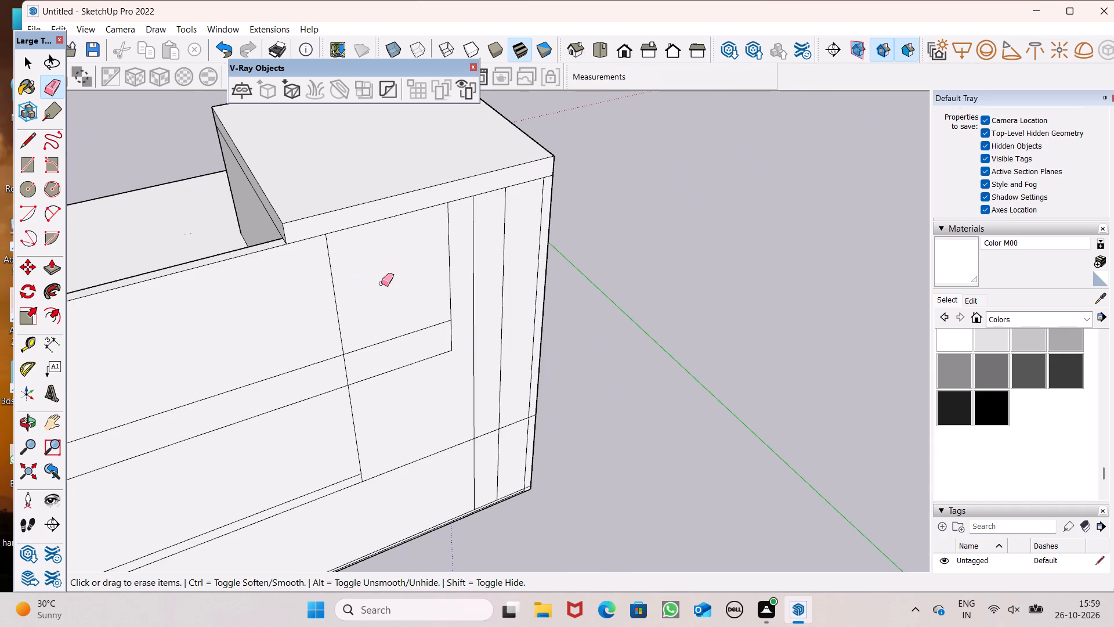
Push/Pull the front face of the raised block's top band outward by about 3' 9" to form an overhang.
scroll(366, 273, down, 2)
middle_drag(197, 311, 671, 277)
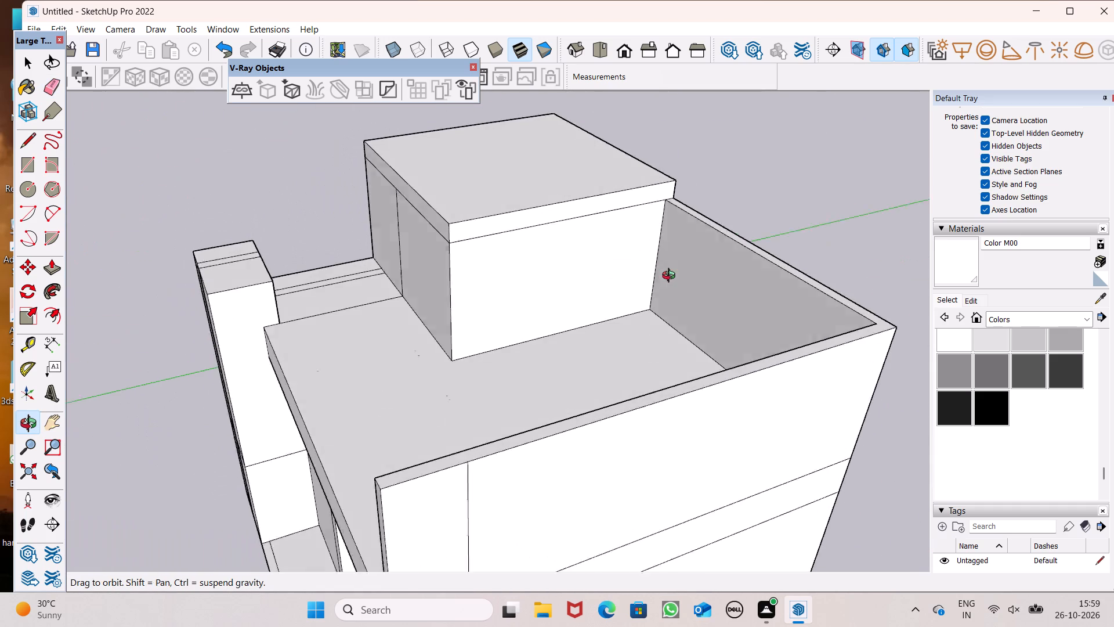
middle_drag(671, 277, 672, 278)
middle_drag(301, 281, 523, 334)
scroll(523, 334, up, 1)
scroll(228, 313, down, 2)
middle_drag(216, 319, 469, 343)
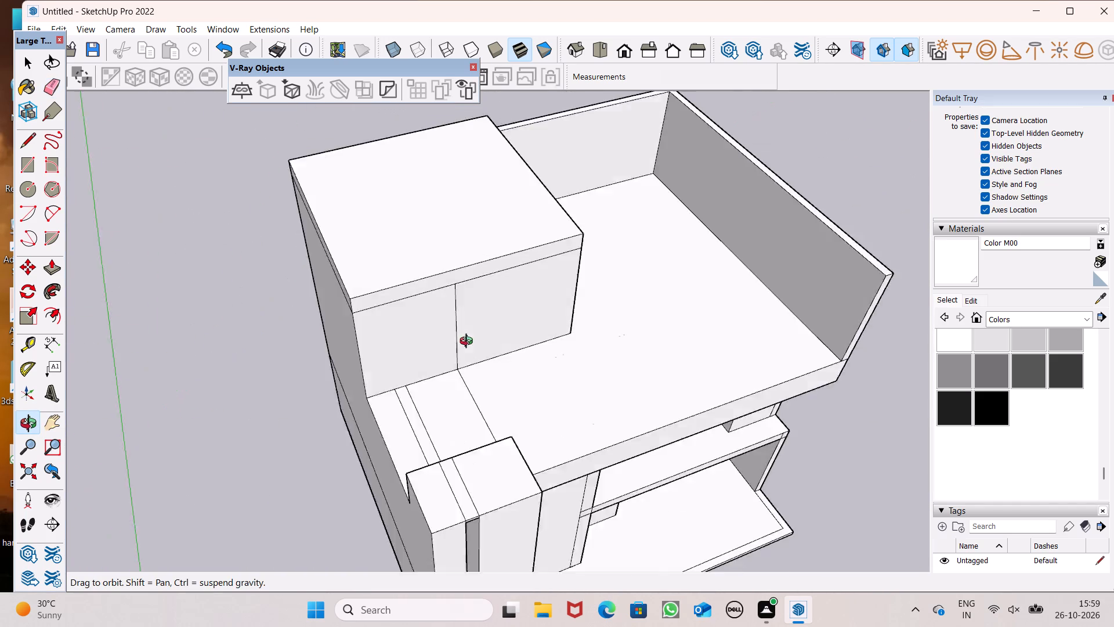
middle_drag(469, 343, 592, 234)
scroll(519, 250, up, 2)
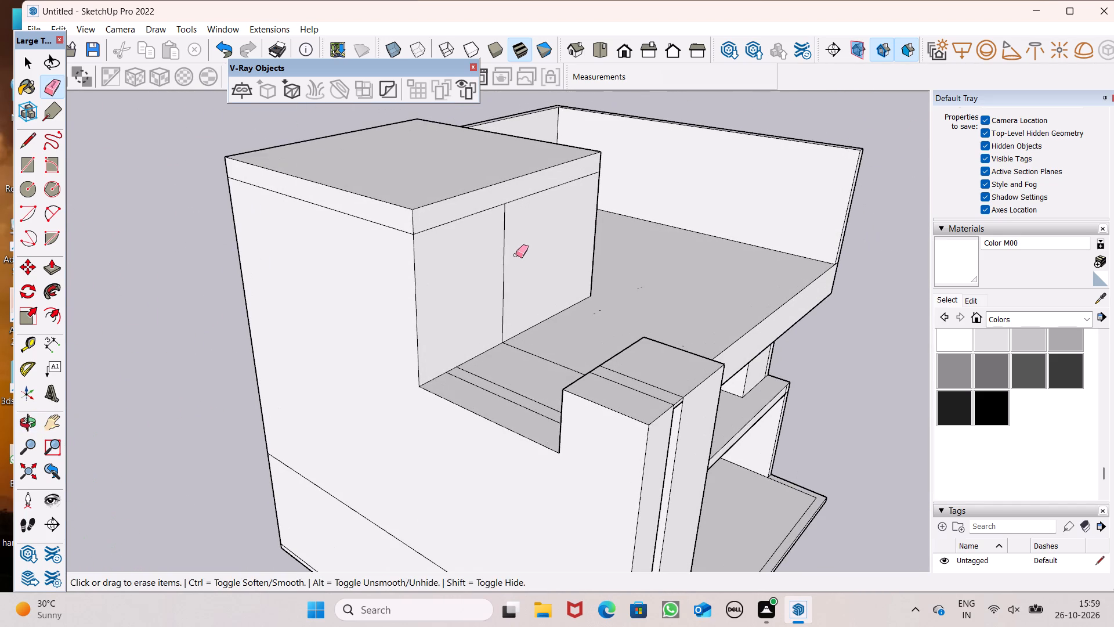
click(50, 272)
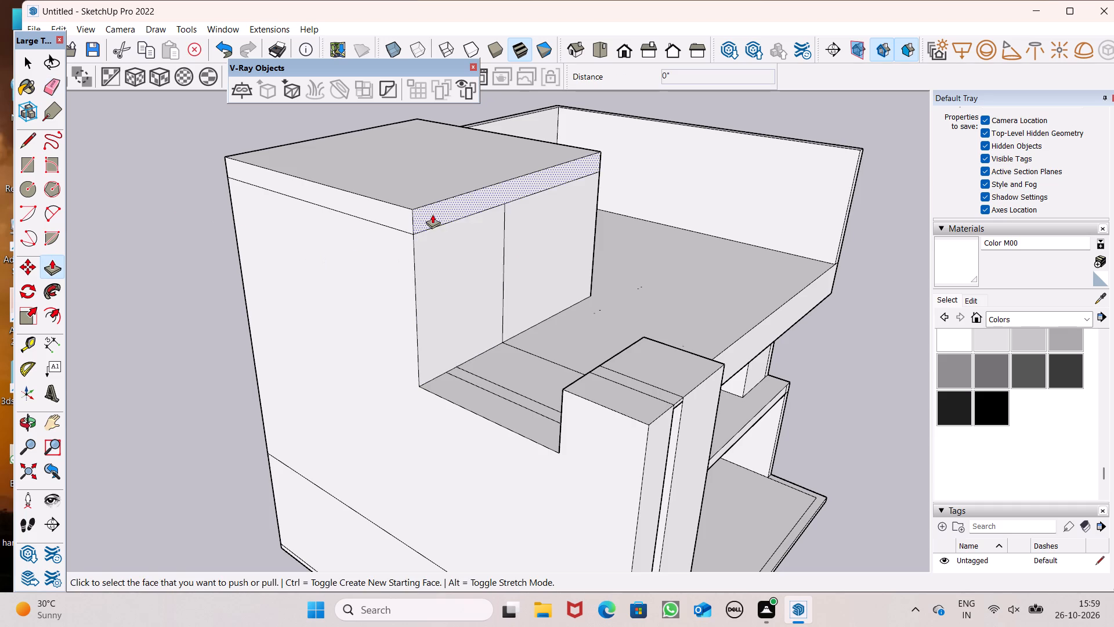
drag(432, 214, 481, 229)
scroll(421, 218, down, 3)
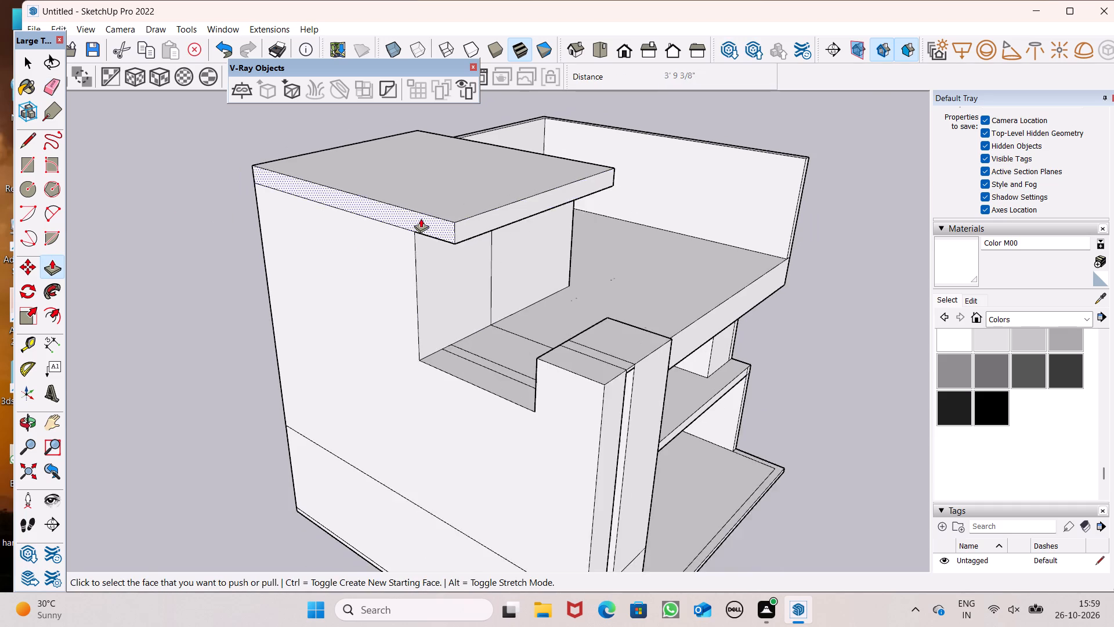
Push/Pull the front edge face of the overhanging roof slab outward by about another 1' 10".
middle_drag(473, 248, 203, 73)
middle_drag(397, 187, 519, 225)
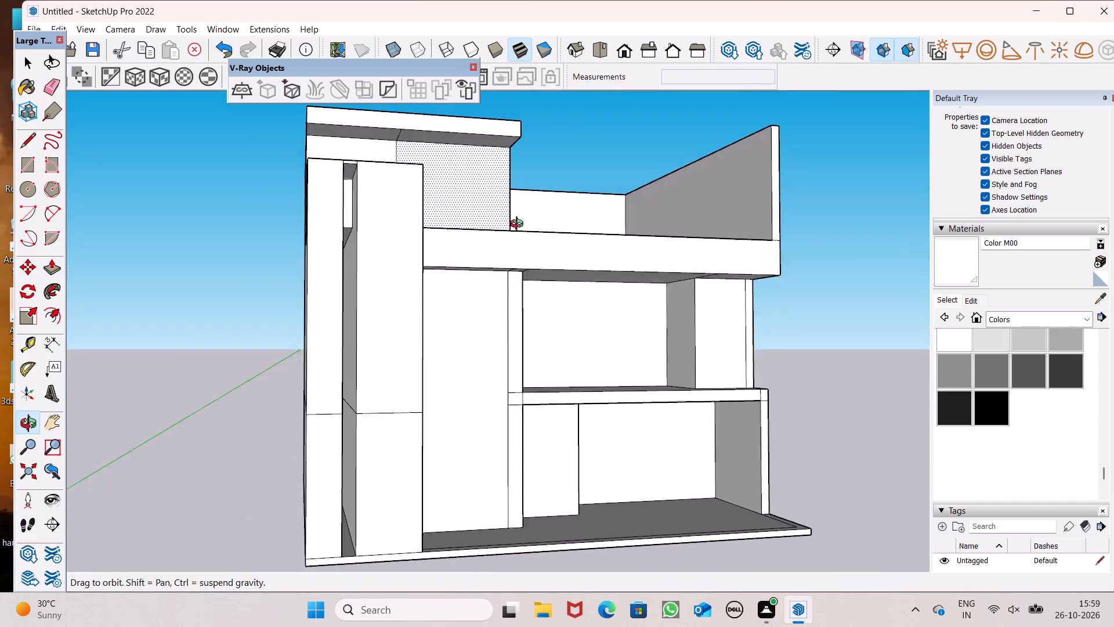
middle_drag(519, 225, 764, 292)
scroll(437, 221, up, 3)
drag(488, 104, 522, 114)
scroll(457, 187, down, 5)
Push/Pull the roof slab's side edge face about 10' 11" out over the main roof toward the side parapet wall.
middle_drag(471, 231, 17, 374)
scroll(406, 309, down, 1)
middle_drag(444, 305, 260, 364)
scroll(263, 372, up, 1)
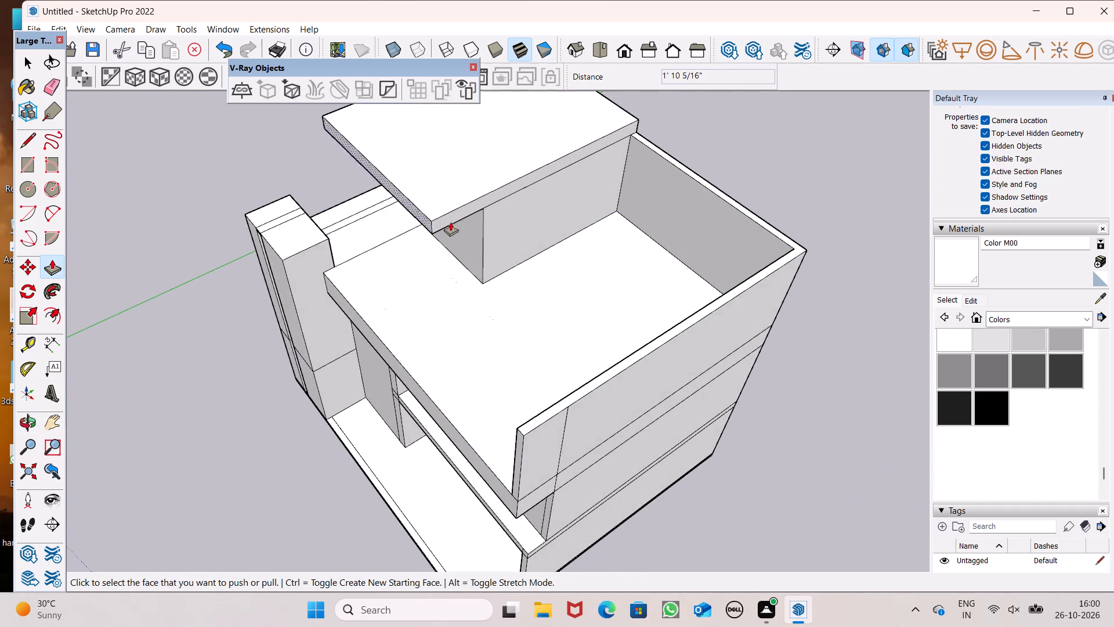
scroll(464, 224, up, 3)
drag(463, 210, 594, 297)
scroll(578, 291, down, 3)
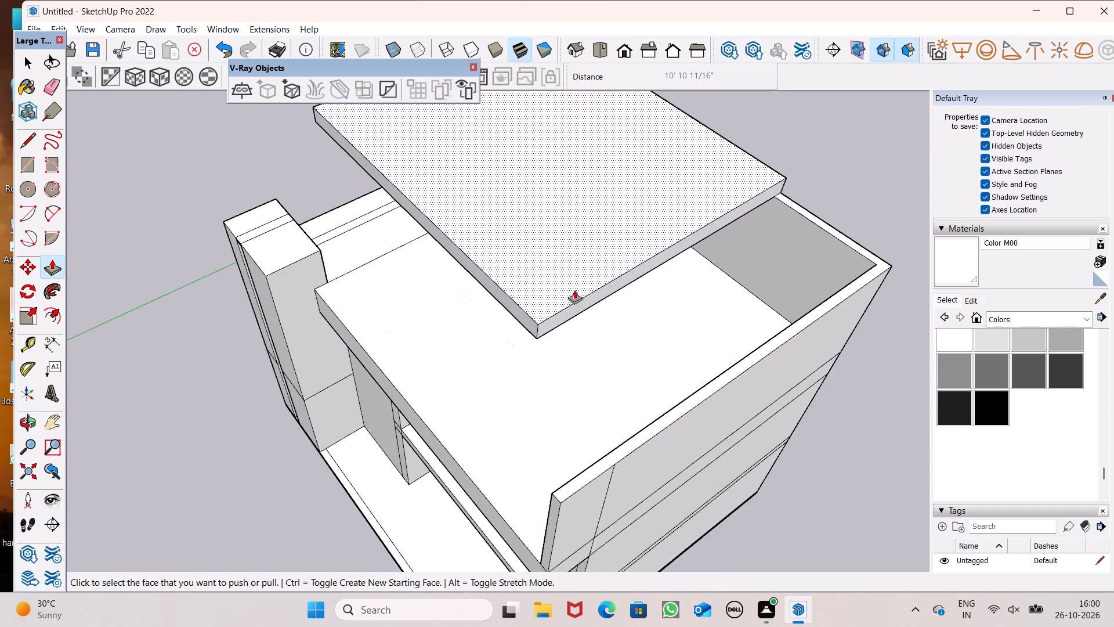
Erase the two stray edges on the underside of the overhanging roof slab, above the raised block's front face.
middle_drag(589, 300, 680, 71)
scroll(680, 71, up, 1)
middle_drag(692, 137, 800, 127)
scroll(696, 136, up, 1)
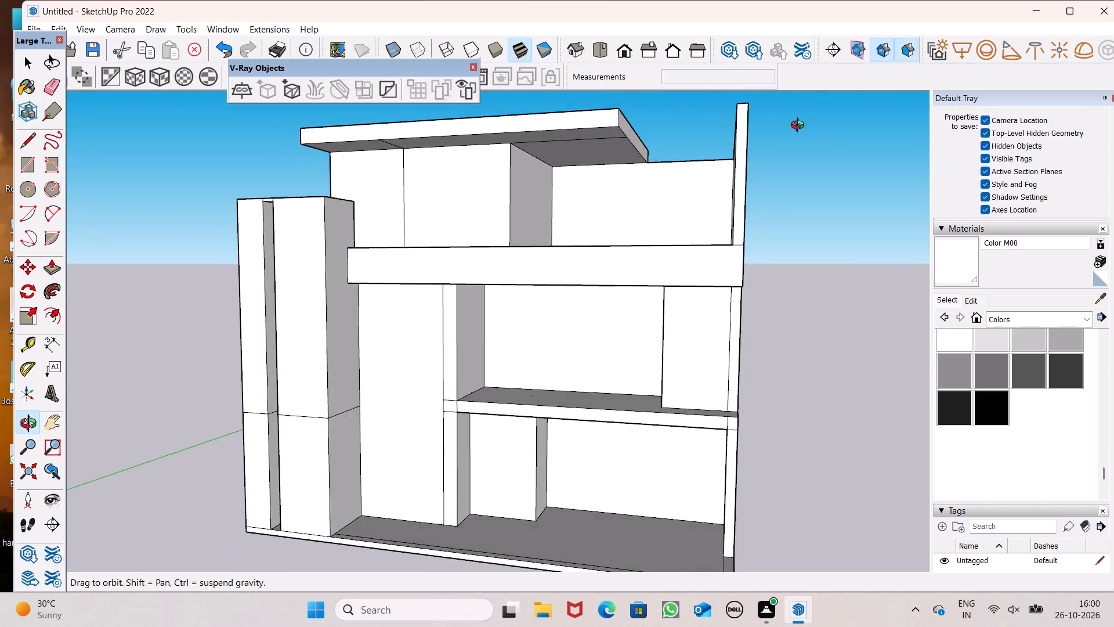
middle_drag(800, 127, 285, 301)
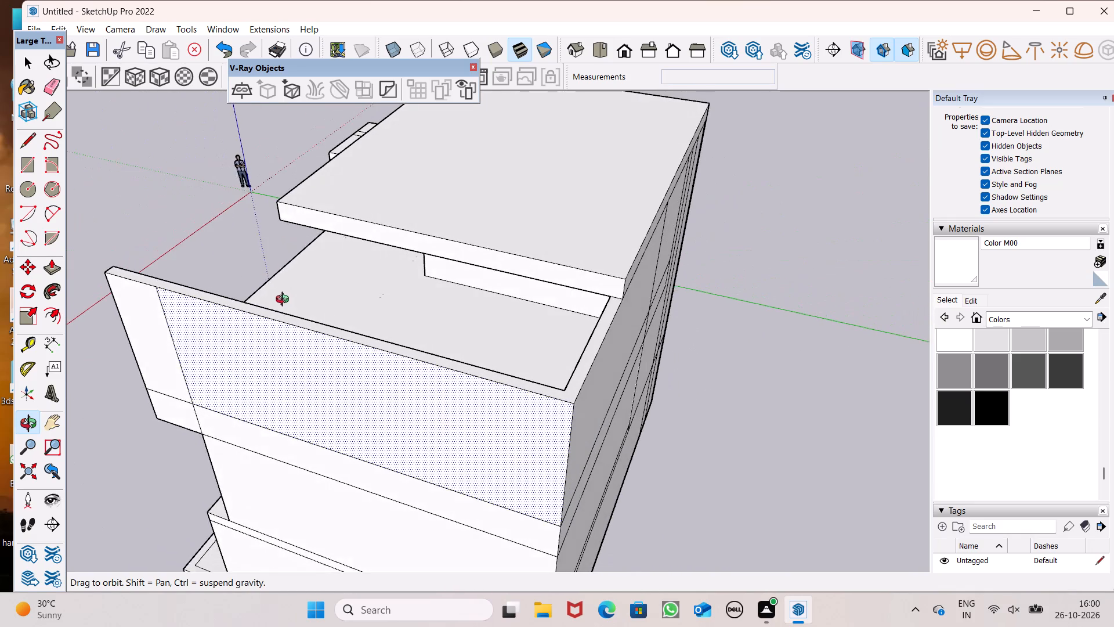
middle_drag(285, 301, 669, 187)
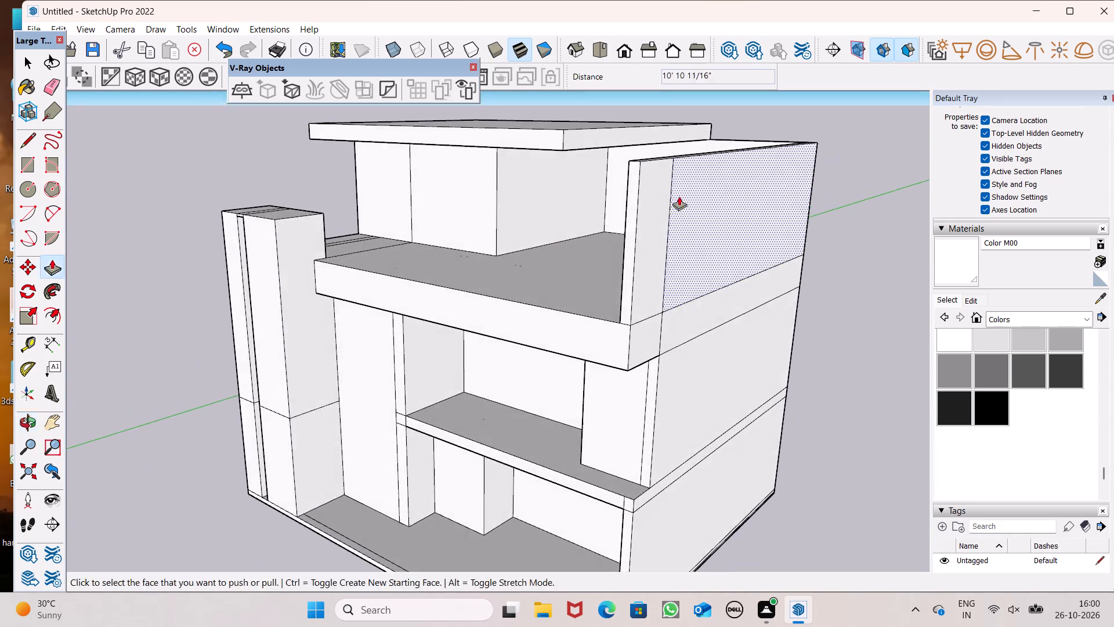
middle_drag(695, 196, 787, 147)
scroll(787, 147, up, 1)
scroll(465, 199, up, 1)
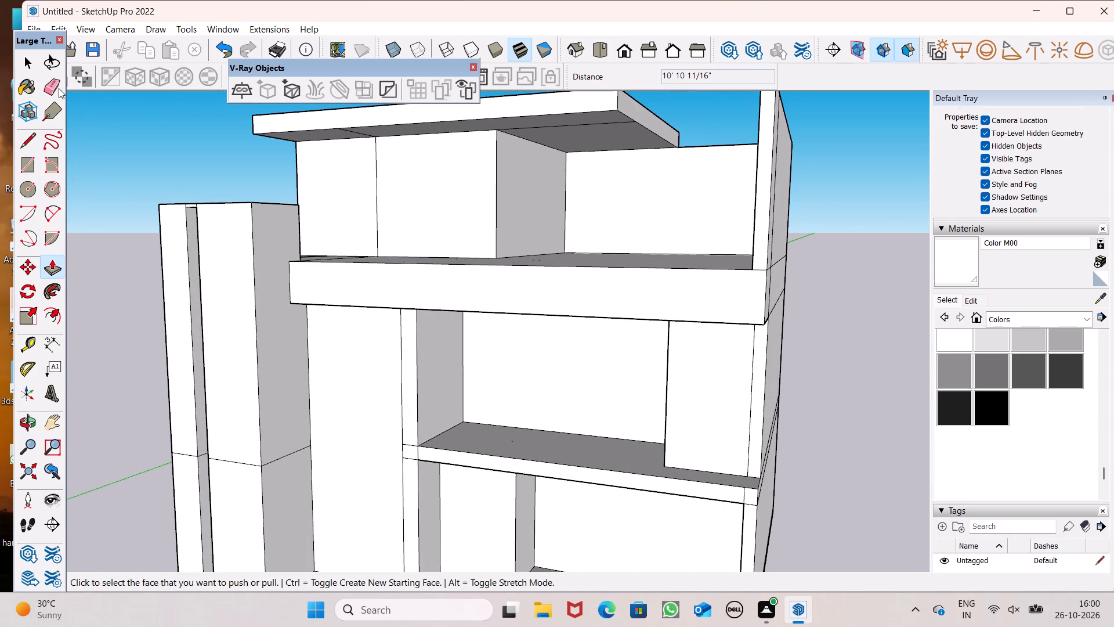
click(59, 82)
middle_drag(347, 159, 368, 111)
scroll(390, 117, up, 7)
drag(363, 131, 357, 133)
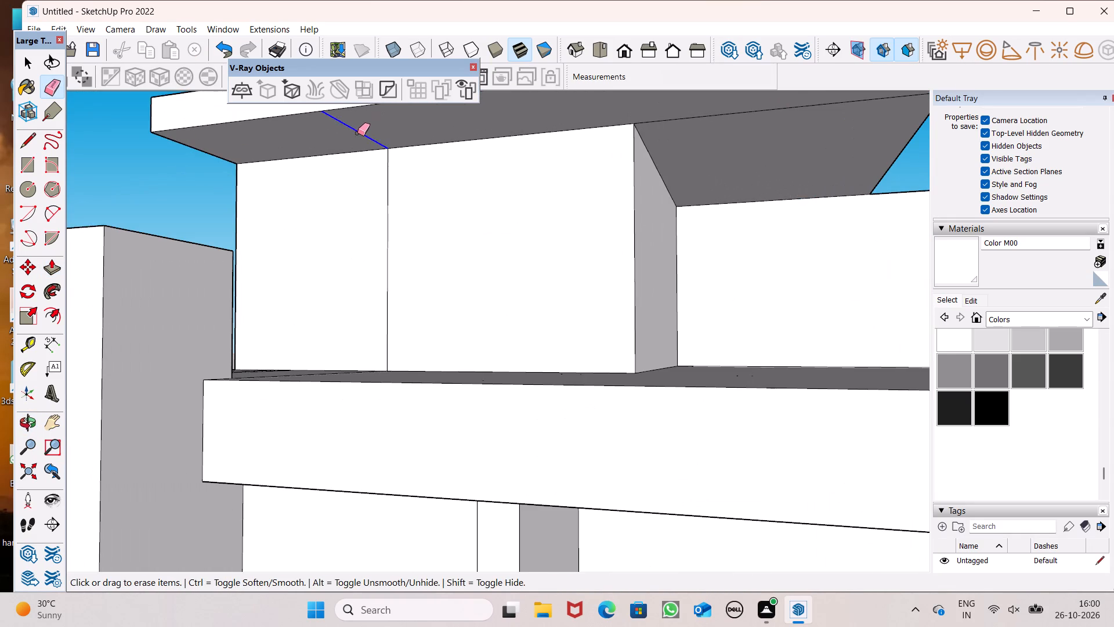
drag(357, 133, 356, 134)
click(671, 120)
scroll(454, 182, down, 5)
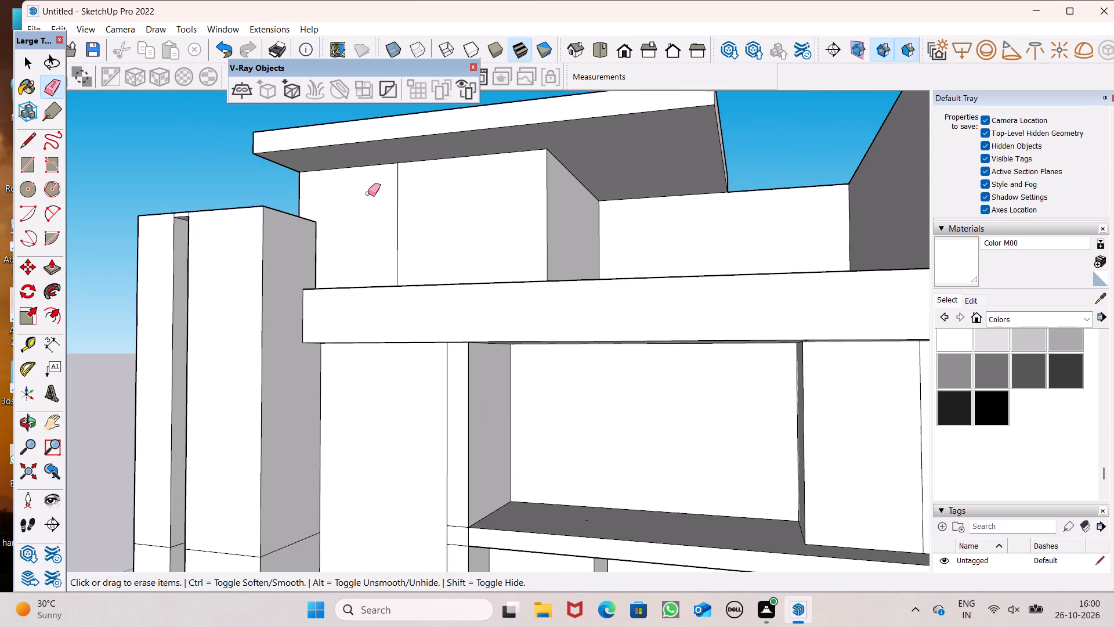
Draw a rectangle about 21' 7" by 1' 8" on the main roof, from near the raised block's front corner to the side parapet.
middle_drag(343, 207, 416, 198)
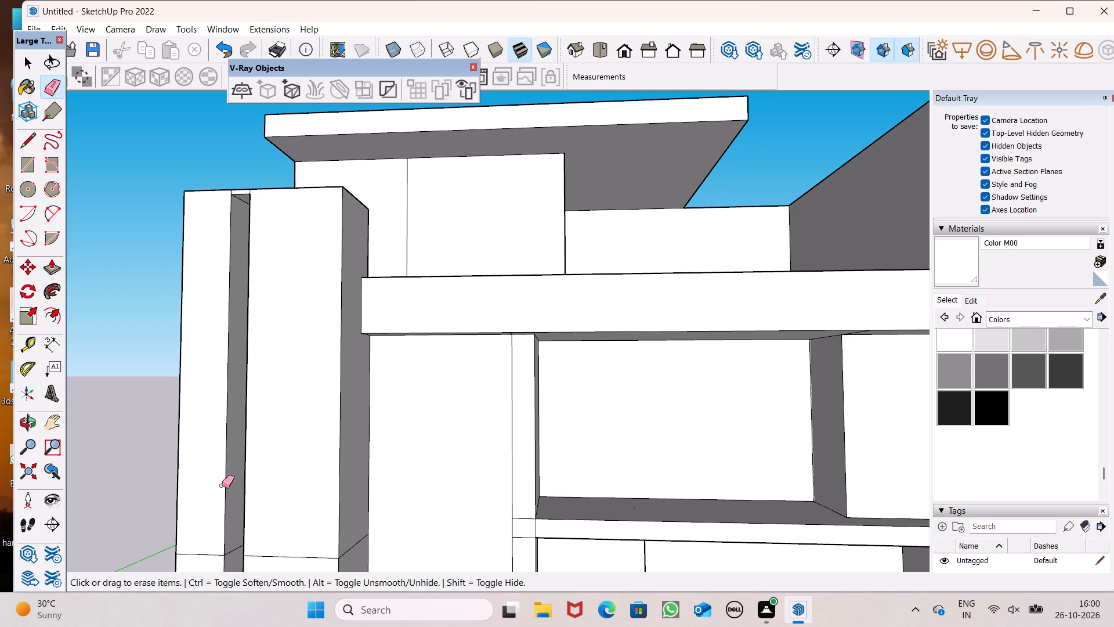
scroll(272, 361, down, 4)
middle_drag(280, 395, 325, 532)
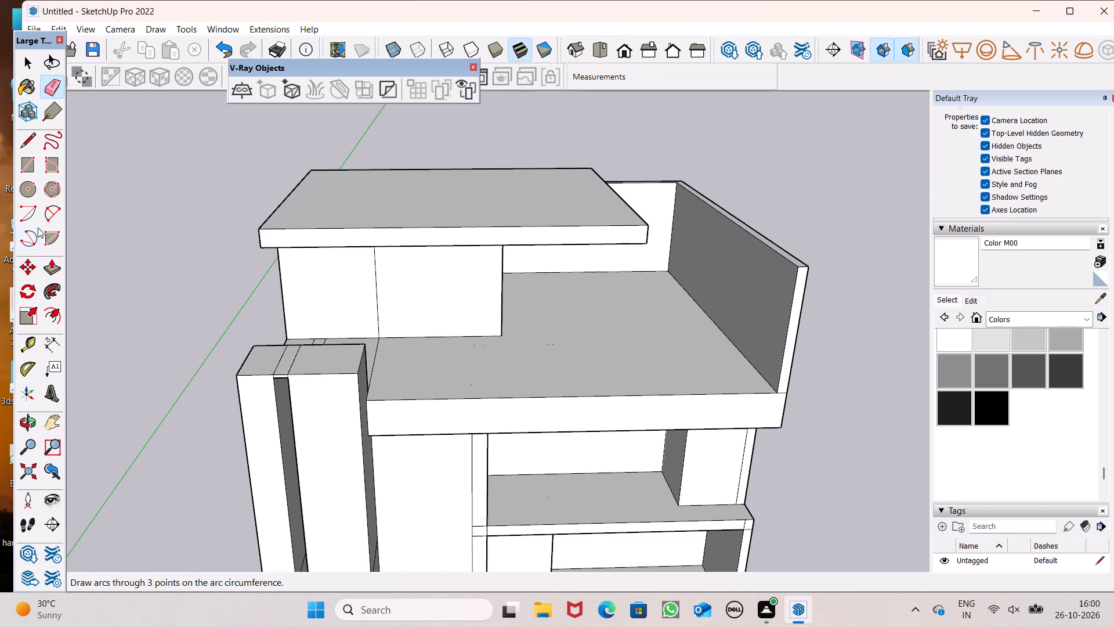
click(26, 163)
scroll(317, 319, down, 1)
middle_drag(490, 361, 497, 431)
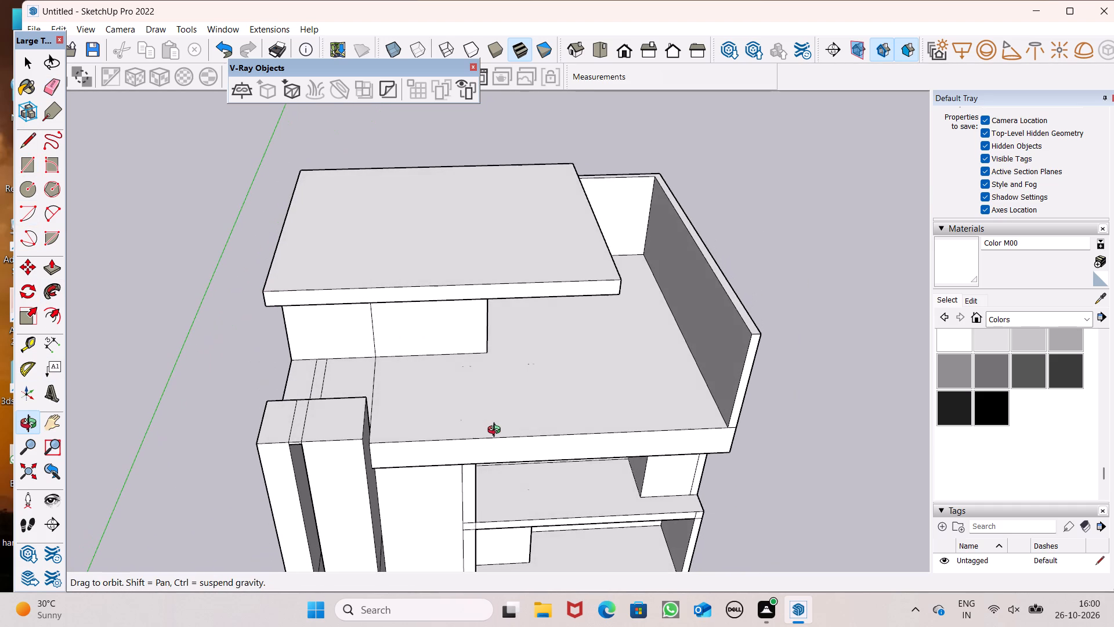
middle_drag(497, 431, 490, 381)
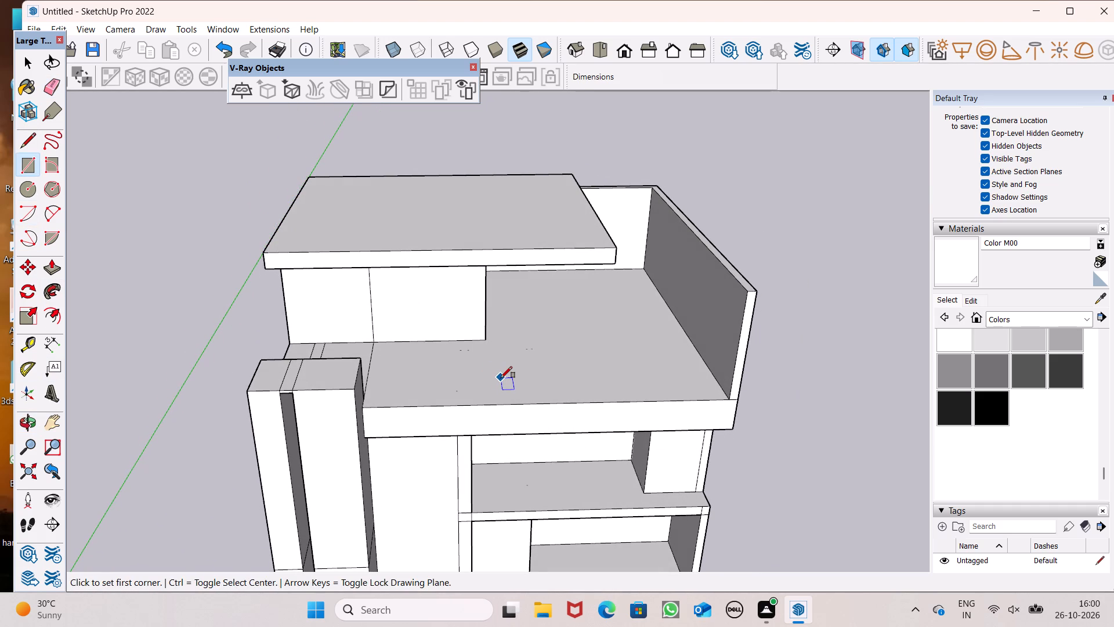
middle_drag(544, 389, 675, 405)
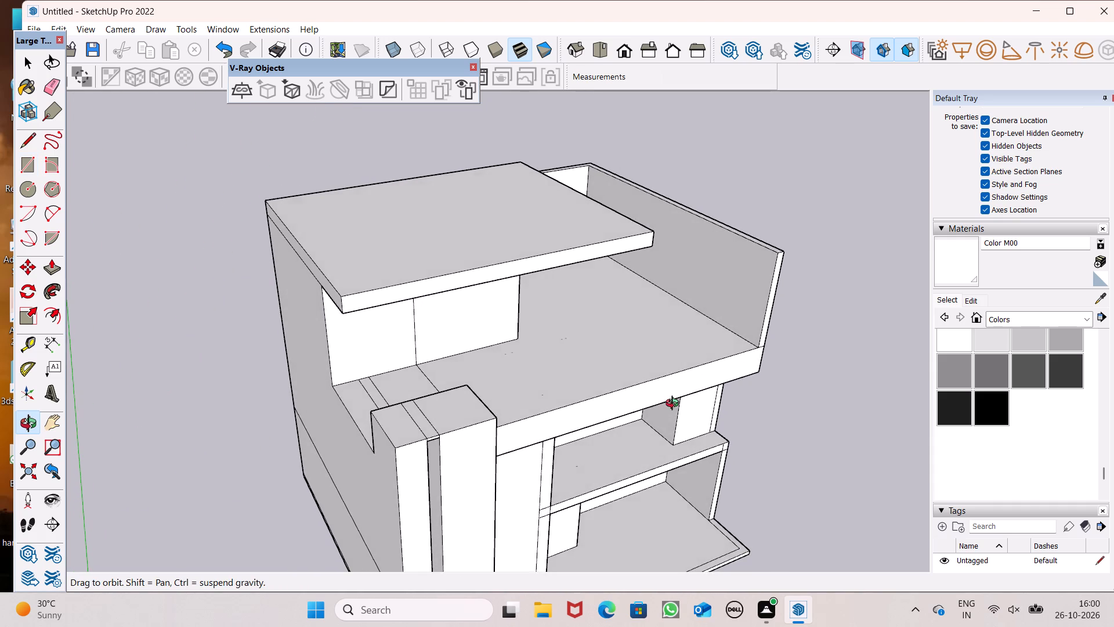
middle_drag(675, 405, 621, 421)
scroll(621, 420, up, 1)
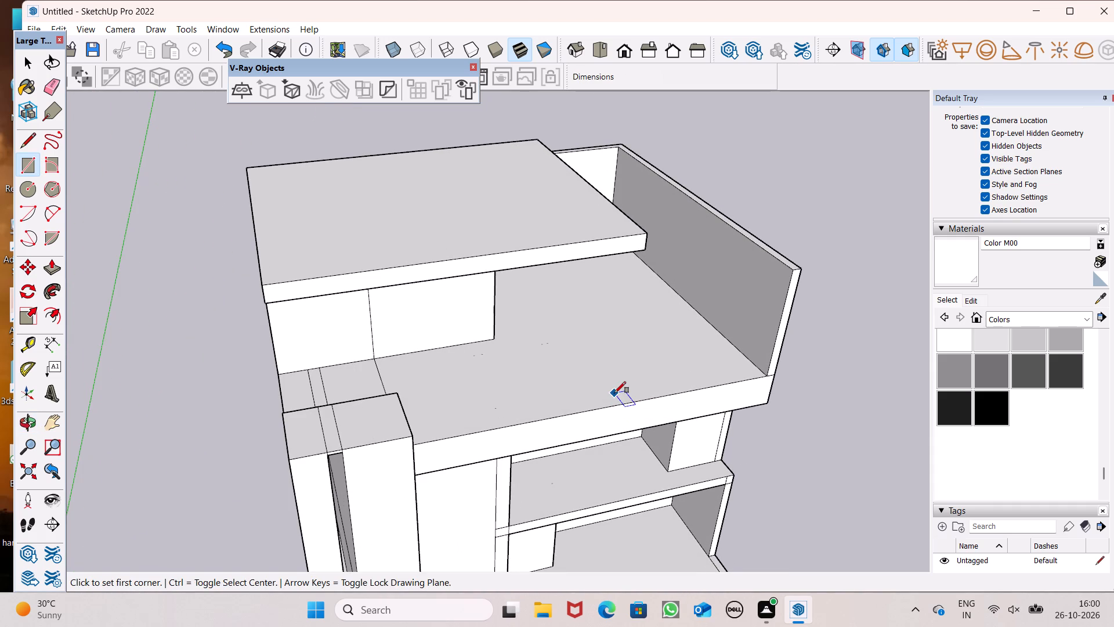
middle_drag(642, 381, 563, 365)
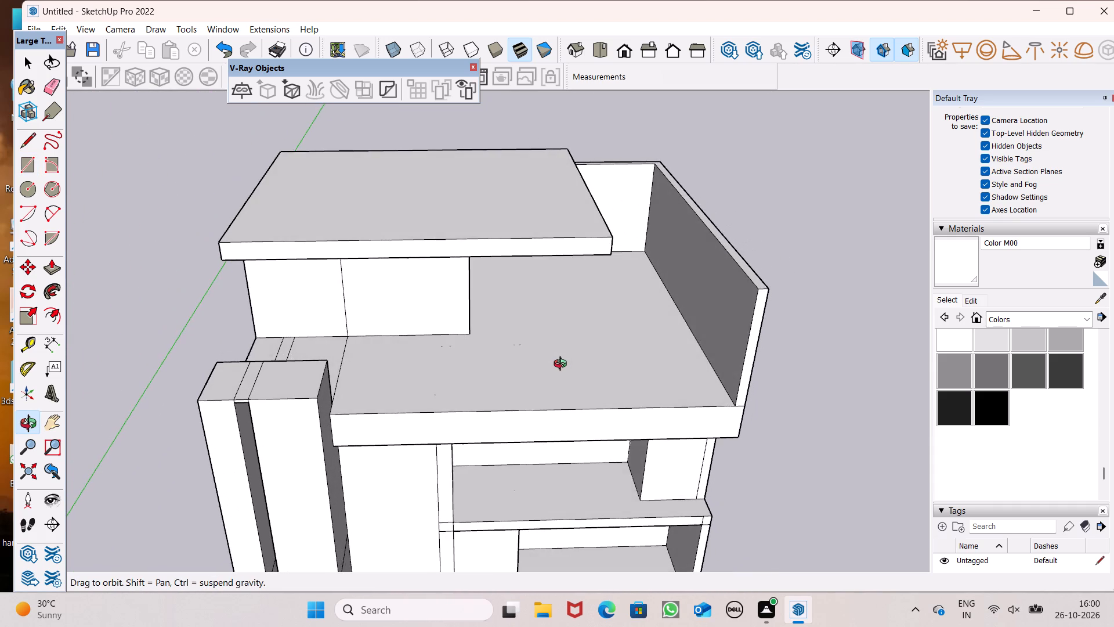
middle_drag(563, 365, 537, 402)
scroll(478, 399, up, 1)
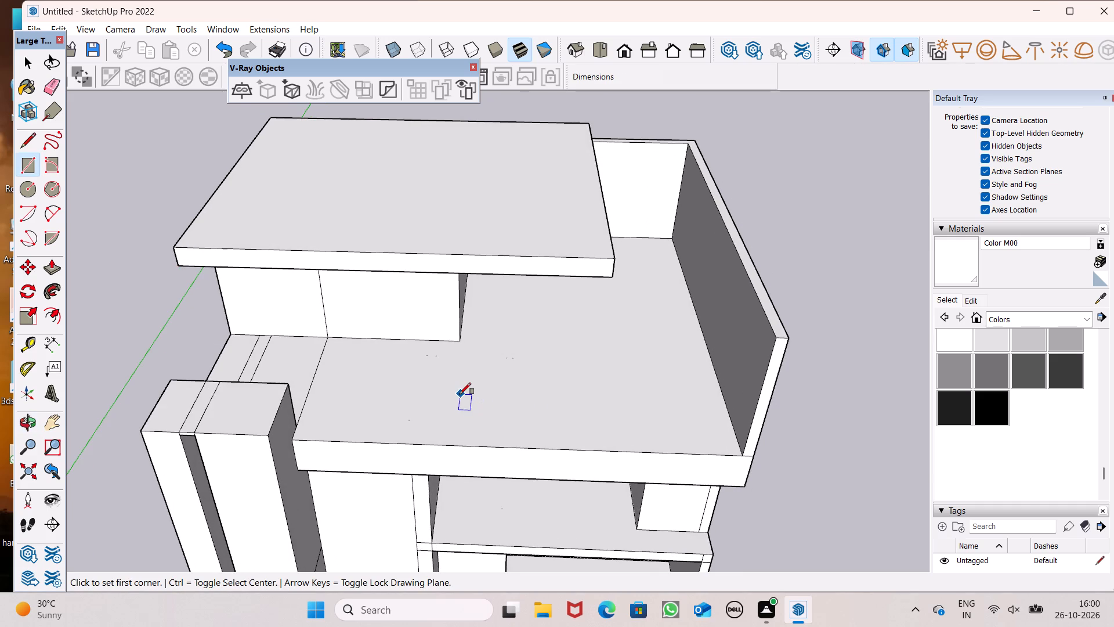
scroll(460, 394, up, 4)
middle_drag(444, 365, 475, 398)
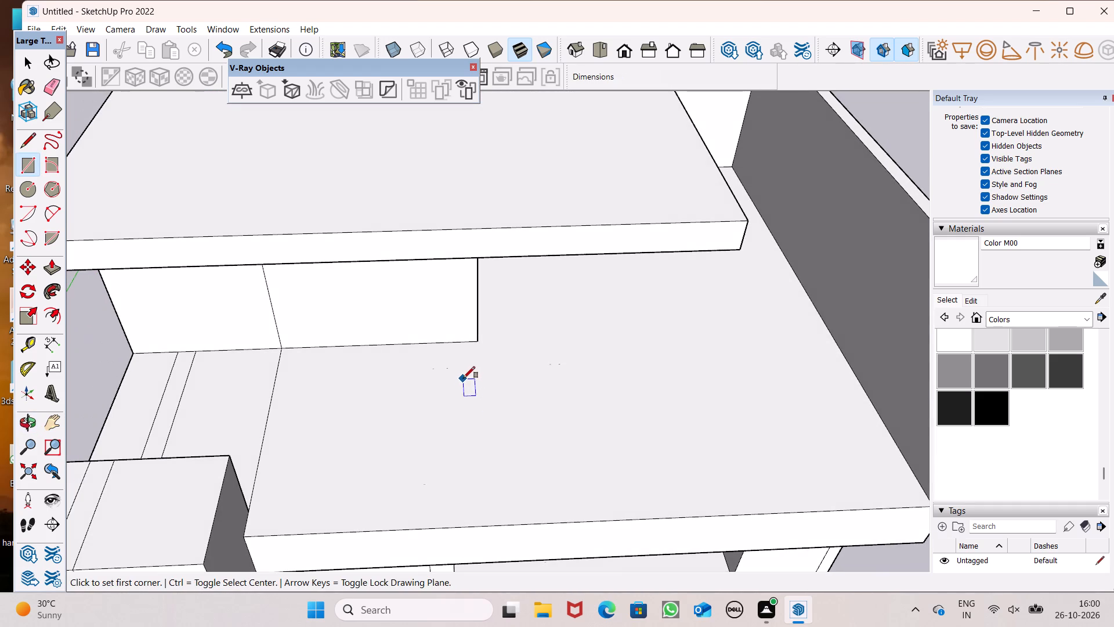
click(454, 372)
scroll(578, 413, down, 2)
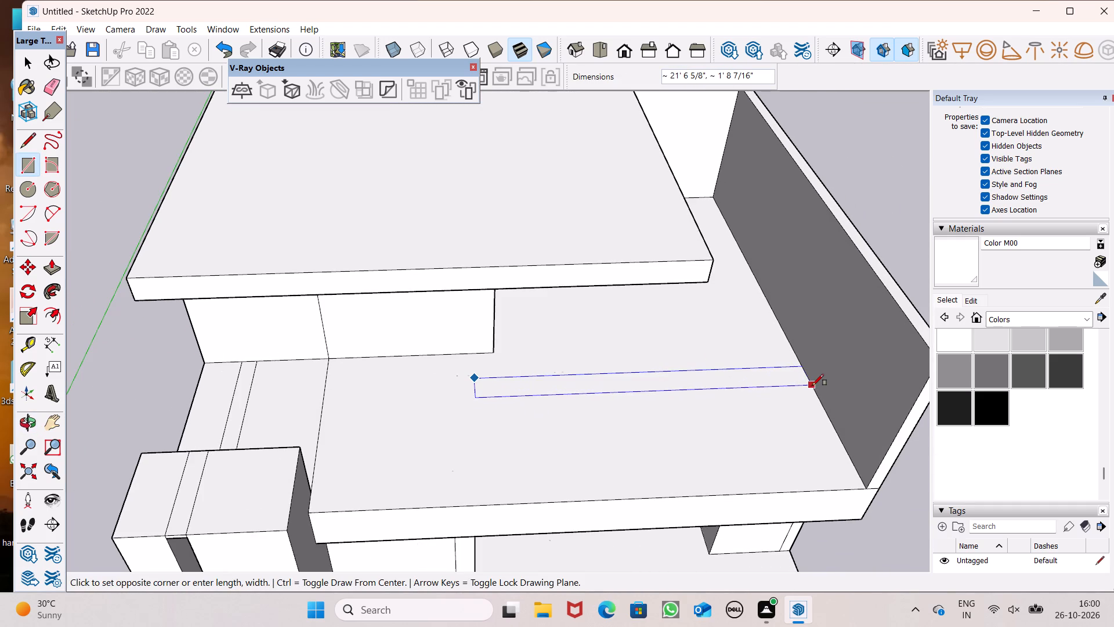
click(812, 385)
scroll(680, 394, down, 3)
middle_drag(678, 427, 695, 330)
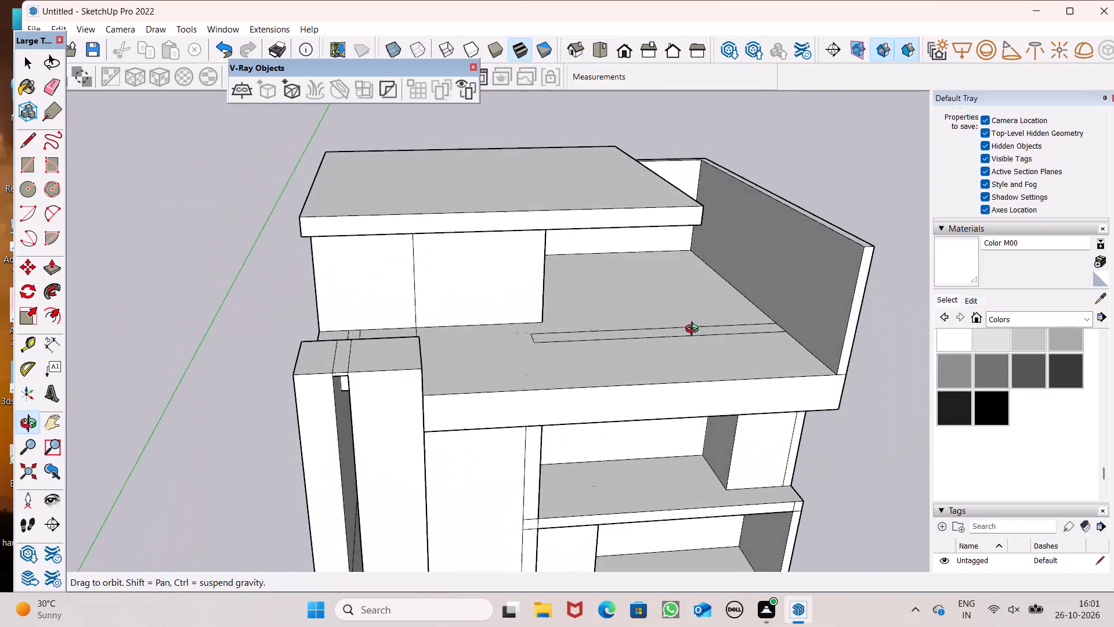
middle_drag(695, 330, 715, 346)
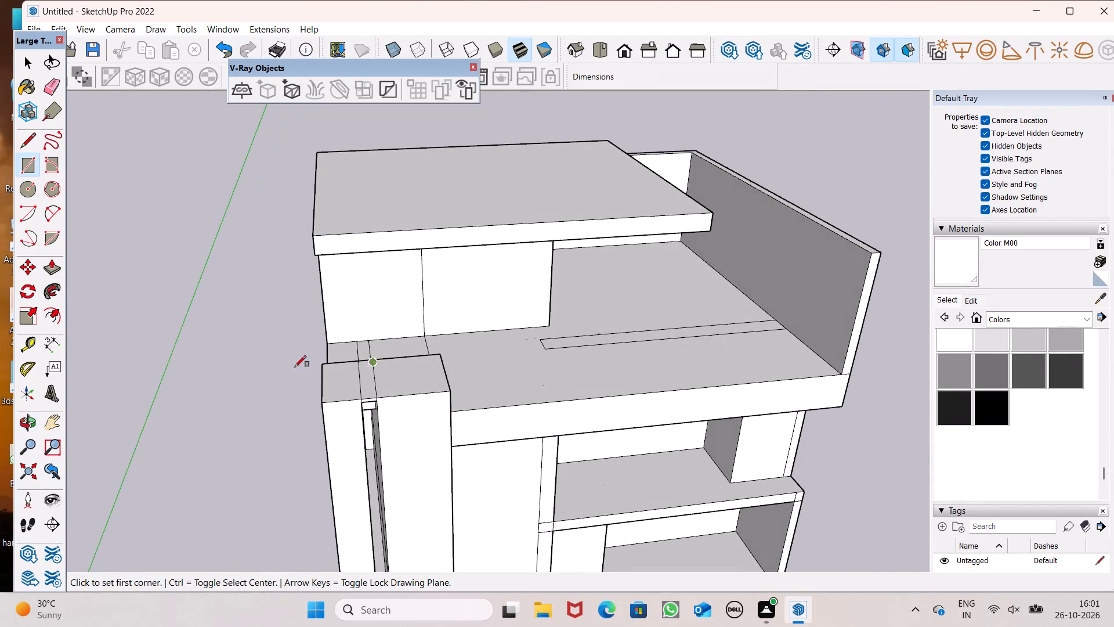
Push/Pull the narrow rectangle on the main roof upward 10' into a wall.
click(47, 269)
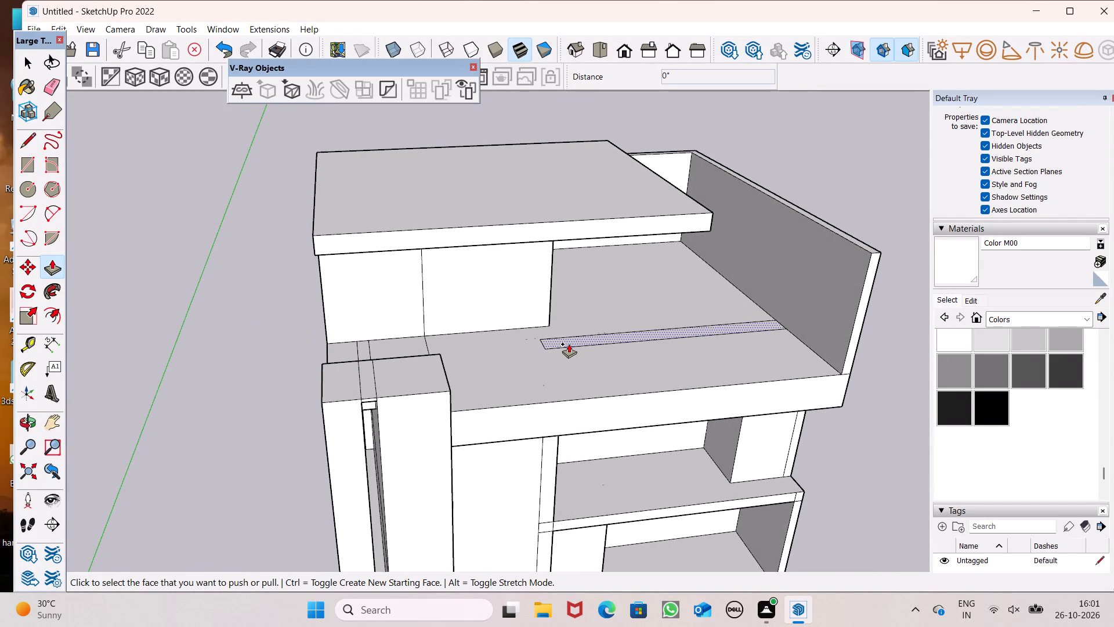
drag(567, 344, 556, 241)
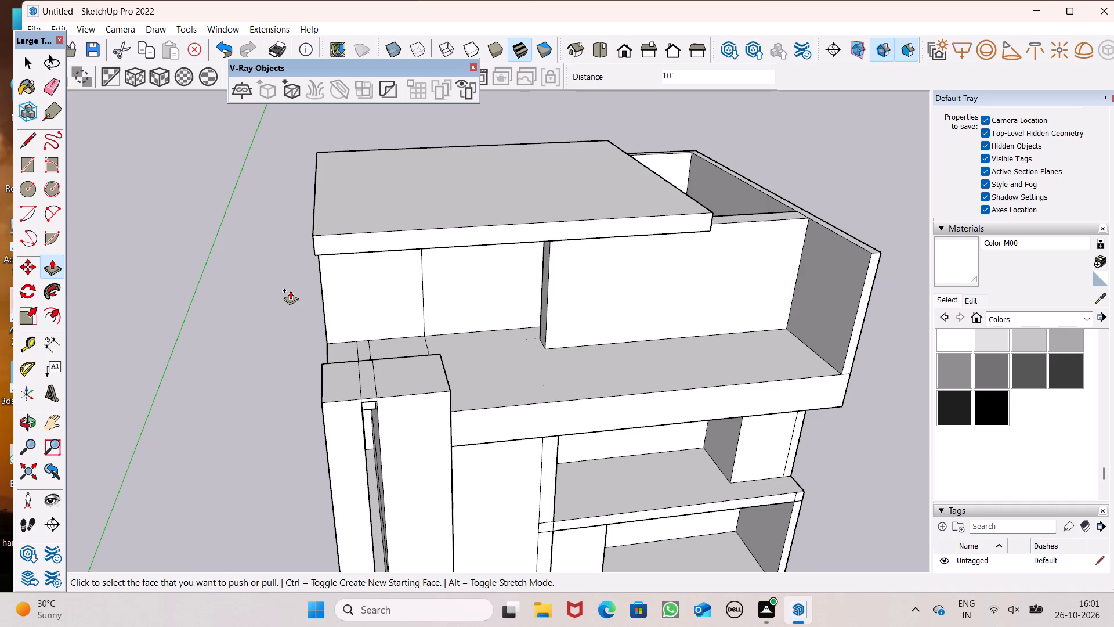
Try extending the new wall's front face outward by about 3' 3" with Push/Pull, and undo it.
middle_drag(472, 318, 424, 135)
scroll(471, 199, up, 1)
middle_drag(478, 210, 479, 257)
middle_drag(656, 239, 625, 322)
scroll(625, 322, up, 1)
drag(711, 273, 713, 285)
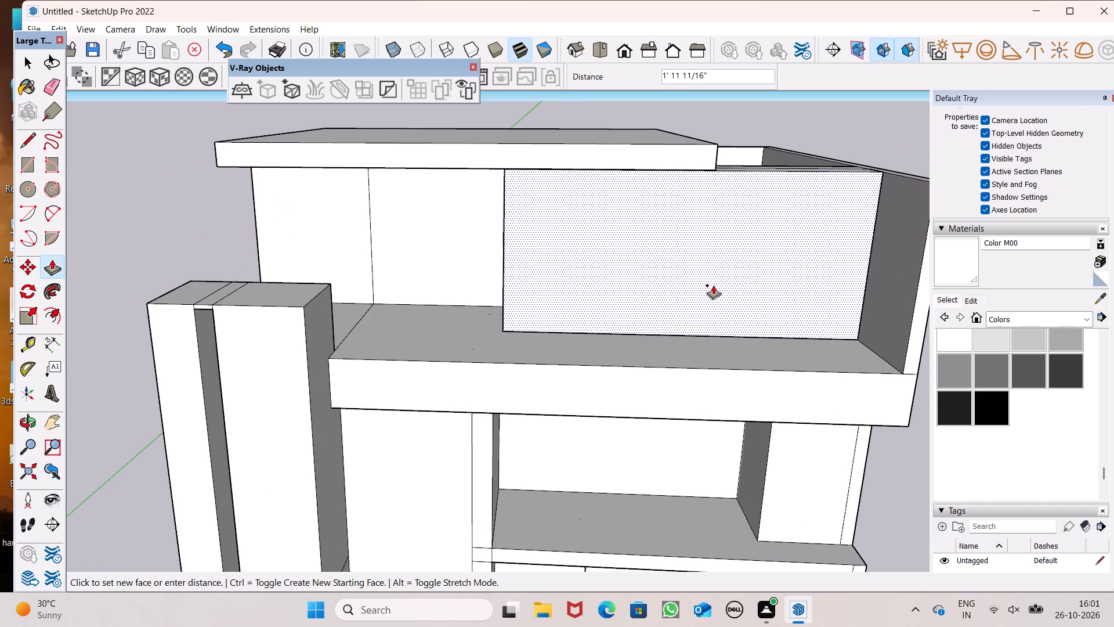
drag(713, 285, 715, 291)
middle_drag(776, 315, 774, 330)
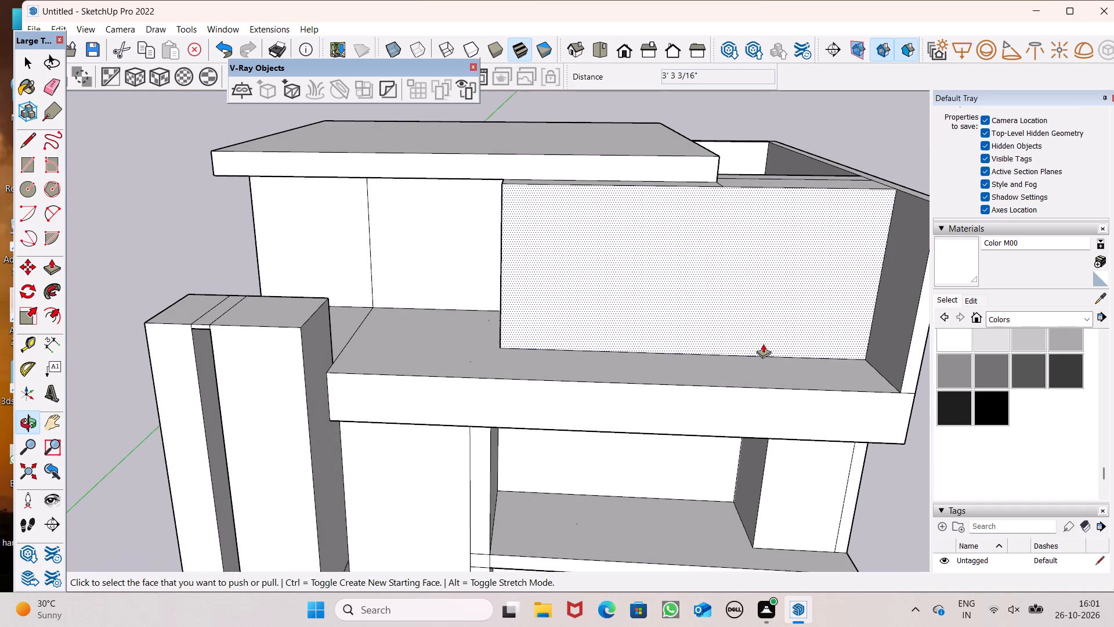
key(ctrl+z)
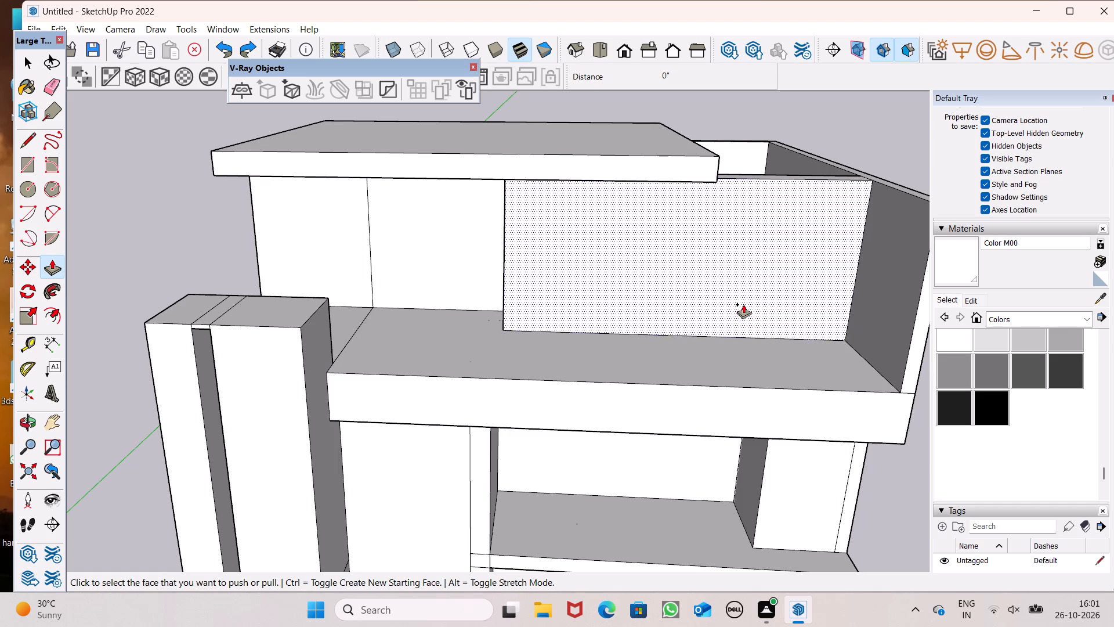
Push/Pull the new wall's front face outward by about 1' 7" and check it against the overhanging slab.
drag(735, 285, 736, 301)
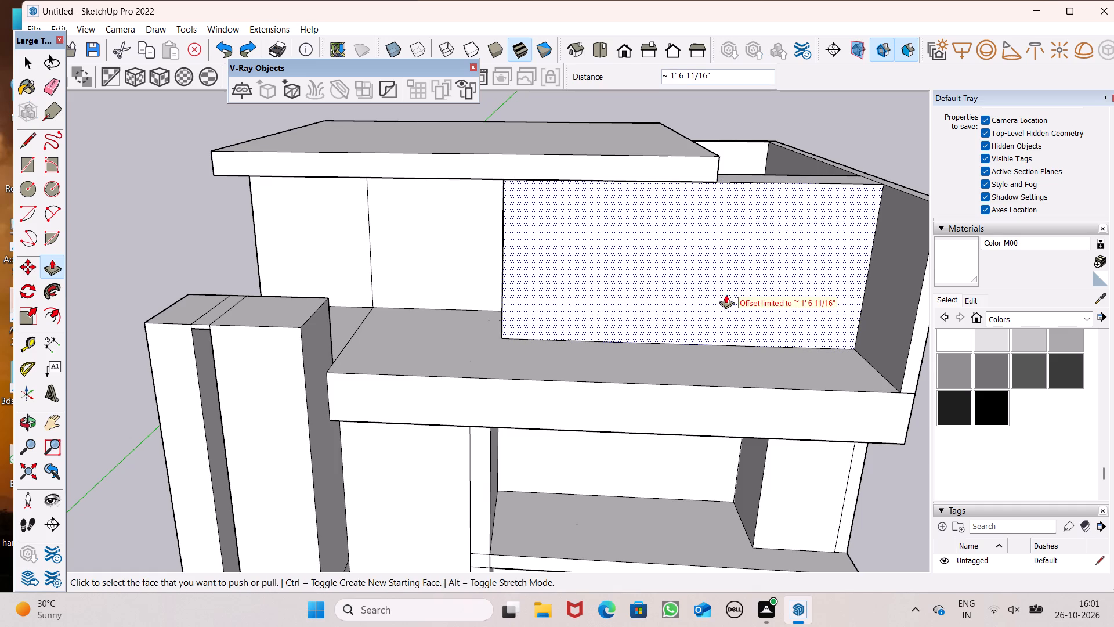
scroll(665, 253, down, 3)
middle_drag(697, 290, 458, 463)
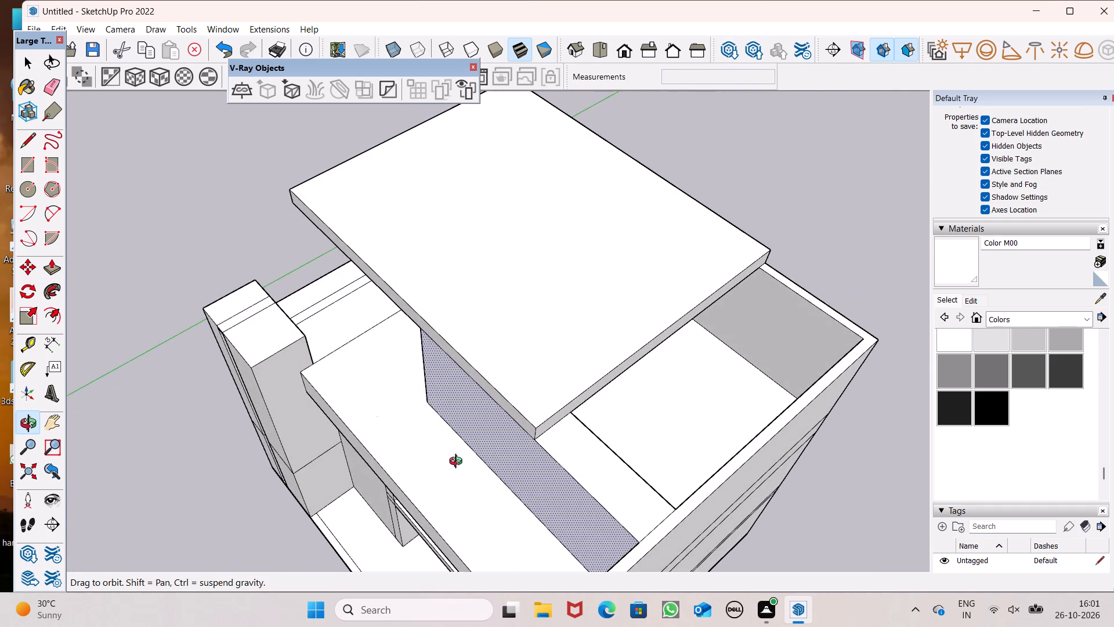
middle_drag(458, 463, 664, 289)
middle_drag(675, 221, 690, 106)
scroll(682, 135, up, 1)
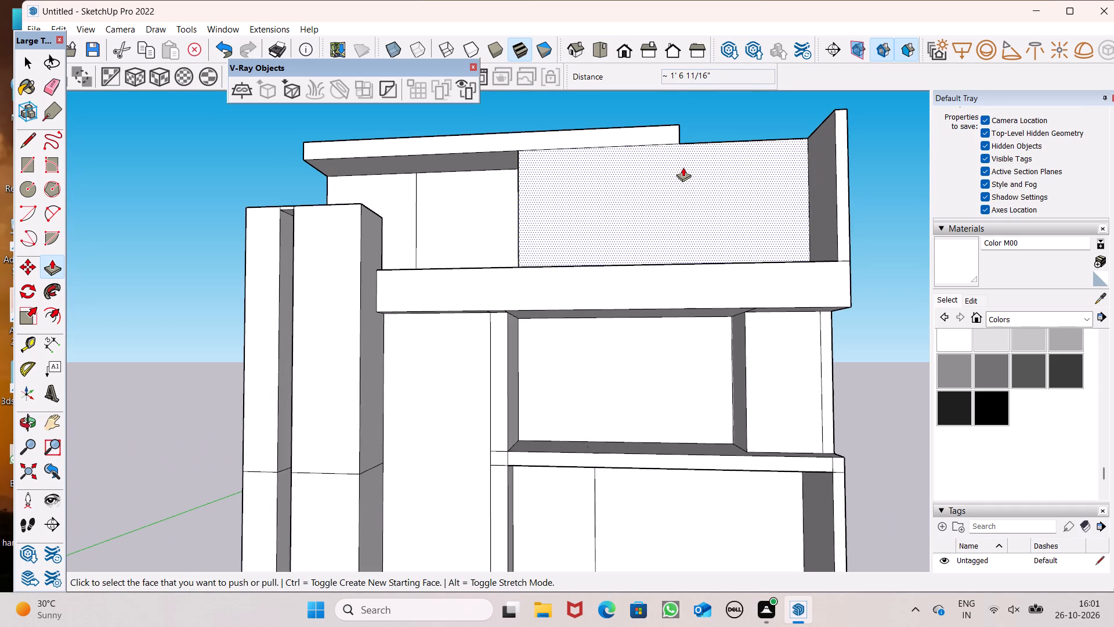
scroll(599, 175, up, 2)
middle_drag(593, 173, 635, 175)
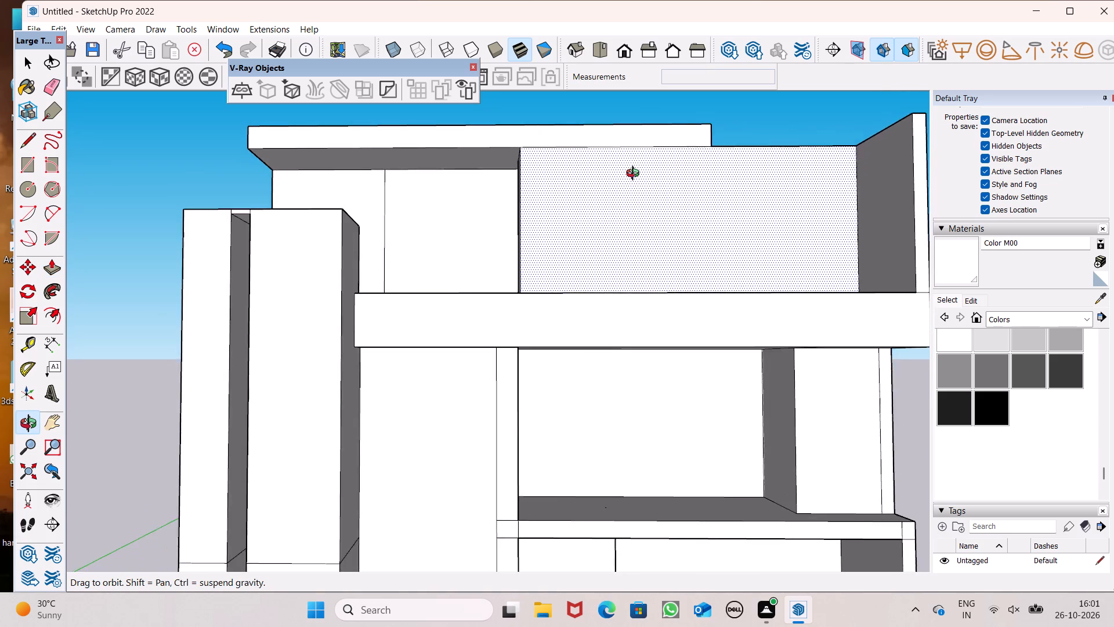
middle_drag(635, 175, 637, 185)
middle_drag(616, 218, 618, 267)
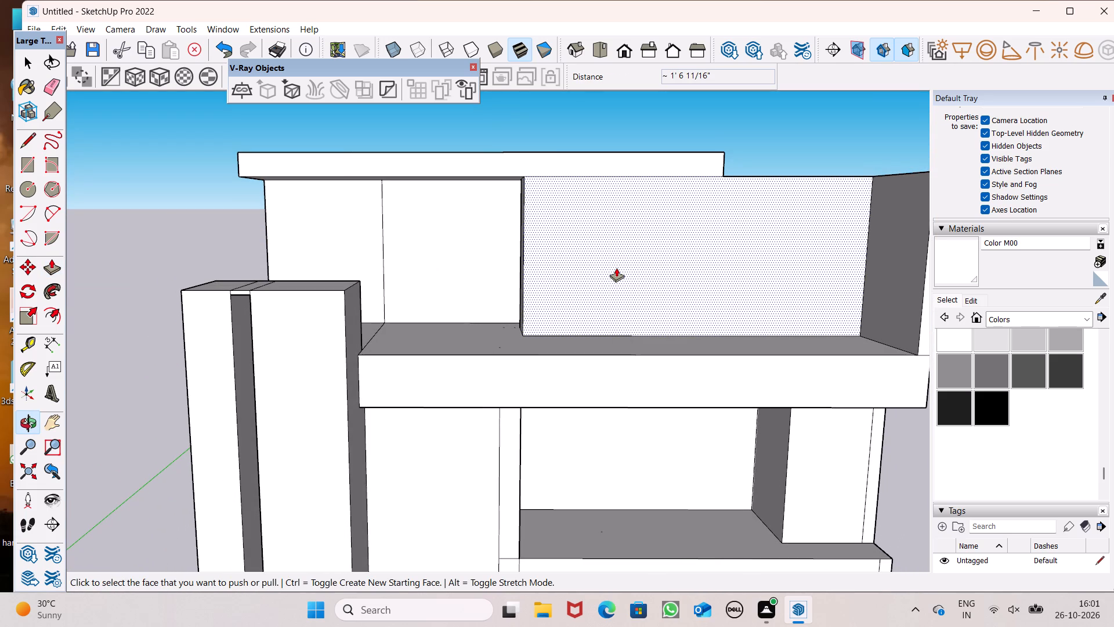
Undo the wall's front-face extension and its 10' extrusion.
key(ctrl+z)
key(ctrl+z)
Push/Pull the narrow rectangle on the main roof upward about 5' 1" to form a low wall.
middle_drag(616, 282, 599, 360)
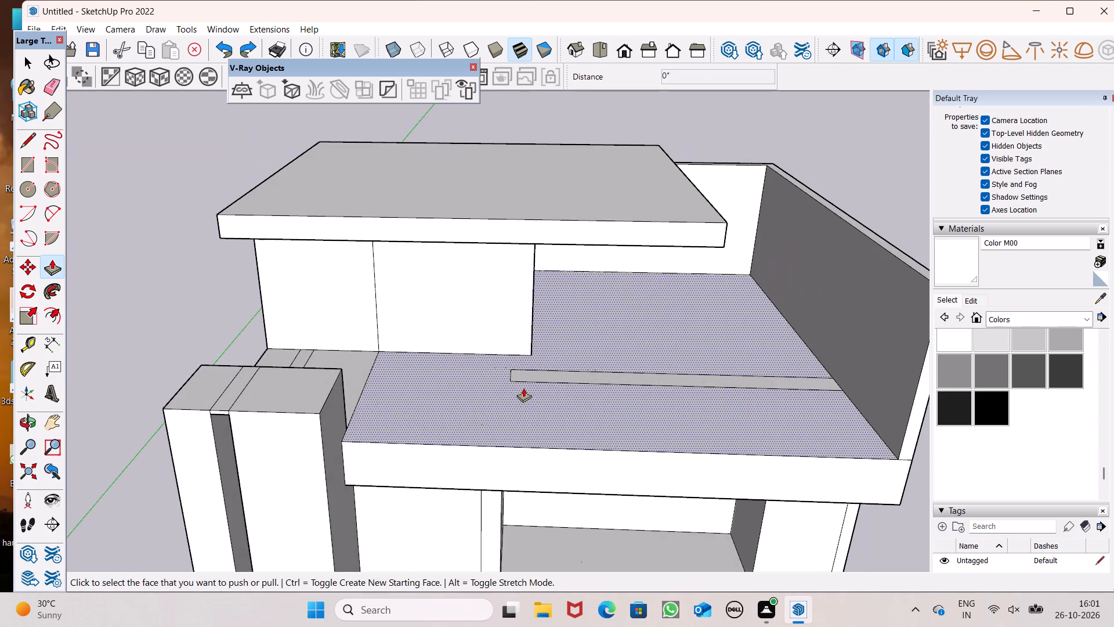
middle_drag(525, 389, 575, 404)
scroll(539, 412, up, 4)
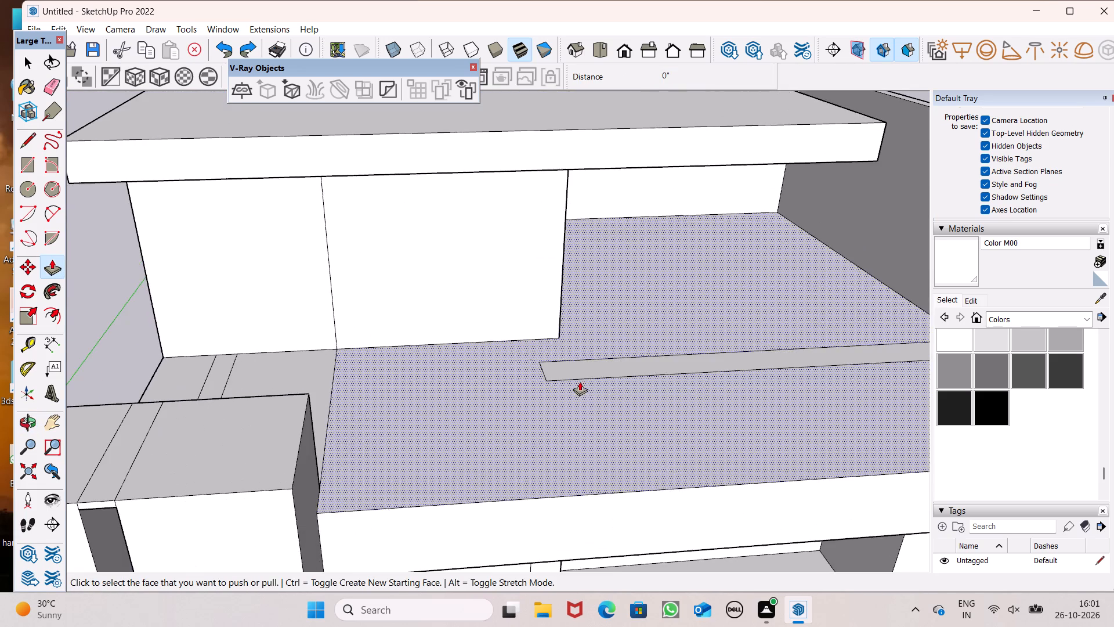
scroll(585, 376, up, 3)
drag(566, 376, 563, 300)
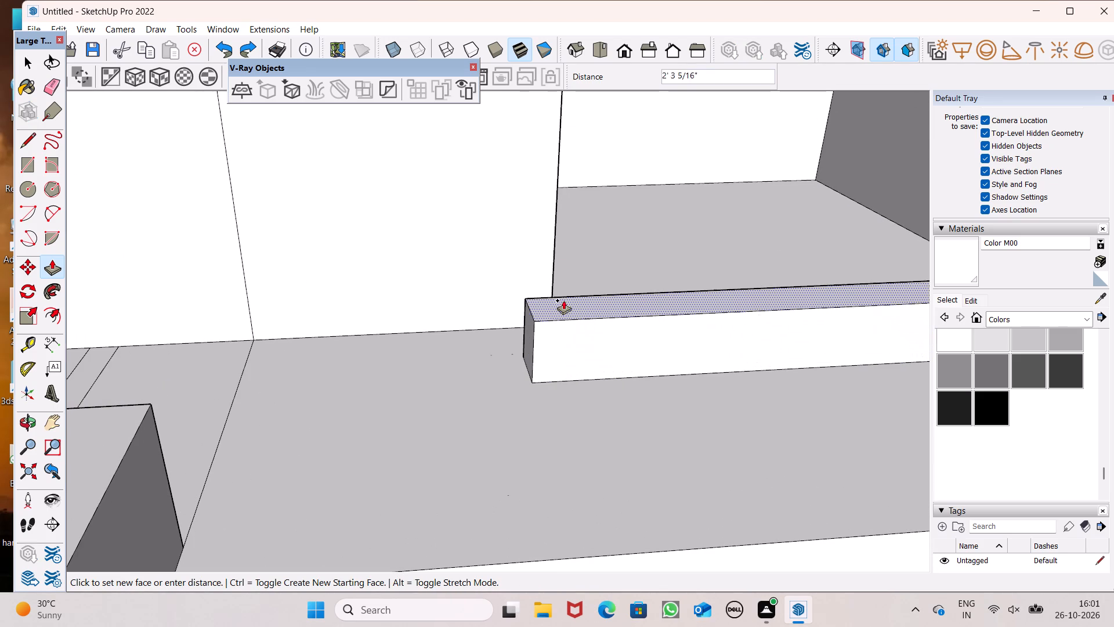
drag(563, 300, 562, 230)
scroll(404, 314, down, 2)
scroll(419, 360, down, 3)
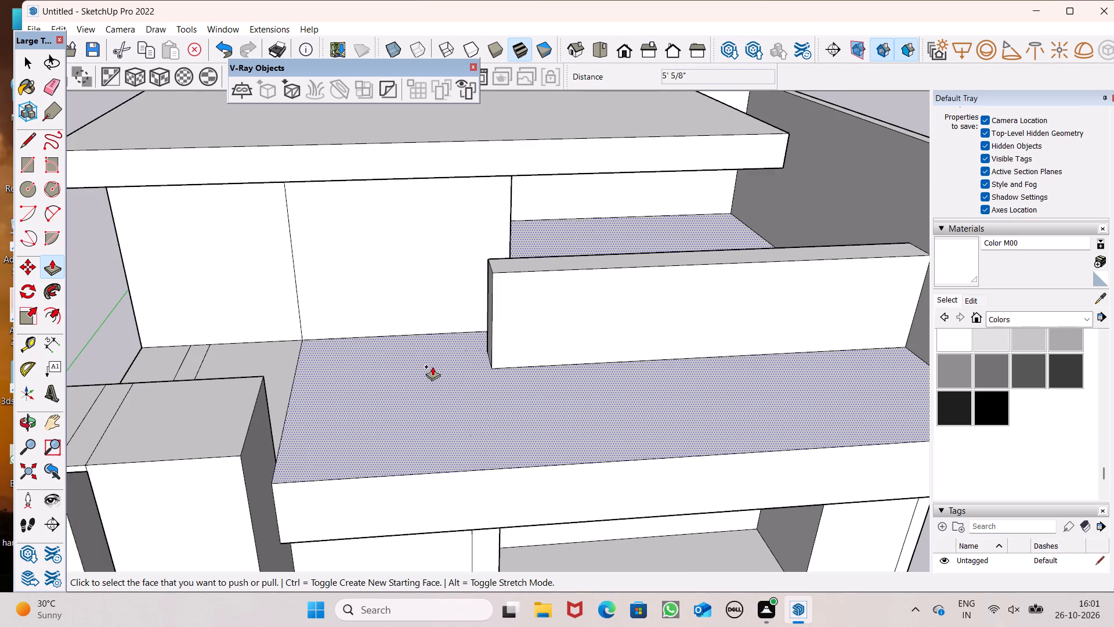
key(space)
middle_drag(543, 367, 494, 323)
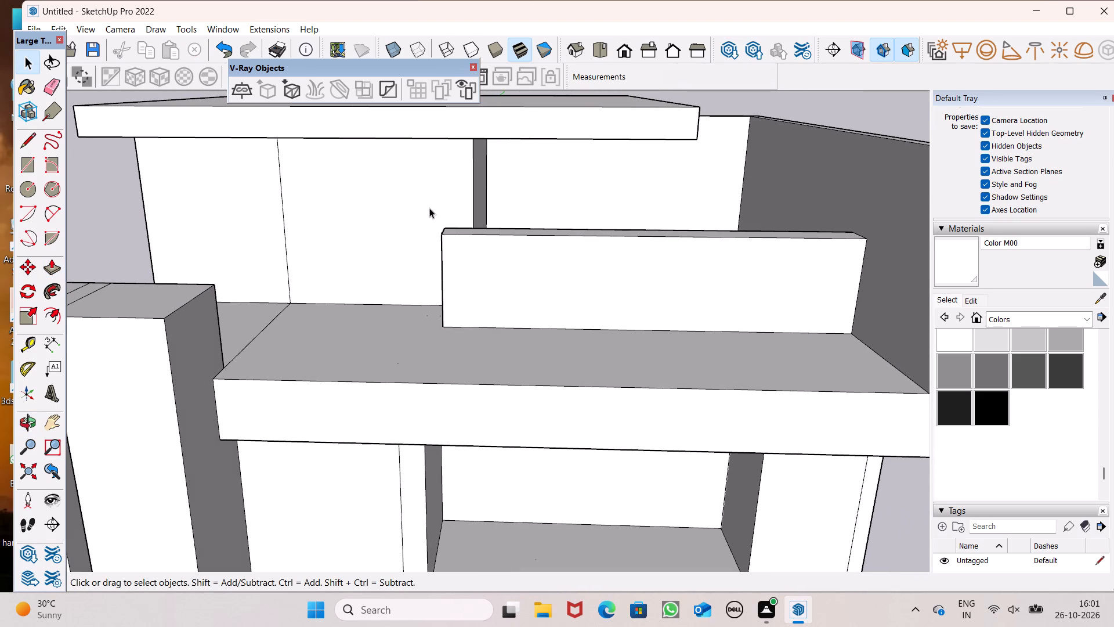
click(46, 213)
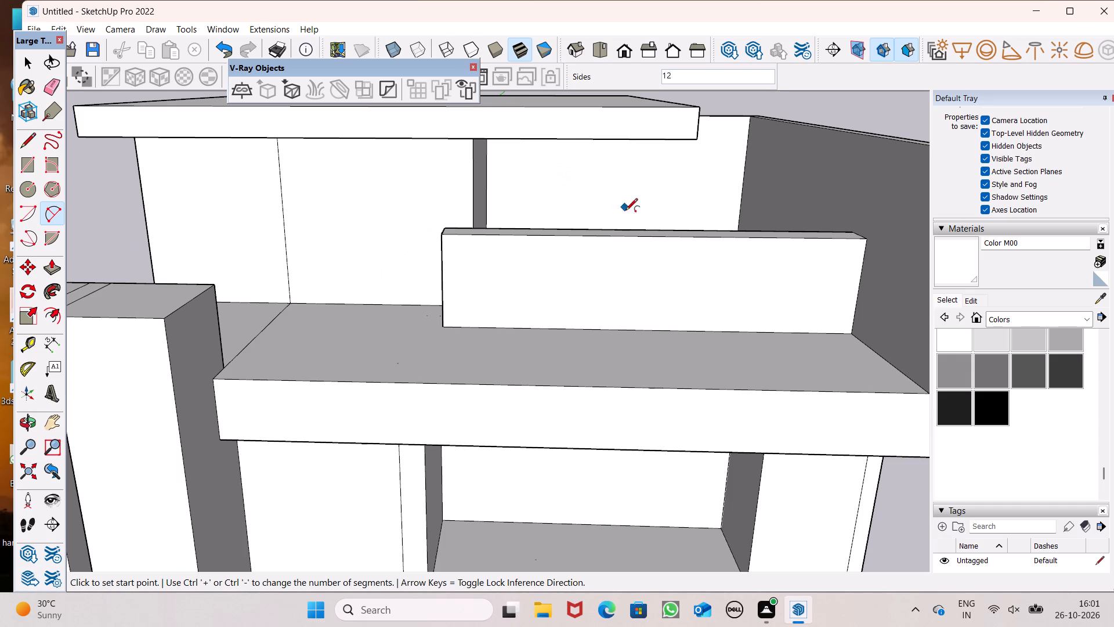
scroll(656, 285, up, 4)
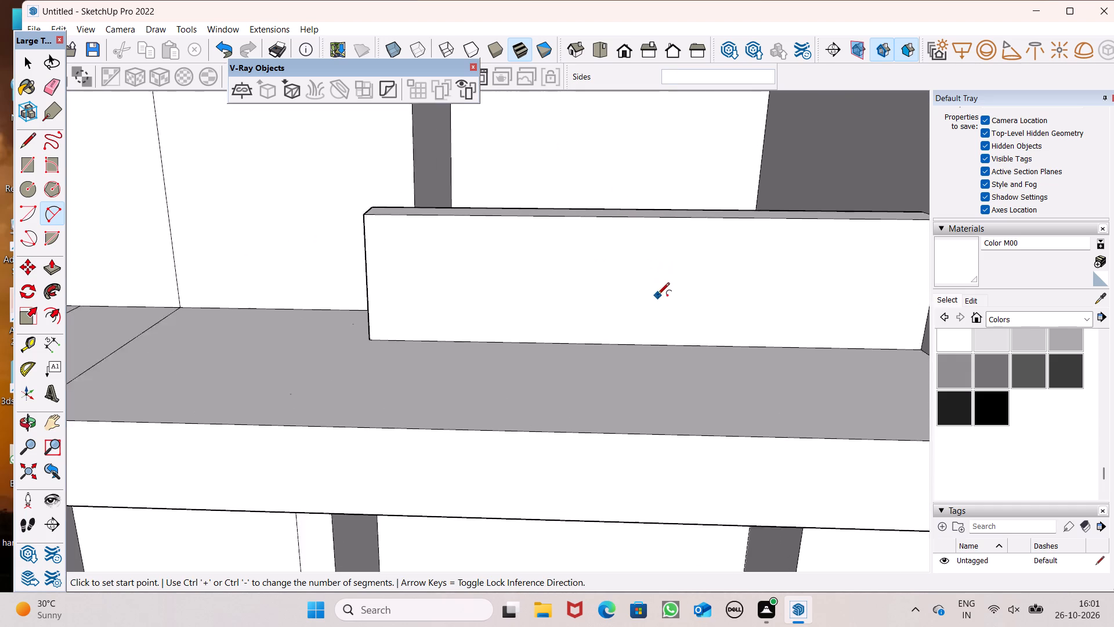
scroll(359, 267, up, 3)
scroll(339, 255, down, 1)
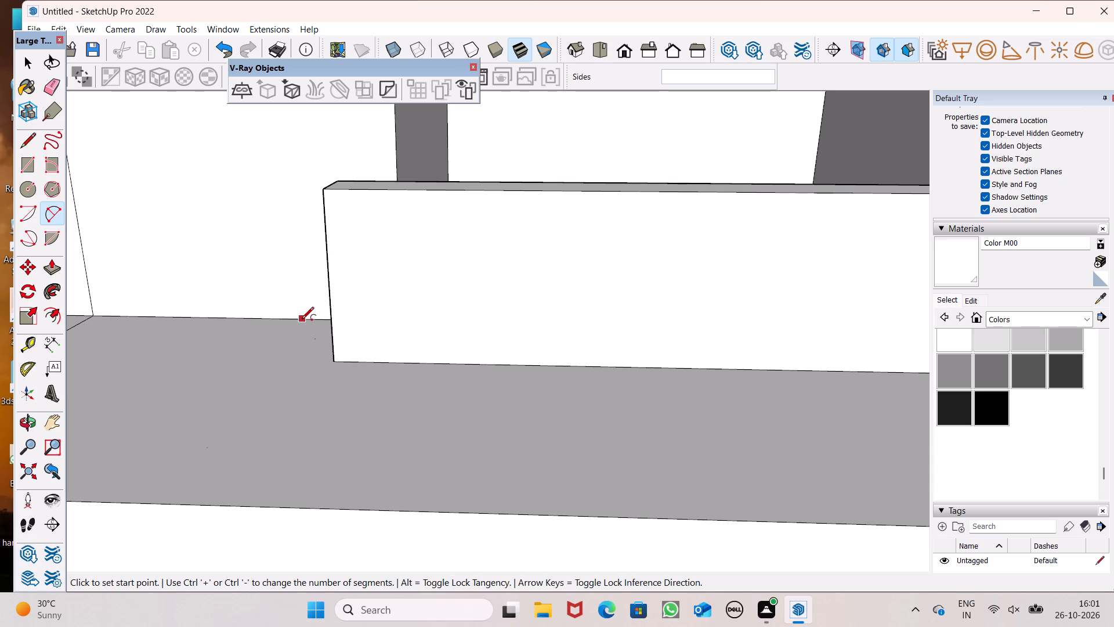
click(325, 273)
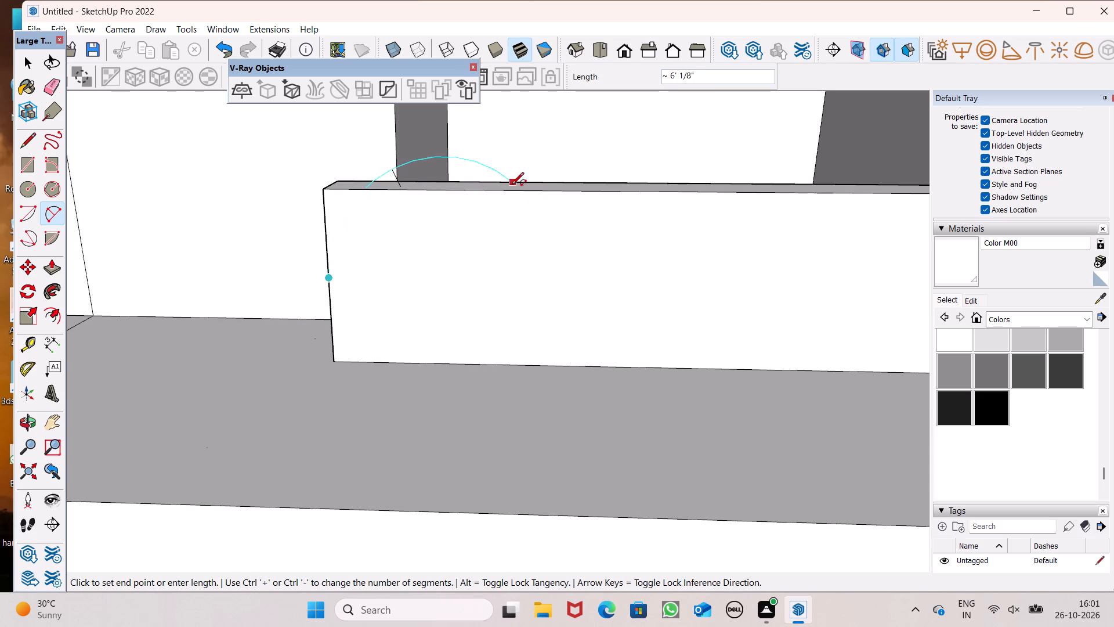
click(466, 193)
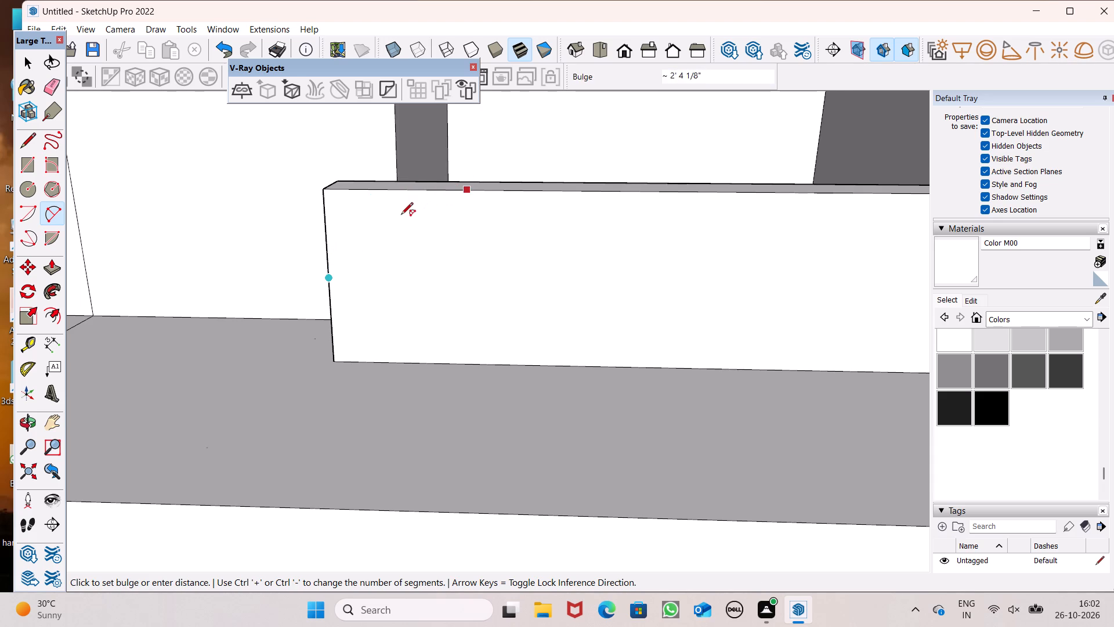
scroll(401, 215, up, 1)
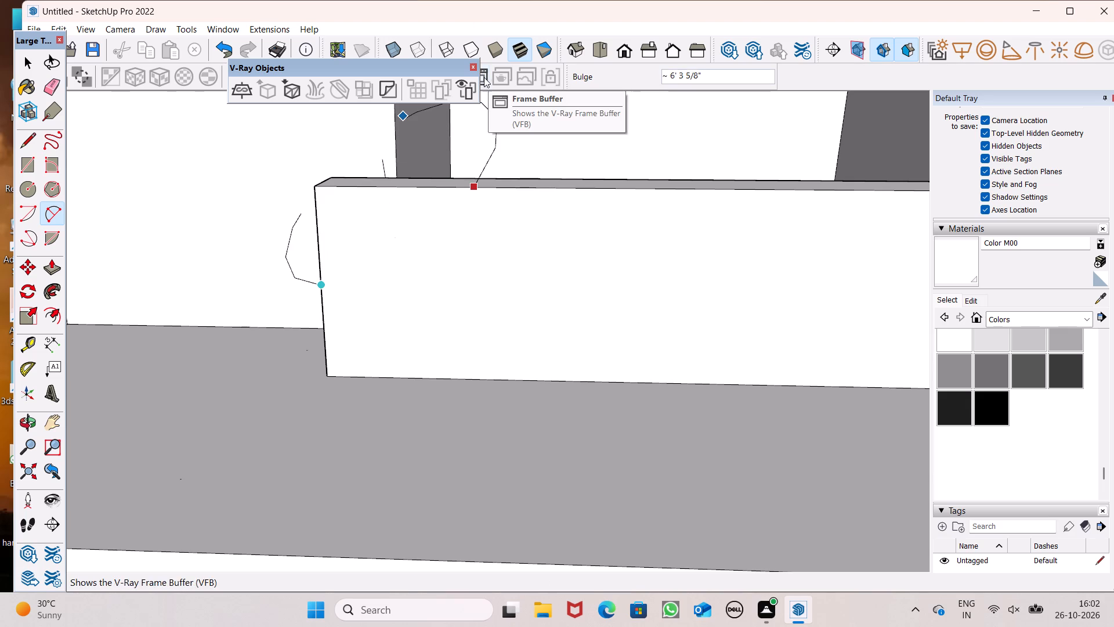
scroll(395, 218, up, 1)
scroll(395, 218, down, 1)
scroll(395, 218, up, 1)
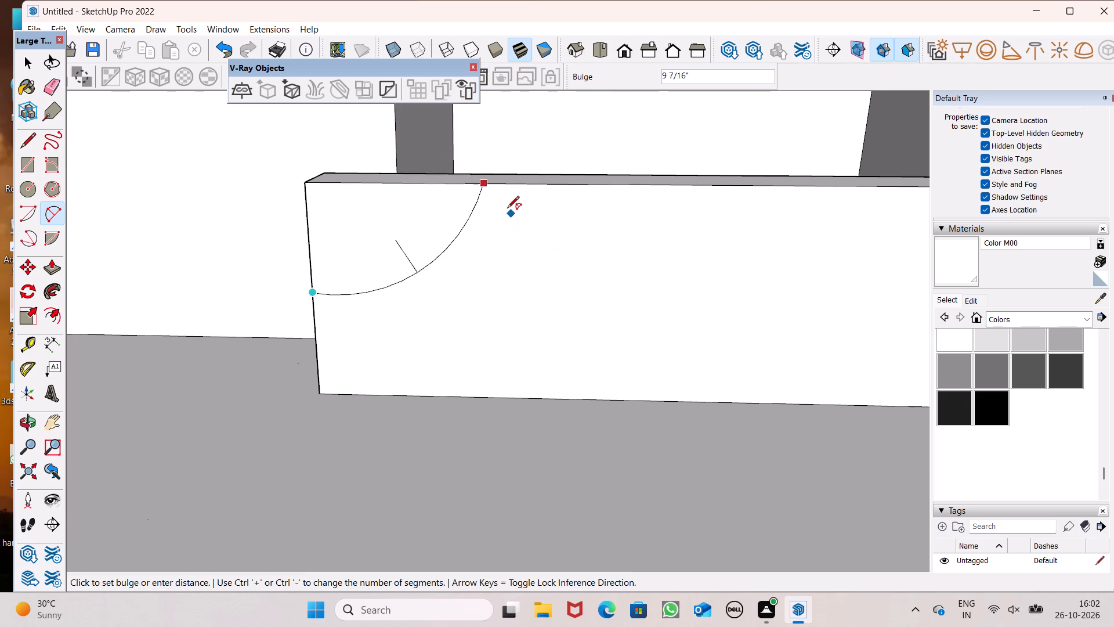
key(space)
Draw an arc of about 3' 5" radius across the upper free corner of the low wall's front face, from end edge to top edge.
scroll(446, 200, down, 3)
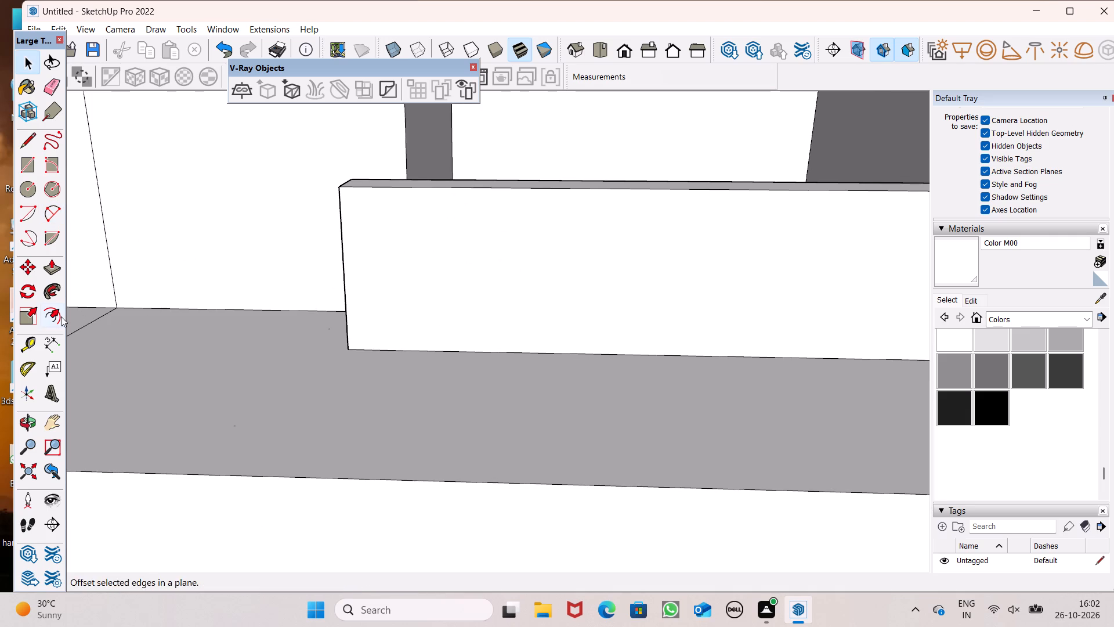
click(49, 215)
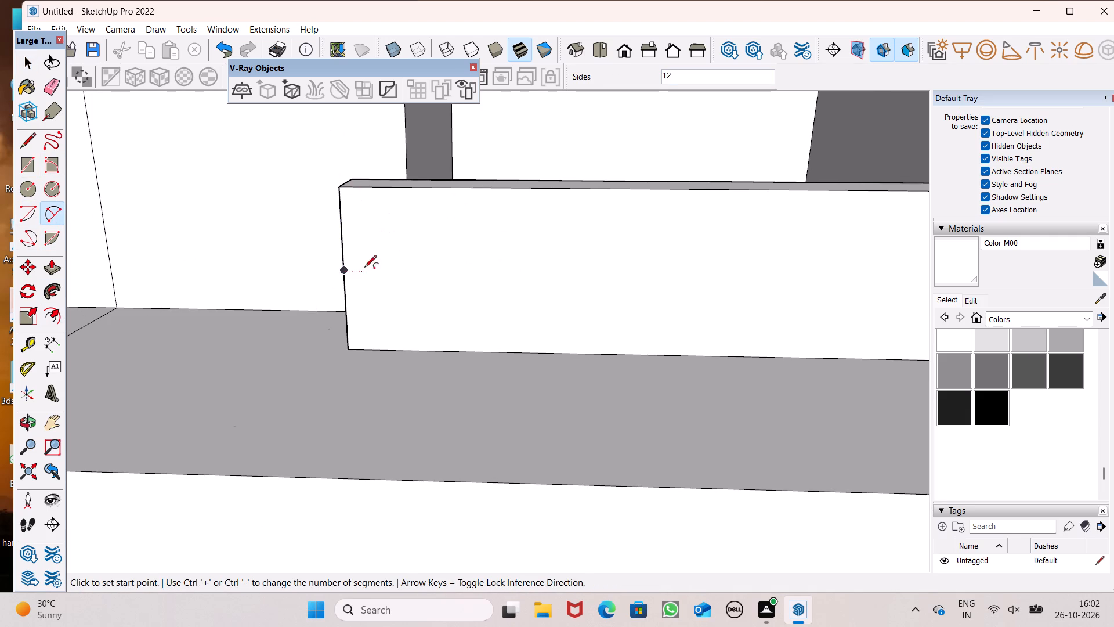
click(345, 300)
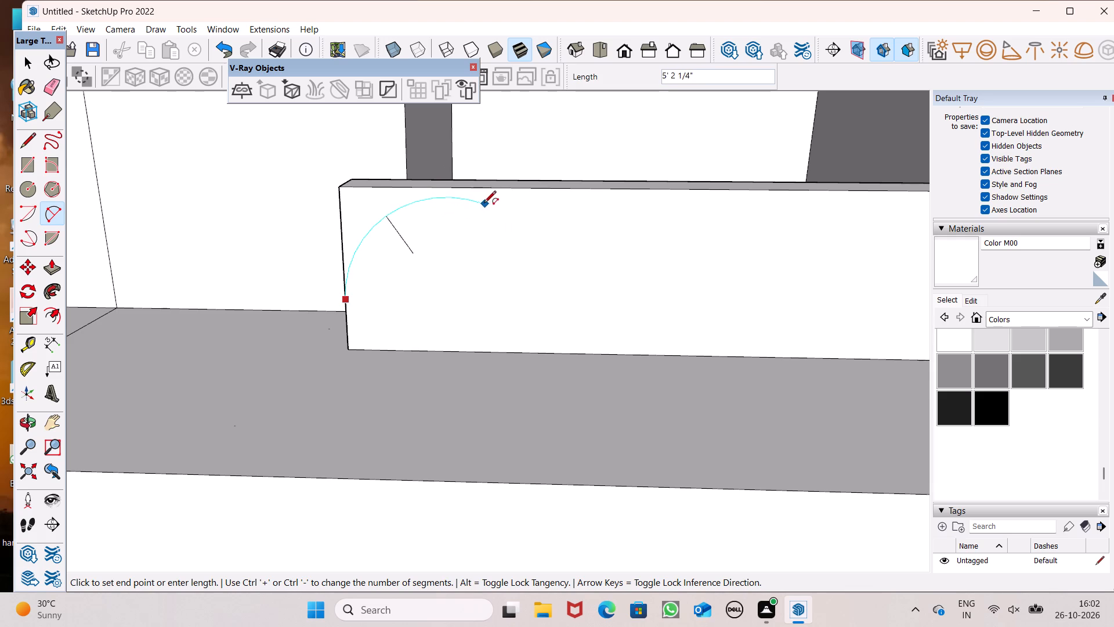
click(458, 187)
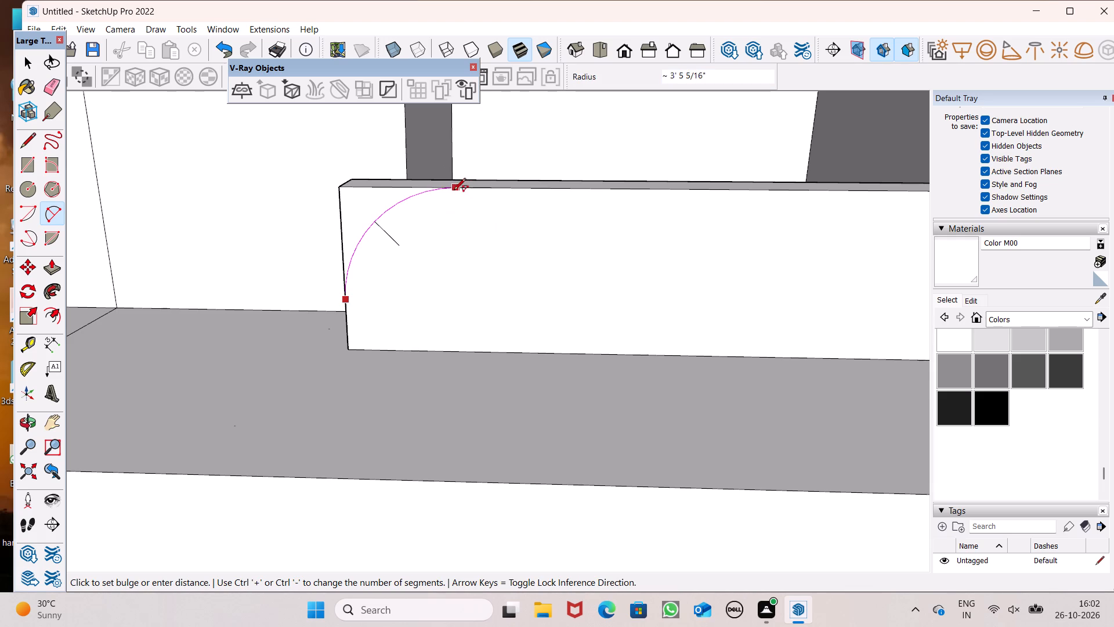
click(392, 203)
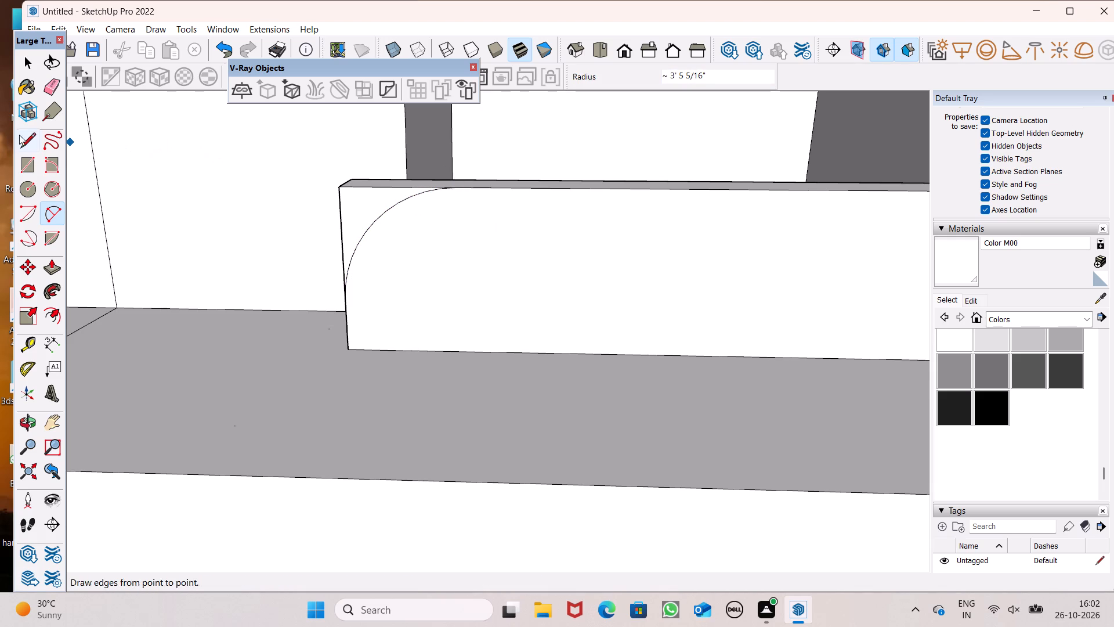
Erase the low wall's corner edges outside the arc, along with its rear top edge and rear vertical end edge.
click(44, 94)
middle_drag(248, 207, 248, 208)
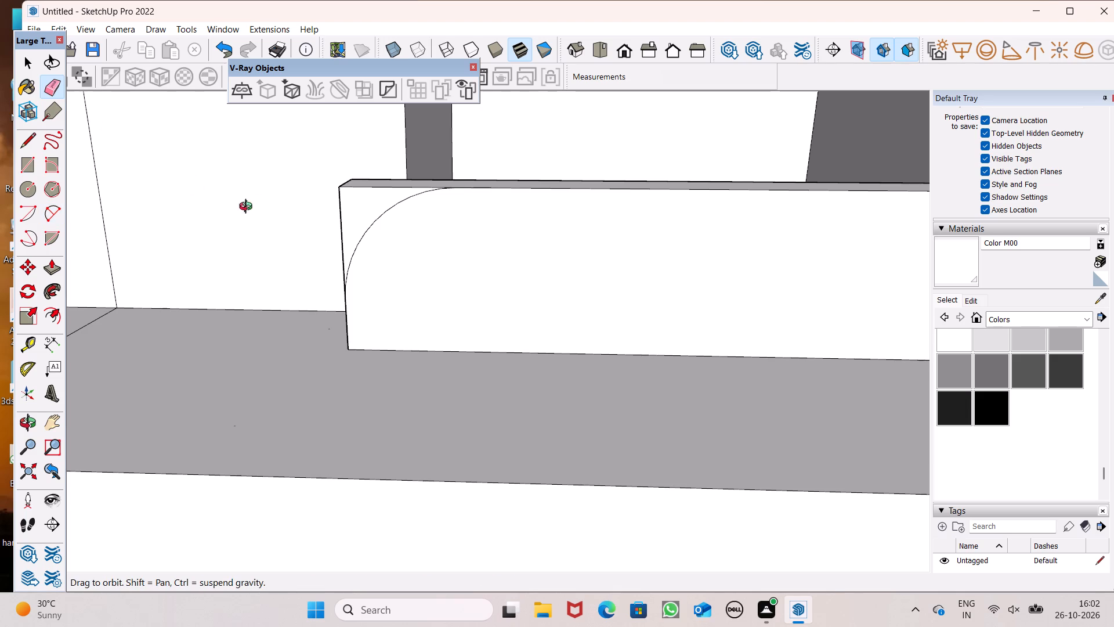
middle_drag(248, 208, 374, 231)
scroll(625, 254, up, 5)
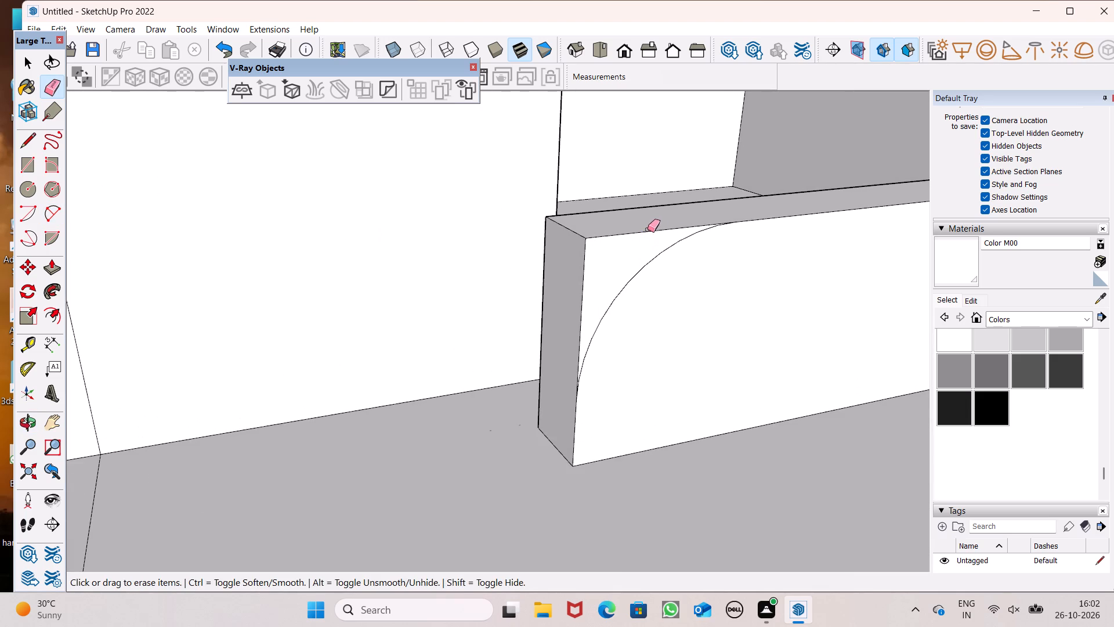
click(648, 230)
drag(577, 273, 571, 276)
drag(565, 219, 551, 233)
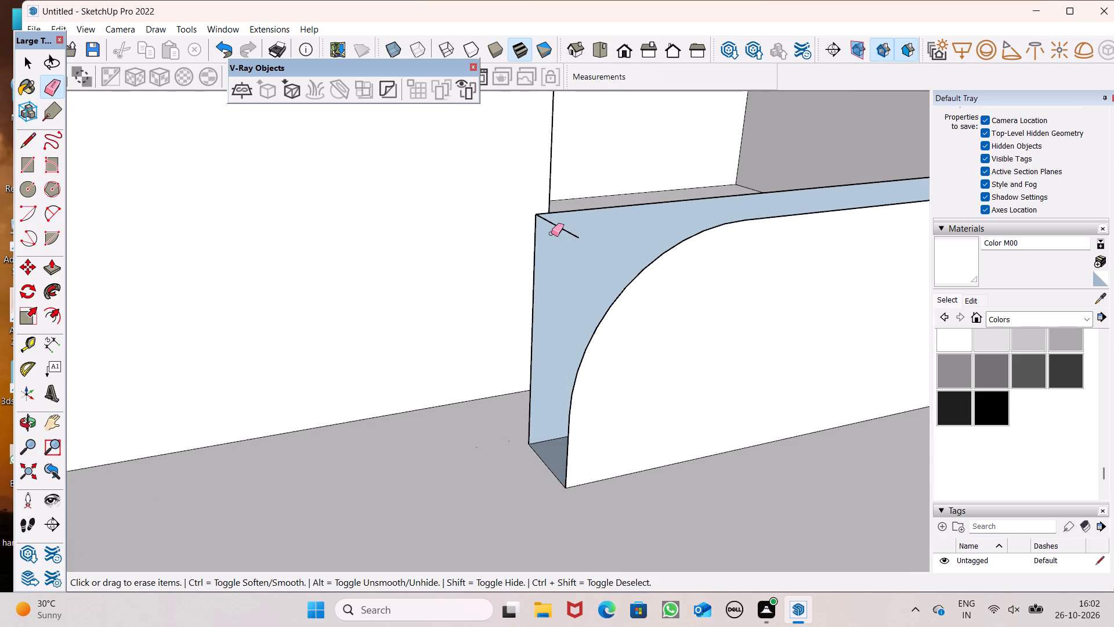
drag(551, 233, 551, 233)
drag(558, 208, 559, 222)
click(532, 250)
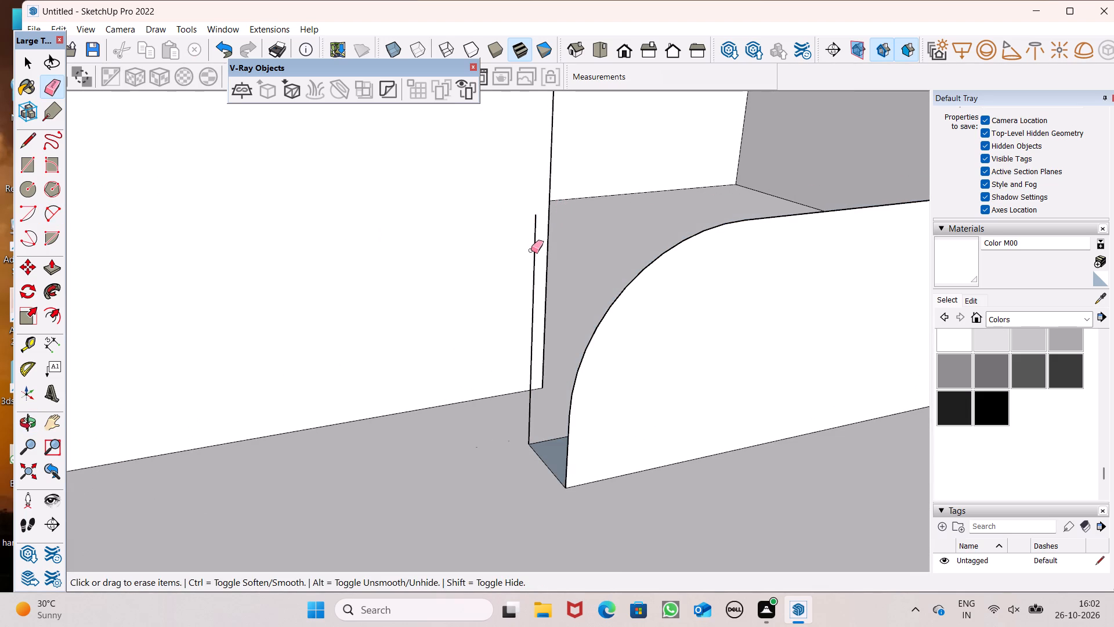
drag(531, 250, 537, 248)
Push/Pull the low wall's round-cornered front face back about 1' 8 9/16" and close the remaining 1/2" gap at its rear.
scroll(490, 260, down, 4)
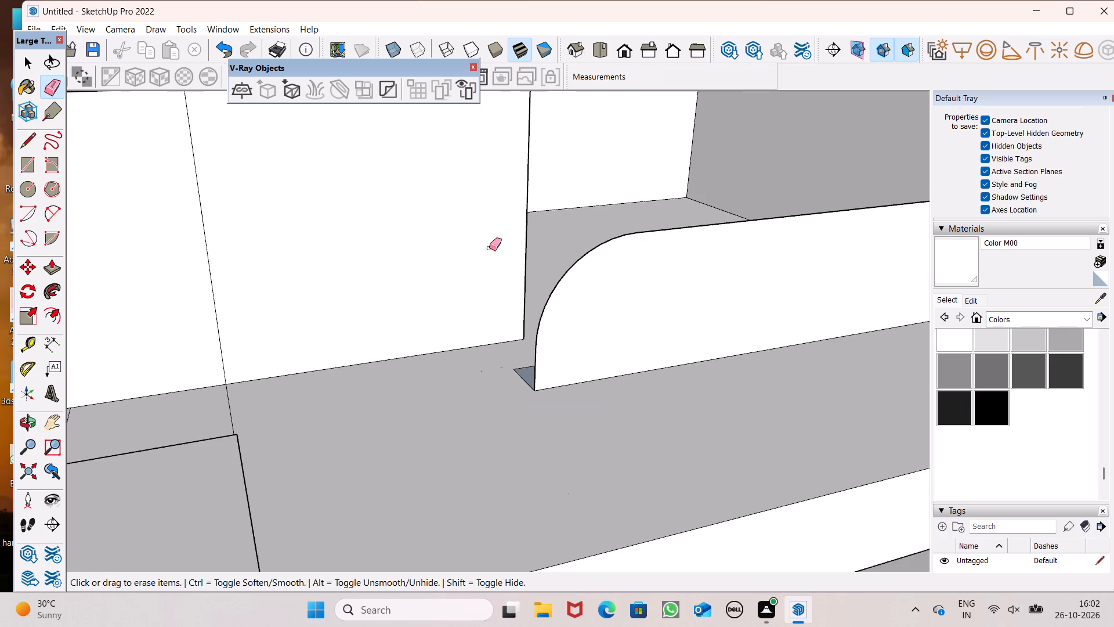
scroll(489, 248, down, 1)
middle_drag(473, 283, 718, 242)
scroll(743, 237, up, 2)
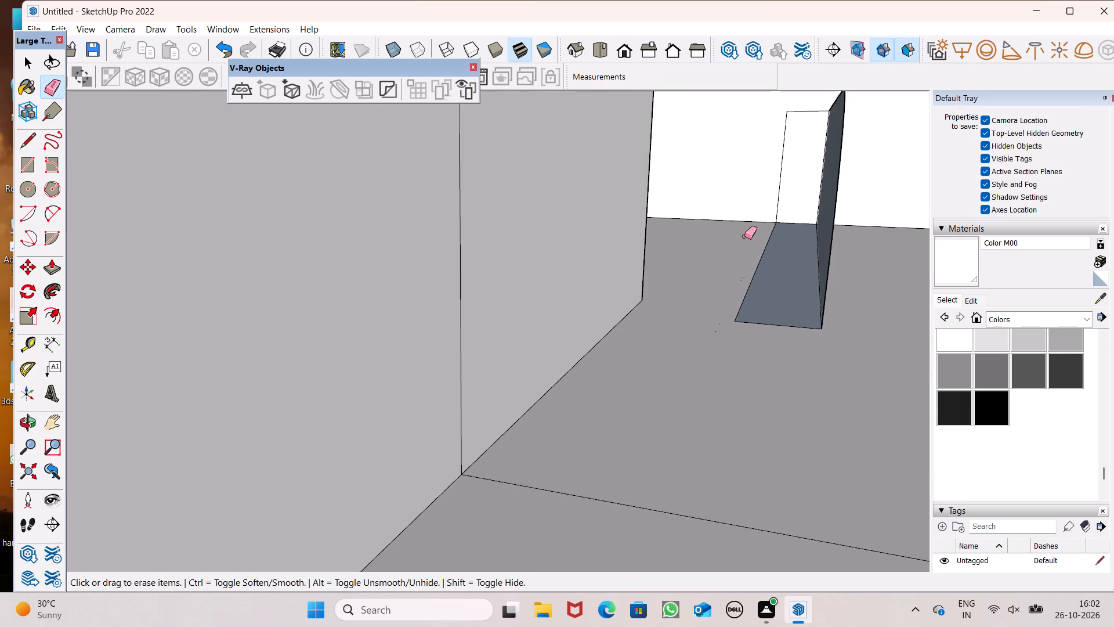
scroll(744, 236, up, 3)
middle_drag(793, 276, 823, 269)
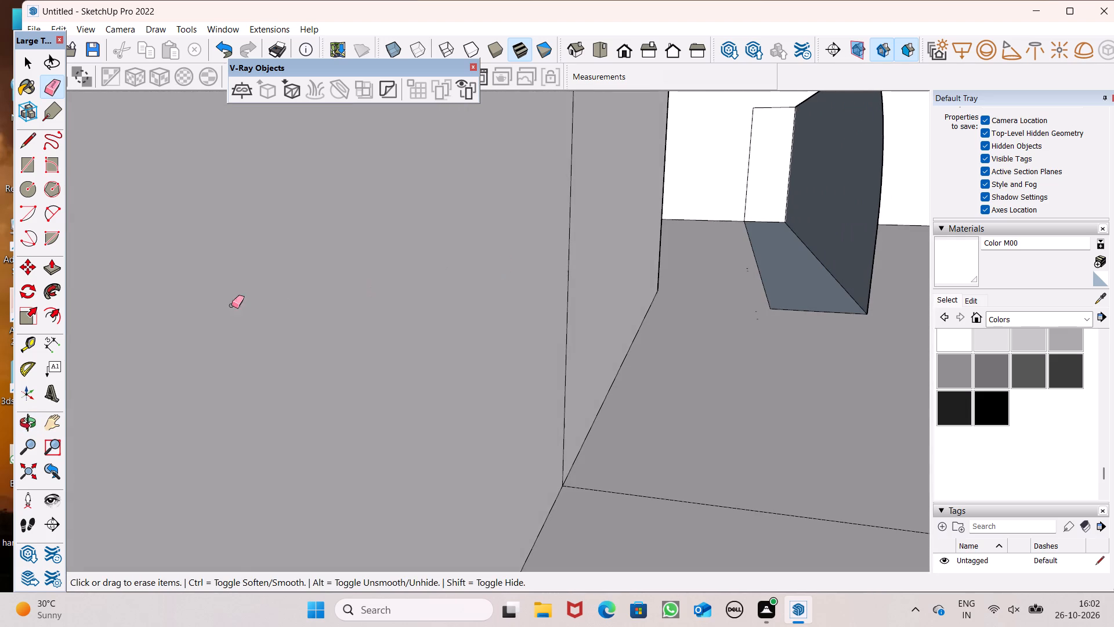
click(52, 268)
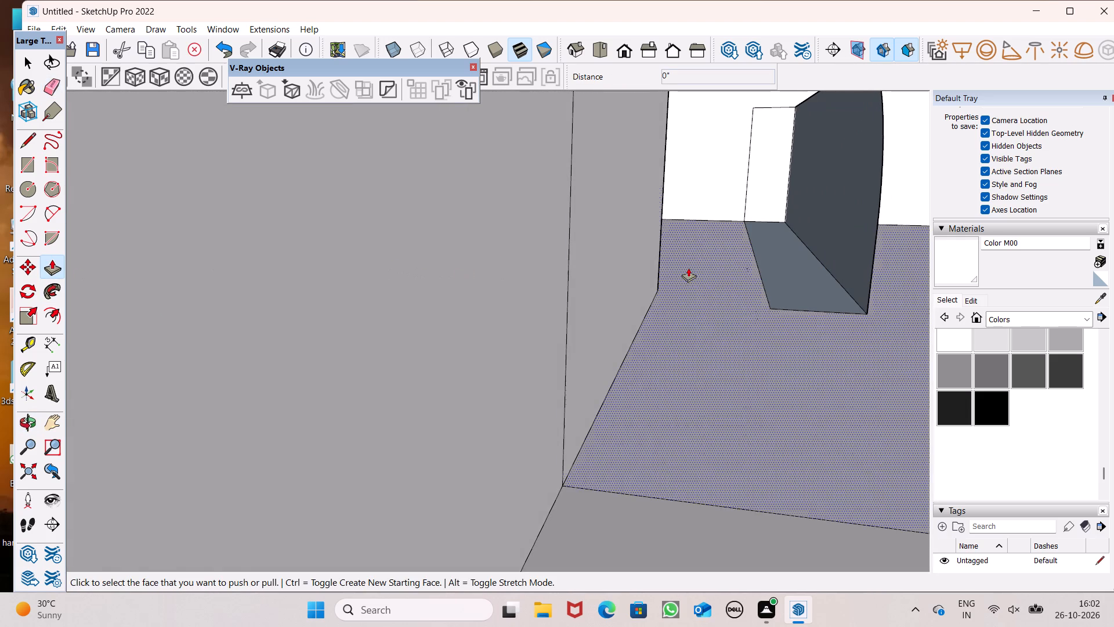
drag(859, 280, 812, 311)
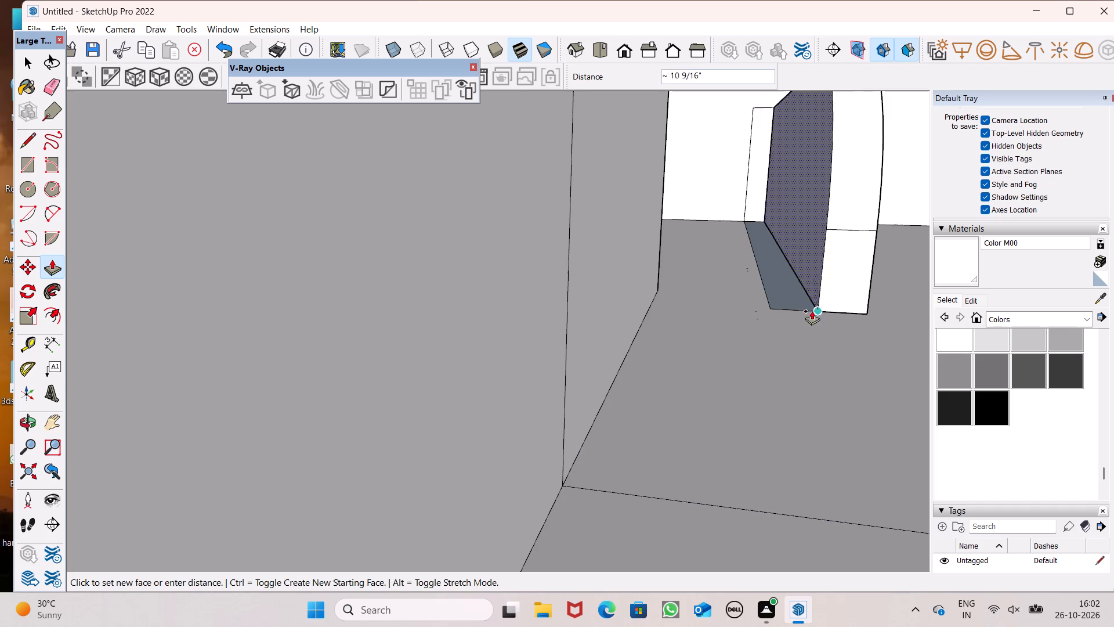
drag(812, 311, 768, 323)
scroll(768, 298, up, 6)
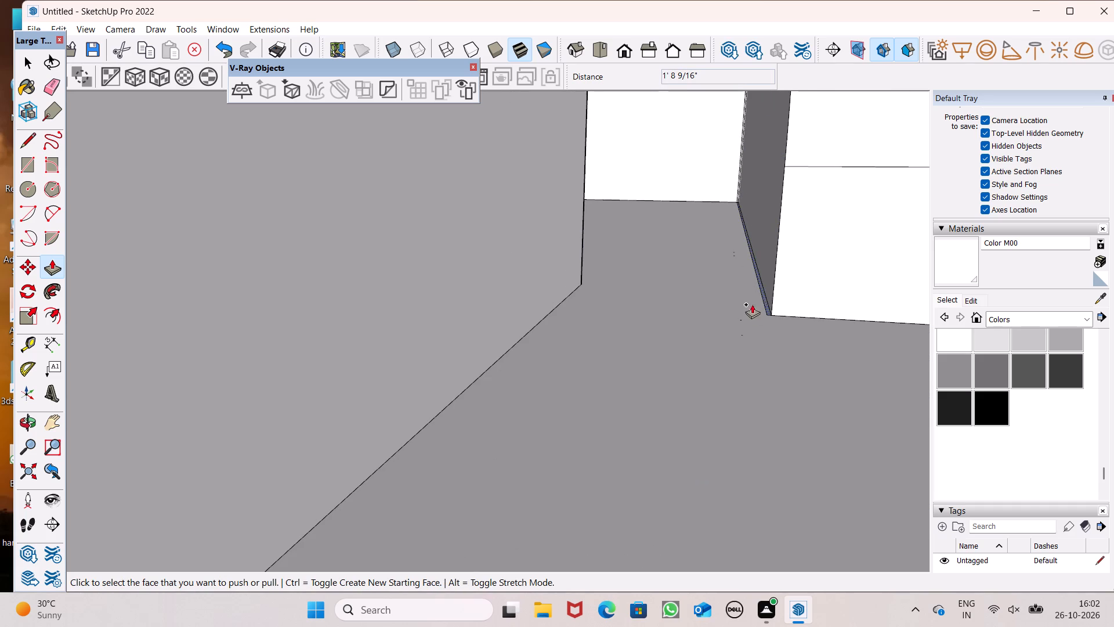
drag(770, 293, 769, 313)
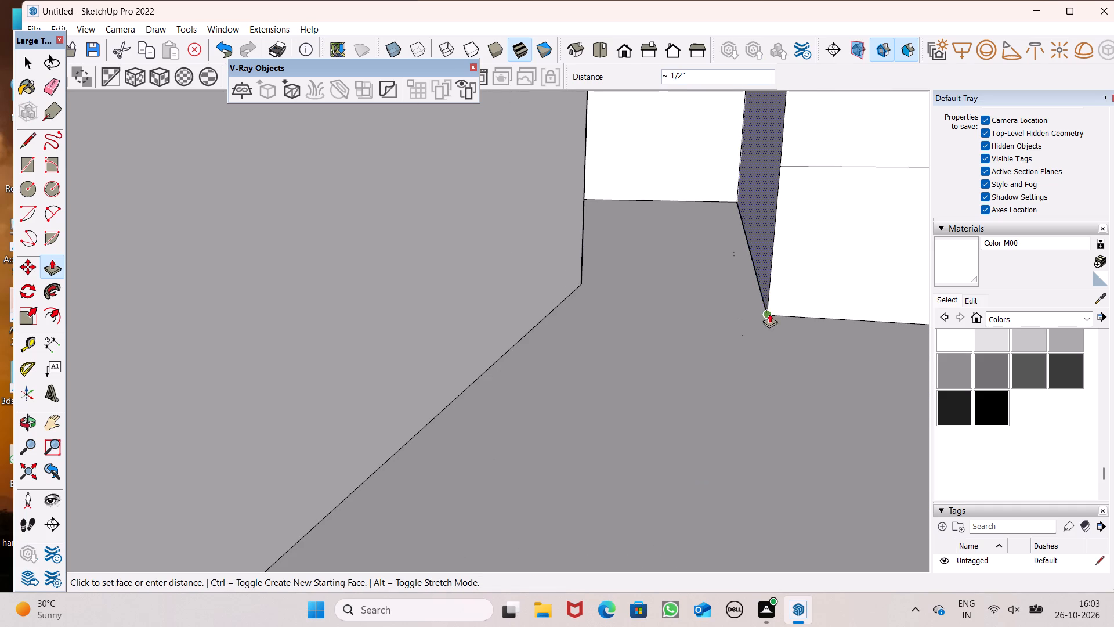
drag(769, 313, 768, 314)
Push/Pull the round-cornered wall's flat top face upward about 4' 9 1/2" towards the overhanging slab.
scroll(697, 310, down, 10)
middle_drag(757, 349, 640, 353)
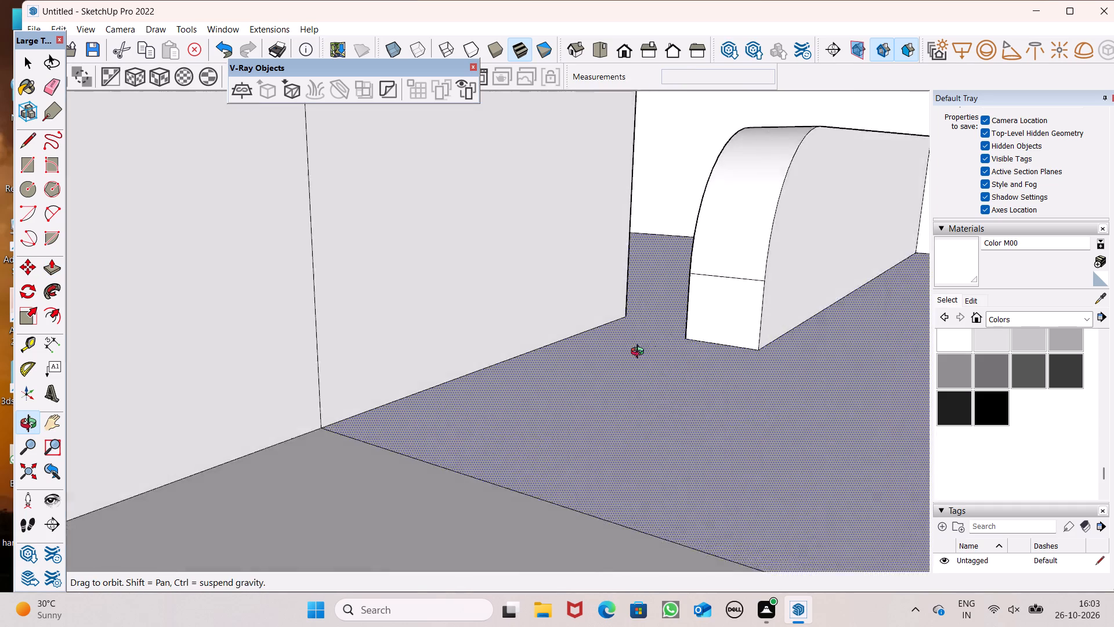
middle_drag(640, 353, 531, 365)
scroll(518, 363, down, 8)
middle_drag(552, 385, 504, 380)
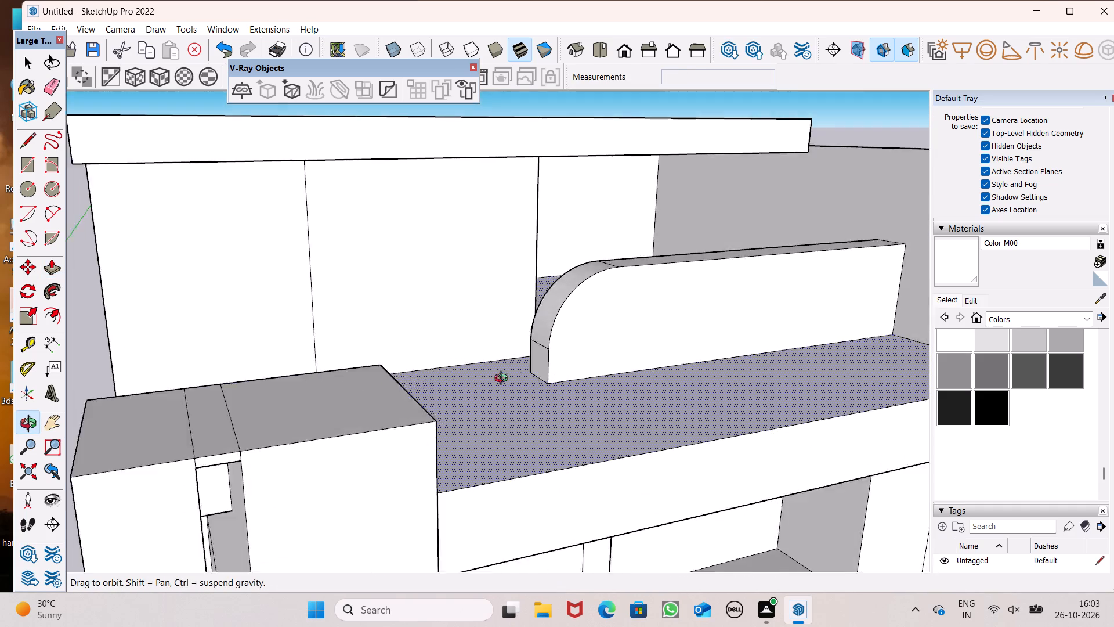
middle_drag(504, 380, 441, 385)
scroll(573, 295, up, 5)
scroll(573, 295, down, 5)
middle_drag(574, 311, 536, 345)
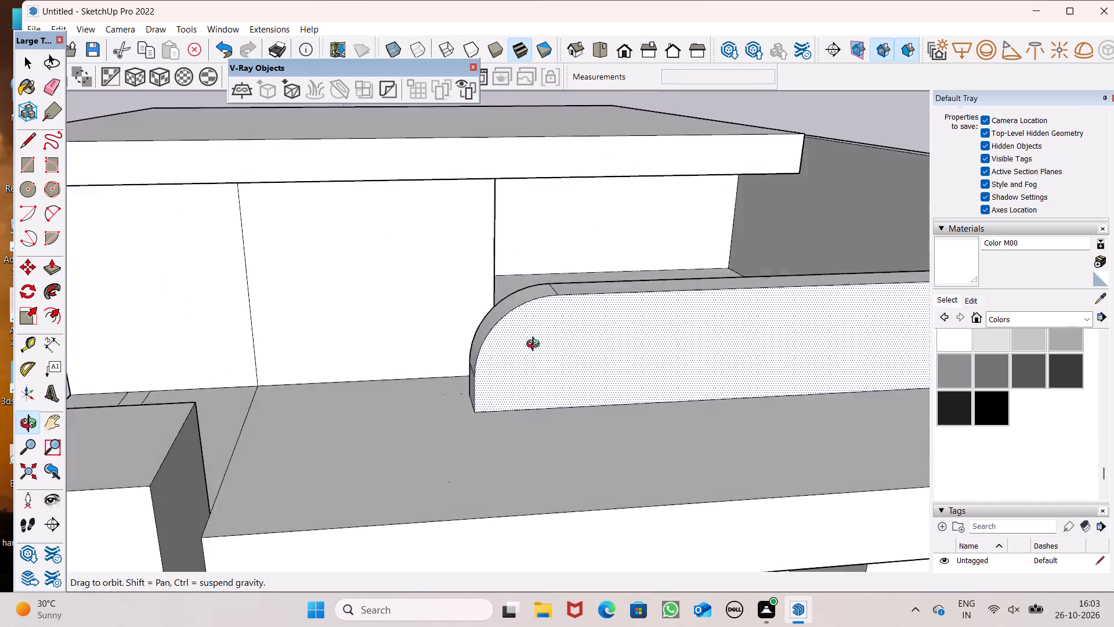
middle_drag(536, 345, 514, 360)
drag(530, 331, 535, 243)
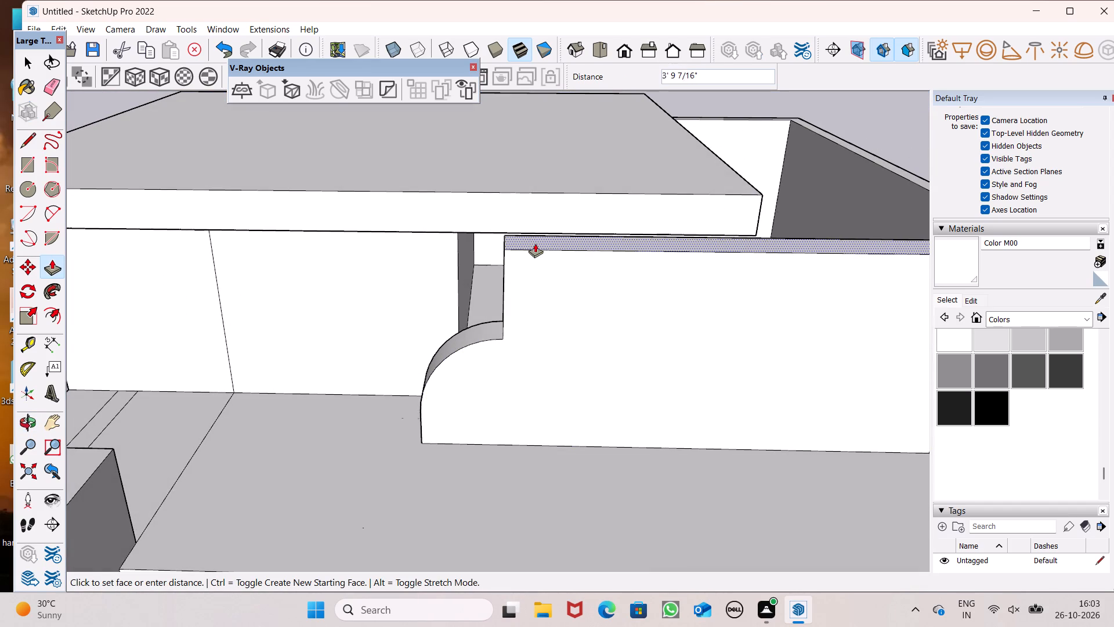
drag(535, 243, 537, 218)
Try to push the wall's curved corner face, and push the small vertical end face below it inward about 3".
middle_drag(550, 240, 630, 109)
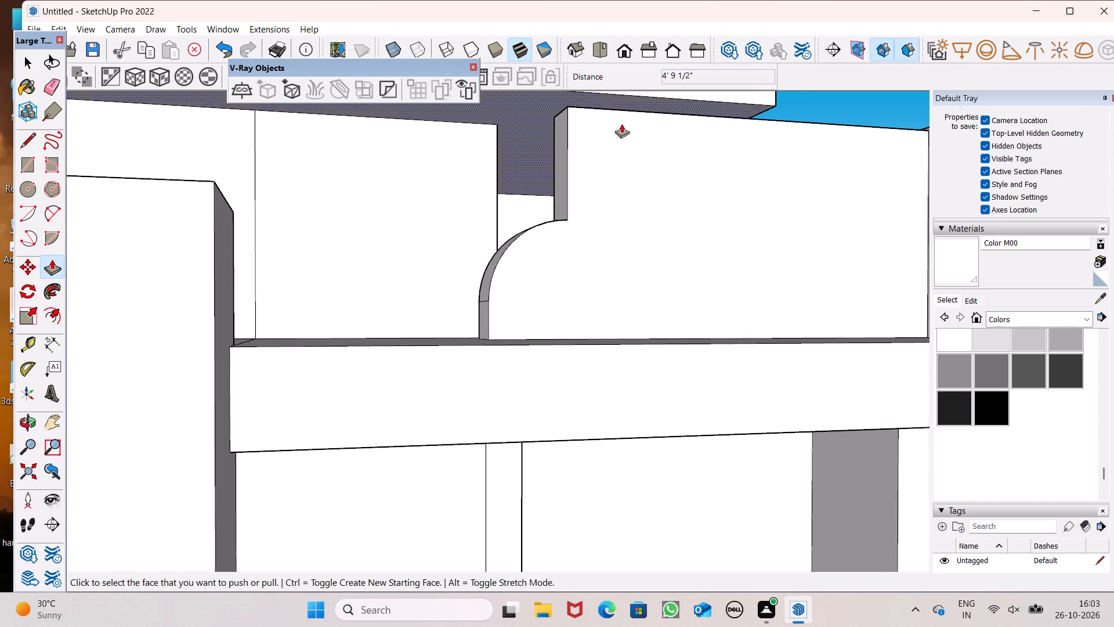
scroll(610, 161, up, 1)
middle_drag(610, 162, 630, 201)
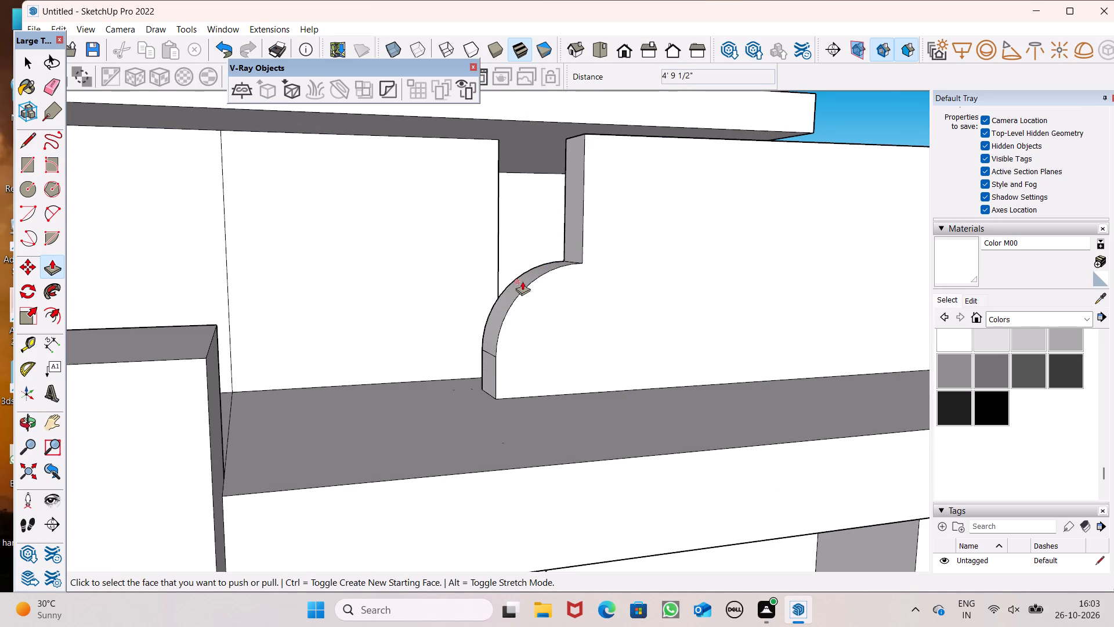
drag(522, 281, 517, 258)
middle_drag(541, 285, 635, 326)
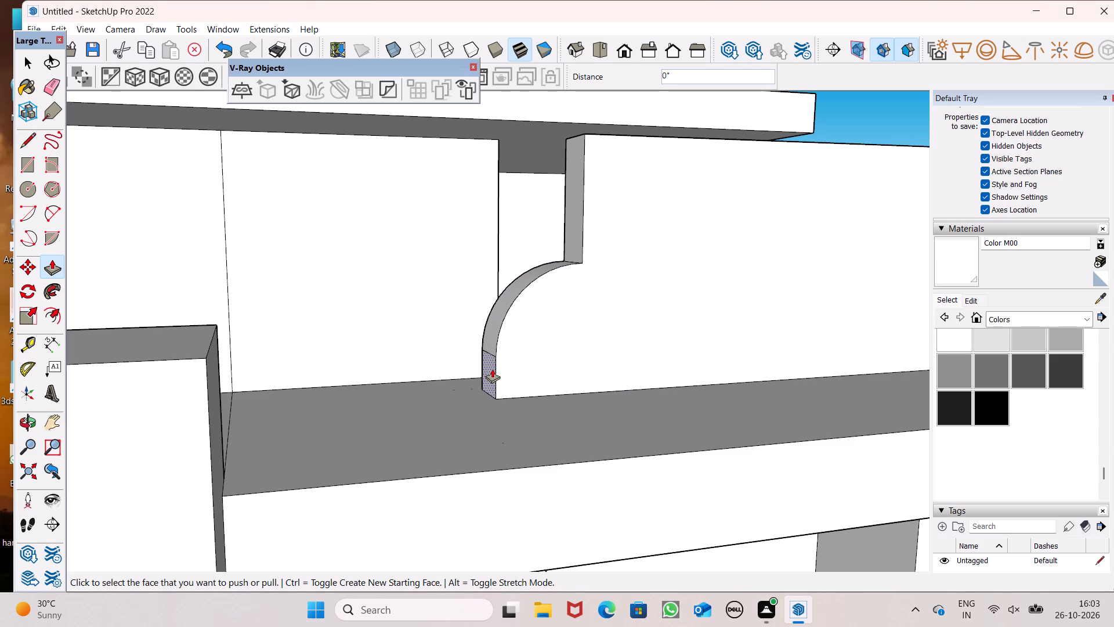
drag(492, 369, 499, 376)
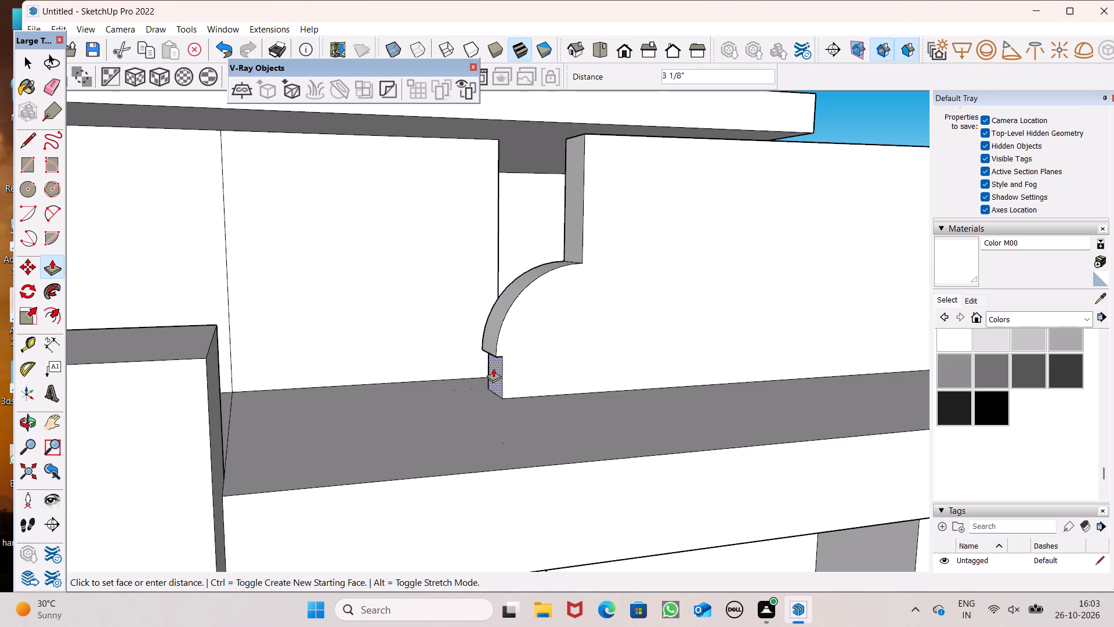
Undo the wall's push/pulls, edge erasures, corner arc and original extrusion, back to the flat narrow rectangle on the roof.
key(ctrl+z)
key(ctrl+z)
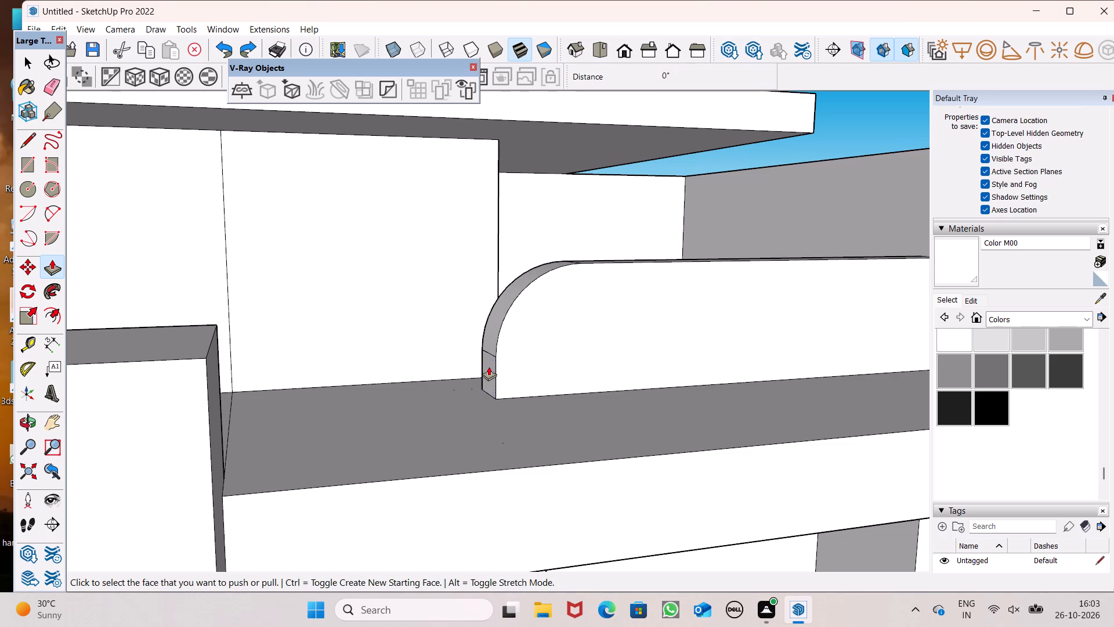
key(ctrl+z)
key(ctrl+z)
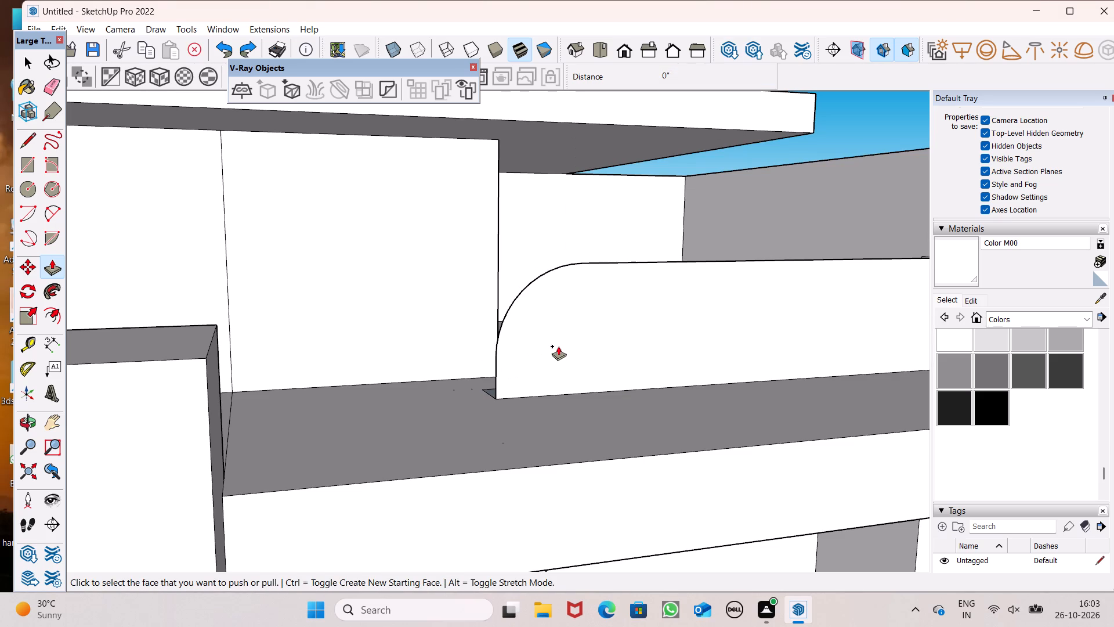
key(ctrl+z)
key(ctrl+z)
key(ctrl+z)
key(ctrl+z)
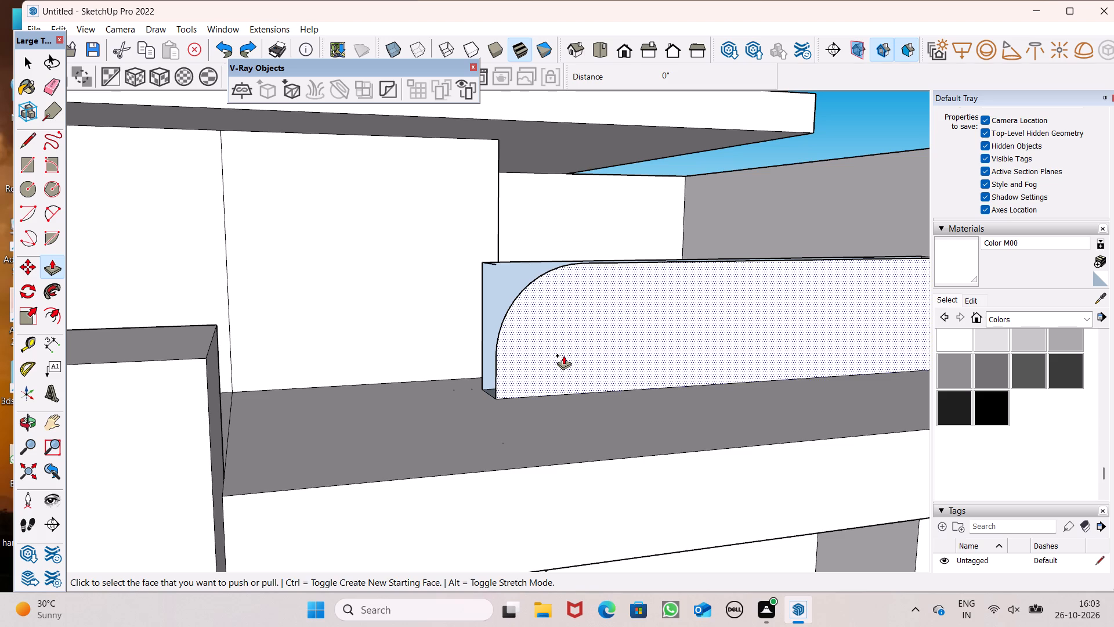
key(ctrl+z)
key(ctrl+z)
middle_drag(572, 364, 596, 422)
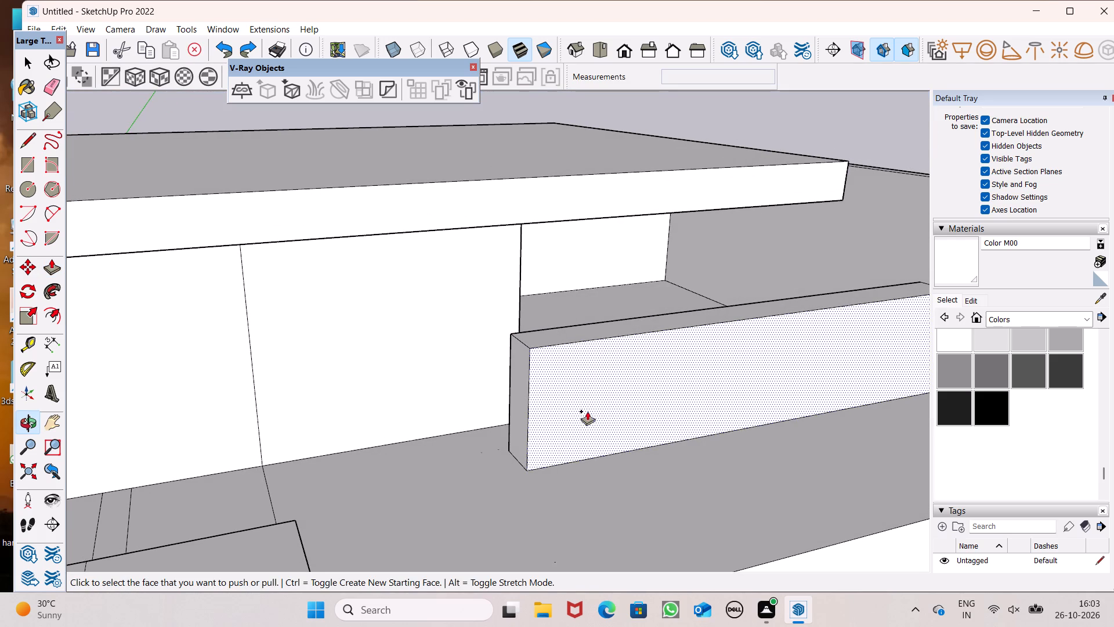
key(ctrl+z)
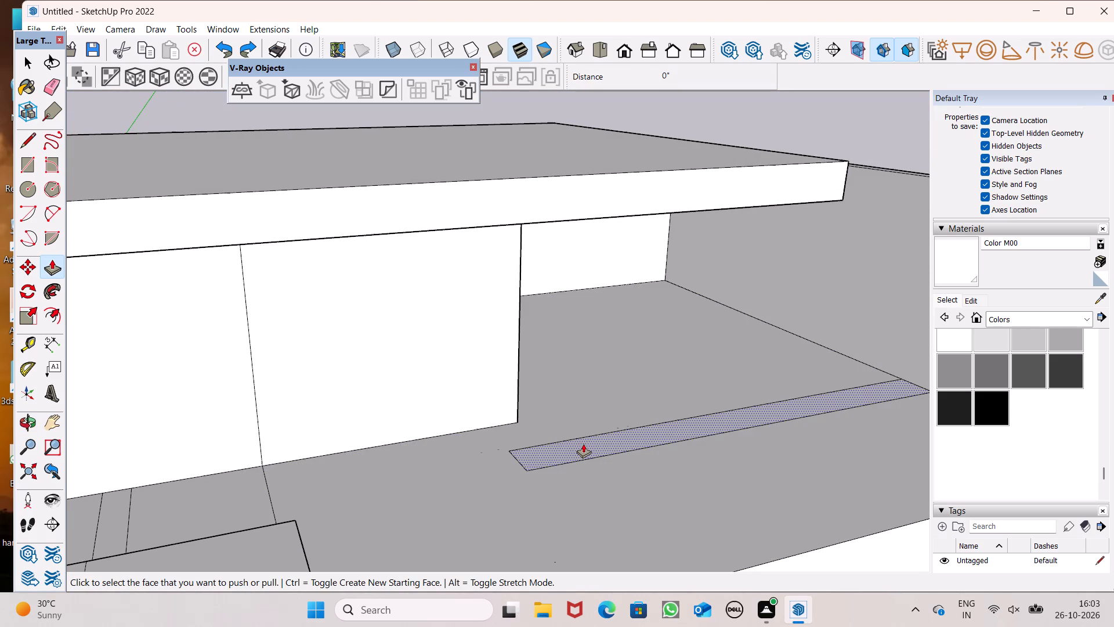
Push/Pull the narrow roof rectangle upward about 9' 8" to form a tall wall beside the raised block.
drag(581, 447, 563, 207)
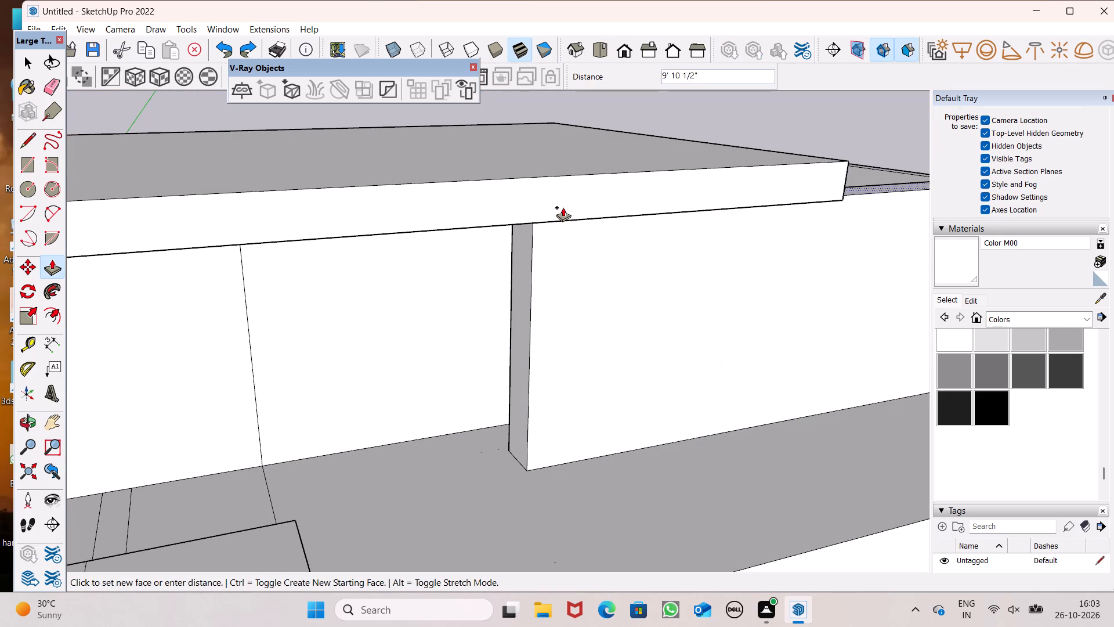
drag(563, 207, 561, 212)
Push/Pull the tall wall's top face up another 3 5/8" to meet the level of the overhanging slab's underside.
scroll(502, 259, down, 4)
middle_drag(555, 254, 485, 176)
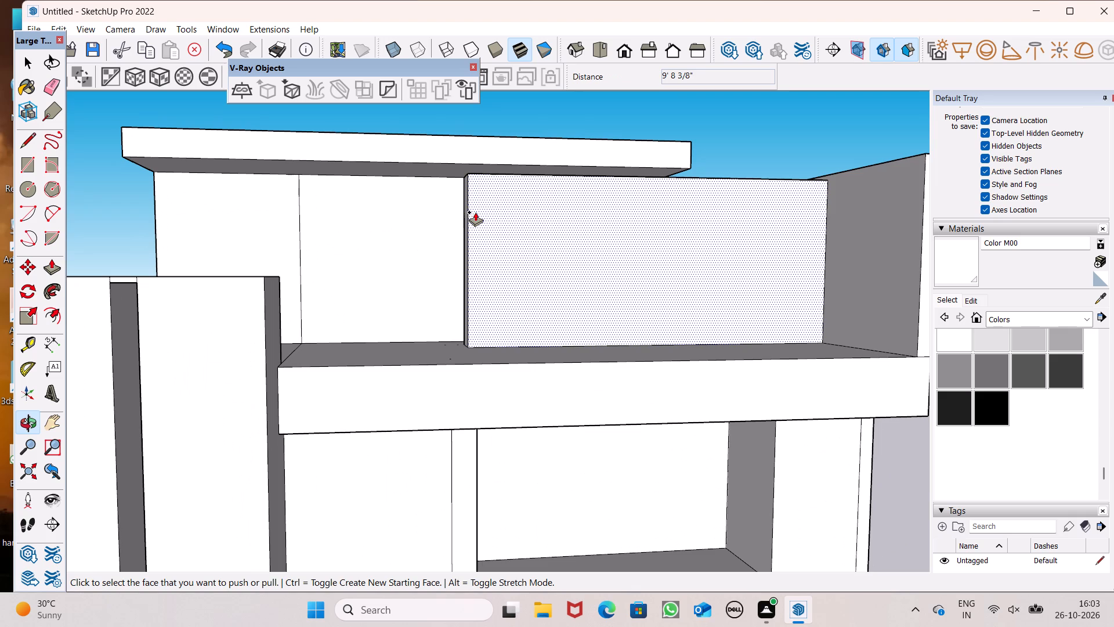
scroll(476, 254, down, 3)
middle_drag(523, 289, 337, 283)
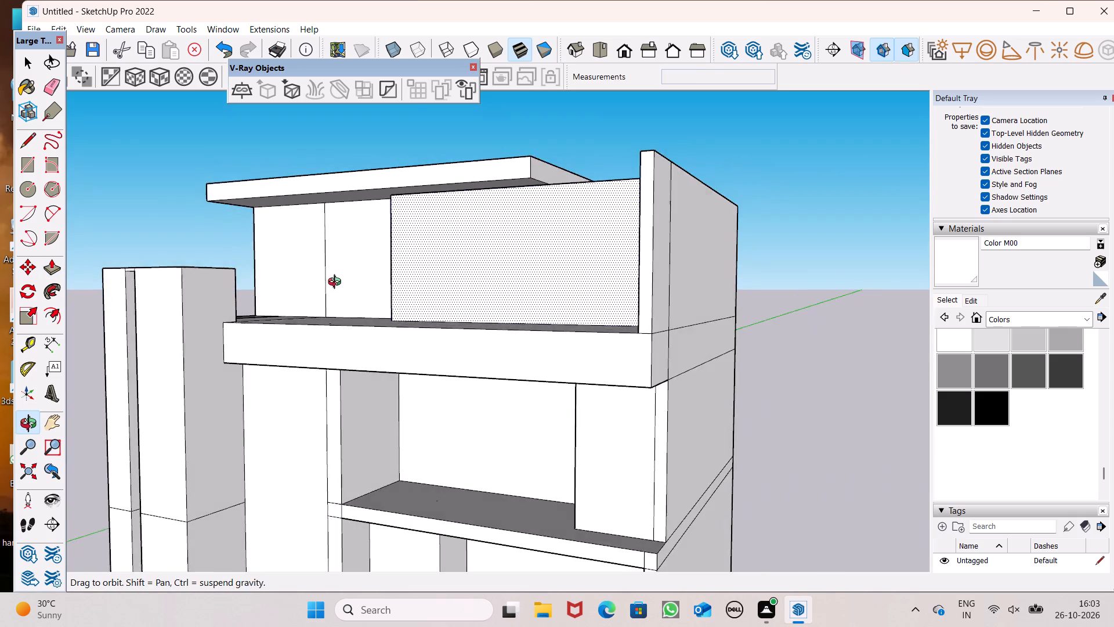
middle_drag(337, 283, 410, 351)
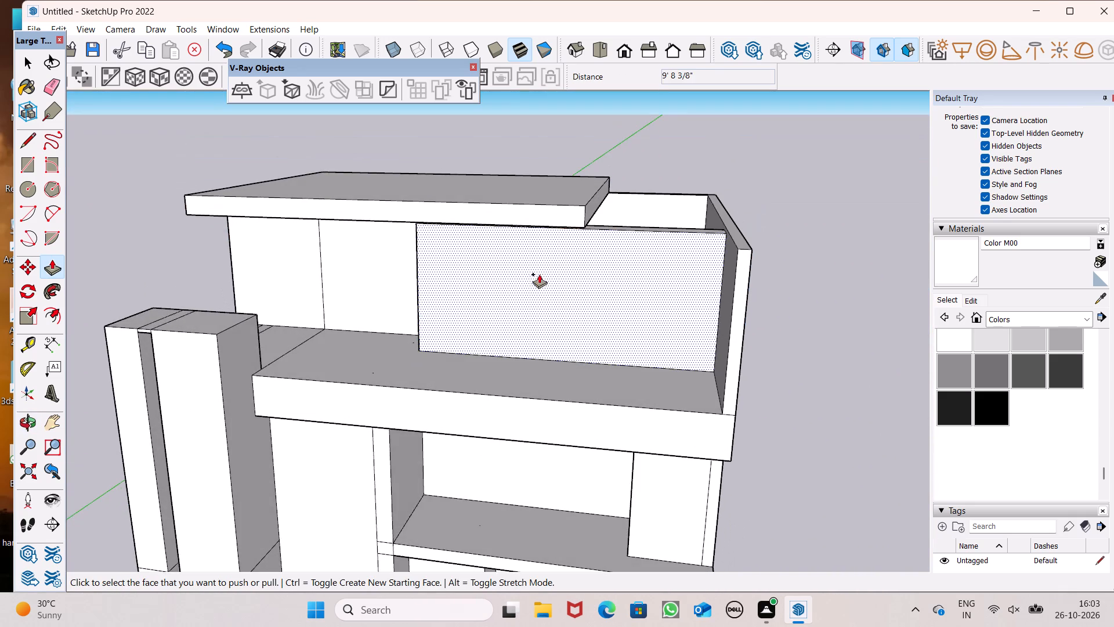
scroll(541, 271, up, 7)
scroll(648, 174, up, 7)
middle_drag(657, 233, 645, 197)
scroll(643, 197, up, 1)
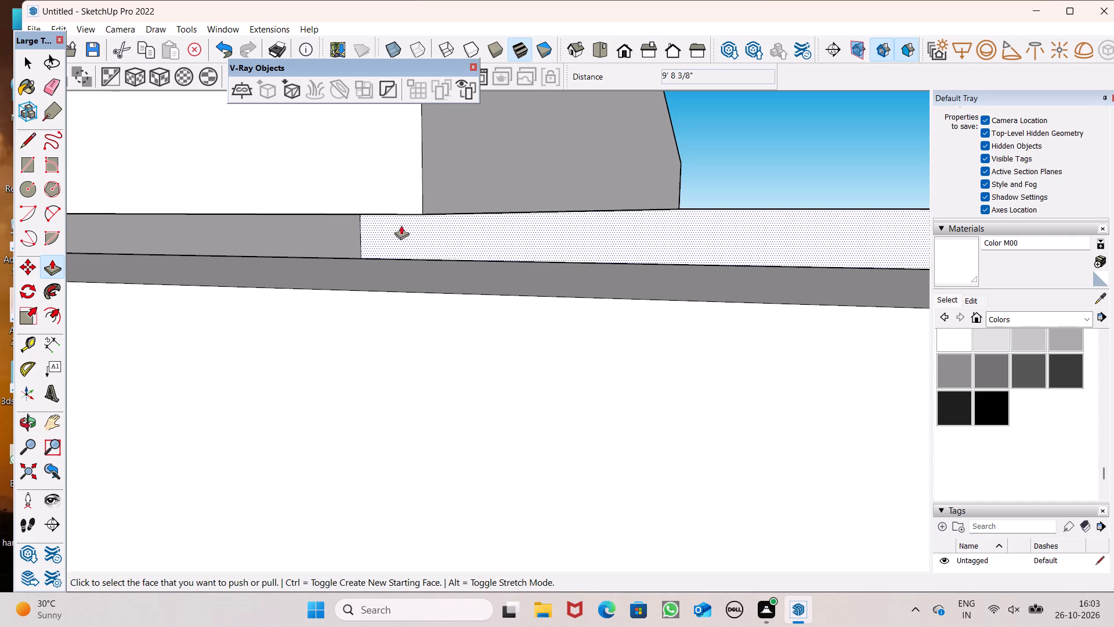
scroll(459, 287, down, 4)
middle_drag(587, 289, 509, 276)
drag(491, 294, 491, 246)
scroll(680, 200, down, 2)
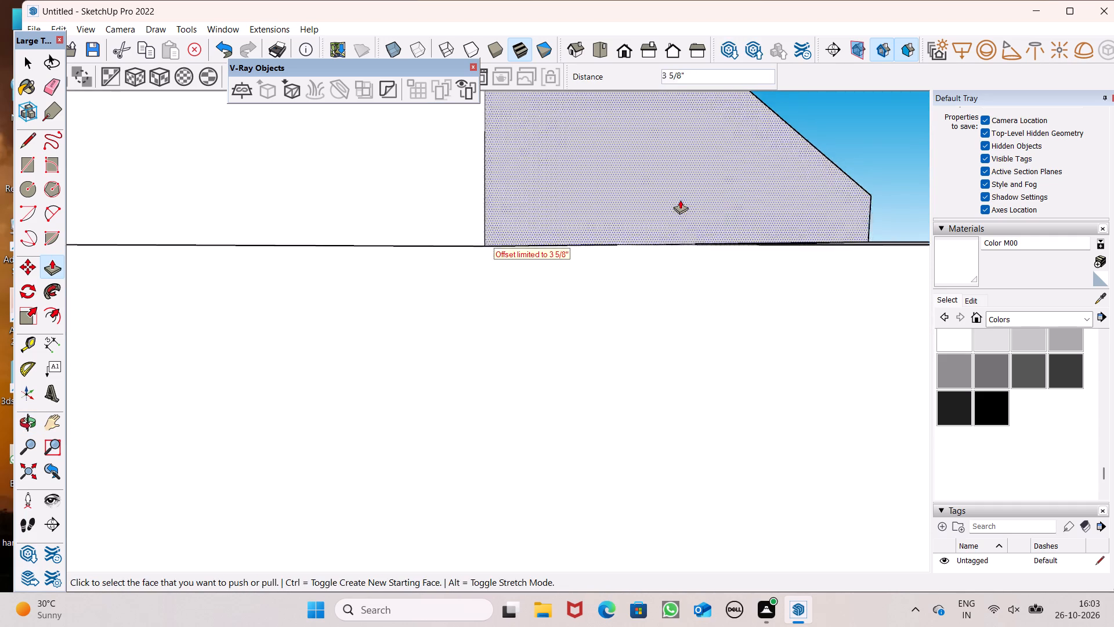
Examine the tall wall's top edge and where it meets the side parapet and the overhanging slab.
scroll(680, 200, down, 4)
middle_drag(655, 242, 413, 320)
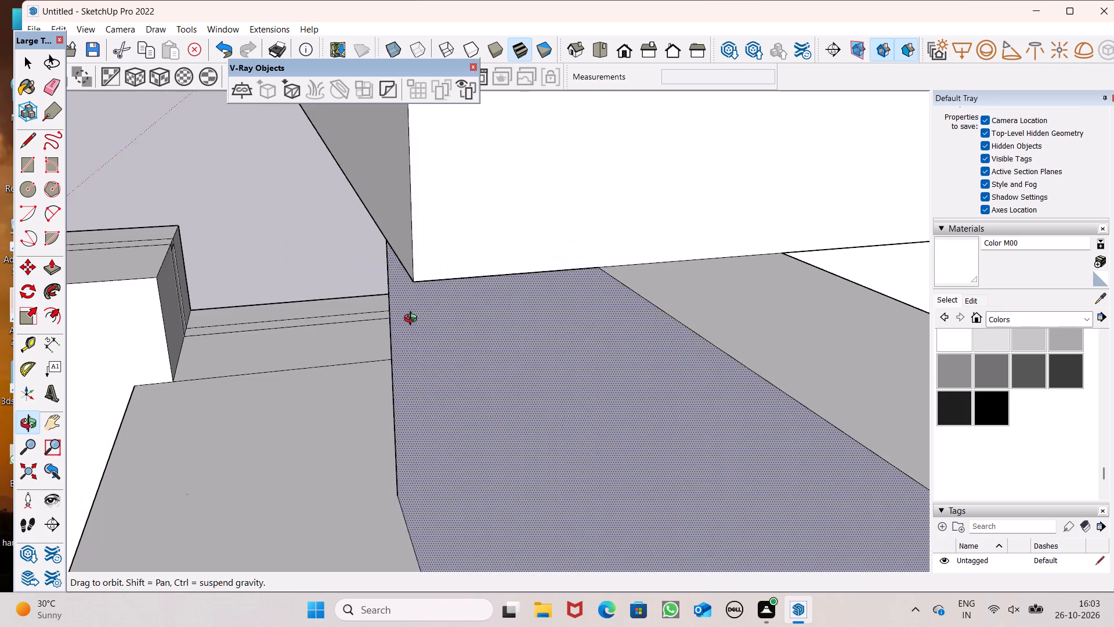
middle_drag(413, 320, 152, 235)
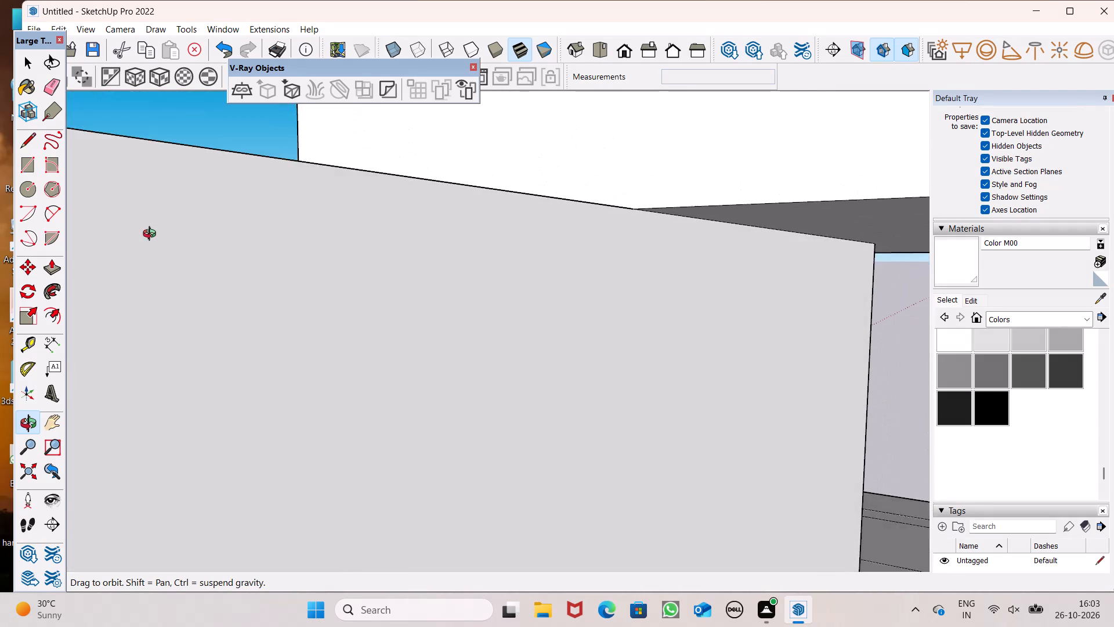
middle_drag(152, 235, 581, 238)
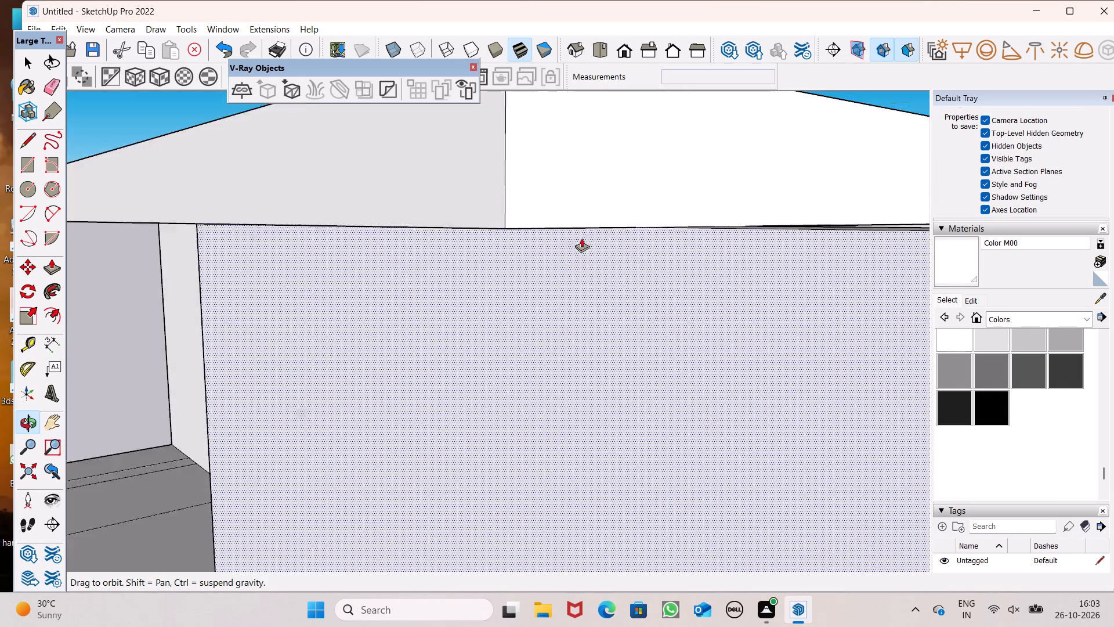
middle_drag(581, 238, 576, 240)
scroll(580, 227, down, 5)
scroll(534, 269, down, 4)
middle_drag(530, 298, 686, 231)
scroll(667, 186, down, 3)
middle_drag(649, 208, 747, 231)
scroll(733, 231, up, 1)
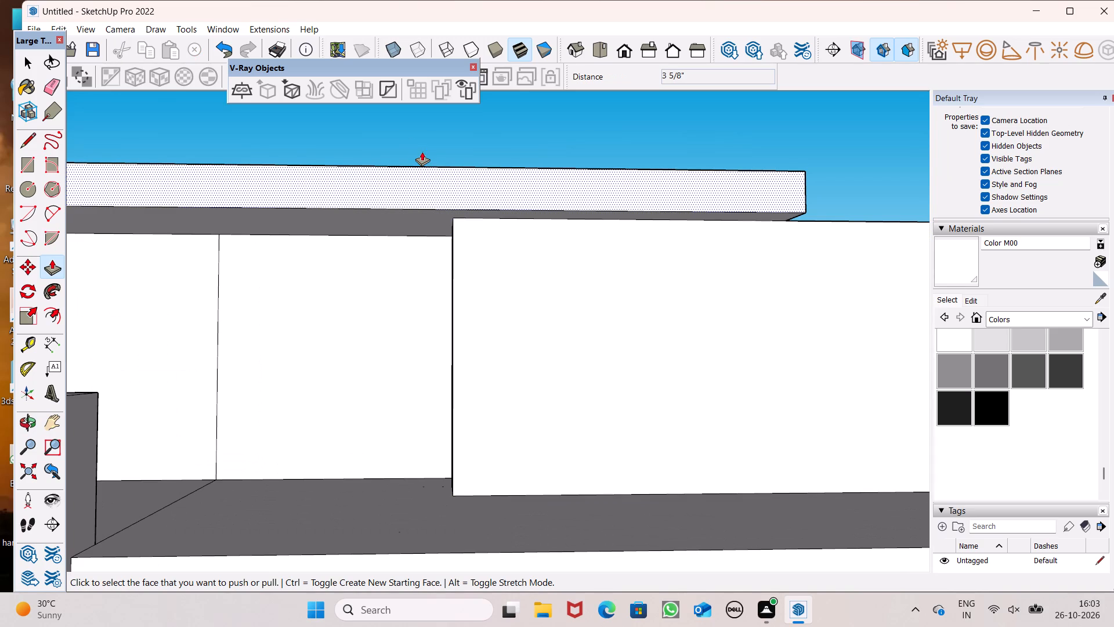
key(space)
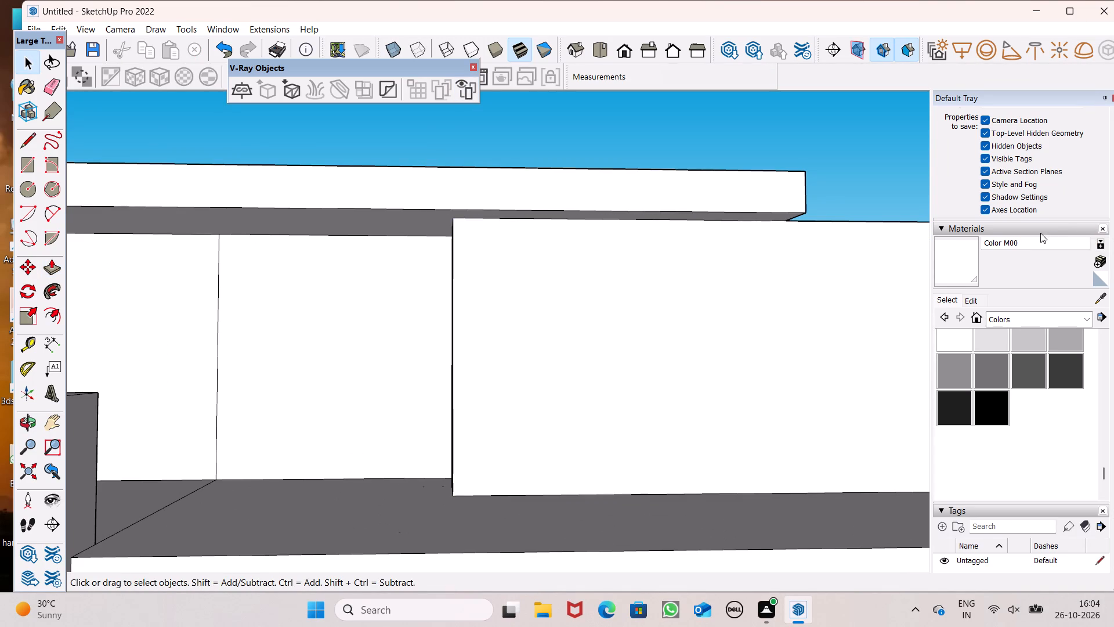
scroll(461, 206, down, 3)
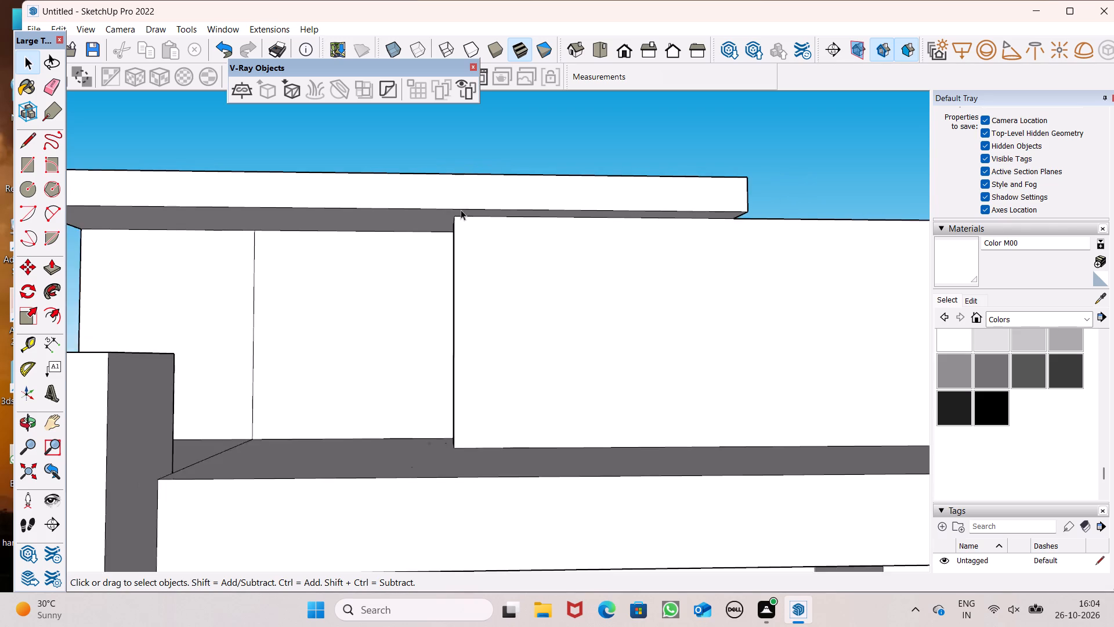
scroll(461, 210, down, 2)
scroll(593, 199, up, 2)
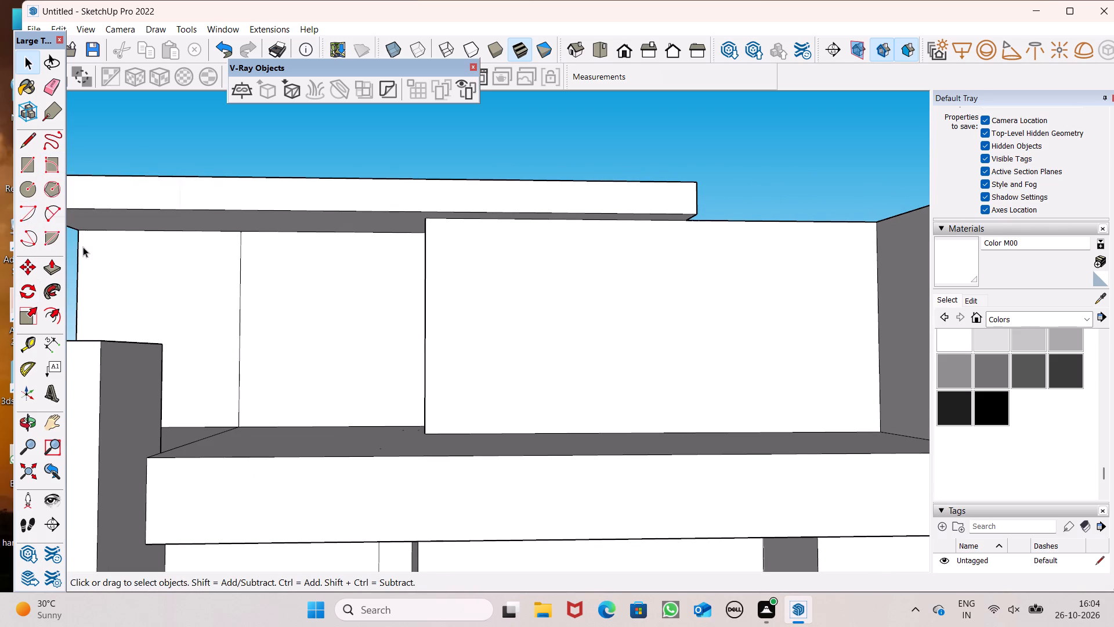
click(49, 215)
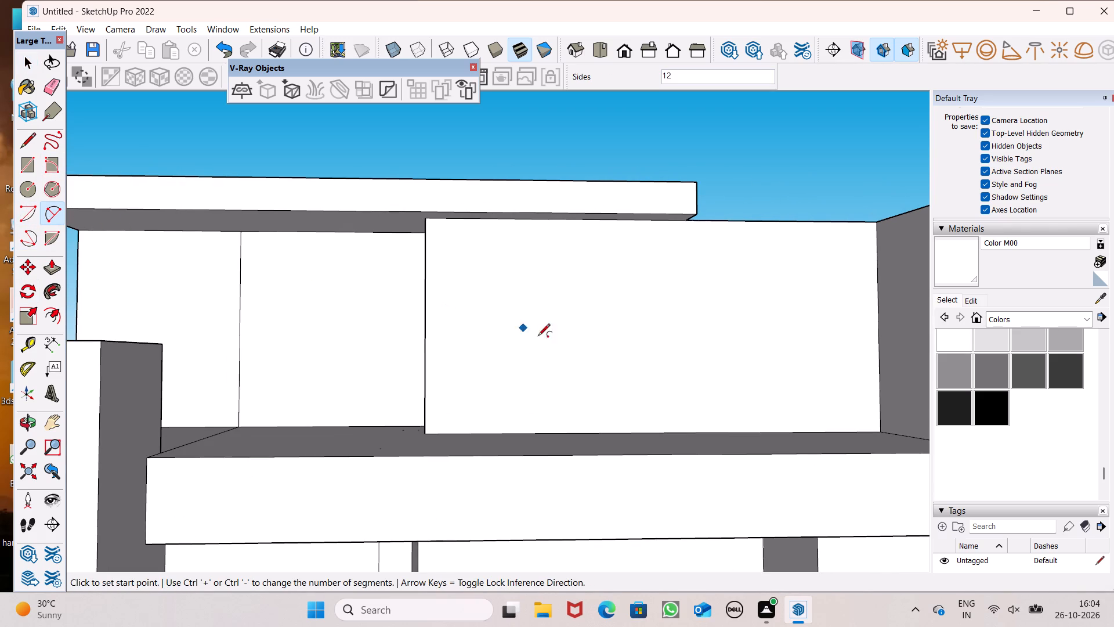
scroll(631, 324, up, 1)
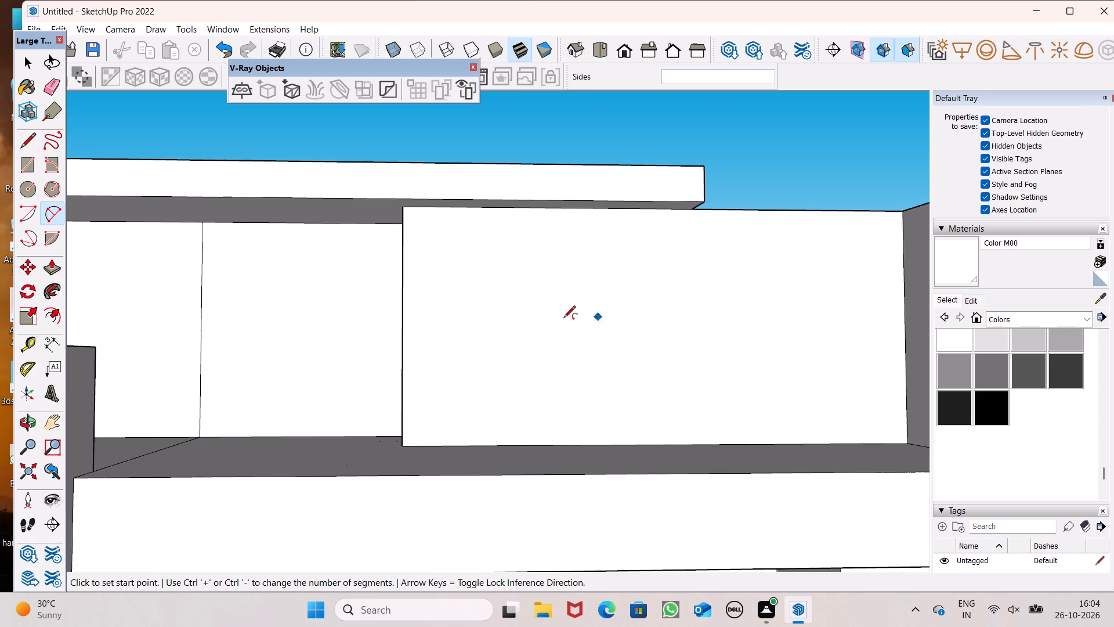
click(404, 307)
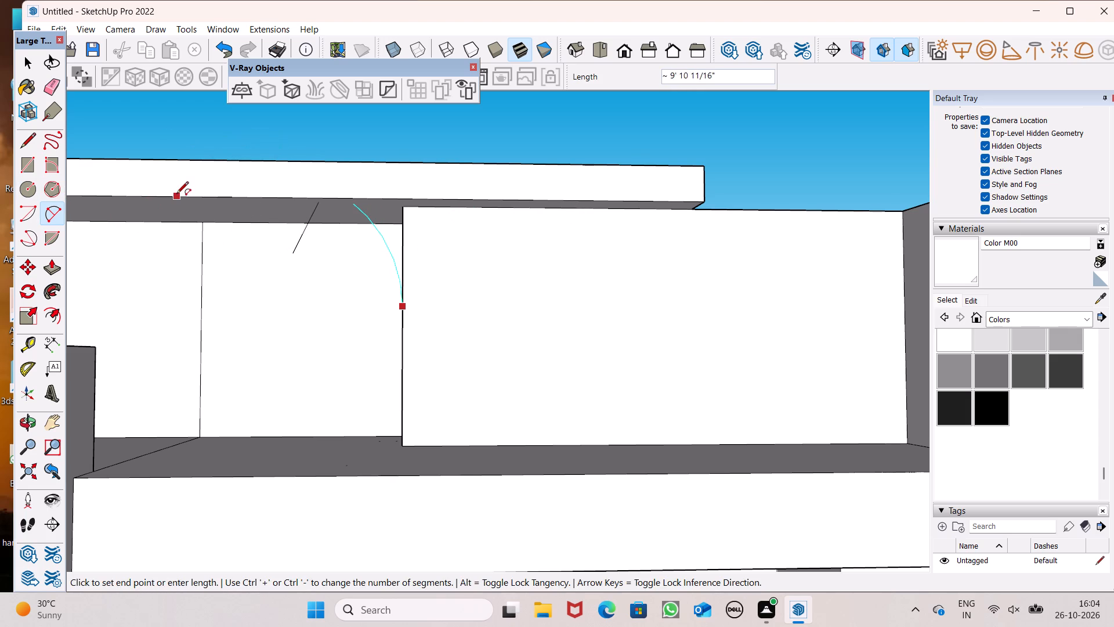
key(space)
Draw a two-point arc across the tall wall's upper free corner, from its vertical edge to its top edge, bulging about 1' 3".
click(42, 218)
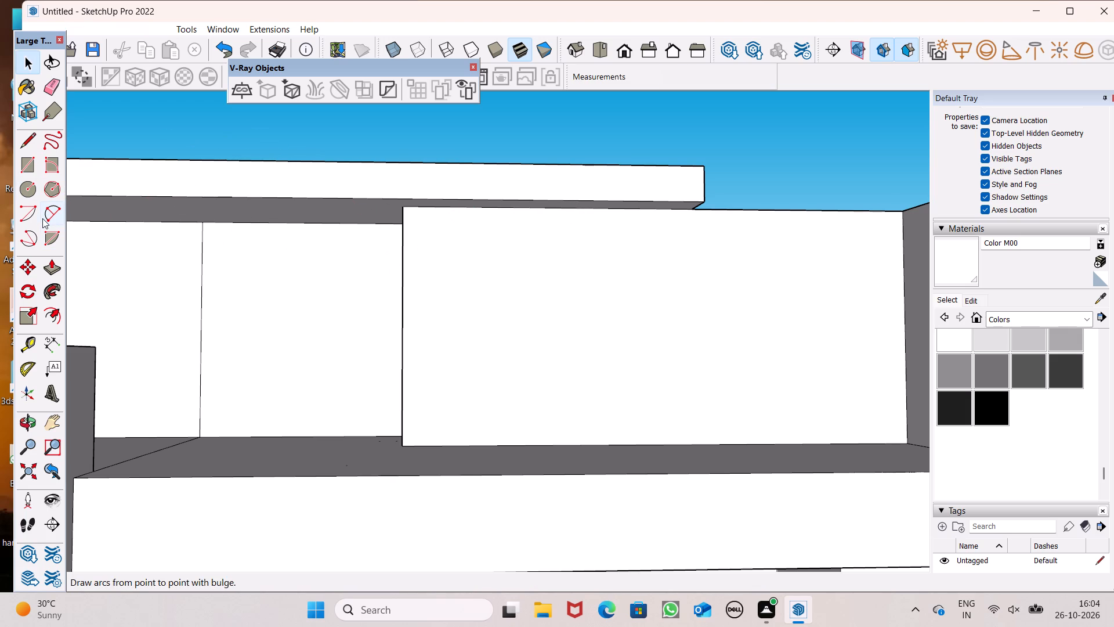
click(400, 312)
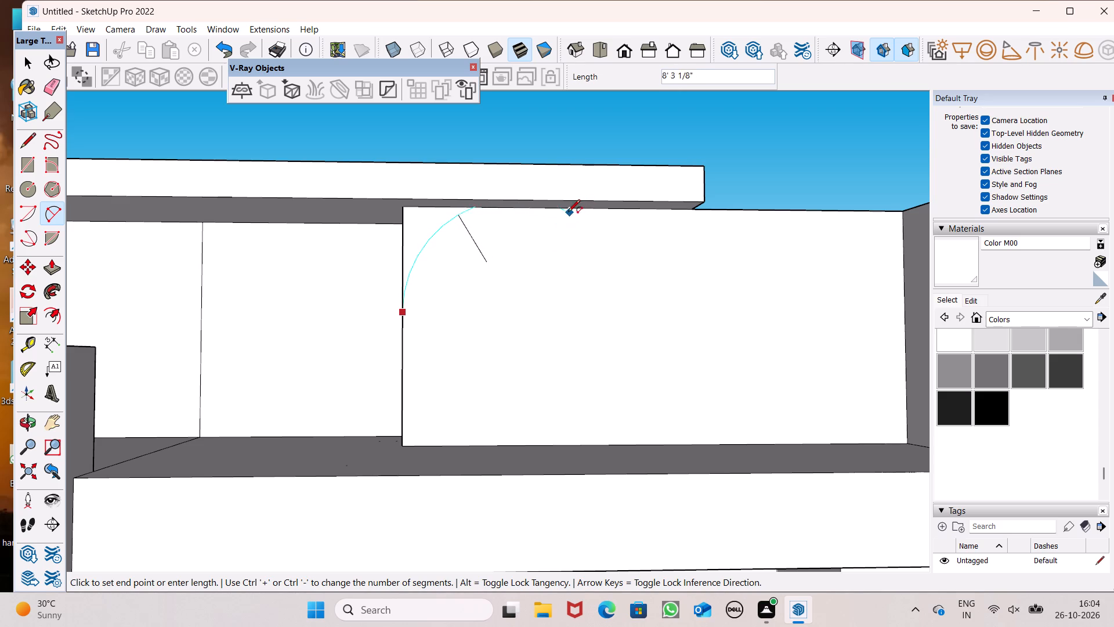
click(531, 209)
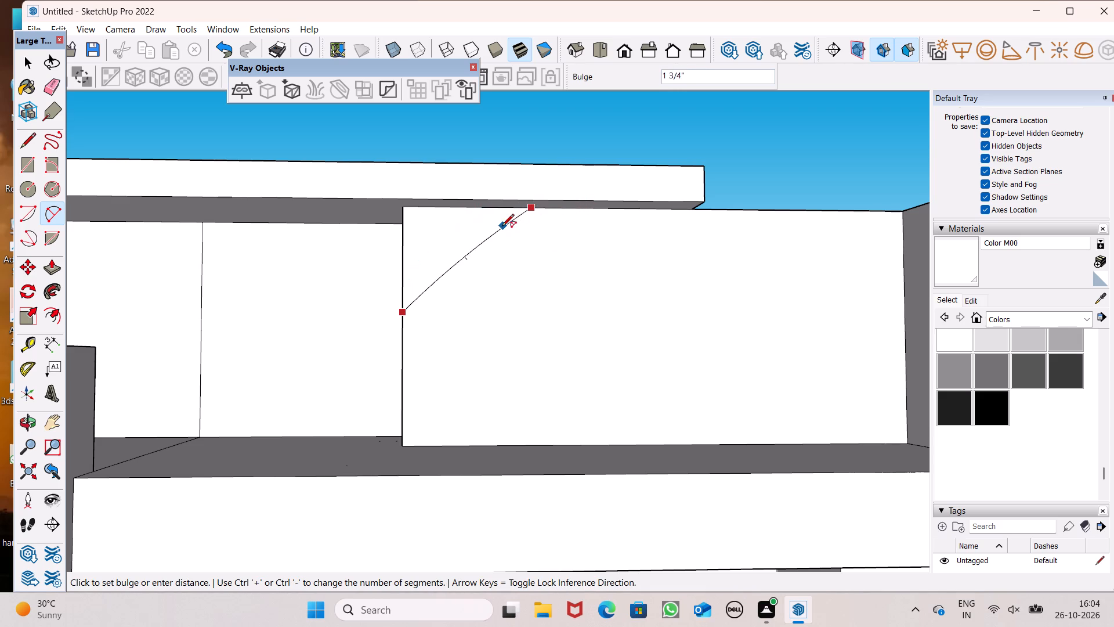
click(445, 237)
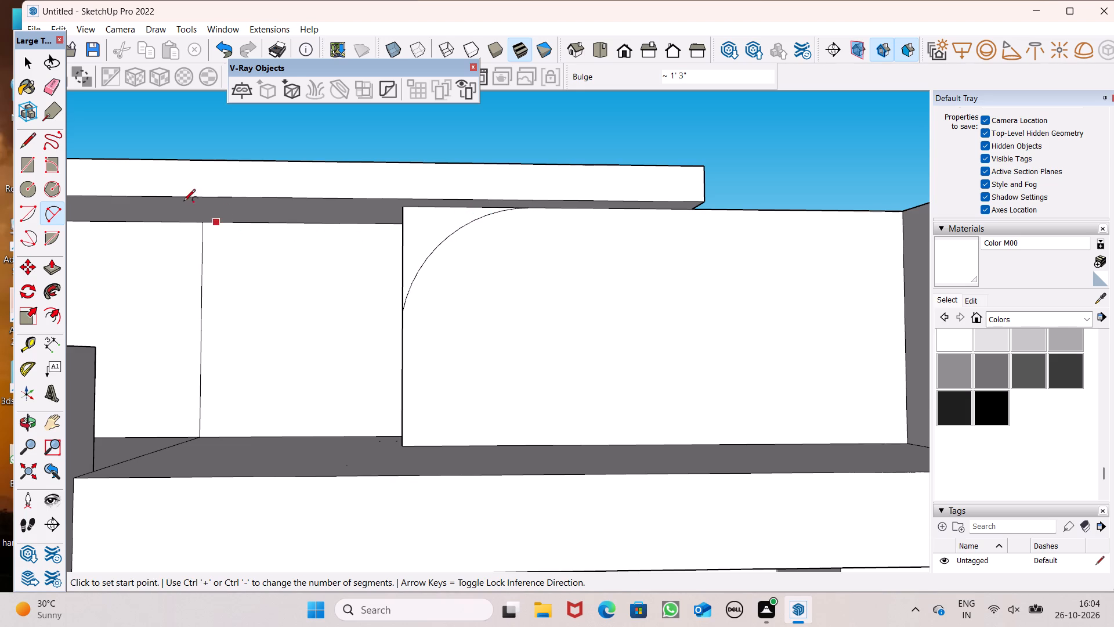
Erase the tall wall's square corner edges outside the arc and the leftover outline on the overhanging slab's underside.
click(50, 92)
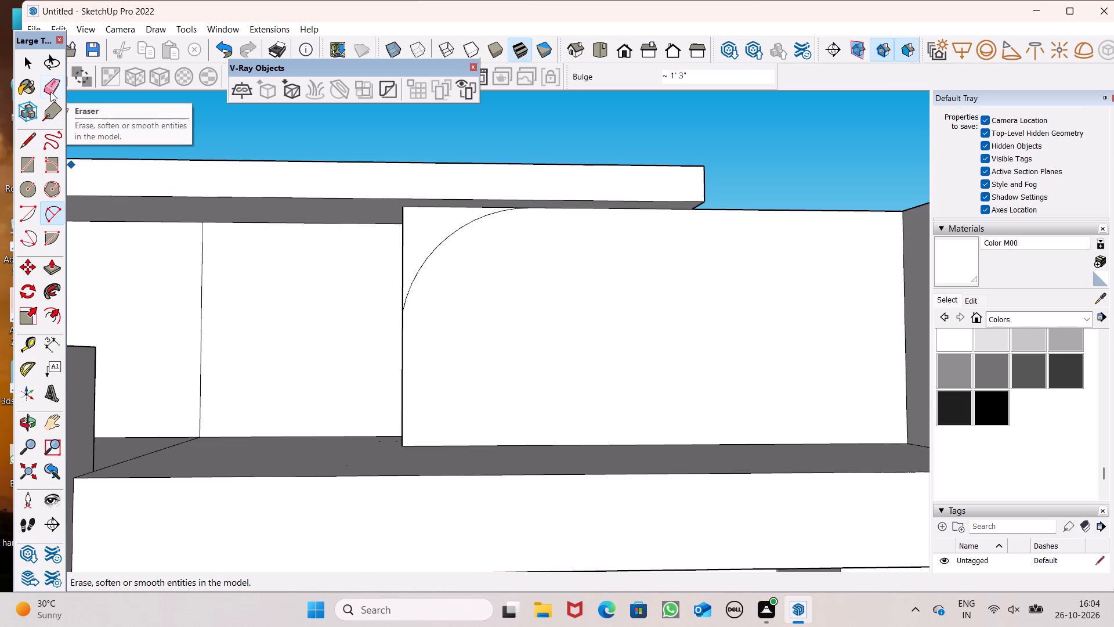
middle_drag(308, 243, 483, 255)
scroll(462, 255, up, 1)
scroll(545, 247, up, 4)
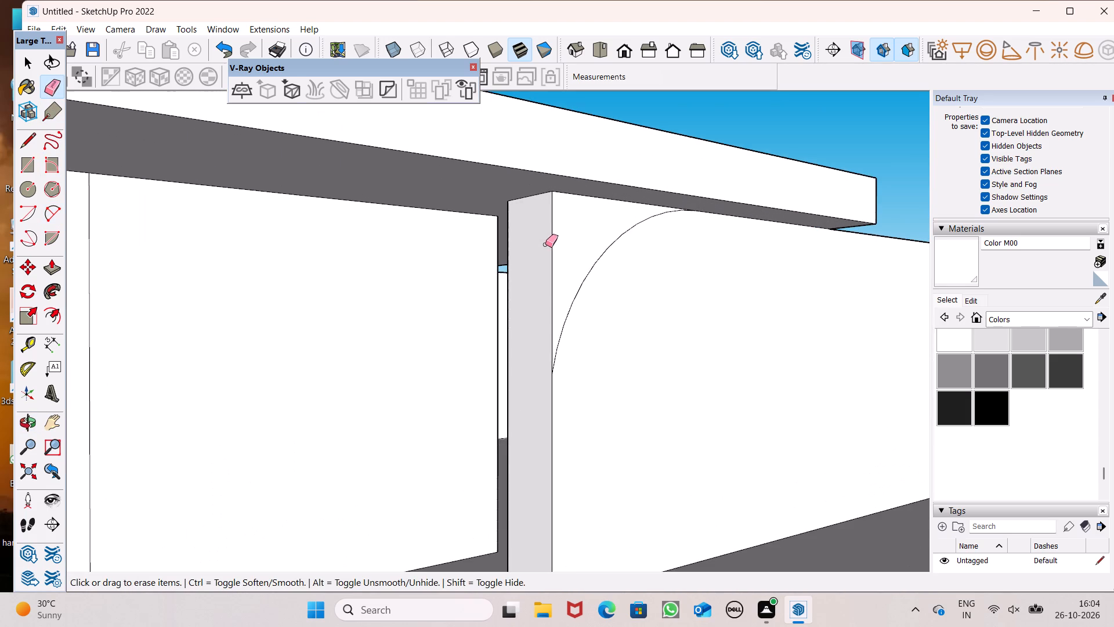
drag(552, 240, 561, 235)
drag(511, 256, 509, 261)
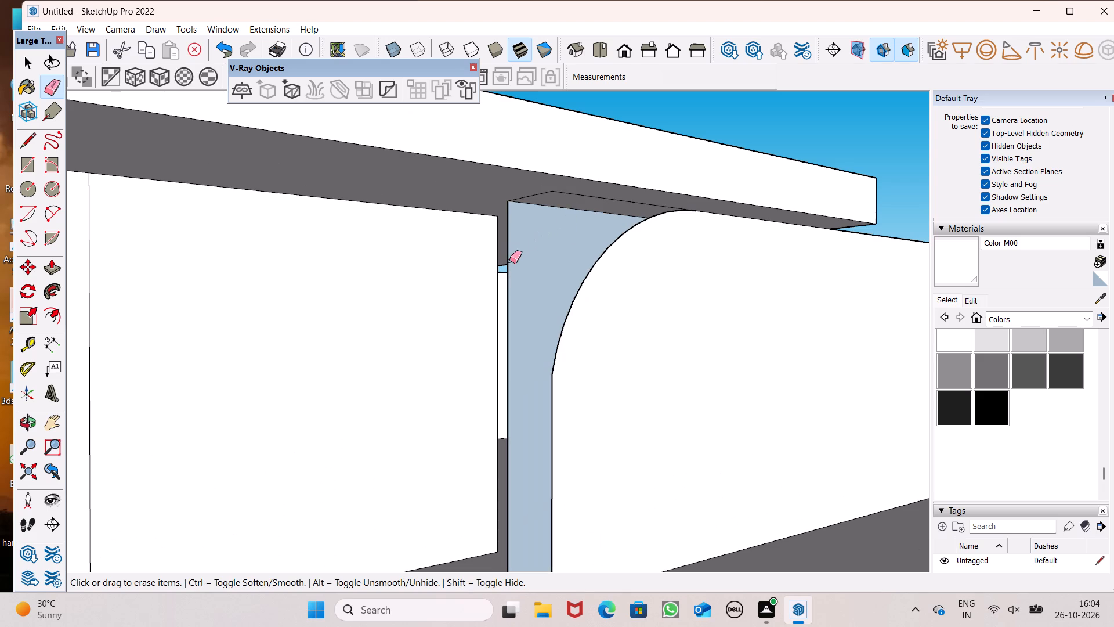
drag(509, 261, 509, 262)
middle_drag(529, 241, 475, 239)
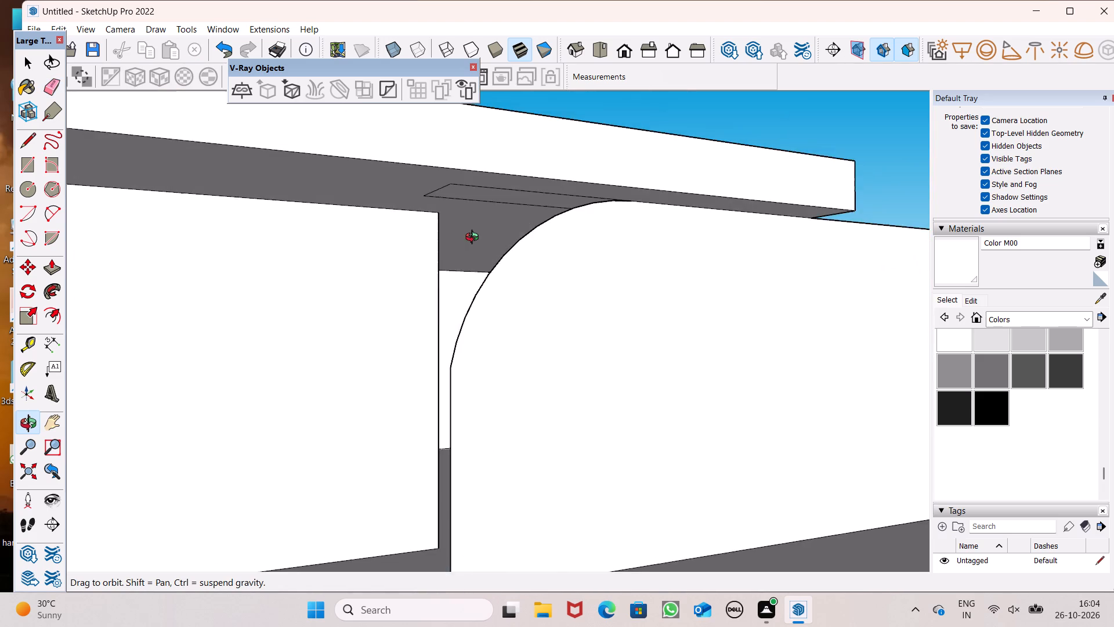
middle_drag(475, 239, 483, 212)
scroll(483, 211, up, 2)
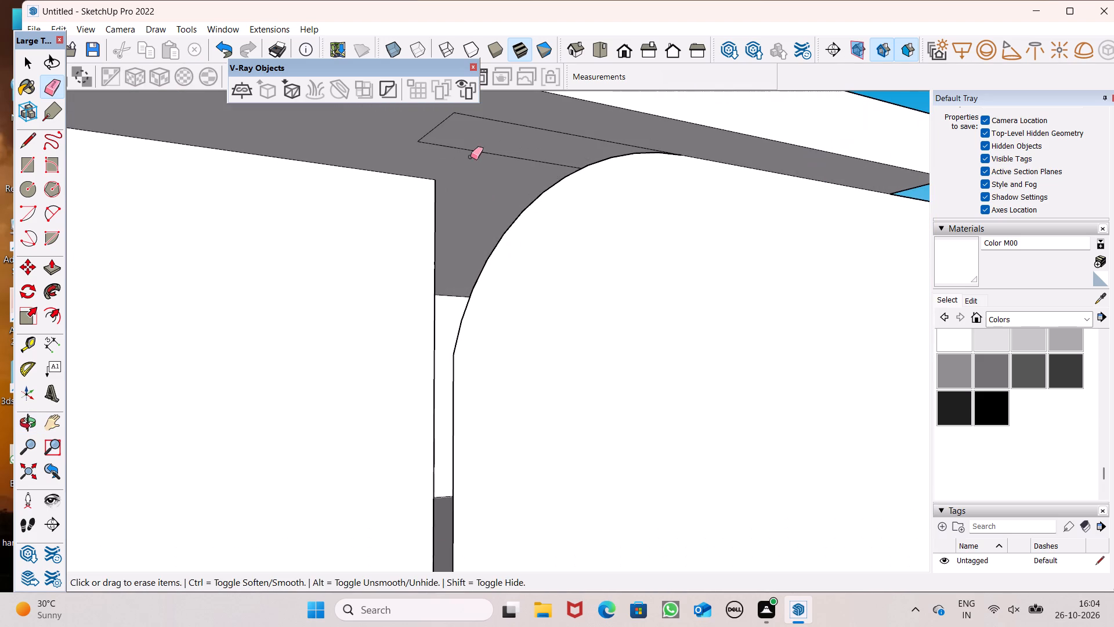
drag(450, 112, 431, 152)
Push/Pull the rounded wall face 1' 4 1/16" across its footprint strip on the roof to thicken the wall.
scroll(469, 212, down, 3)
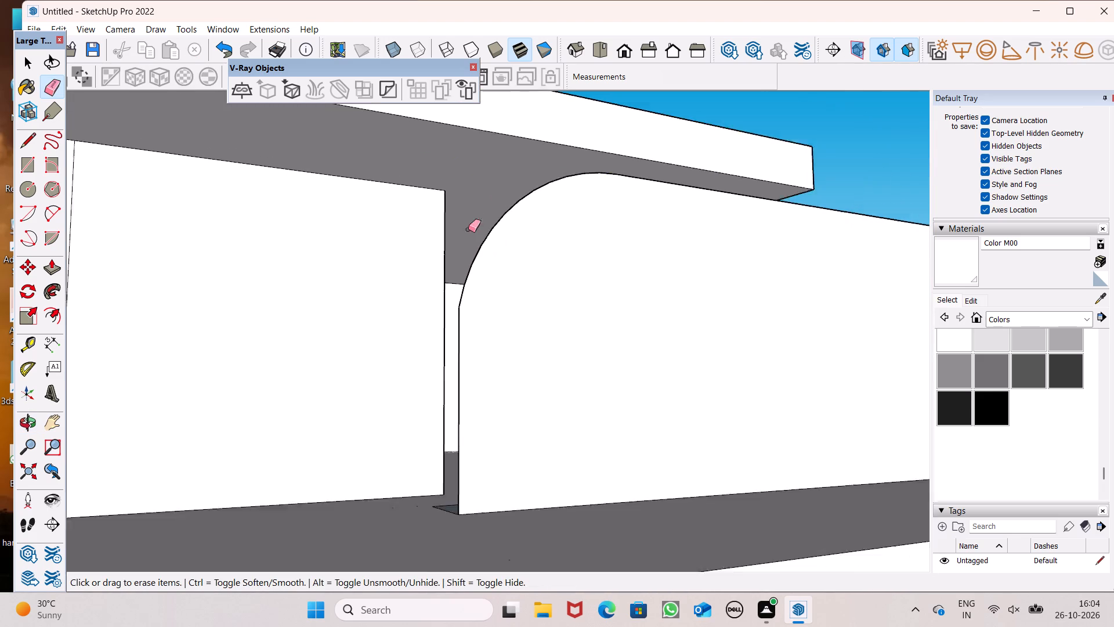
scroll(468, 229, down, 1)
middle_drag(552, 298, 16, 467)
scroll(339, 424, up, 1)
middle_drag(339, 424, 132, 389)
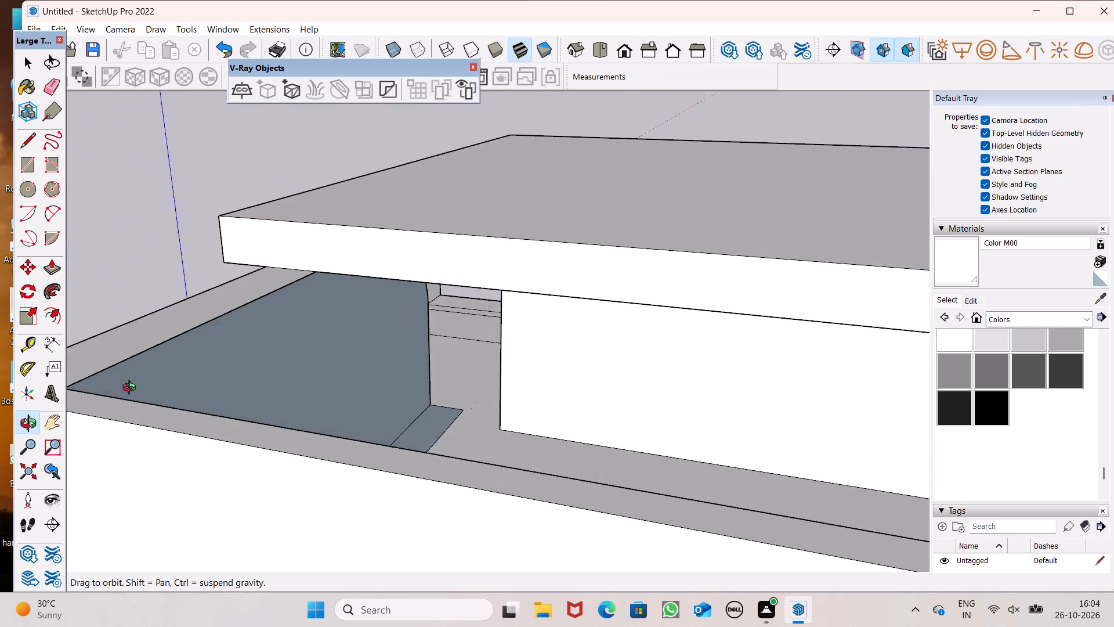
middle_drag(132, 389, 108, 402)
click(54, 268)
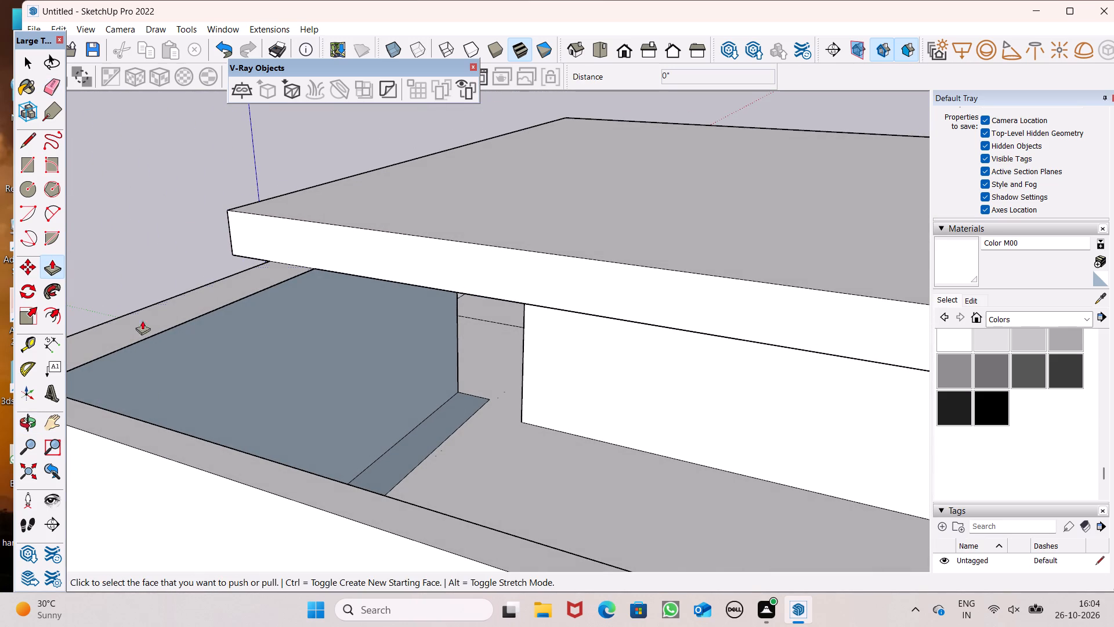
scroll(313, 388, up, 4)
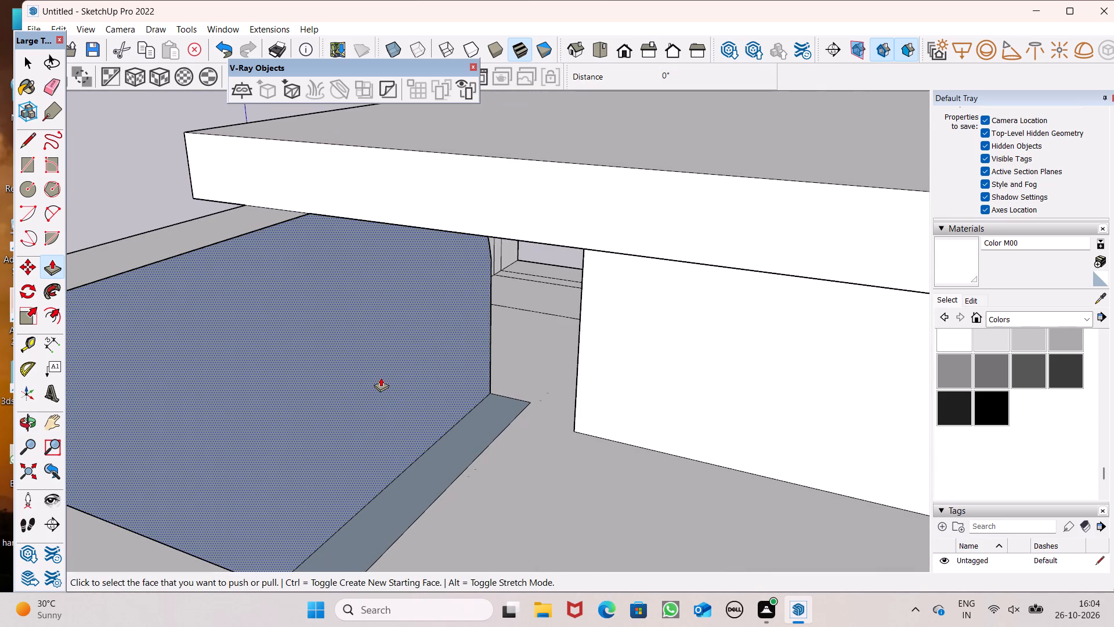
drag(362, 387, 385, 423)
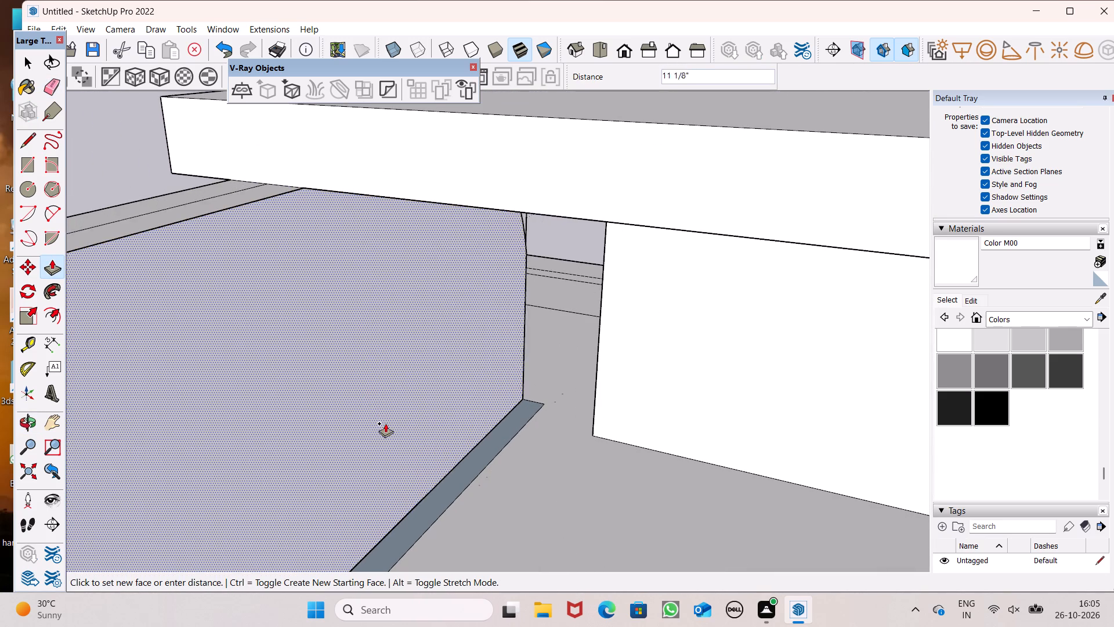
drag(385, 423, 393, 441)
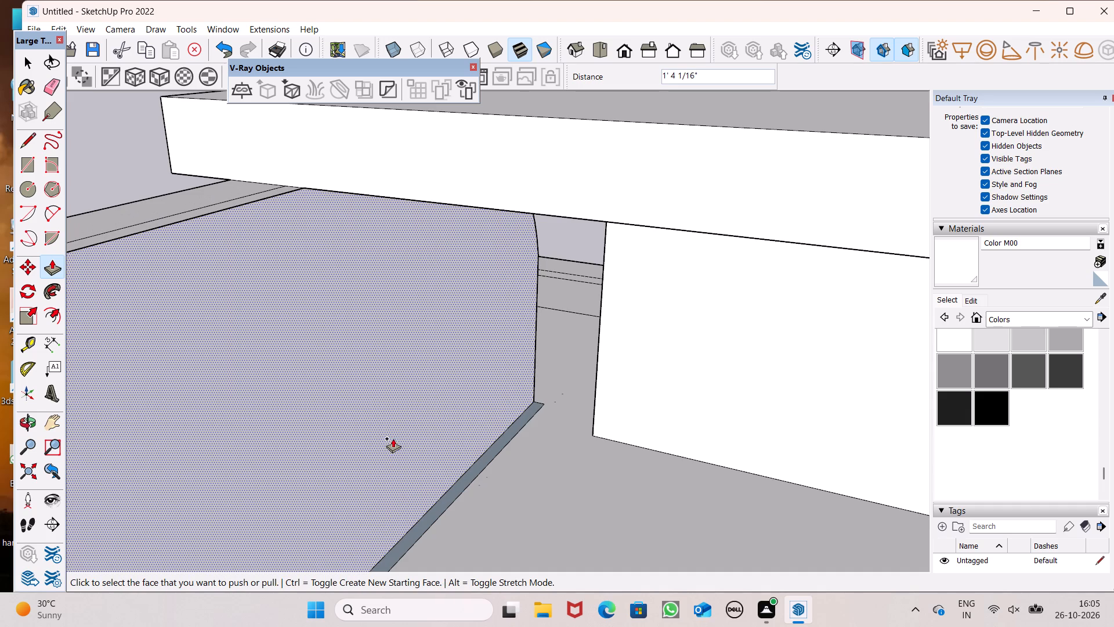
Push/Pull the same wall face about another 5" to the far edge of its footprint strip.
scroll(513, 442, up, 1)
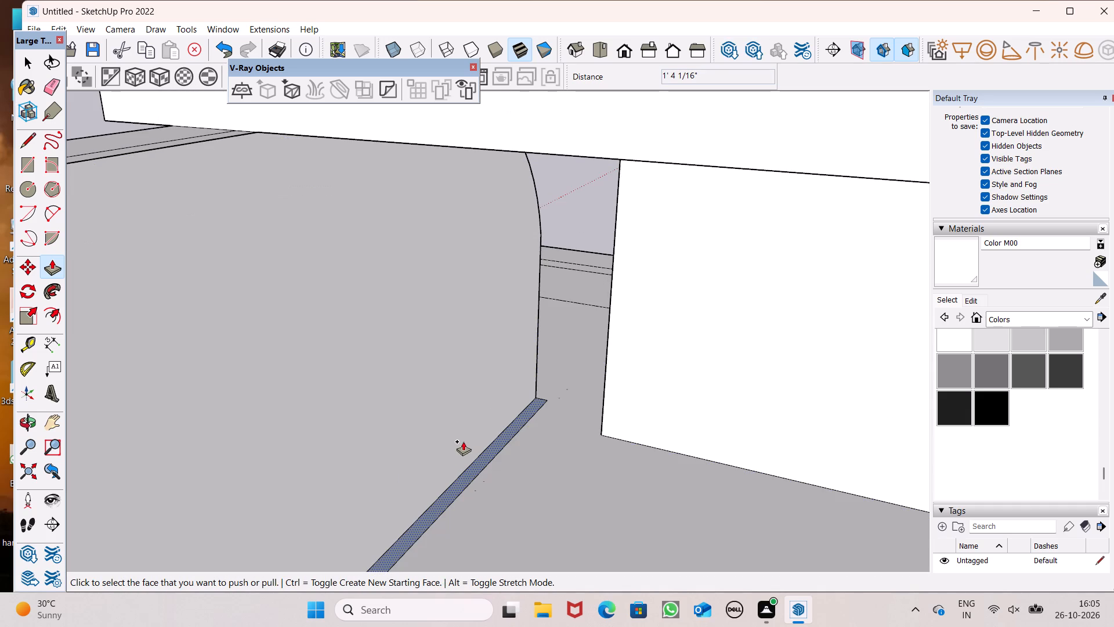
scroll(463, 441, up, 7)
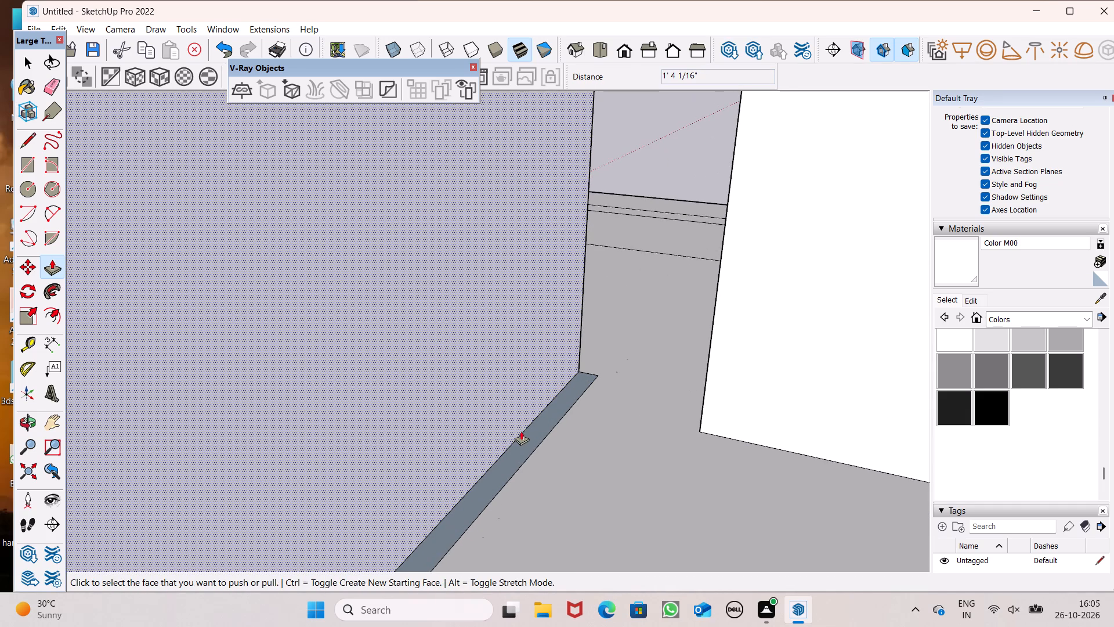
drag(522, 428, 534, 463)
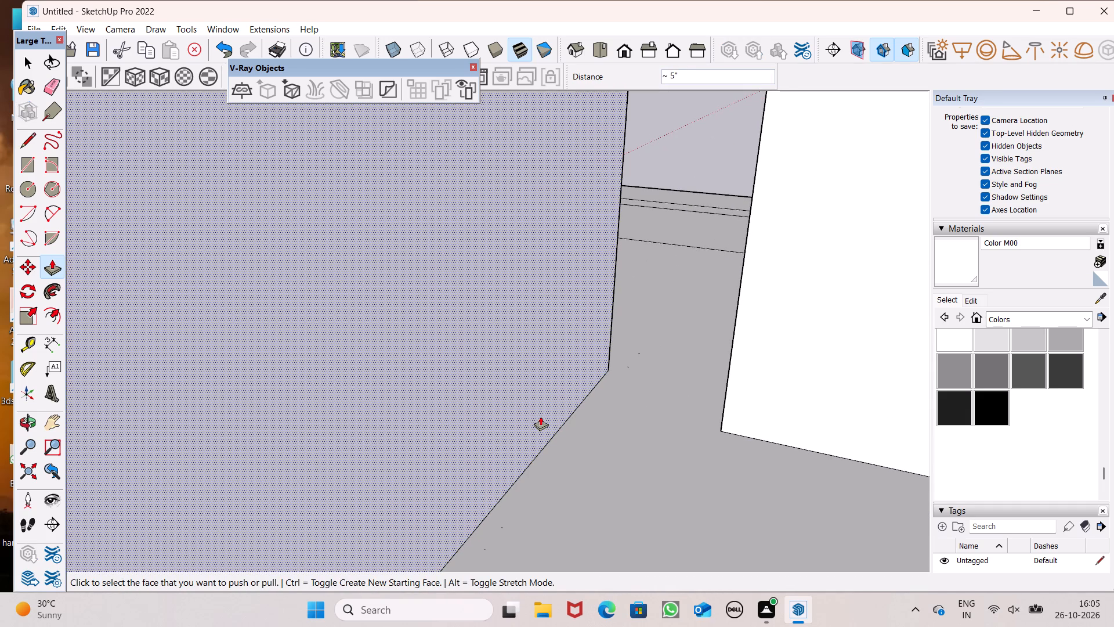
Examine the rounded wall from several sides, including the gap beside the raised block and the slab above.
scroll(542, 417, down, 5)
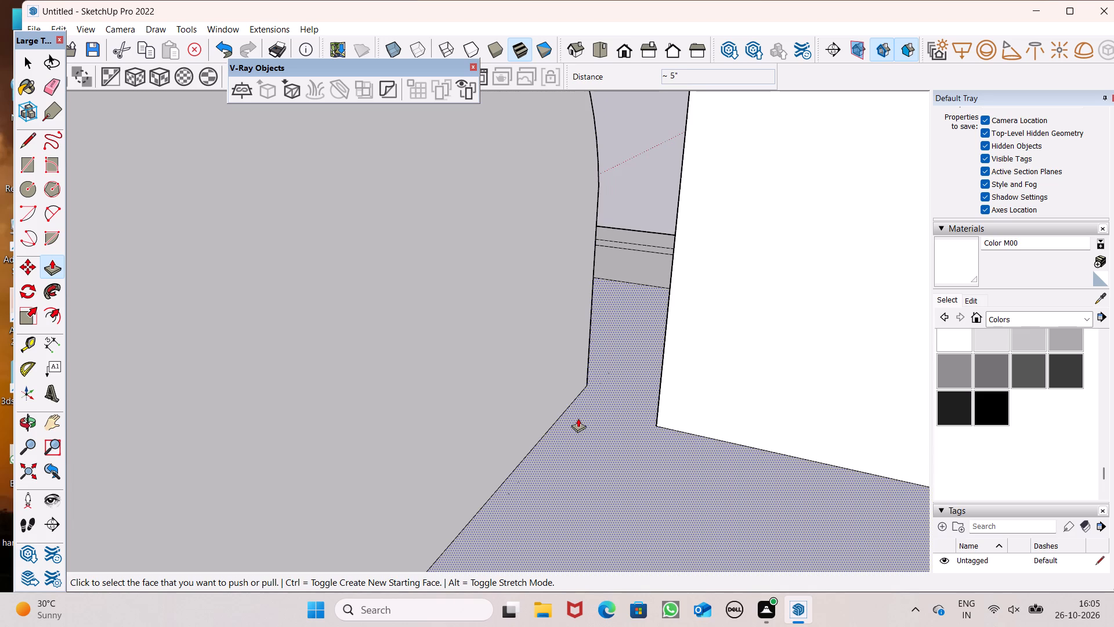
scroll(578, 418, down, 3)
middle_drag(574, 430, 1082, 450)
middle_drag(563, 406, 1054, 379)
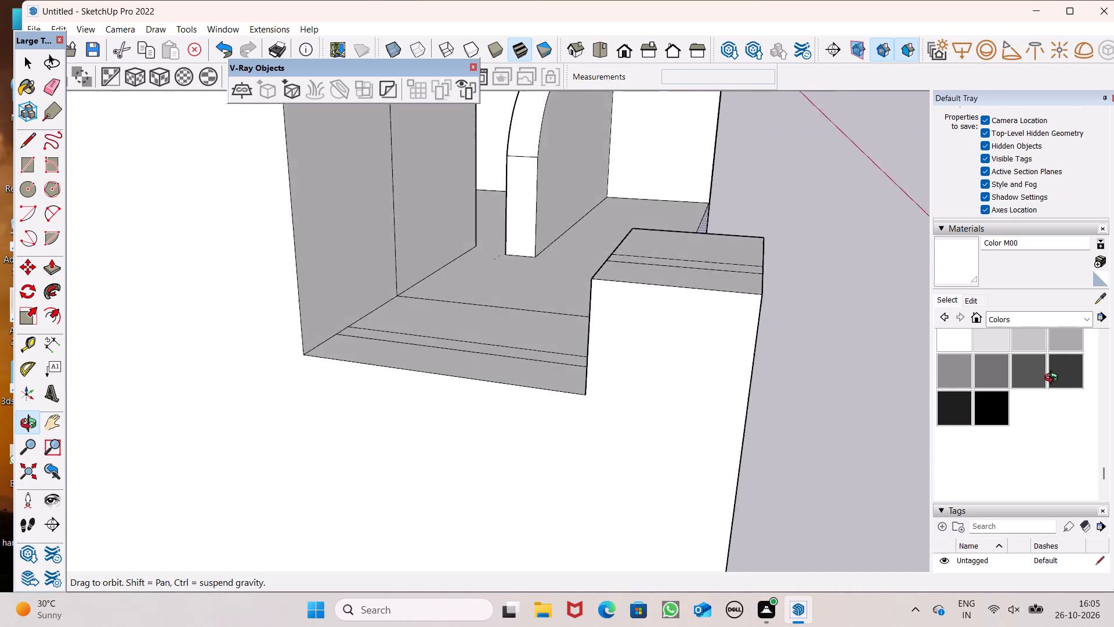
middle_drag(1054, 379, 789, 405)
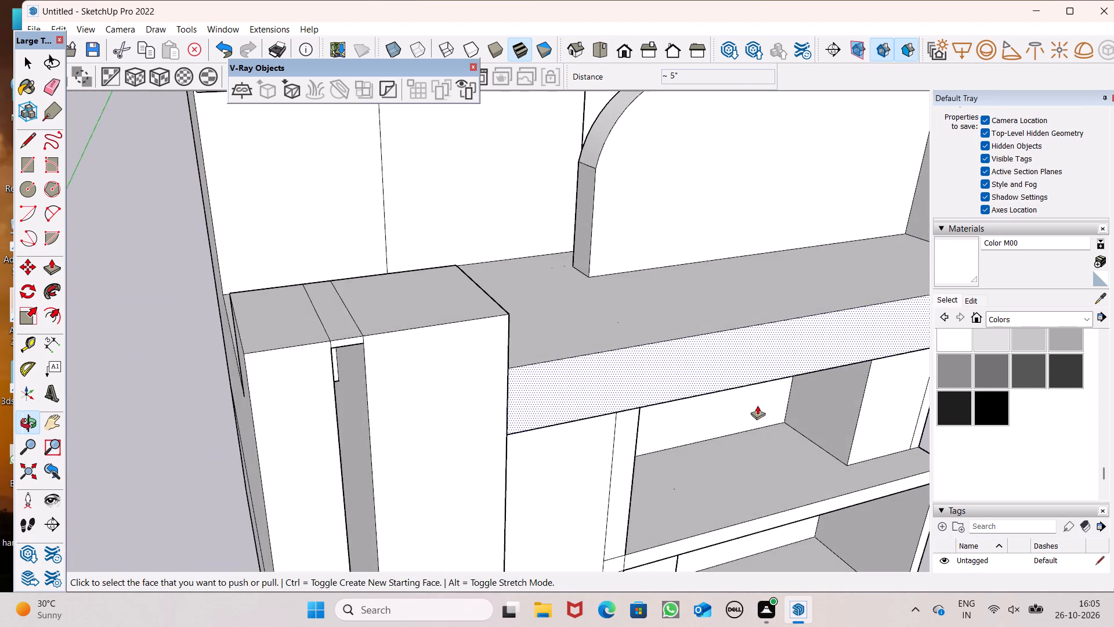
scroll(594, 315, down, 4)
scroll(574, 26, up, 1)
scroll(520, 209, down, 5)
scroll(556, 218, up, 4)
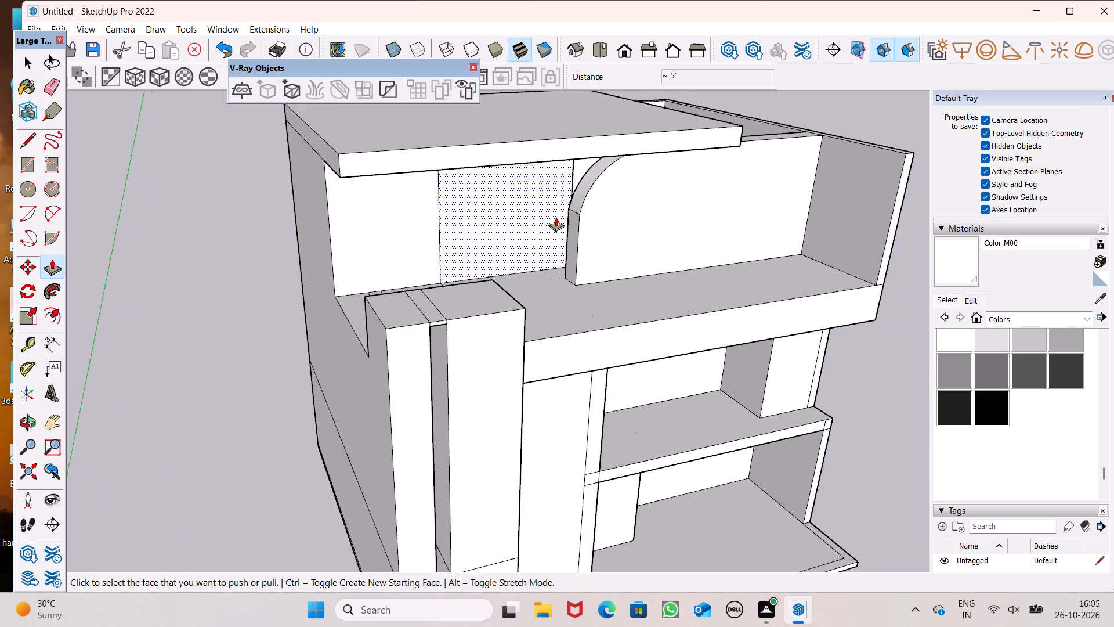
scroll(556, 217, up, 6)
middle_drag(669, 229, 765, 71)
scroll(568, 396, down, 18)
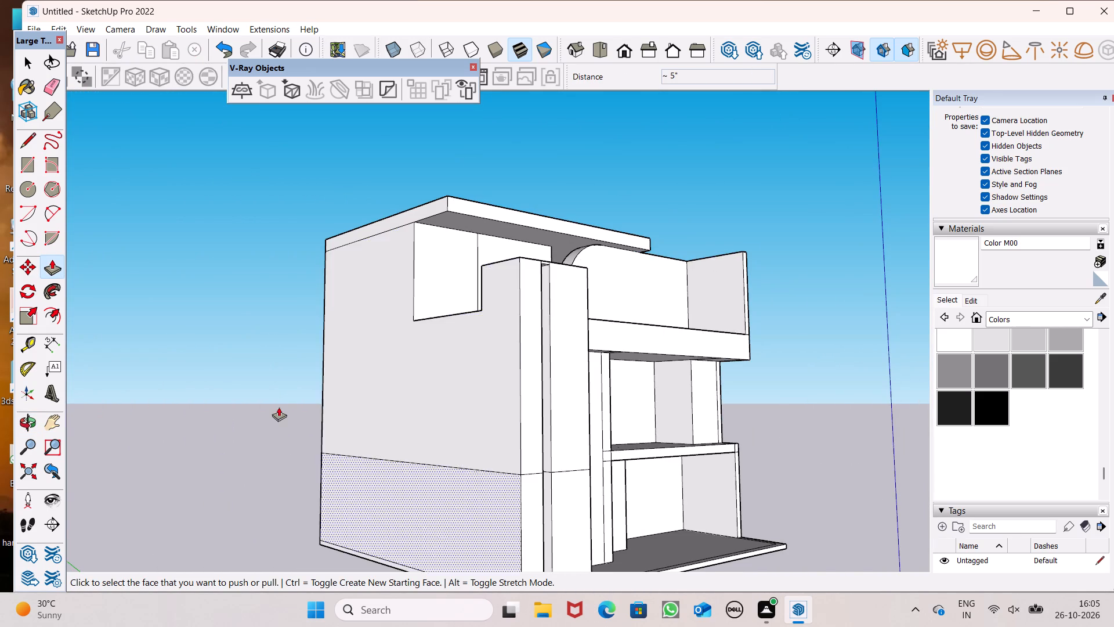
scroll(243, 379, down, 3)
scroll(345, 363, down, 2)
middle_drag(363, 376, 403, 509)
scroll(433, 391, up, 4)
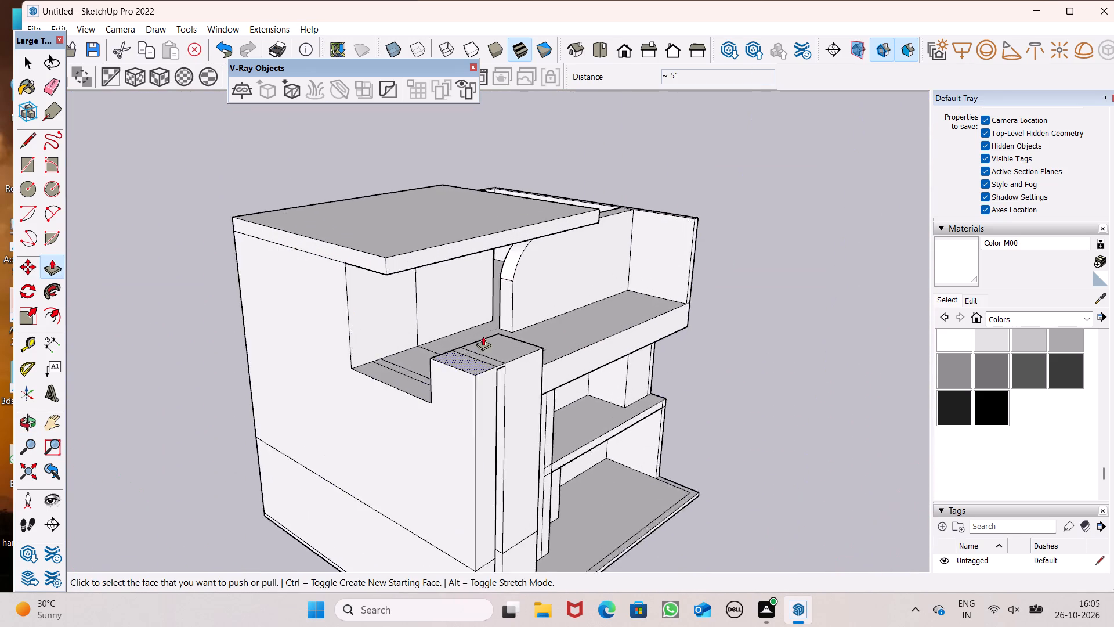
scroll(483, 336, up, 3)
middle_drag(526, 292, 596, 260)
scroll(581, 271, up, 1)
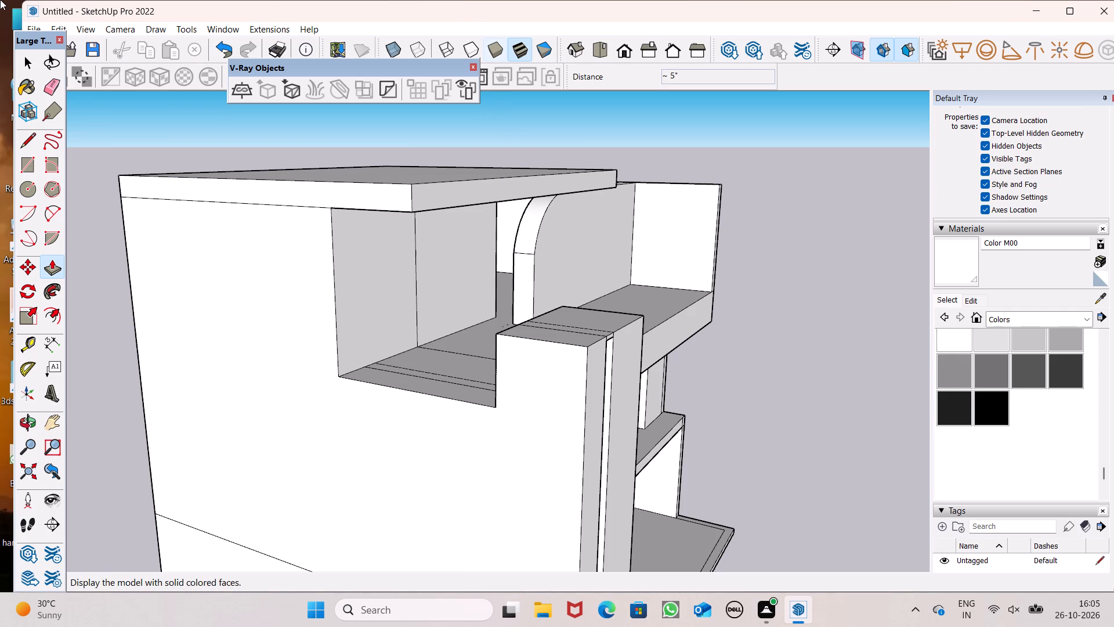
scroll(476, 320, up, 1)
middle_drag(476, 320, 544, 283)
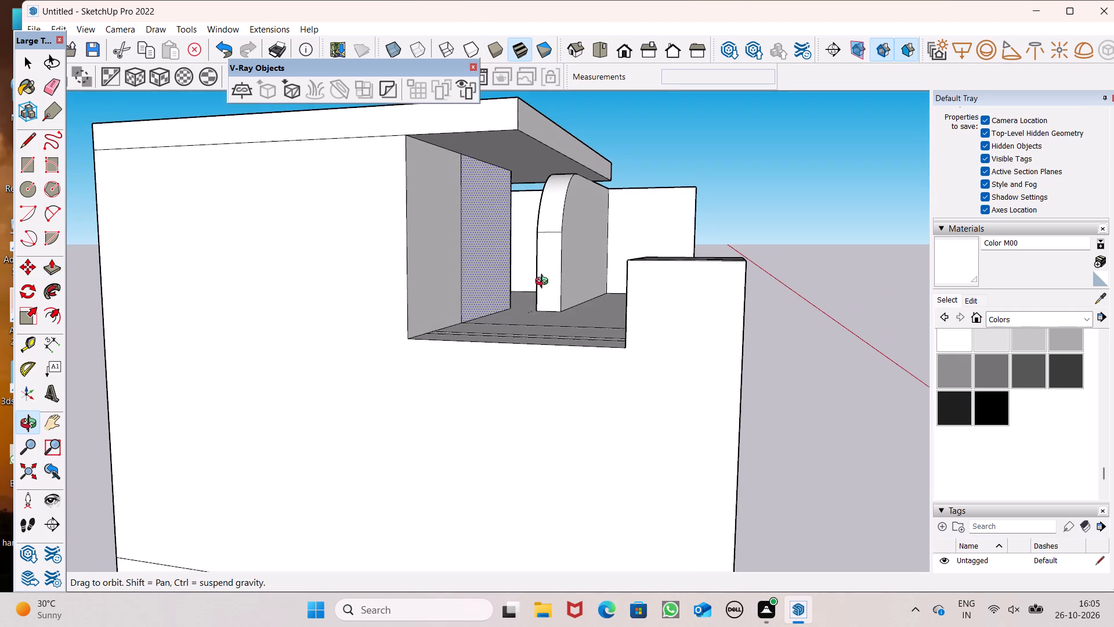
middle_drag(544, 283, 544, 269)
scroll(548, 230, up, 6)
scroll(507, 257, up, 1)
middle_drag(507, 257, 484, 268)
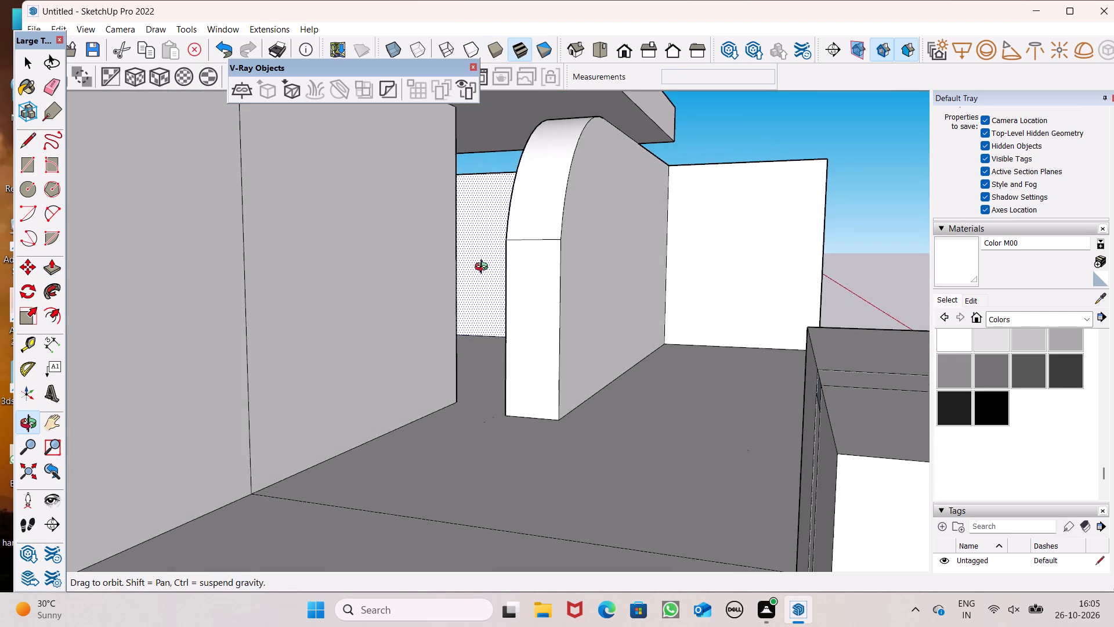
middle_drag(484, 268, 483, 268)
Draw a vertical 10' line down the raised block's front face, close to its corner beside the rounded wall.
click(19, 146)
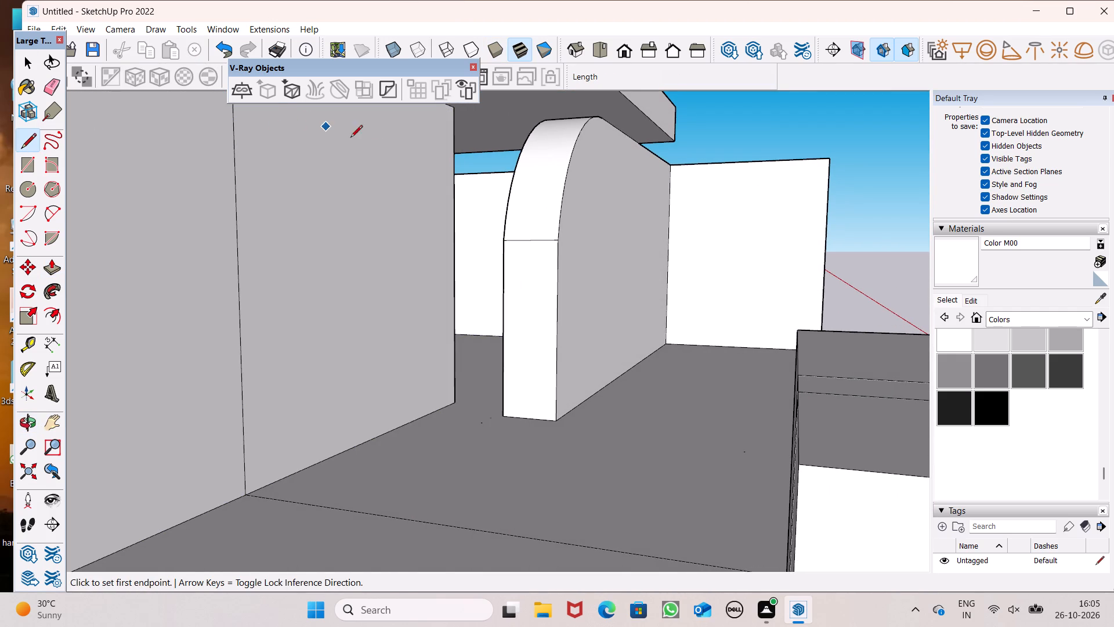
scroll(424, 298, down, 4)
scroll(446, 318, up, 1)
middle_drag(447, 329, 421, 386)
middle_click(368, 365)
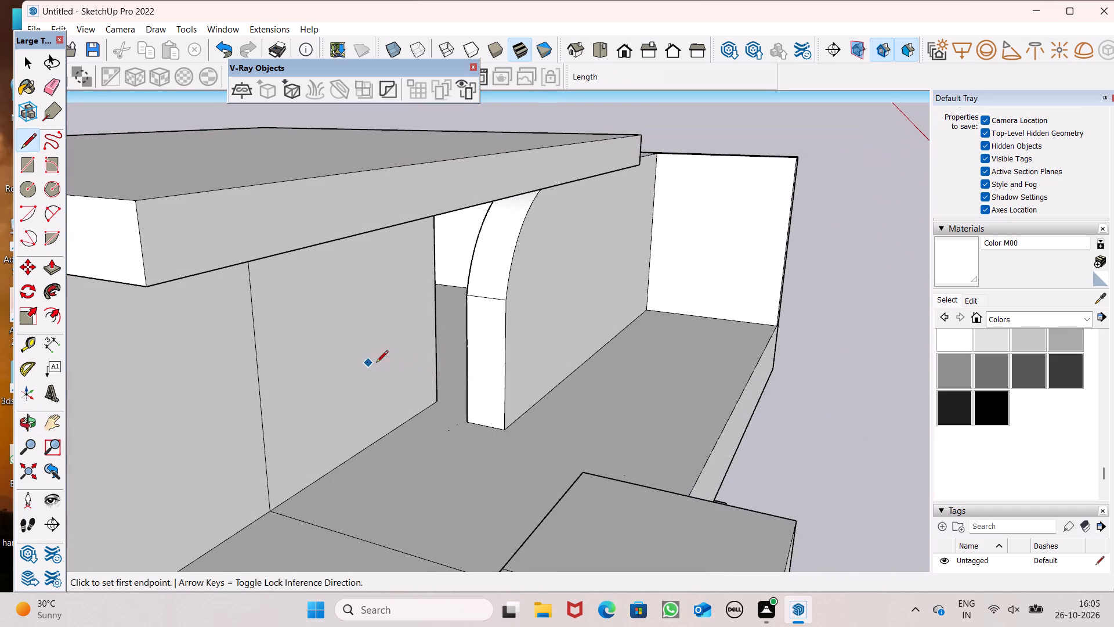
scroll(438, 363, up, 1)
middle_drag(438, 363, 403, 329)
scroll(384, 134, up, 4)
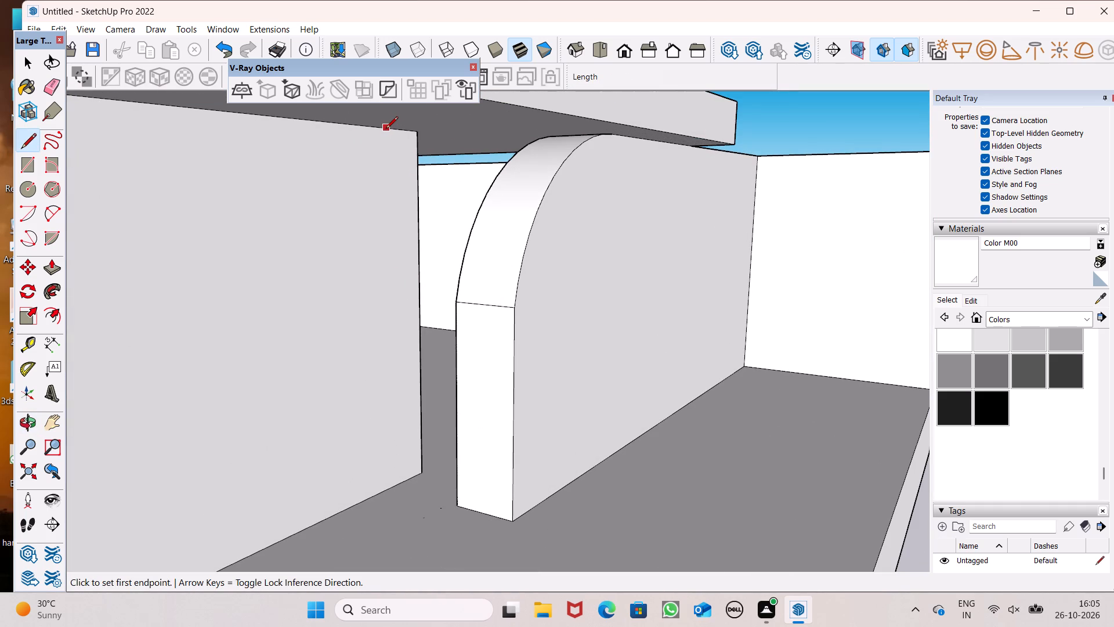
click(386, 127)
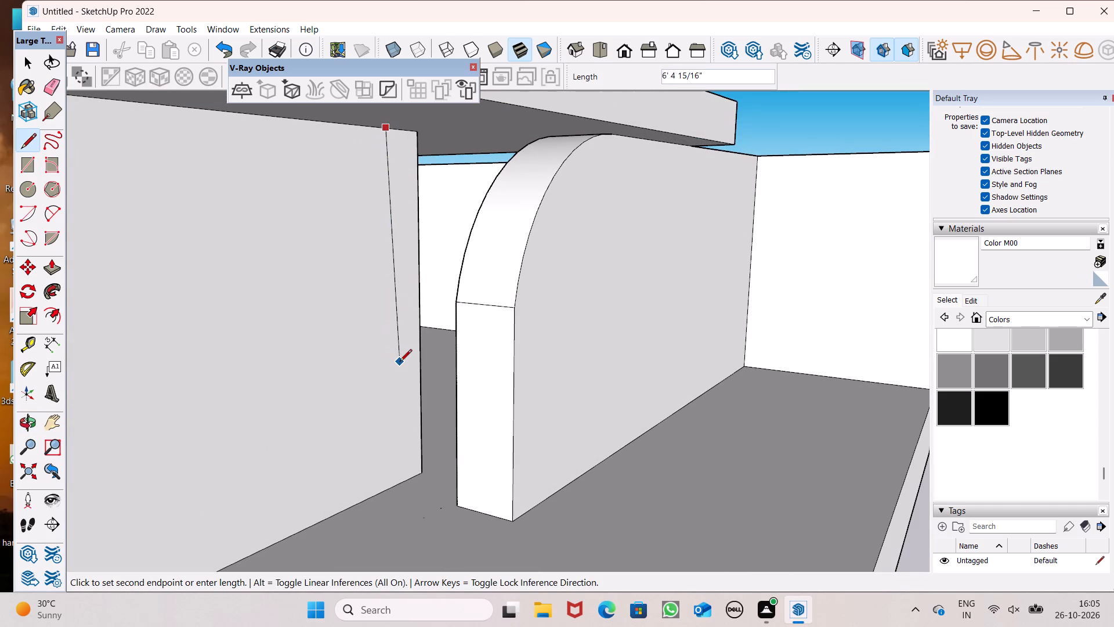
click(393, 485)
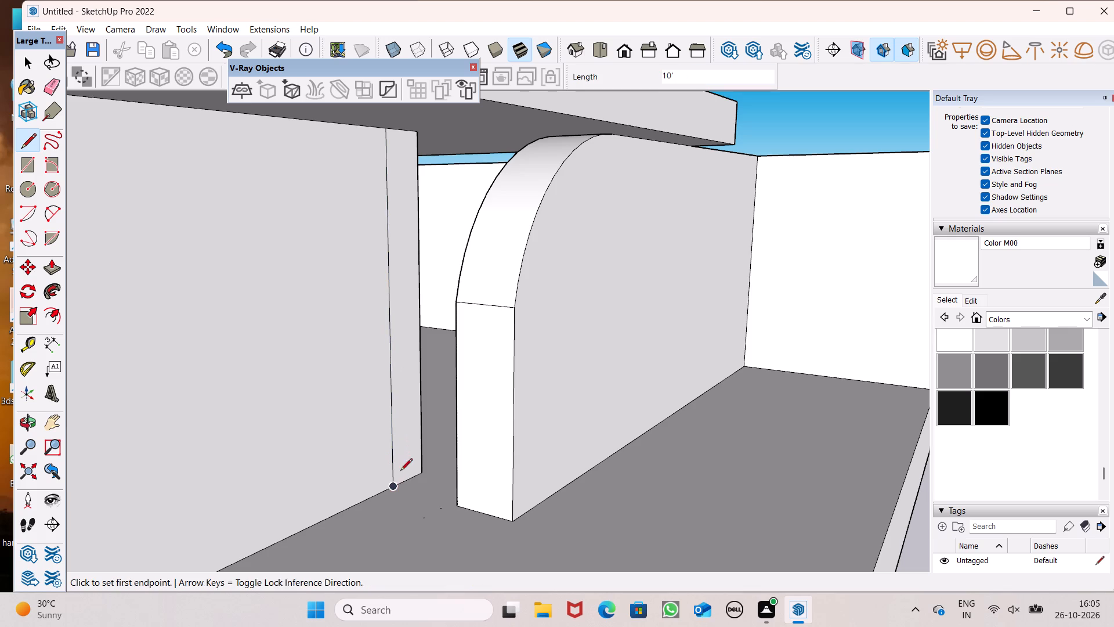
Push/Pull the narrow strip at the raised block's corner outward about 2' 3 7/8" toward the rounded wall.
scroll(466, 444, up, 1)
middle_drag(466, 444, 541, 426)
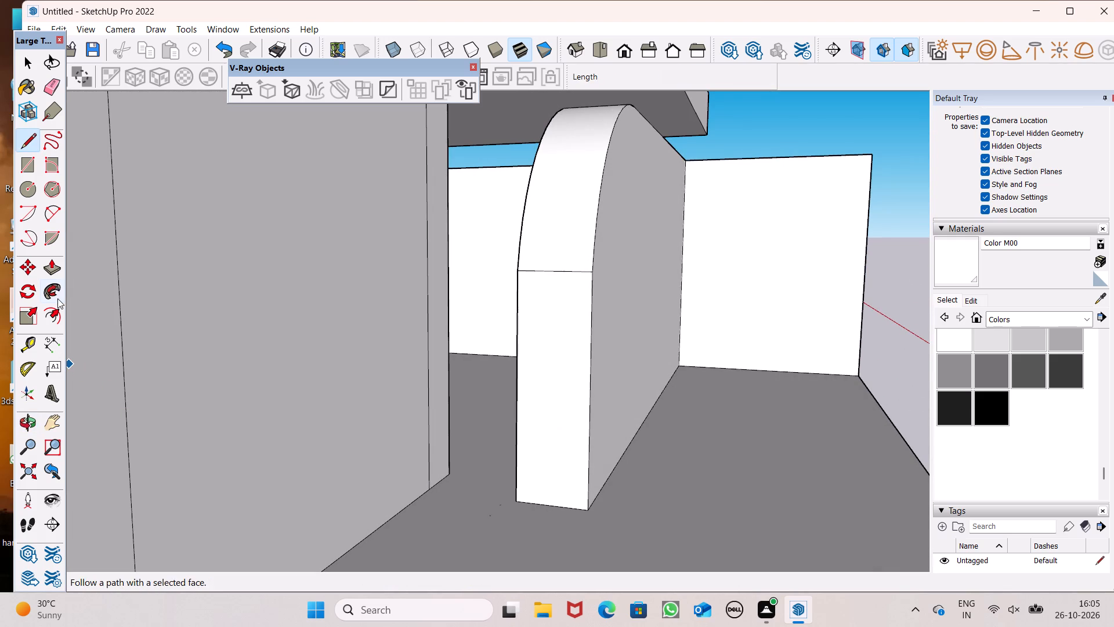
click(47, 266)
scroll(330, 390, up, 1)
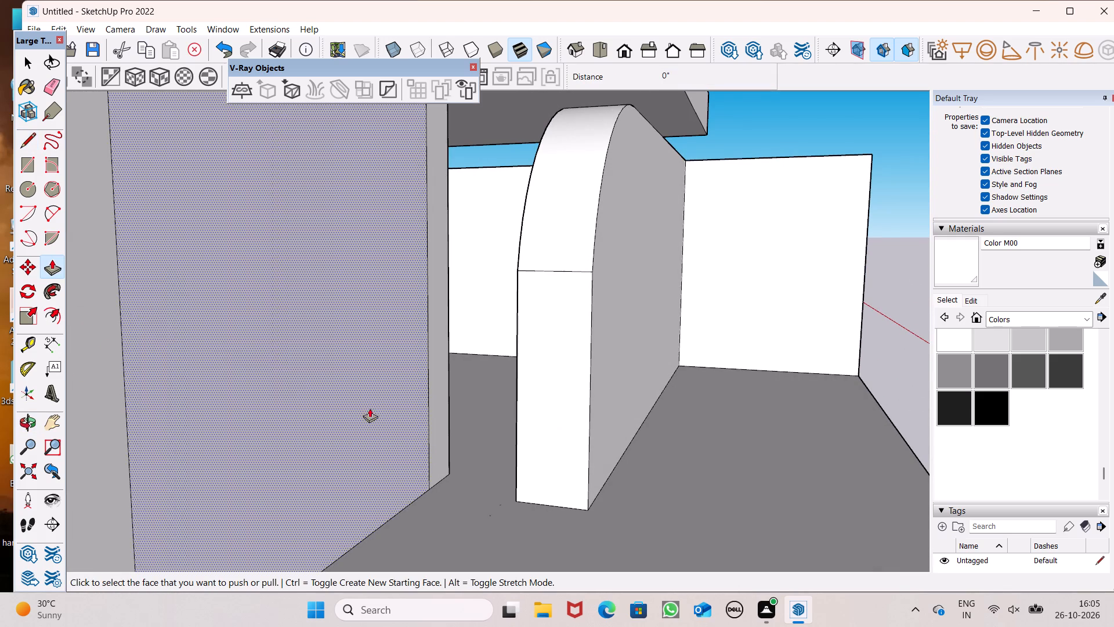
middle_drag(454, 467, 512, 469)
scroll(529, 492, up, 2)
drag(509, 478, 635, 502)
Examine the extruded corner strip and the rounded wall from the front and the side.
scroll(458, 437, down, 5)
middle_drag(544, 476, 379, 505)
scroll(431, 314, down, 6)
middle_drag(421, 372, 243, 409)
scroll(411, 322, down, 4)
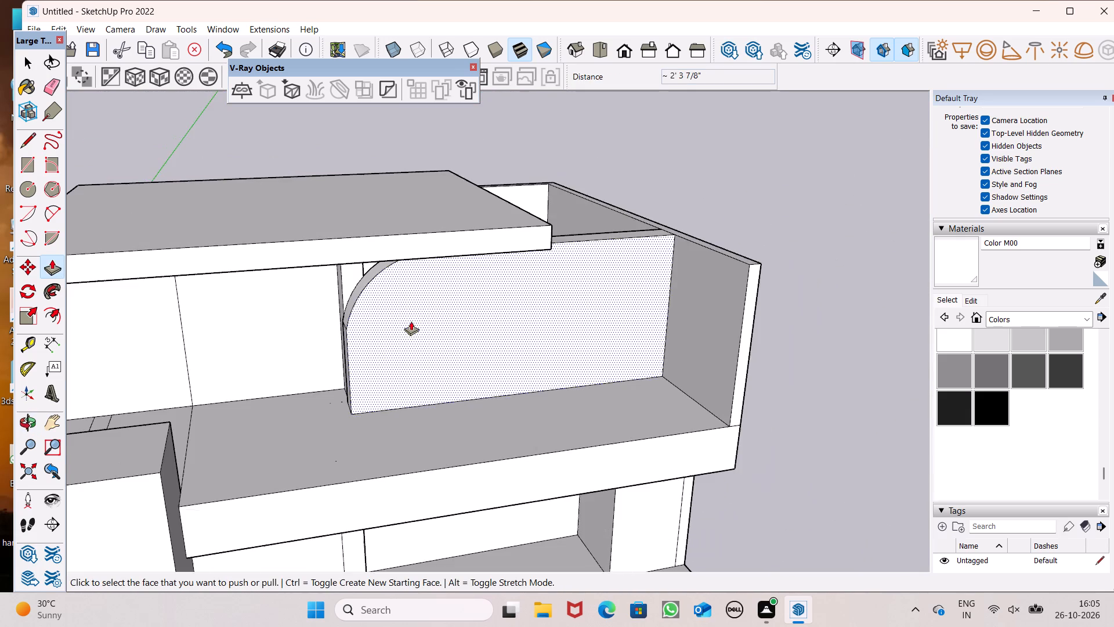
middle_drag(407, 260, 391, 224)
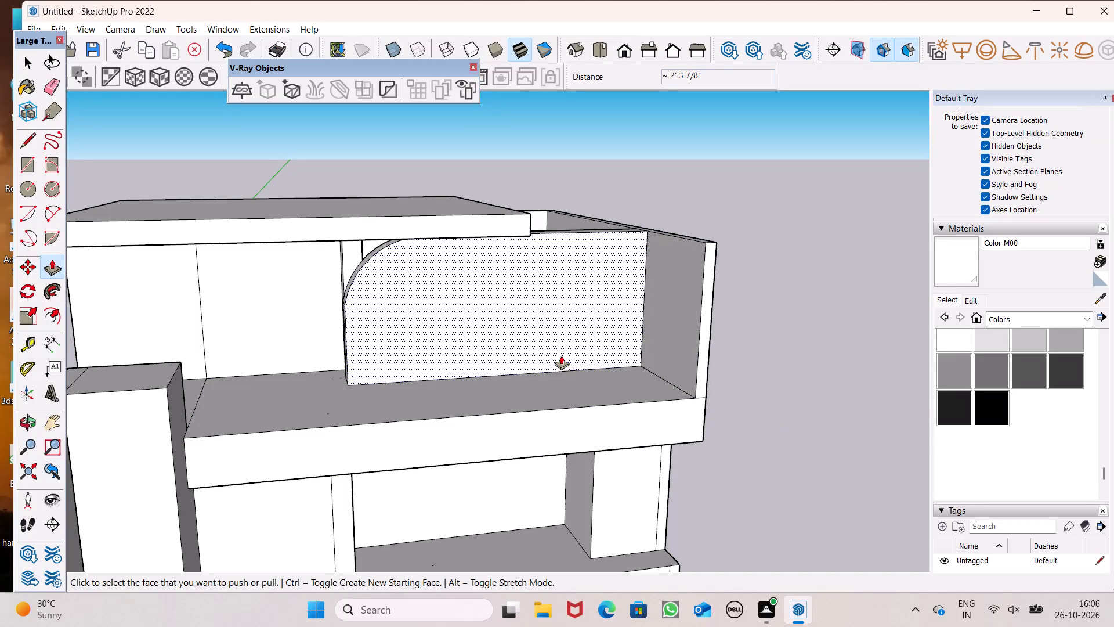
scroll(560, 356, down, 1)
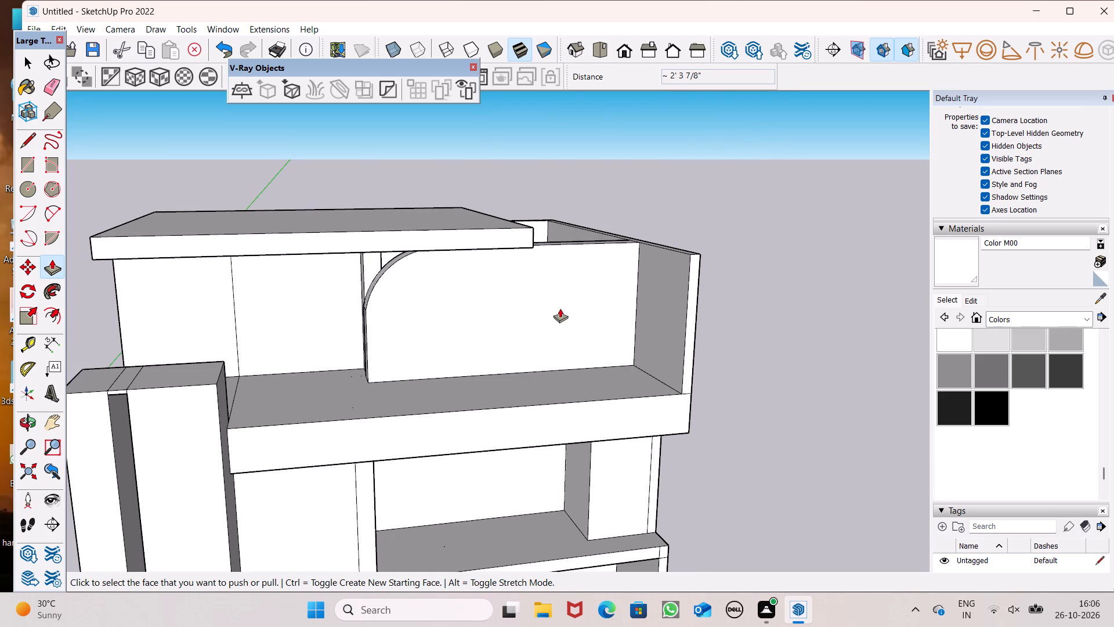
scroll(452, 294, down, 2)
middle_drag(450, 293, 436, 262)
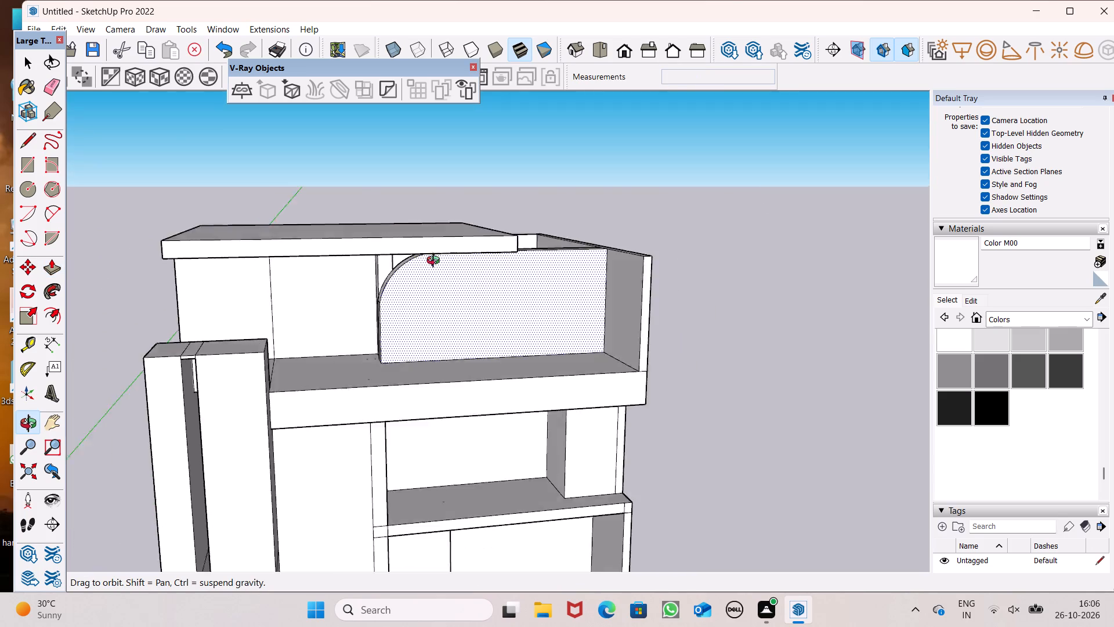
middle_drag(436, 262, 536, 256)
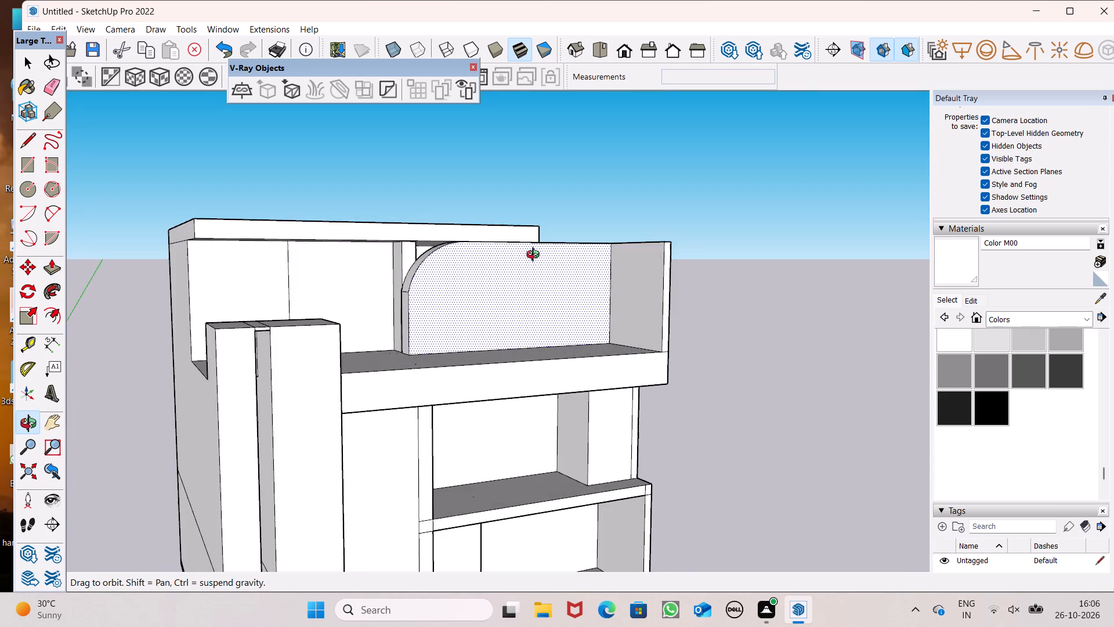
middle_drag(536, 256, 654, 320)
scroll(523, 330, up, 7)
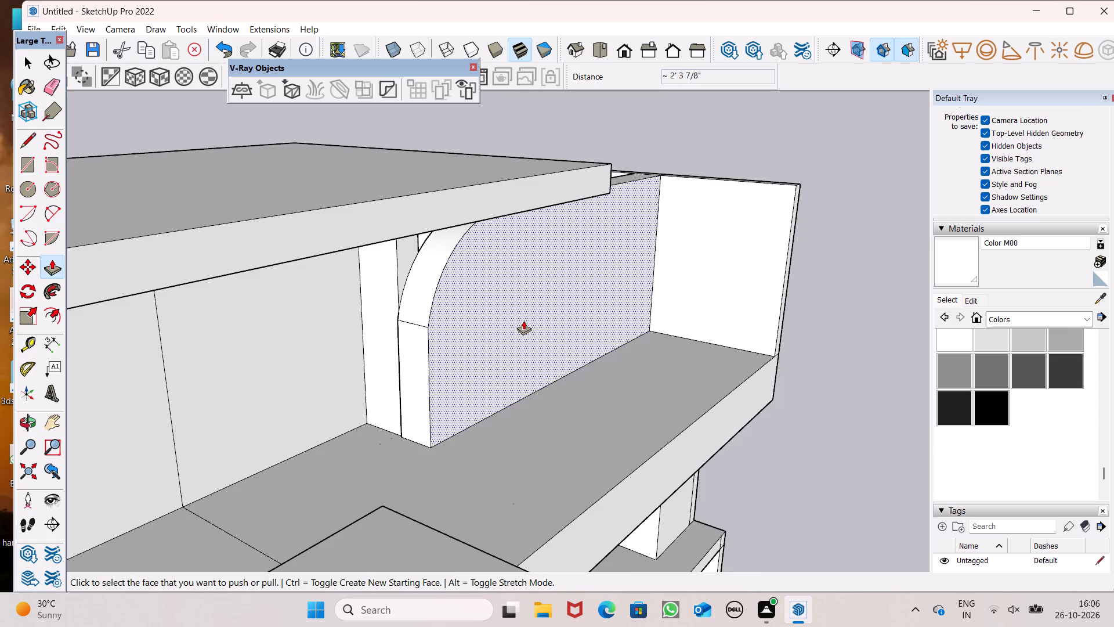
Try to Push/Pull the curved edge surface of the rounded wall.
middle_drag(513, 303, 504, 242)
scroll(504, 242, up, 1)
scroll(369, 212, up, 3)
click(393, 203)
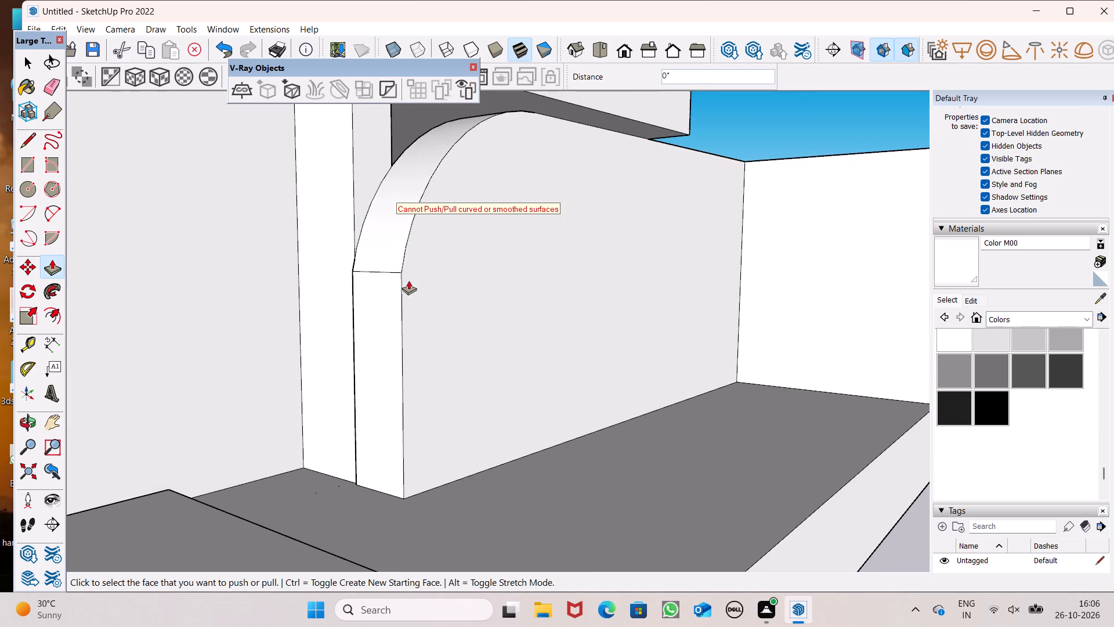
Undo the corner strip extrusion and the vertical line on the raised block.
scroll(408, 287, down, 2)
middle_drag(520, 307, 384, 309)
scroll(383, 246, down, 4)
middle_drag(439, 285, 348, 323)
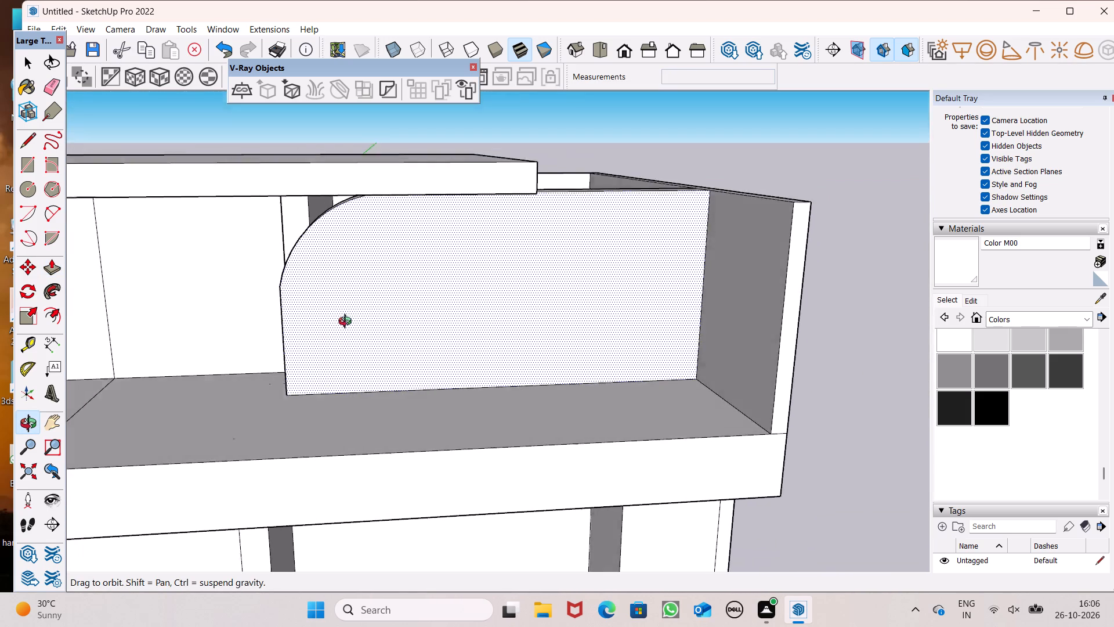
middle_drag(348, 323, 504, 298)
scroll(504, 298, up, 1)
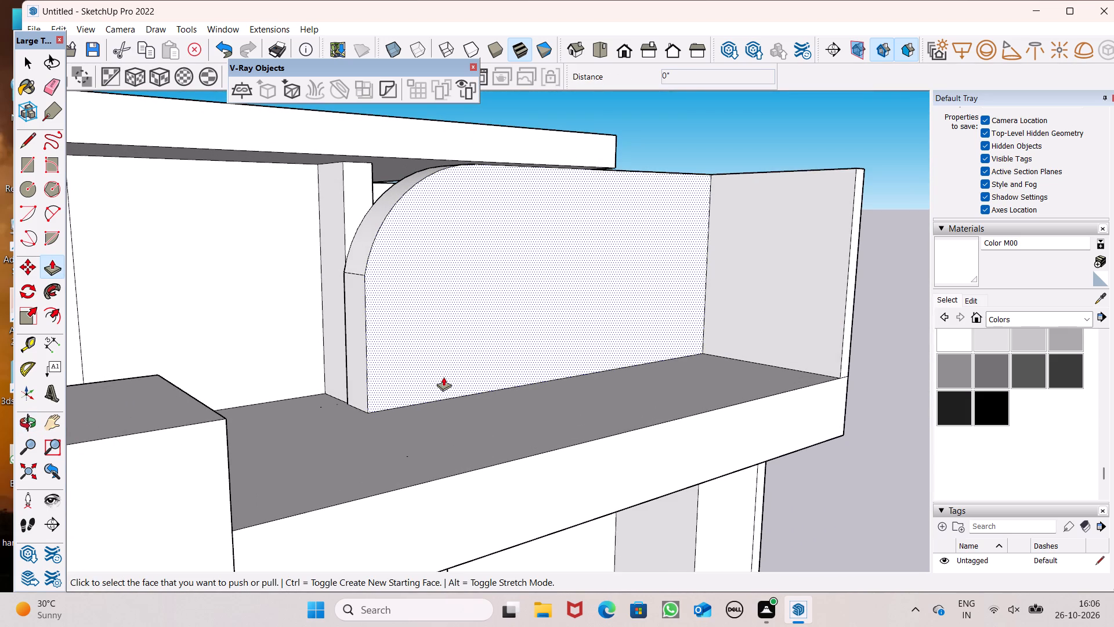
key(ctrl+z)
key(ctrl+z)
Push/Pull the rounded wall's rear face about 2' 3 7/8" to close the gap to the raised block's front plane.
middle_drag(450, 374, 444, 391)
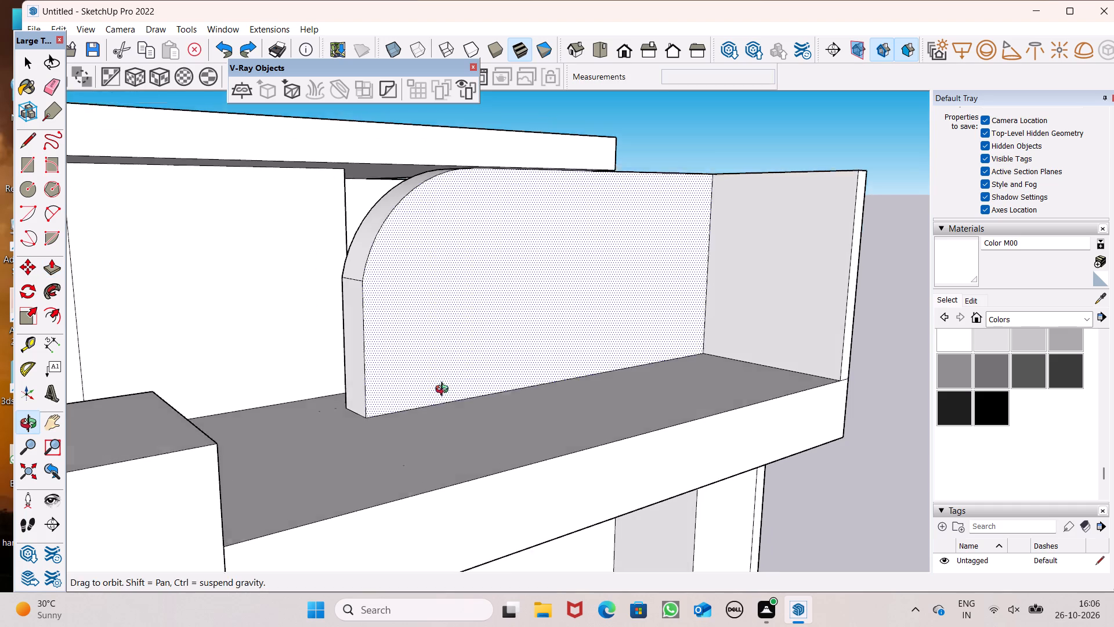
middle_drag(444, 391, 0, 608)
scroll(0, 608, up, 1)
middle_drag(542, 415, 126, 308)
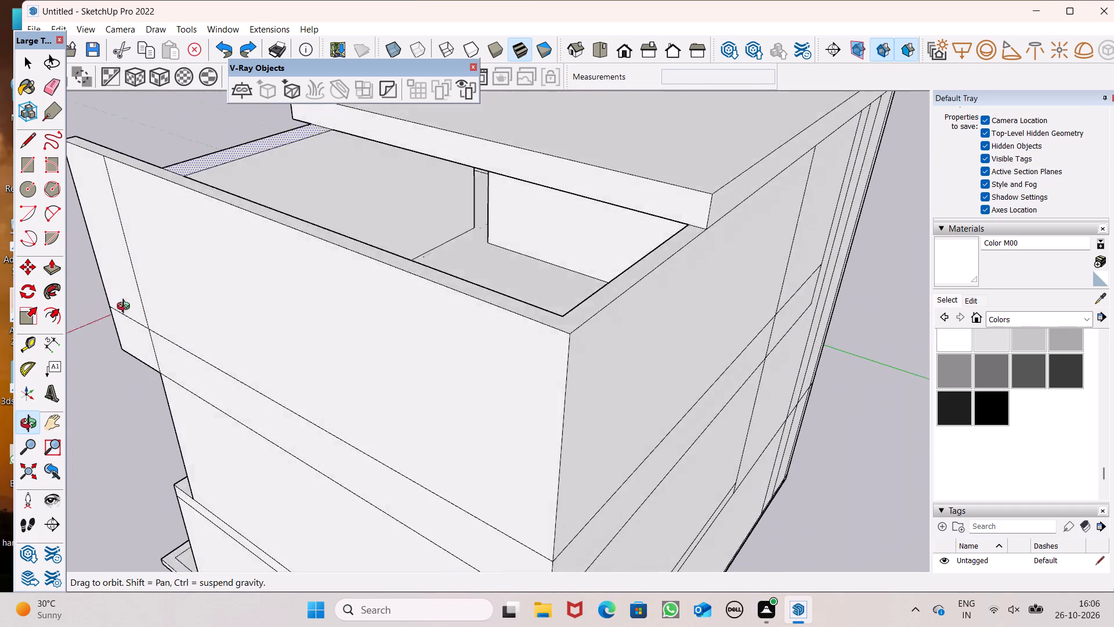
middle_drag(126, 308, 133, 297)
scroll(131, 301, up, 1)
scroll(309, 153, up, 7)
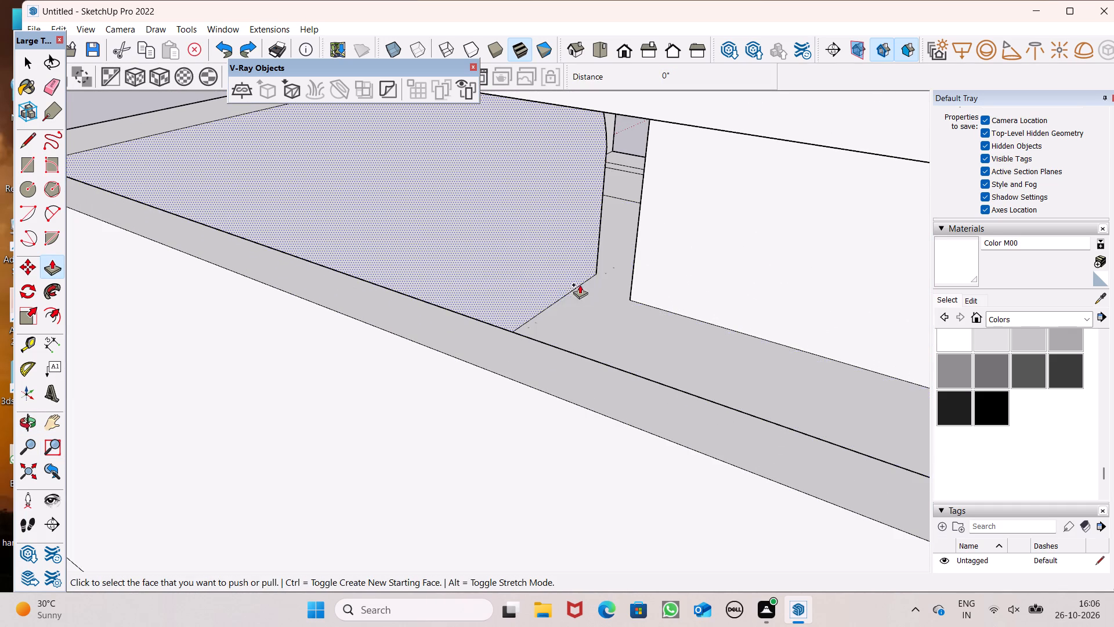
drag(502, 269, 572, 289)
Examine how the thickened rounded wall meets the raised block and the roof, from the side and front.
middle_drag(541, 286, 738, 311)
scroll(680, 317, down, 4)
middle_drag(598, 342, 785, 310)
scroll(403, 376, down, 2)
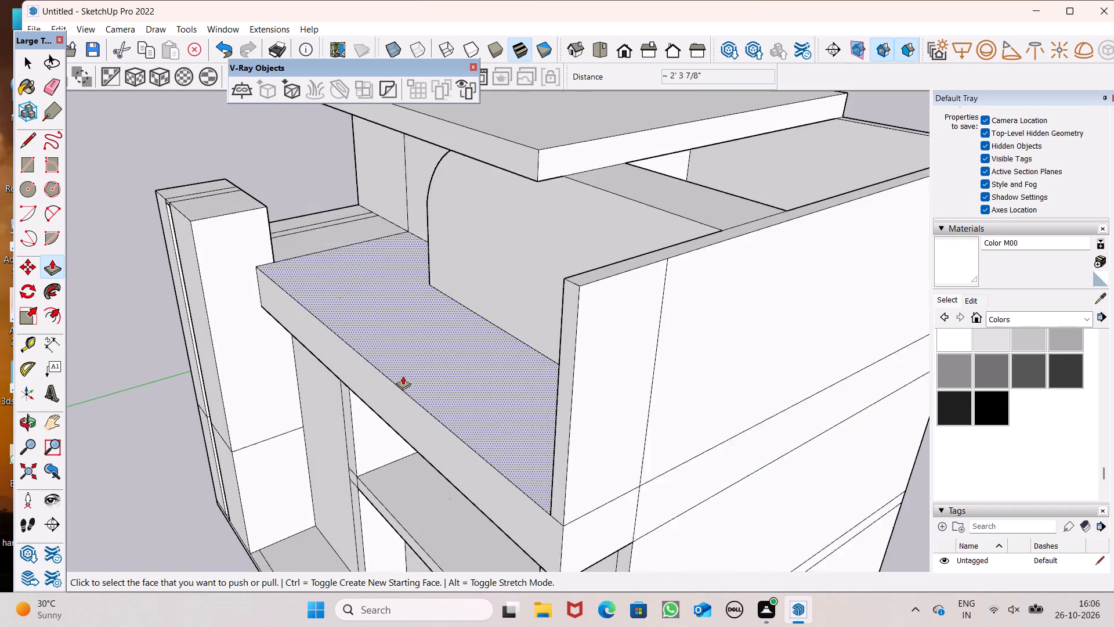
scroll(403, 376, down, 2)
middle_drag(400, 374, 674, 373)
scroll(596, 381, up, 1)
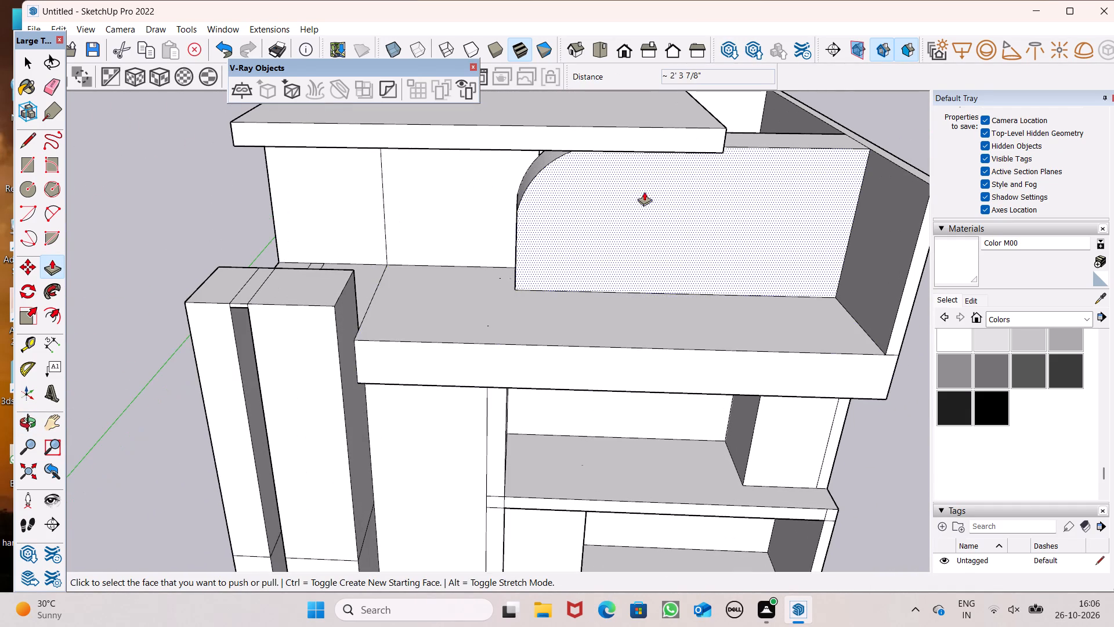
scroll(638, 201, down, 2)
middle_drag(648, 140, 663, 88)
scroll(602, 171, up, 7)
middle_drag(614, 186, 684, 150)
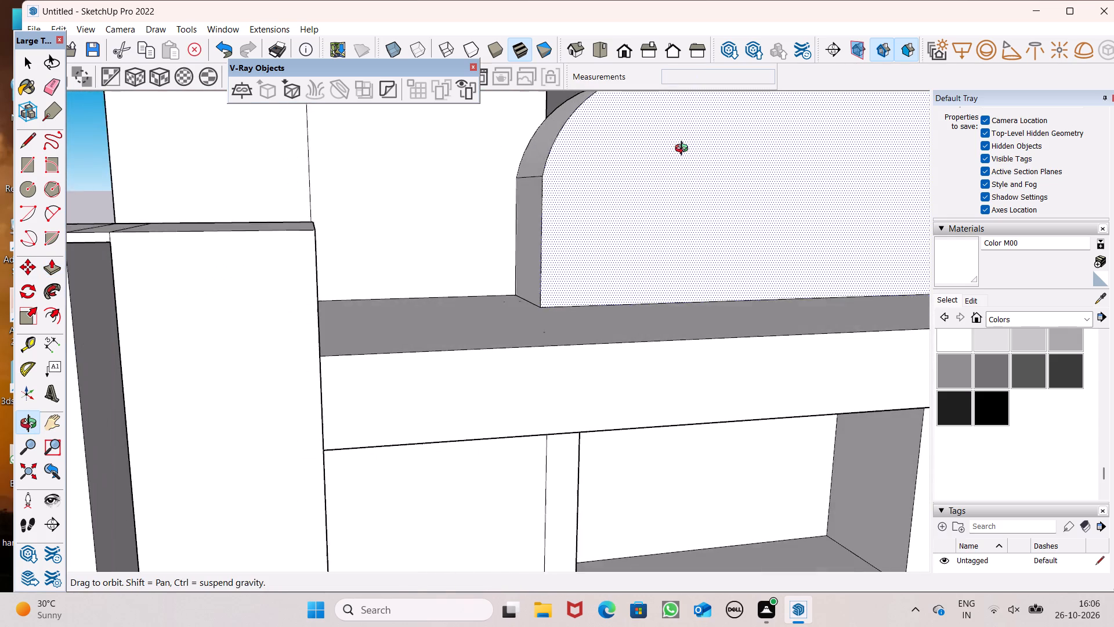
middle_drag(684, 150, 689, 151)
scroll(629, 172, down, 4)
middle_drag(615, 190, 411, 218)
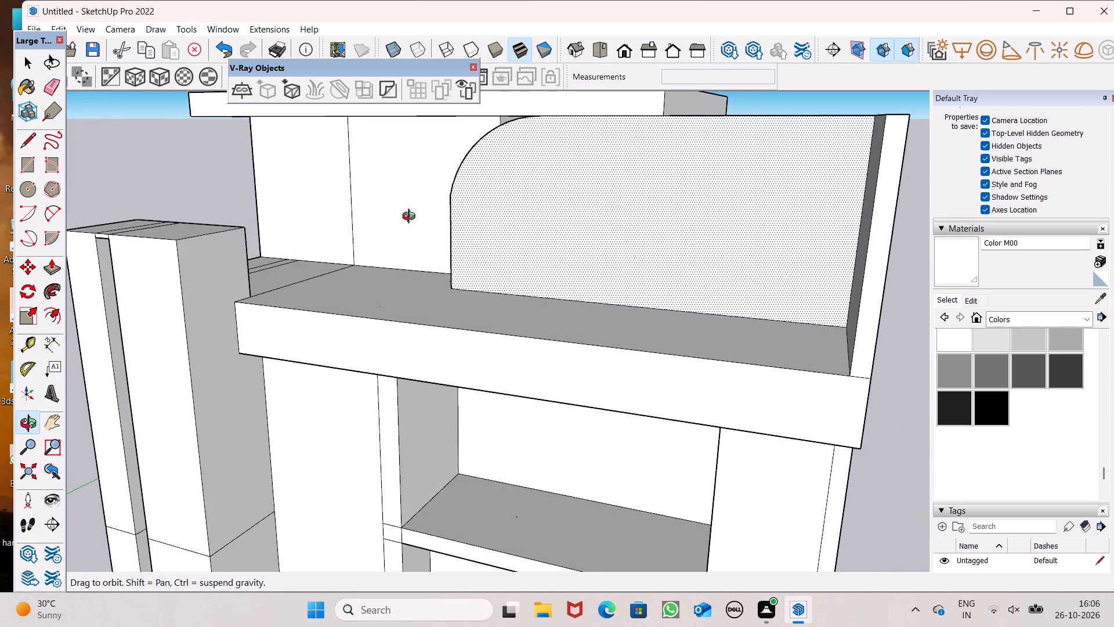
middle_drag(411, 218, 540, 185)
scroll(515, 172, down, 4)
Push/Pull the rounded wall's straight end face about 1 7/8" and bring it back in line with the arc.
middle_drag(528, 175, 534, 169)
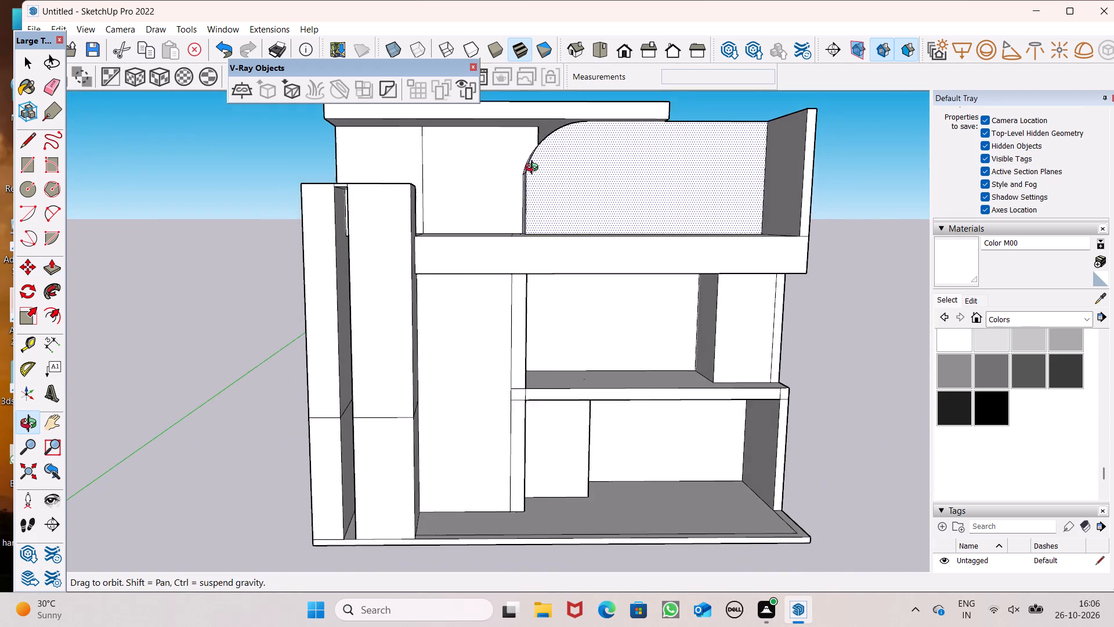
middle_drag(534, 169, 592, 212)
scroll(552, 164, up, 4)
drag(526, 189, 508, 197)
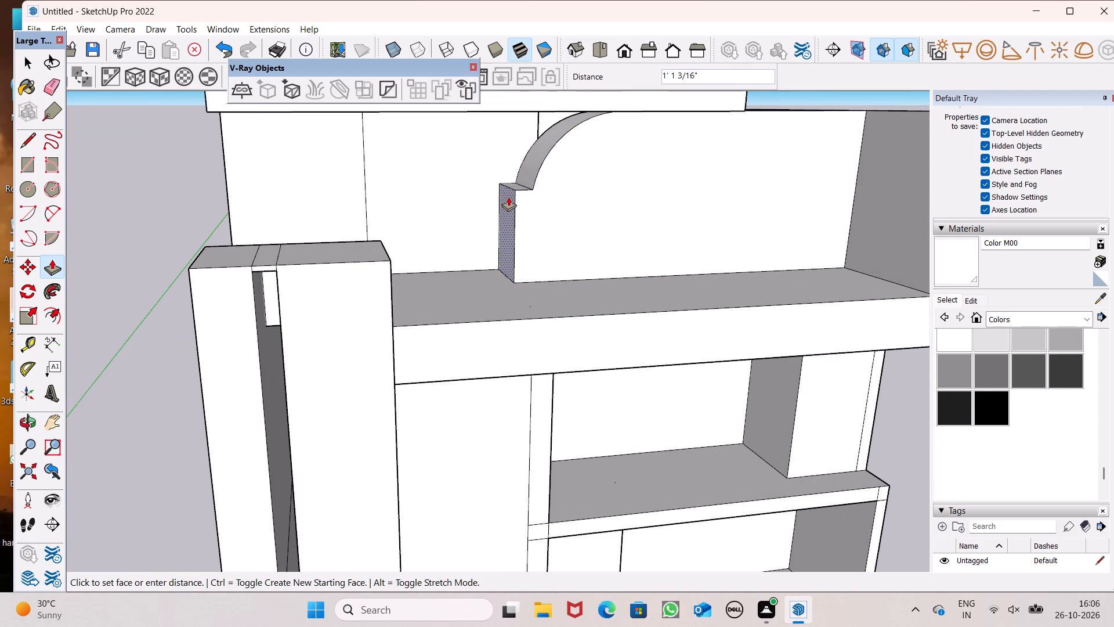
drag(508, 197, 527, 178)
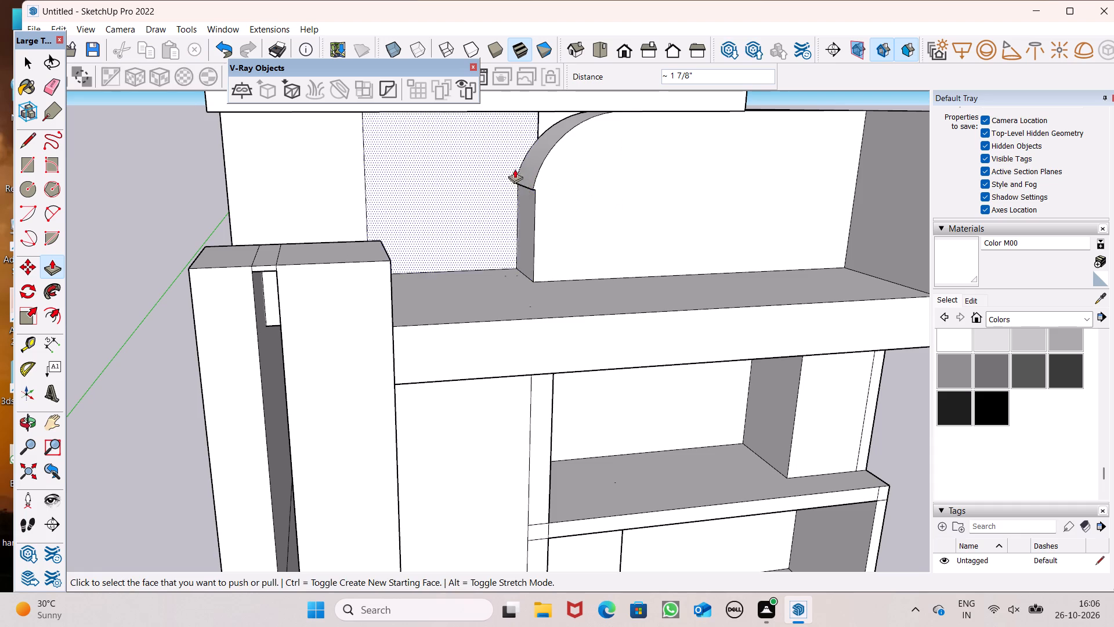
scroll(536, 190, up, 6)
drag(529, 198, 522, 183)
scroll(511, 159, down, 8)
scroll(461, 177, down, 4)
Push/Pull the outer section of the raised block's front face, behind the tall columns, by 7 9/16".
middle_drag(534, 199, 462, 184)
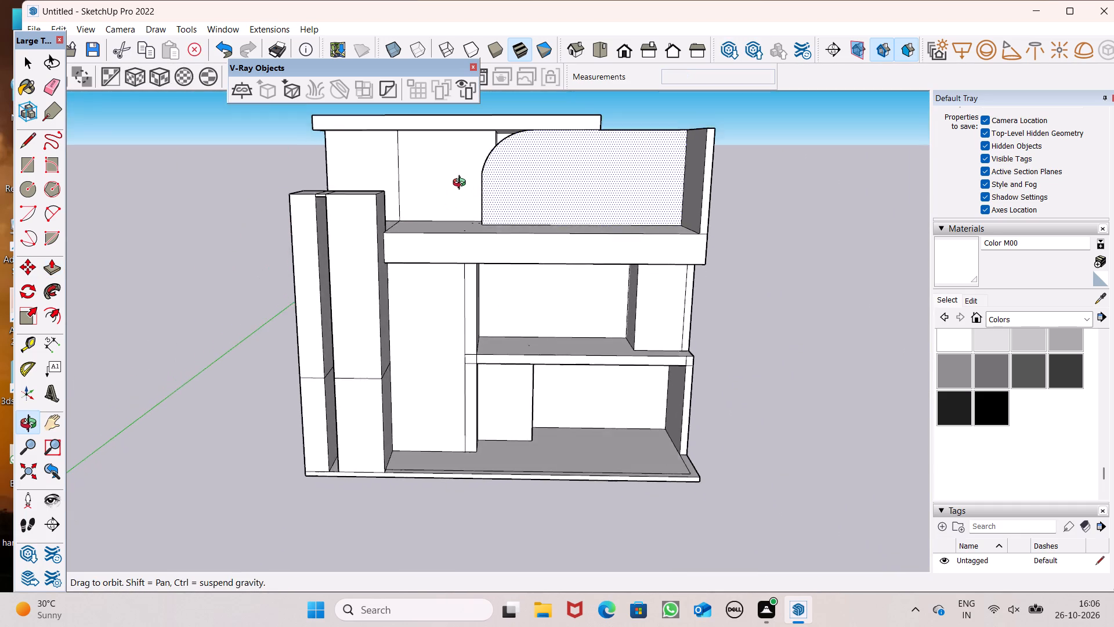
middle_drag(462, 184, 459, 188)
middle_click(459, 193)
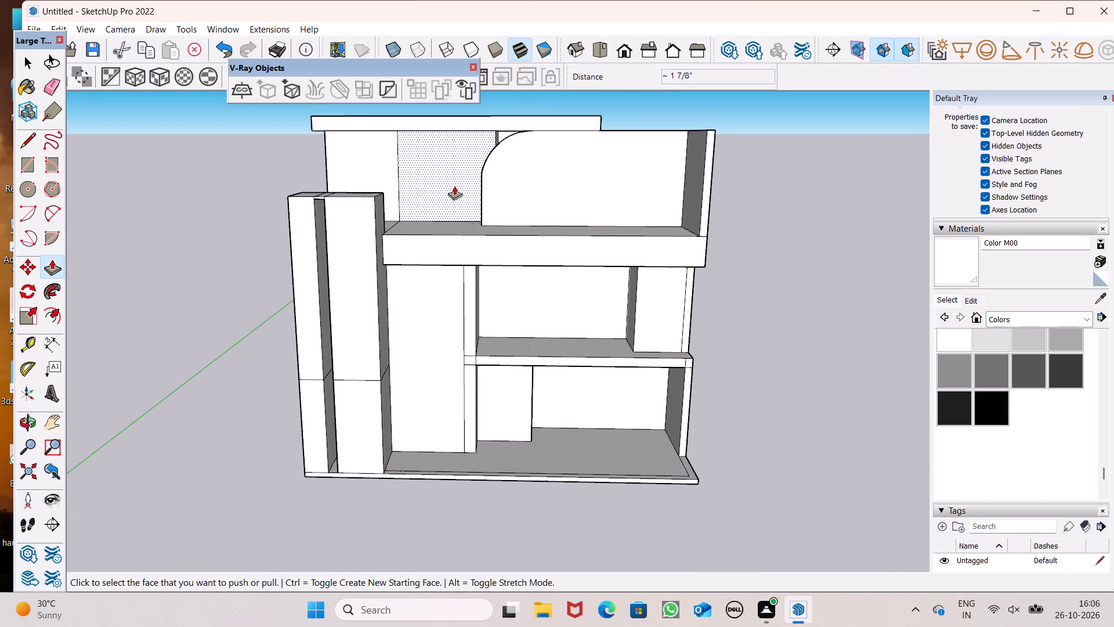
scroll(441, 172, down, 4)
middle_drag(425, 187, 439, 255)
scroll(410, 198, up, 7)
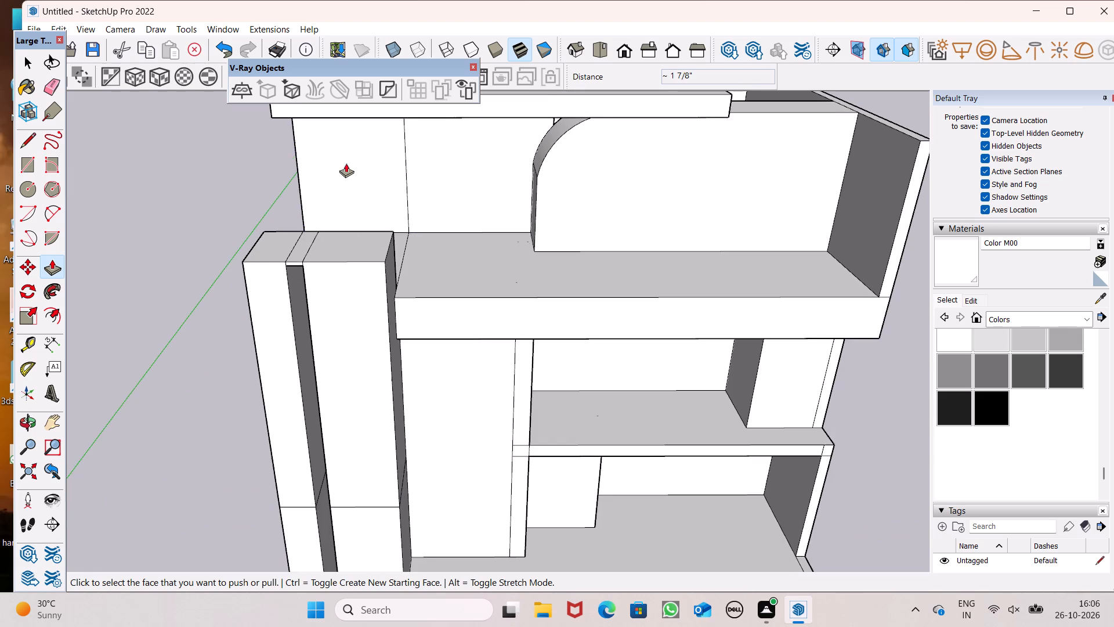
scroll(346, 162, up, 7)
scroll(374, 204, up, 4)
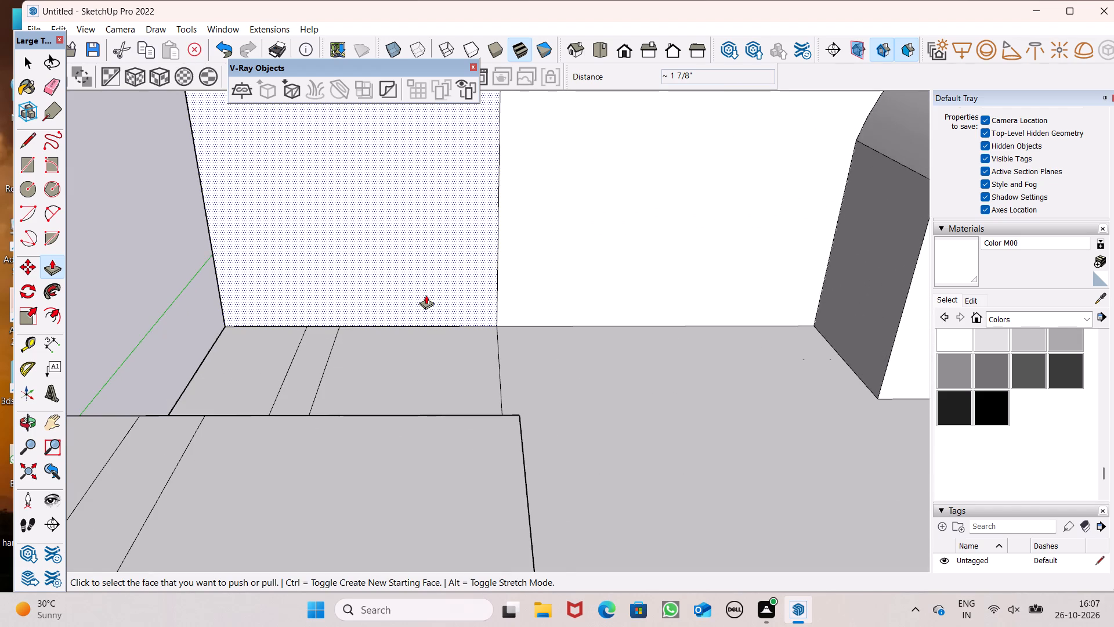
drag(432, 302, 432, 313)
Examine the raised block's front face, the rounded rooftop wall and the balcony behind the tall columns from the front and side.
scroll(425, 304, down, 3)
middle_drag(462, 330, 378, 330)
scroll(524, 297, down, 4)
middle_drag(479, 318, 547, 268)
scroll(419, 257, down, 5)
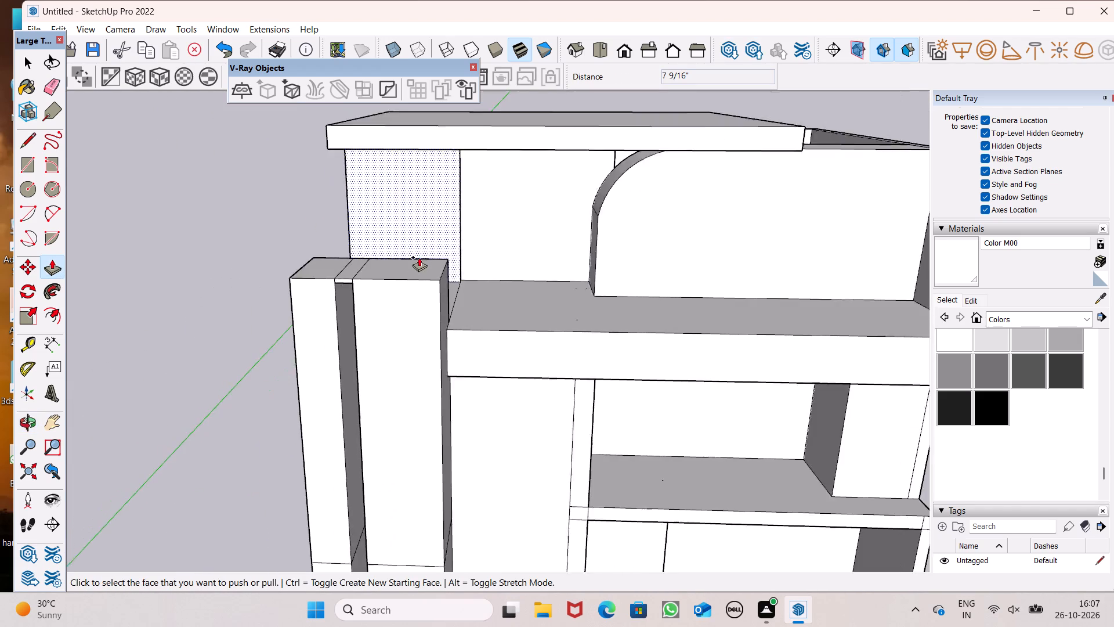
scroll(375, 248, down, 3)
middle_drag(362, 233, 197, 208)
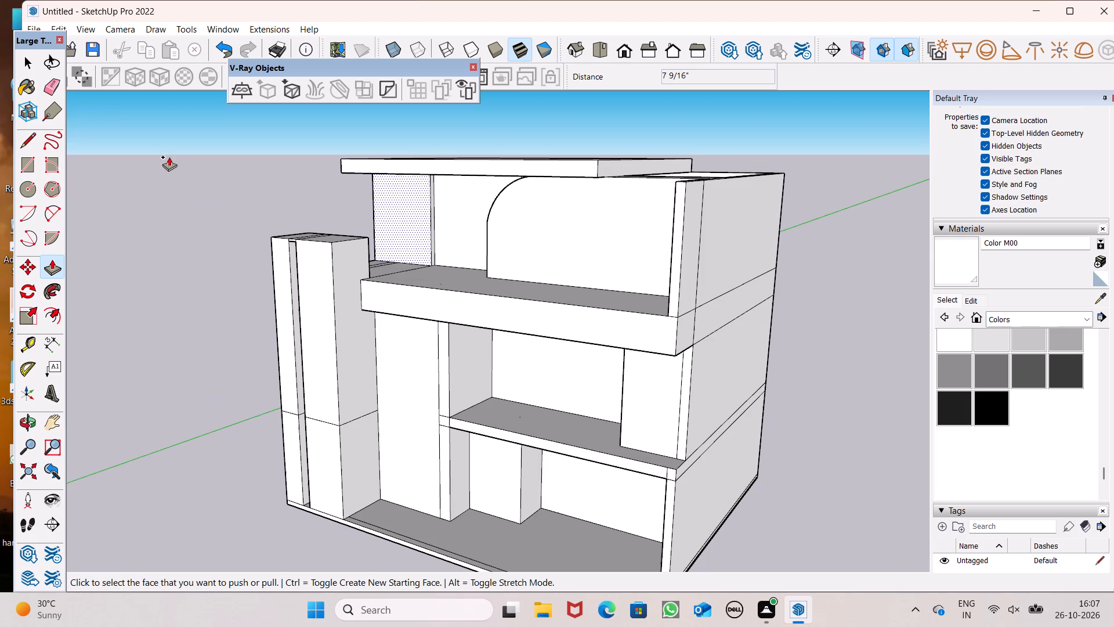
click(52, 81)
scroll(238, 178, up, 3)
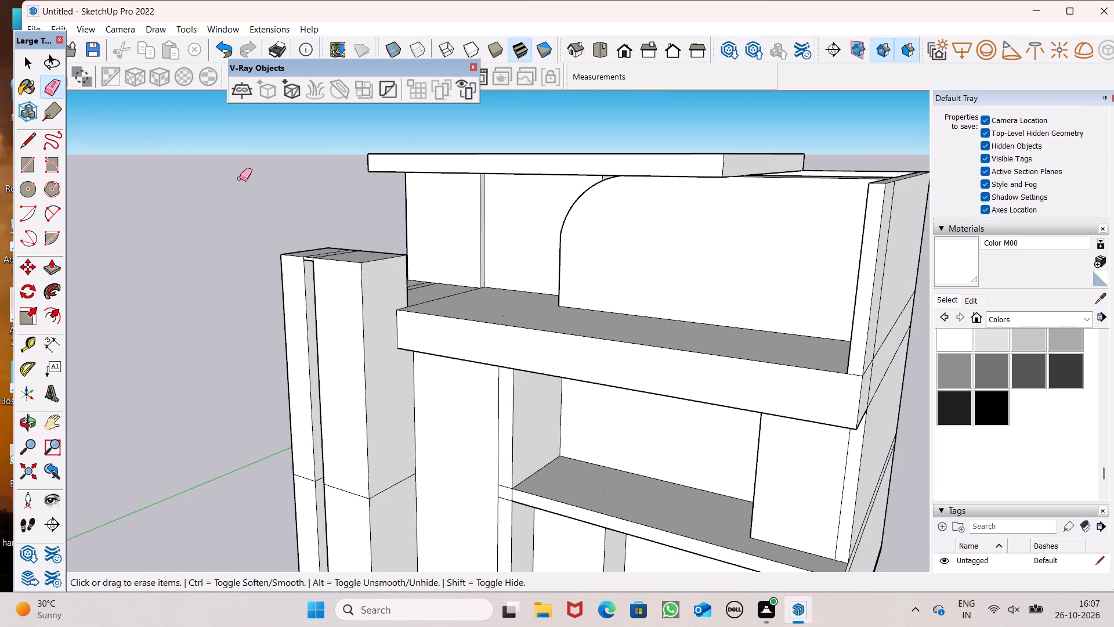
scroll(253, 186, down, 1)
scroll(253, 186, up, 1)
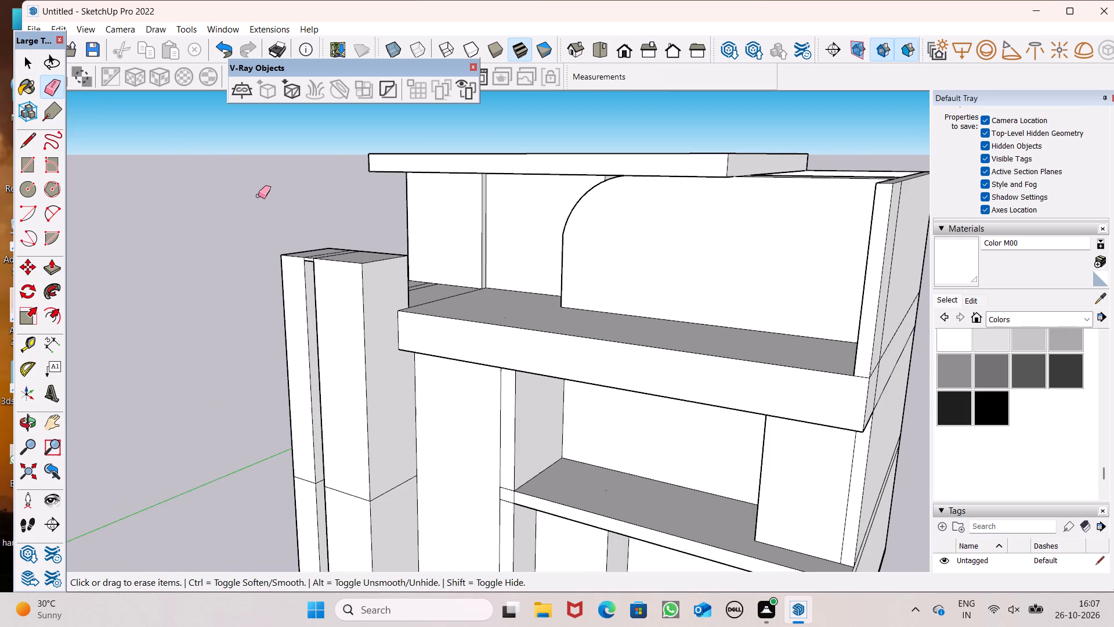
scroll(259, 196, down, 1)
middle_drag(288, 213, 413, 220)
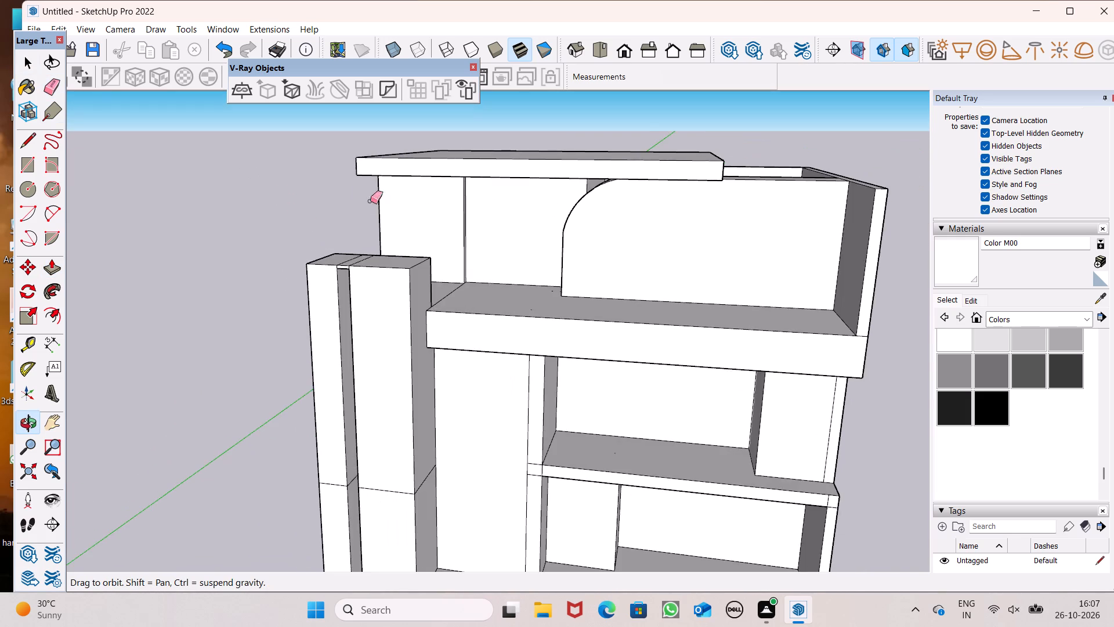
scroll(359, 201, down, 3)
middle_drag(406, 248, 211, 295)
scroll(211, 295, up, 1)
scroll(358, 244, up, 5)
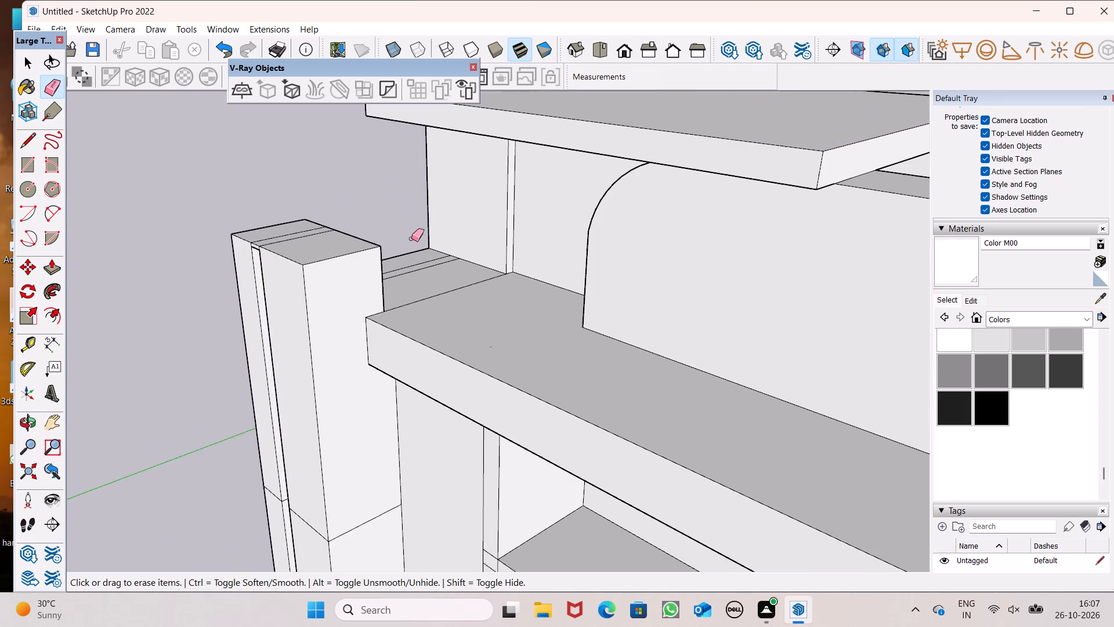
scroll(536, 233, up, 2)
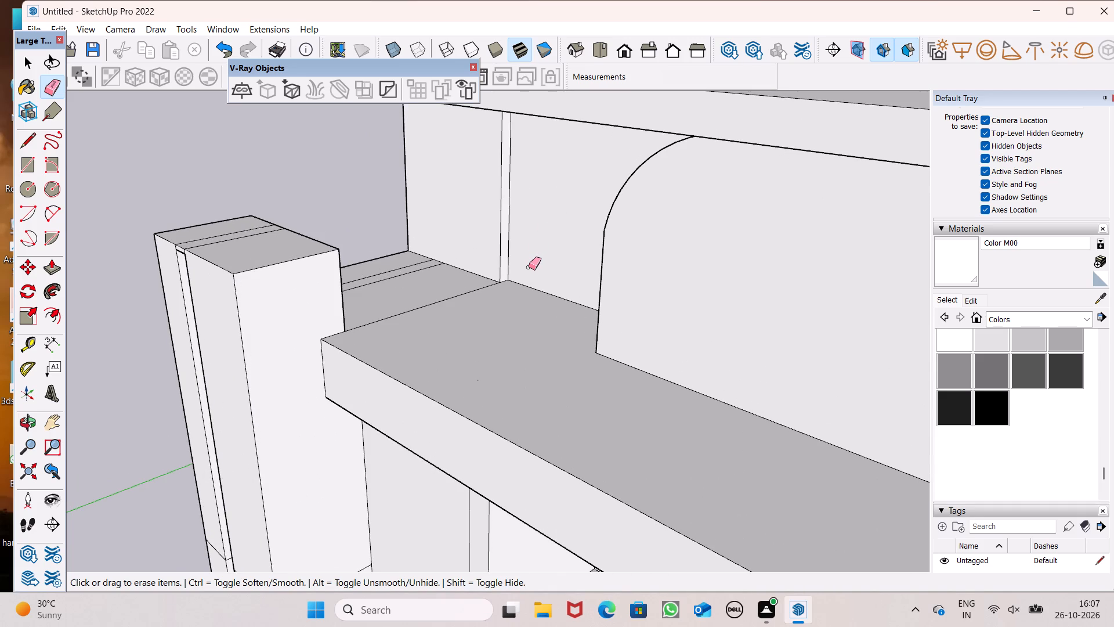
scroll(529, 267, up, 1)
scroll(529, 267, down, 1)
scroll(529, 267, up, 1)
scroll(529, 267, down, 1)
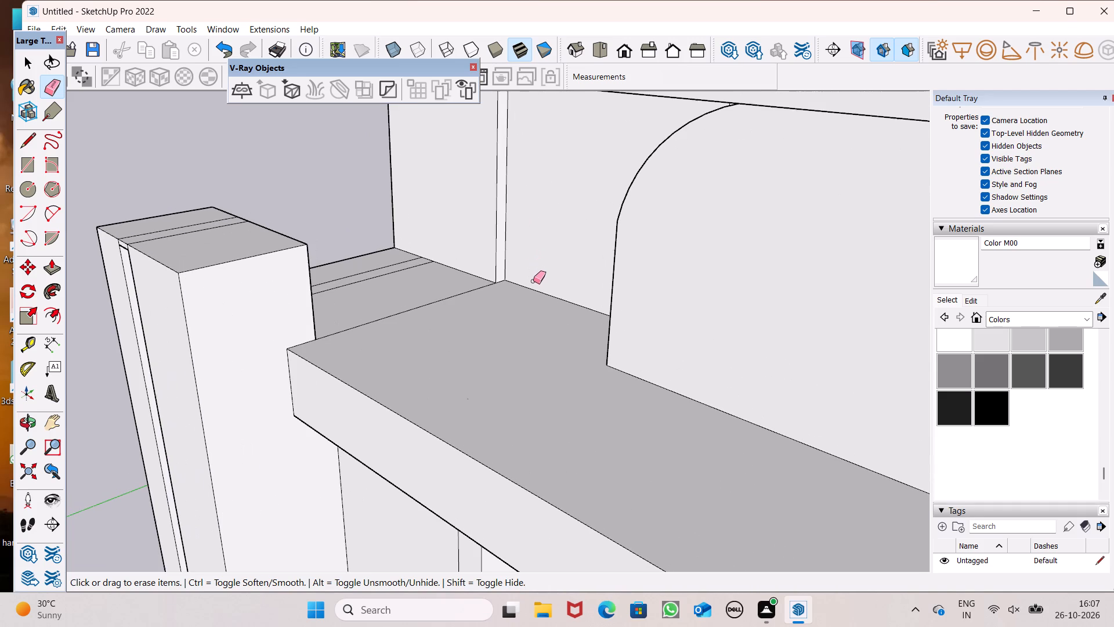
scroll(533, 281, up, 1)
scroll(533, 268, down, 2)
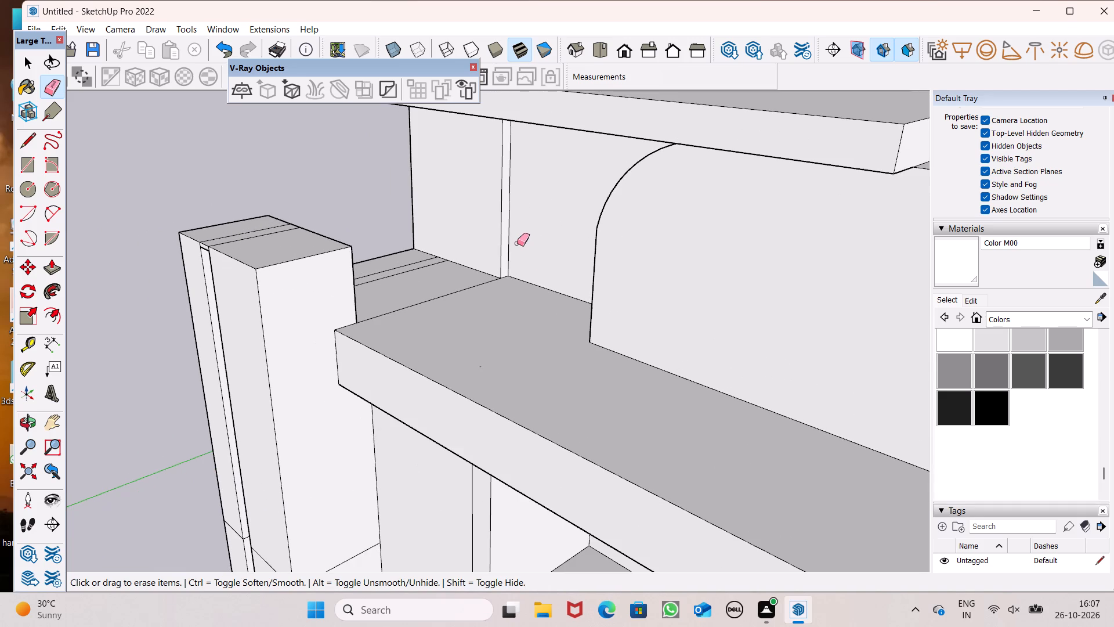
scroll(392, 223, down, 5)
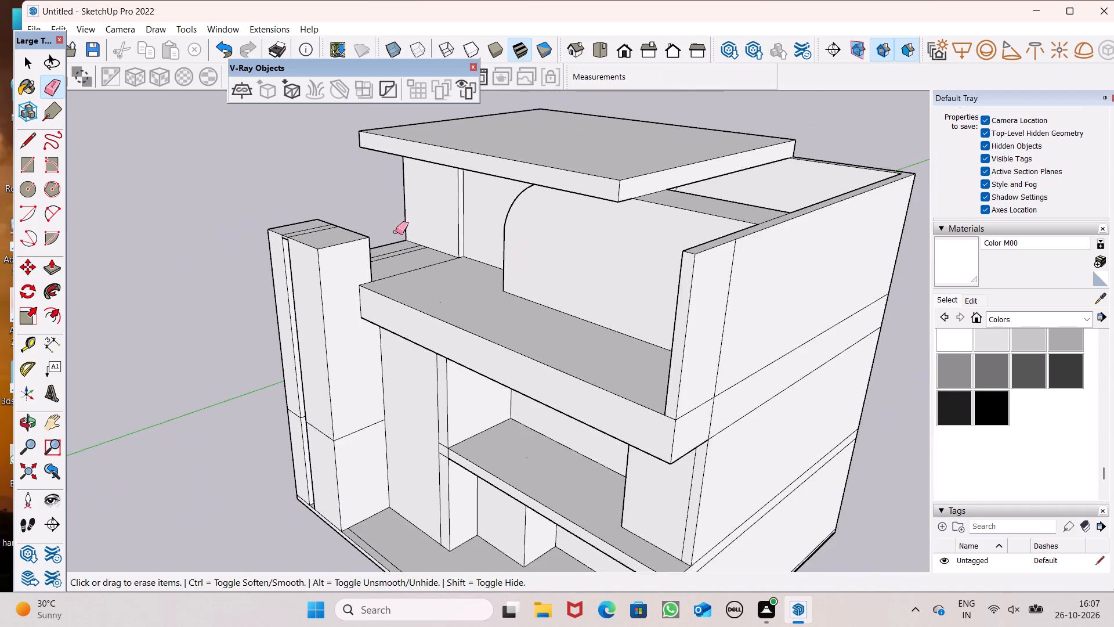
scroll(399, 232, down, 3)
Erase the two short leftover lines across the narrow pillar's front face, beside the end of the first-floor slab.
middle_drag(426, 271, 581, 151)
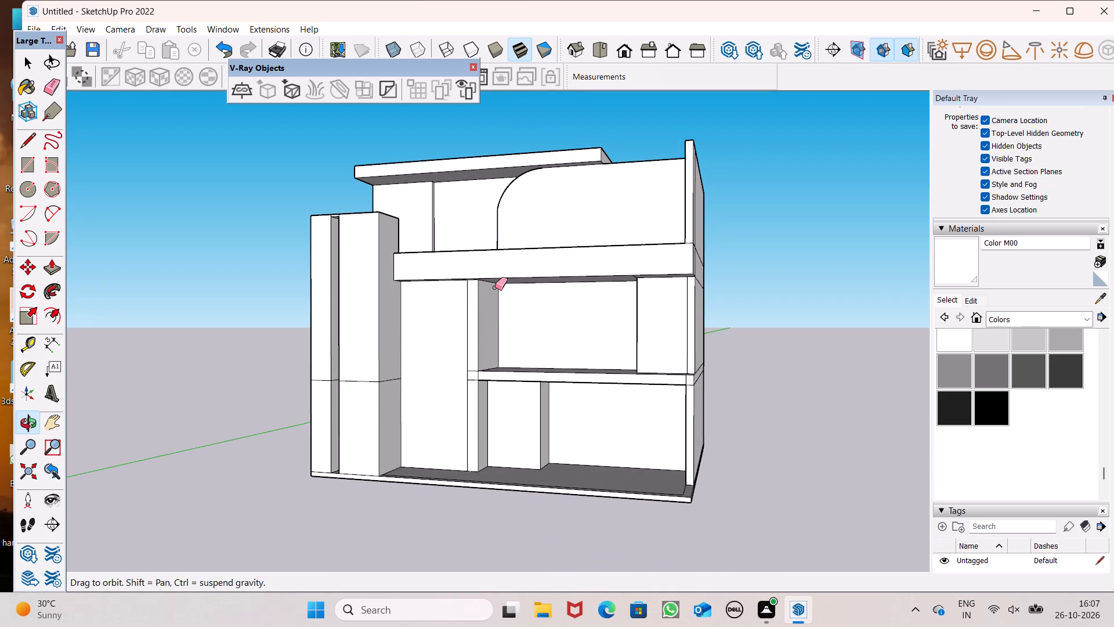
scroll(454, 308, up, 1)
middle_drag(450, 344, 487, 329)
scroll(501, 377, up, 6)
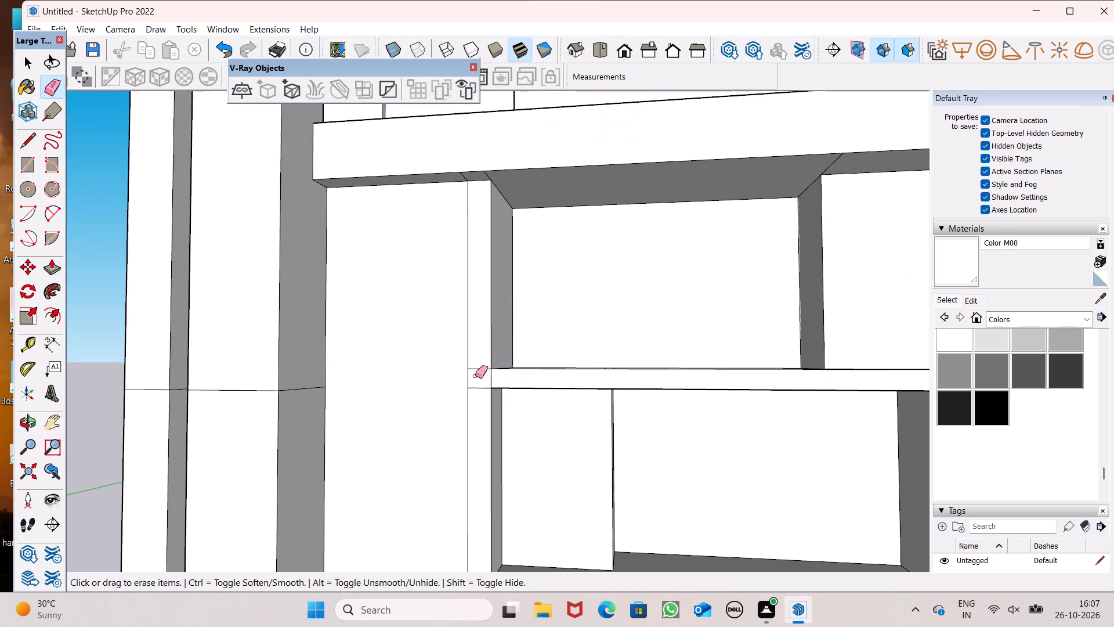
scroll(505, 324, down, 2)
scroll(482, 395, up, 6)
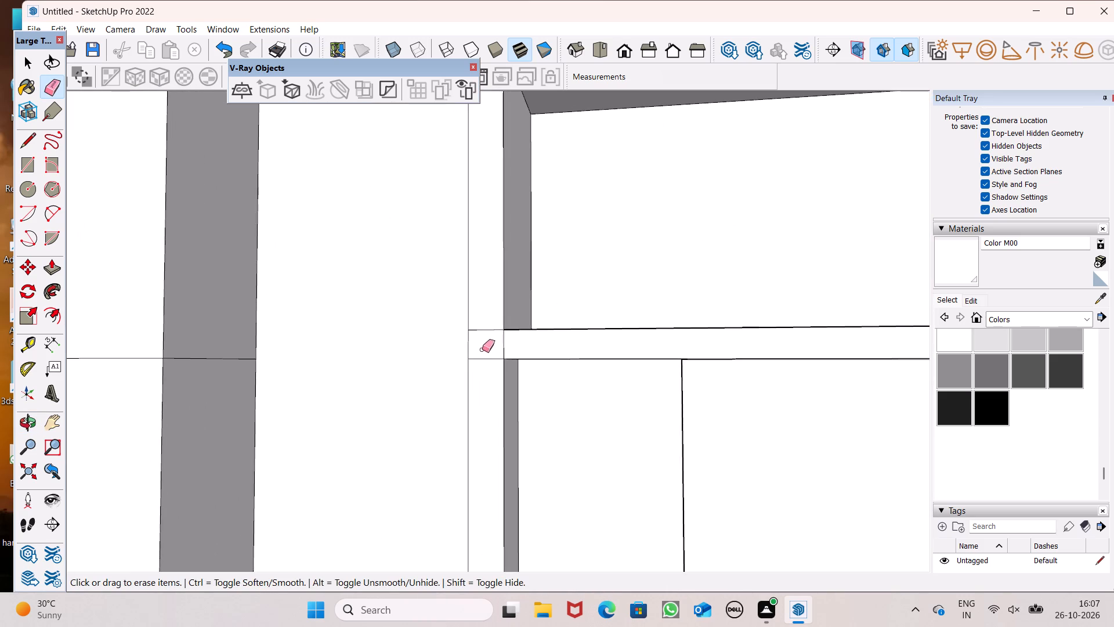
drag(483, 327, 484, 363)
scroll(483, 307, down, 2)
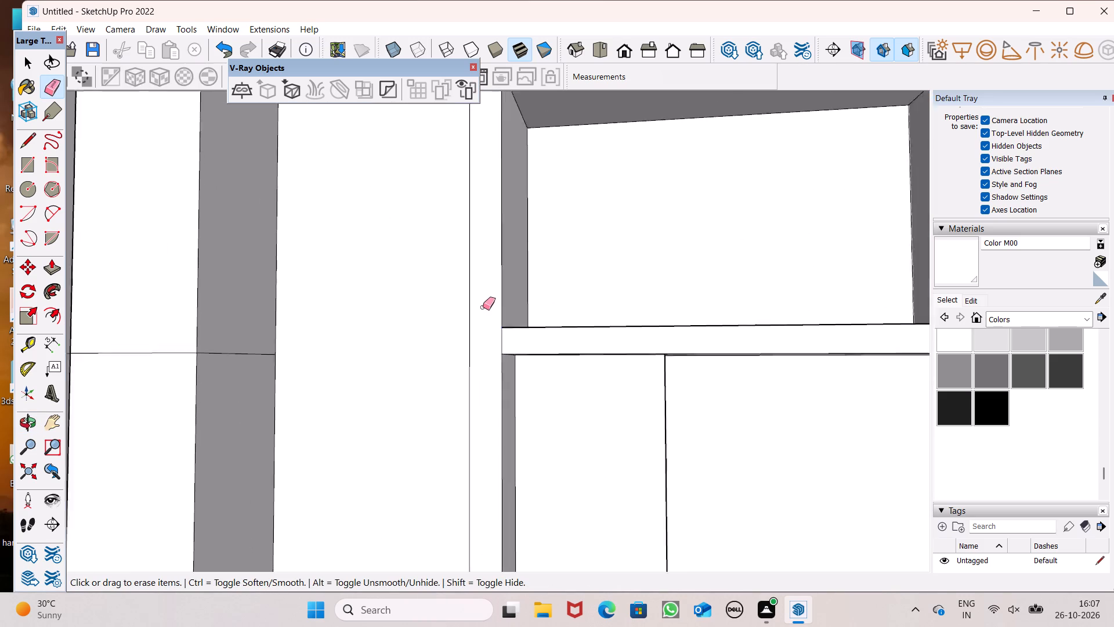
Examine the front openings, the first-floor slab and the pillar from above, from the front and from below.
scroll(483, 307, down, 6)
middle_drag(518, 348, 548, 415)
scroll(508, 339, down, 2)
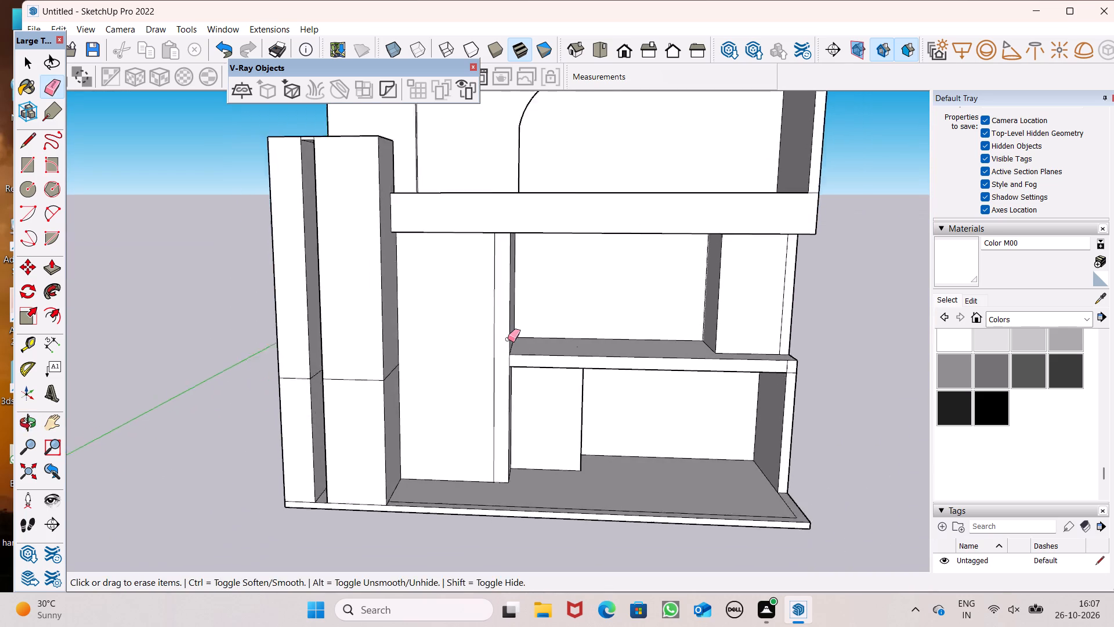
scroll(508, 339, down, 1)
middle_drag(566, 407, 567, 474)
scroll(730, 402, up, 6)
middle_drag(811, 354, 794, 442)
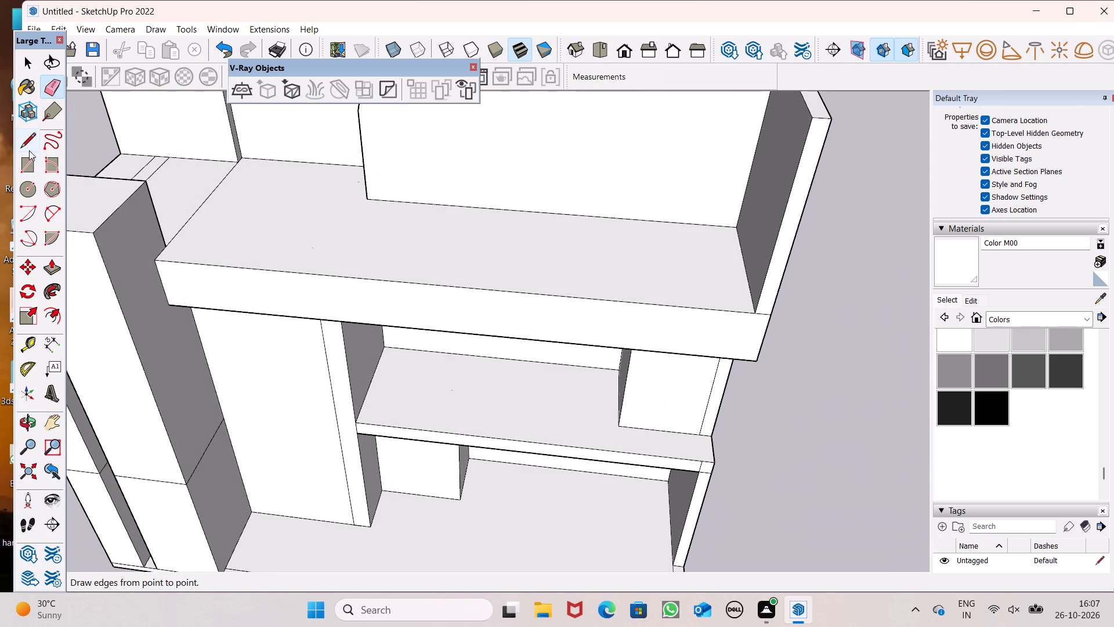
click(27, 141)
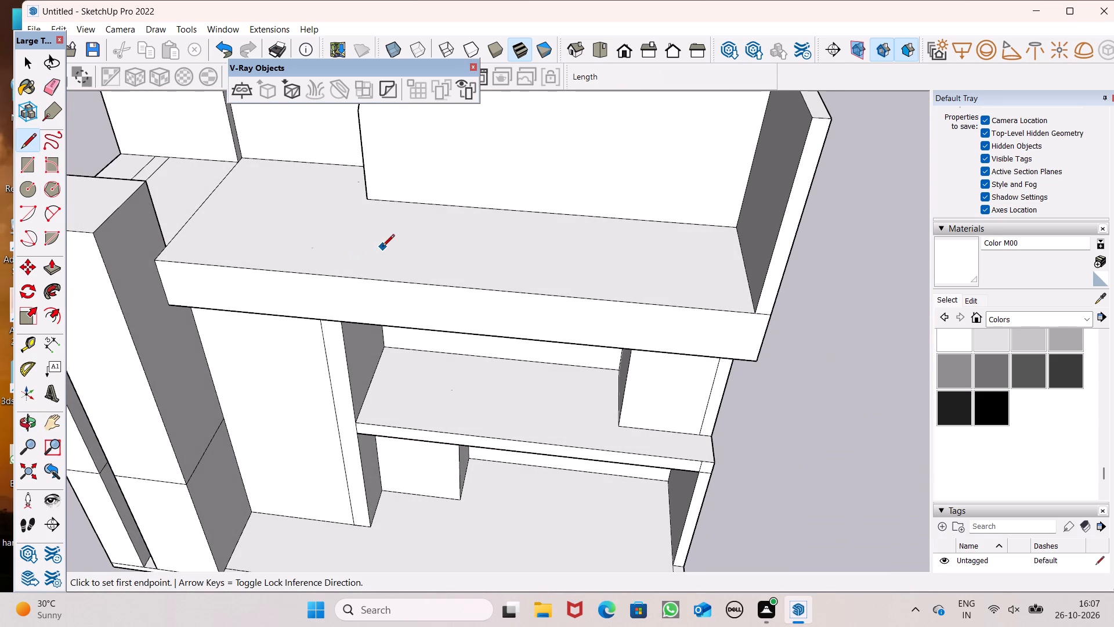
scroll(389, 248, down, 2)
scroll(407, 394, up, 5)
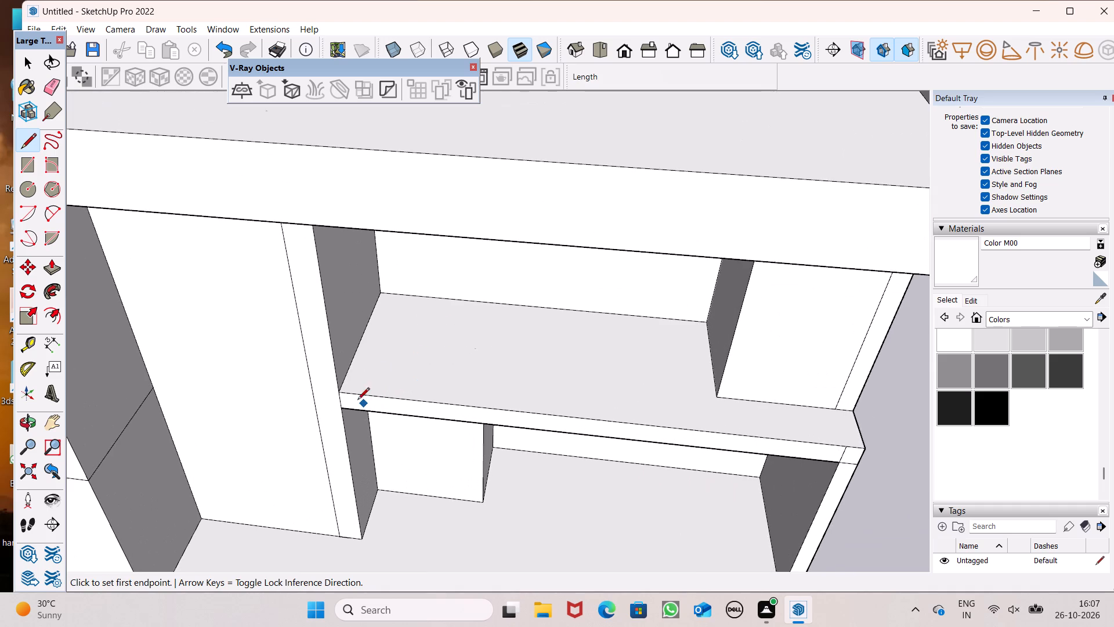
scroll(410, 312, down, 6)
middle_drag(470, 407, 614, 440)
scroll(836, 402, up, 1)
middle_drag(835, 406, 843, 355)
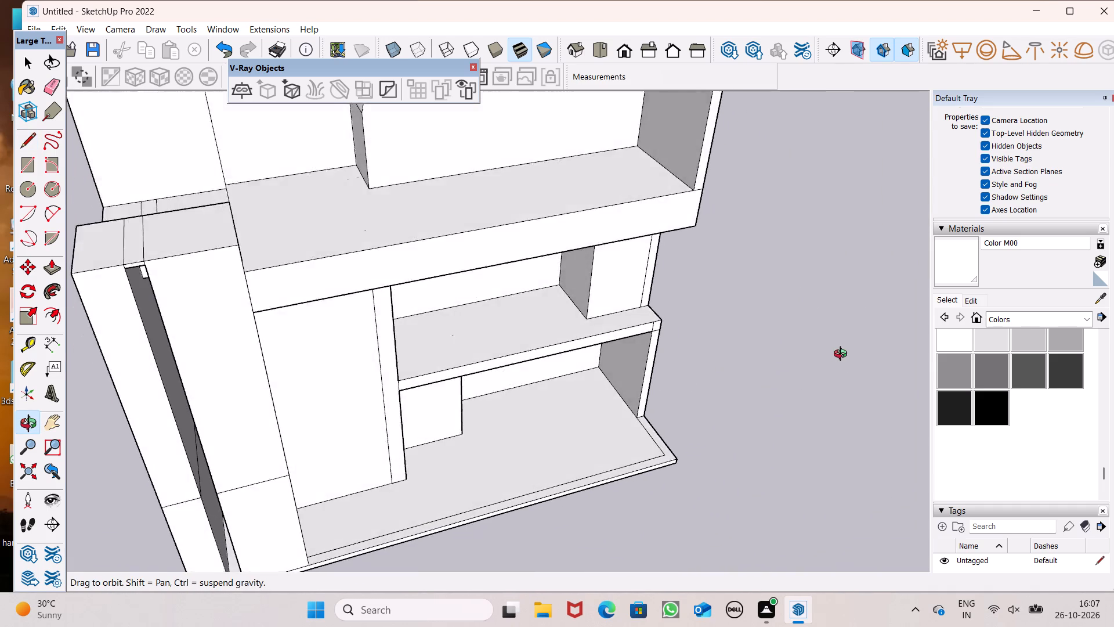
middle_drag(843, 355, 751, 55)
scroll(751, 55, up, 1)
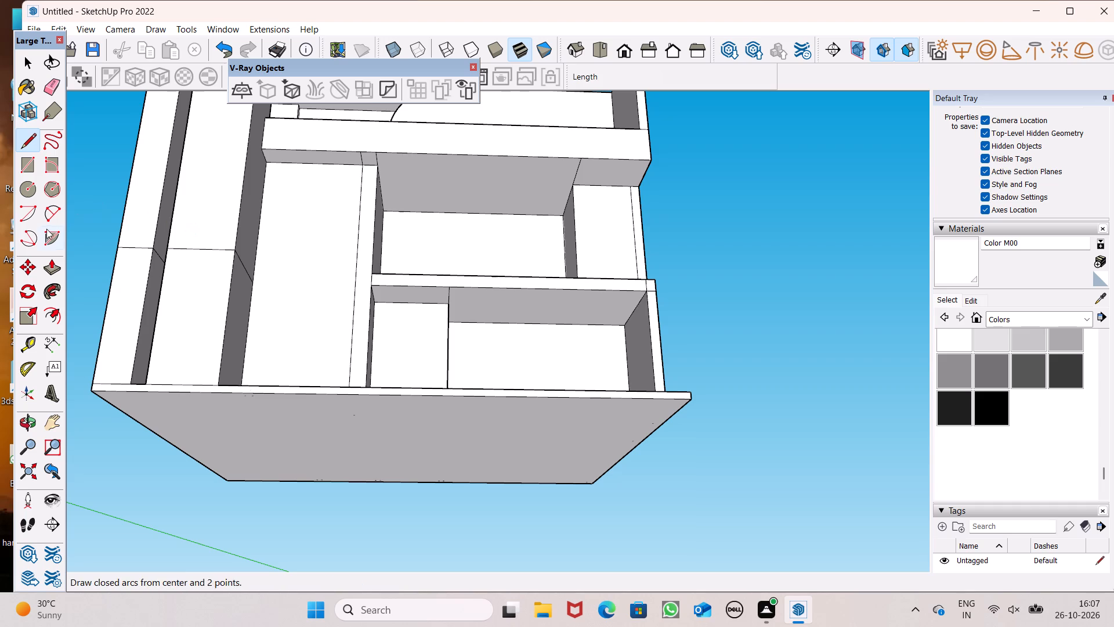
Erase the seam line crossing the underside of the first-floor slab above the ground-floor room's projecting wall.
click(52, 266)
scroll(382, 300, up, 4)
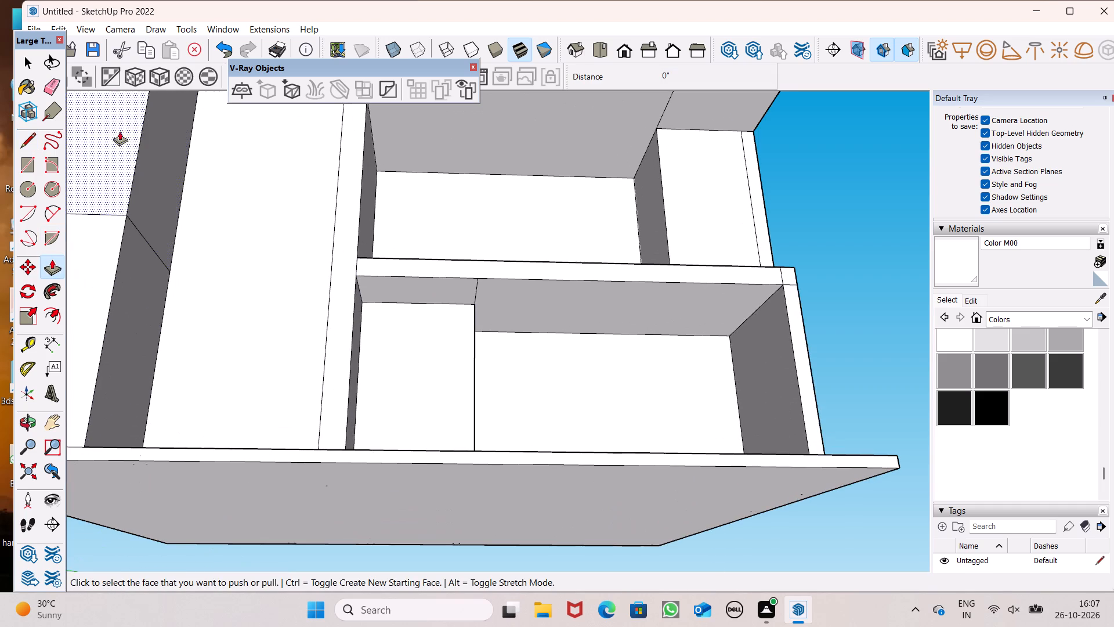
click(46, 91)
scroll(410, 286, up, 3)
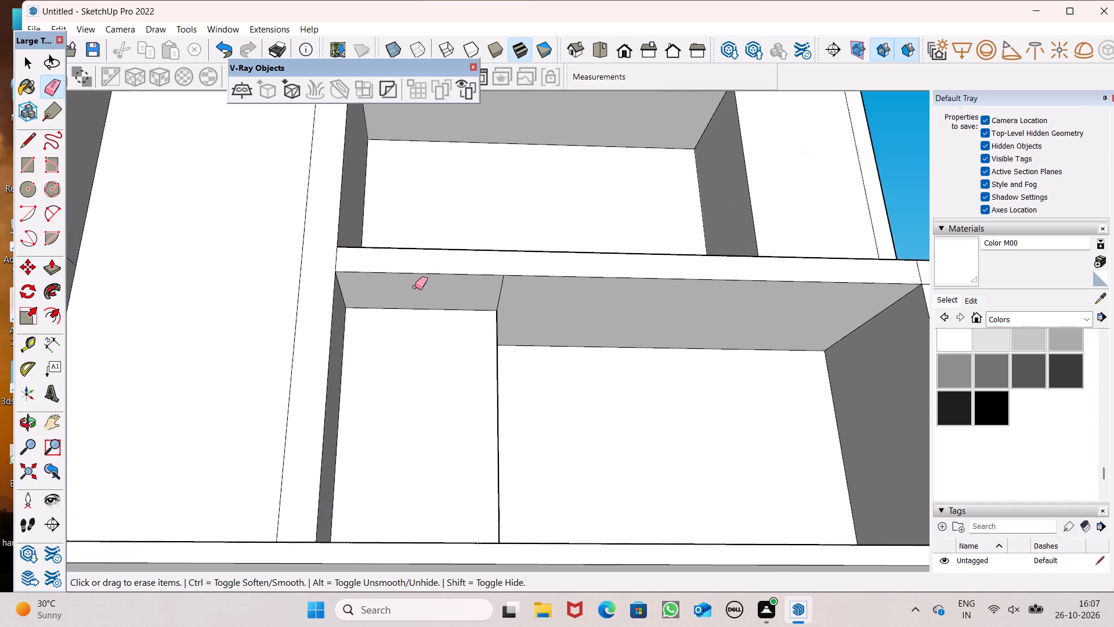
scroll(415, 287, up, 1)
drag(515, 296, 503, 298)
Push/Pull the underside of the first-floor slab down 7 3/8" to thicken it.
click(51, 271)
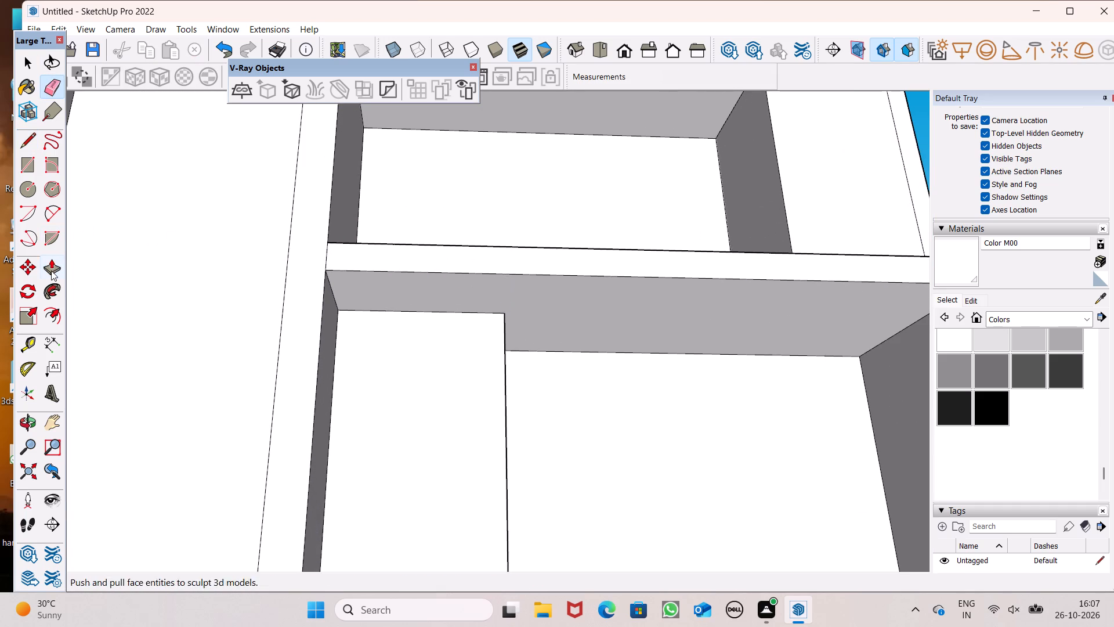
drag(374, 278, 370, 294)
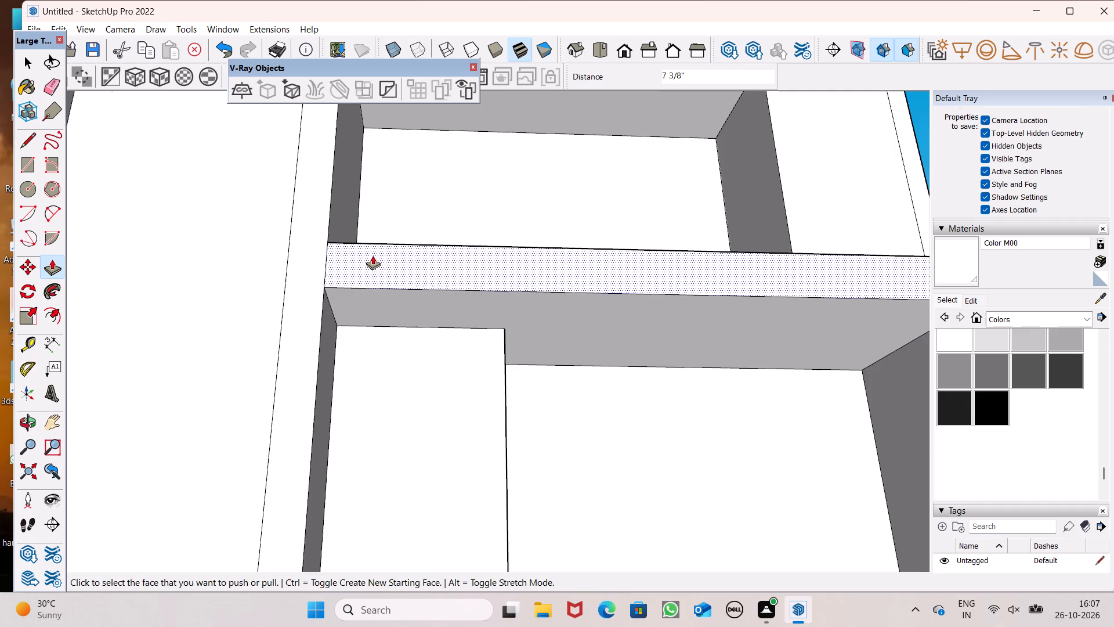
Push/Pull the underside of the first-floor slab back up 5 11/16" to thin it.
scroll(374, 251, down, 3)
middle_drag(379, 269, 373, 312)
scroll(373, 312, down, 1)
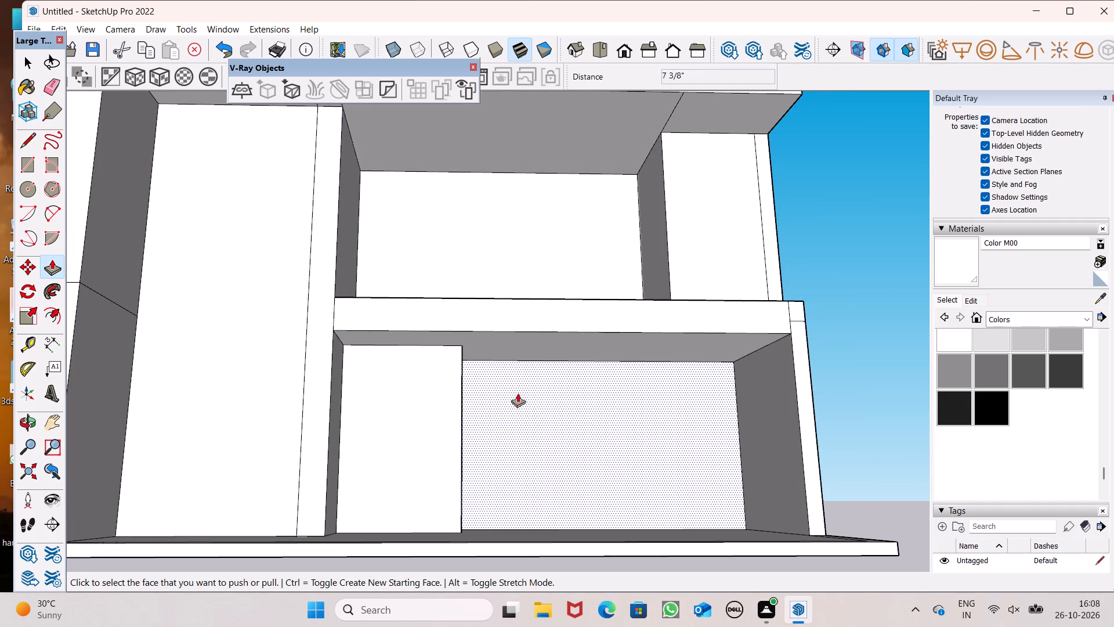
scroll(520, 391, up, 1)
middle_drag(525, 390, 502, 367)
drag(440, 313, 442, 304)
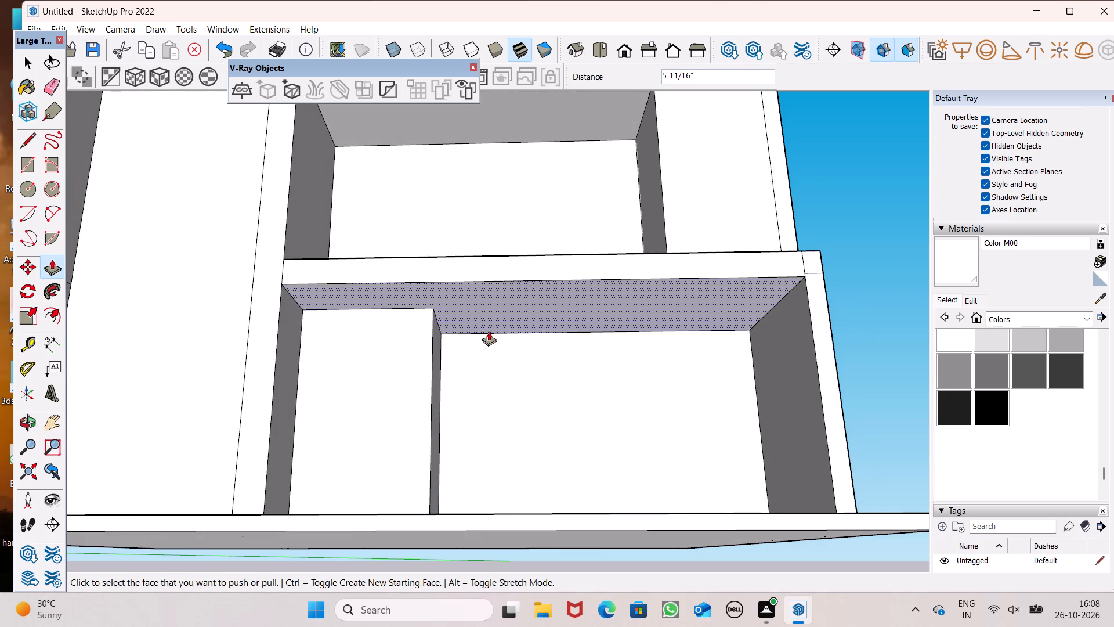
Erase the leftover lines and short stub dividing the first-floor slab's front edge from the outer side wall's front face.
scroll(494, 287, down, 2)
middle_drag(502, 363, 456, 423)
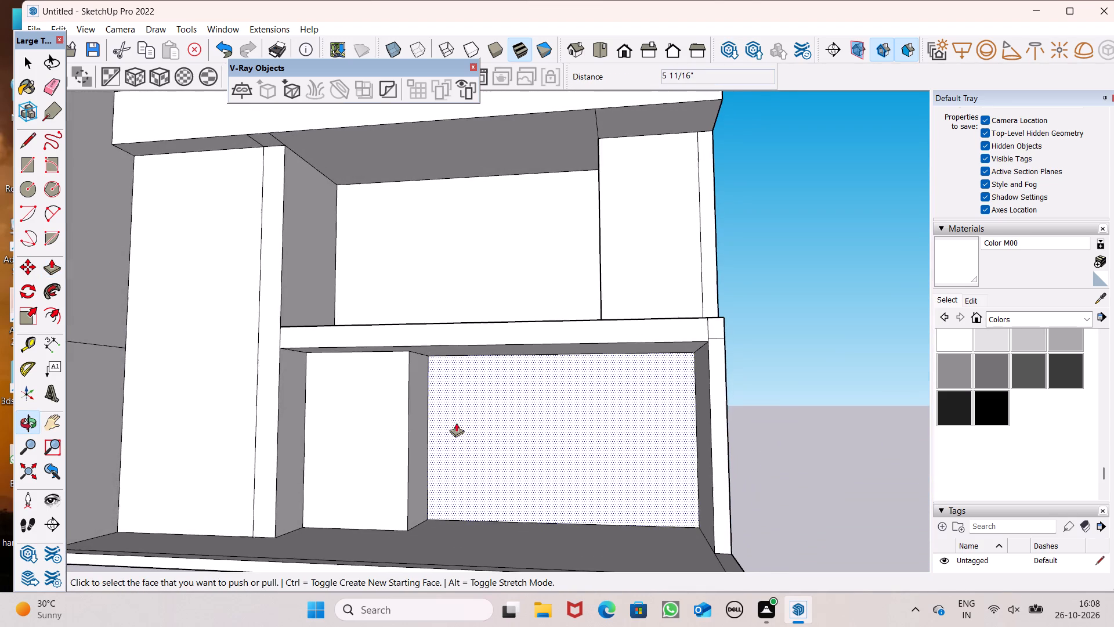
scroll(612, 369, up, 7)
middle_drag(753, 325, 671, 368)
scroll(755, 326, up, 2)
scroll(696, 363, up, 3)
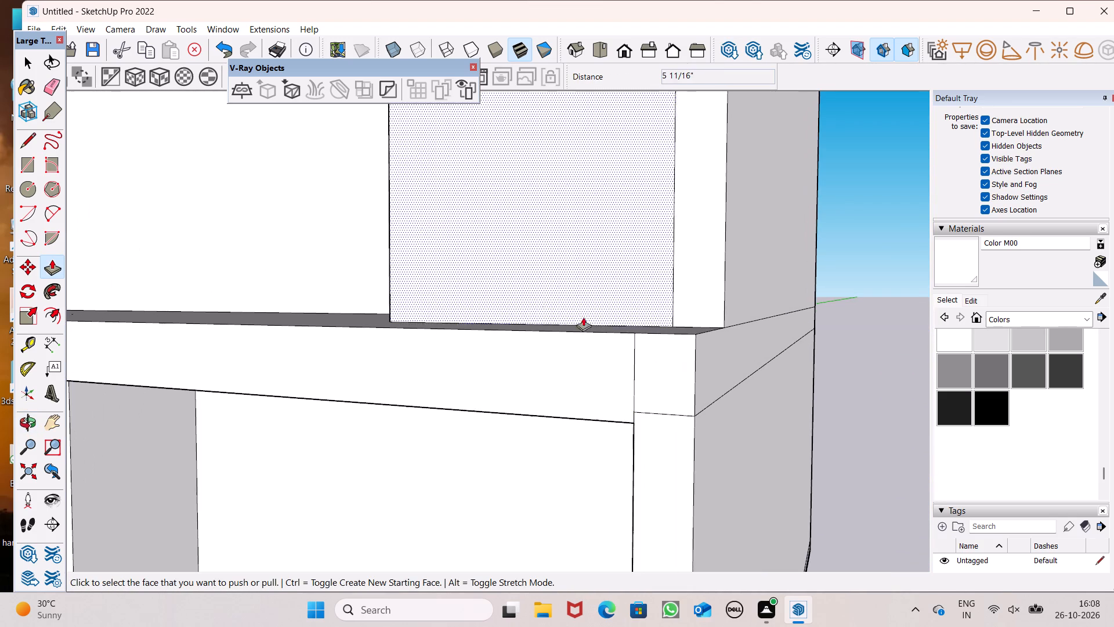
click(45, 85)
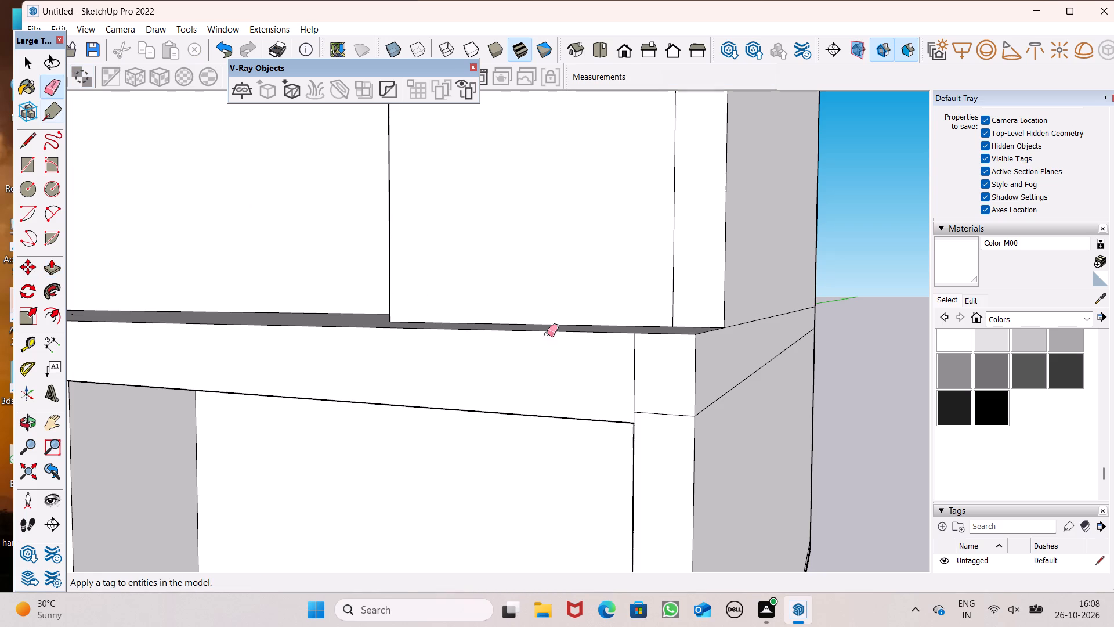
drag(619, 384, 648, 418)
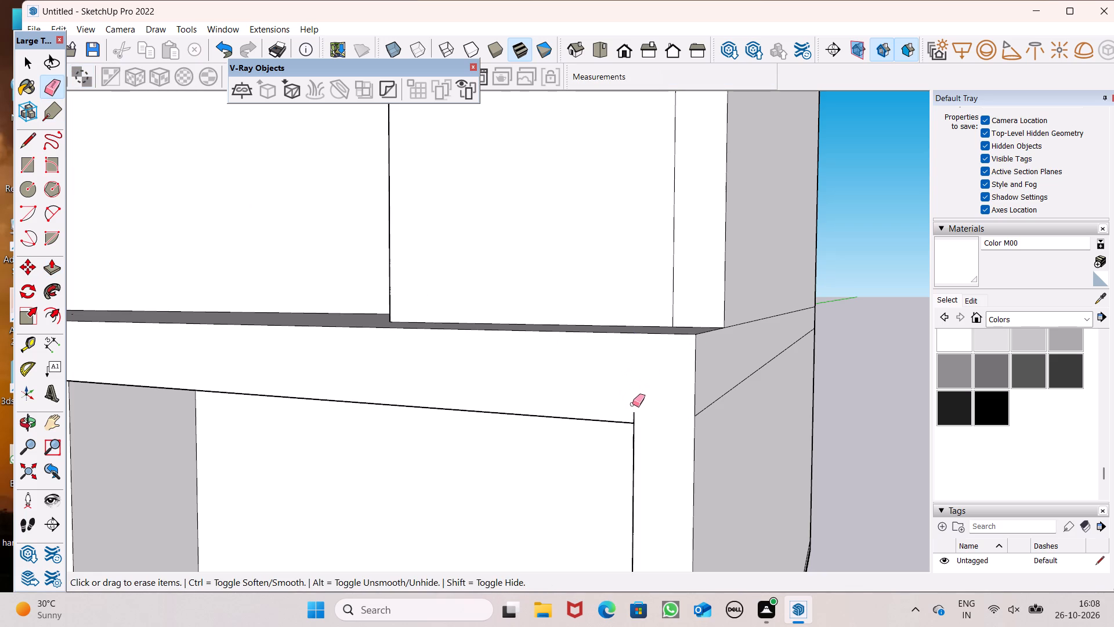
drag(632, 408, 630, 414)
scroll(631, 433, up, 12)
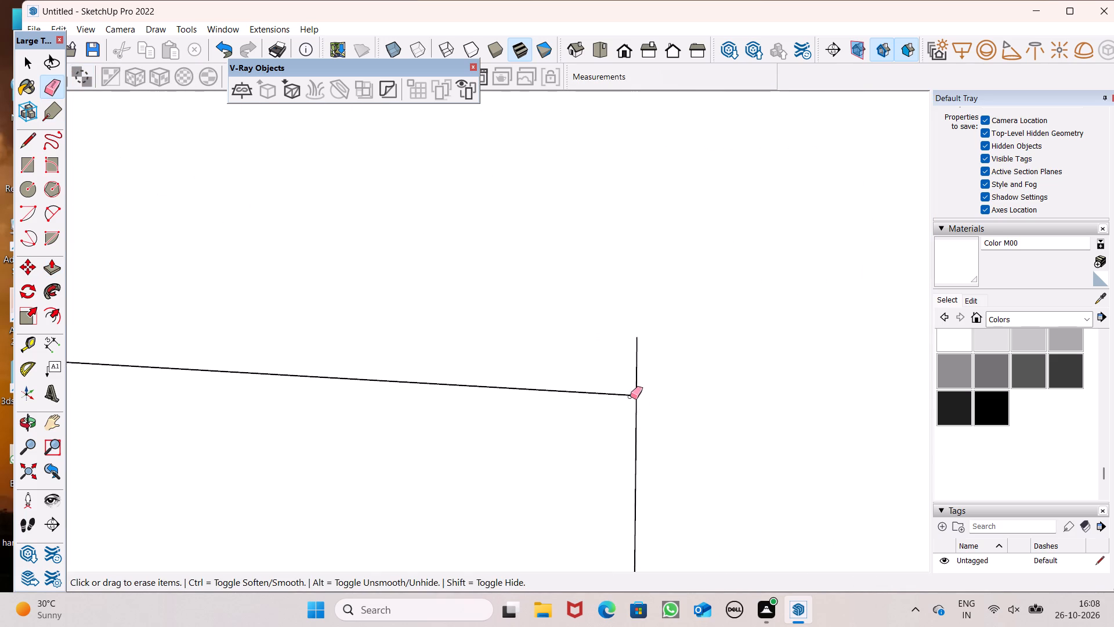
drag(631, 383, 649, 374)
Examine the corner where the first-floor slab meets the outer side wall, from below and from the front.
scroll(645, 313, down, 7)
middle_drag(667, 361, 815, 218)
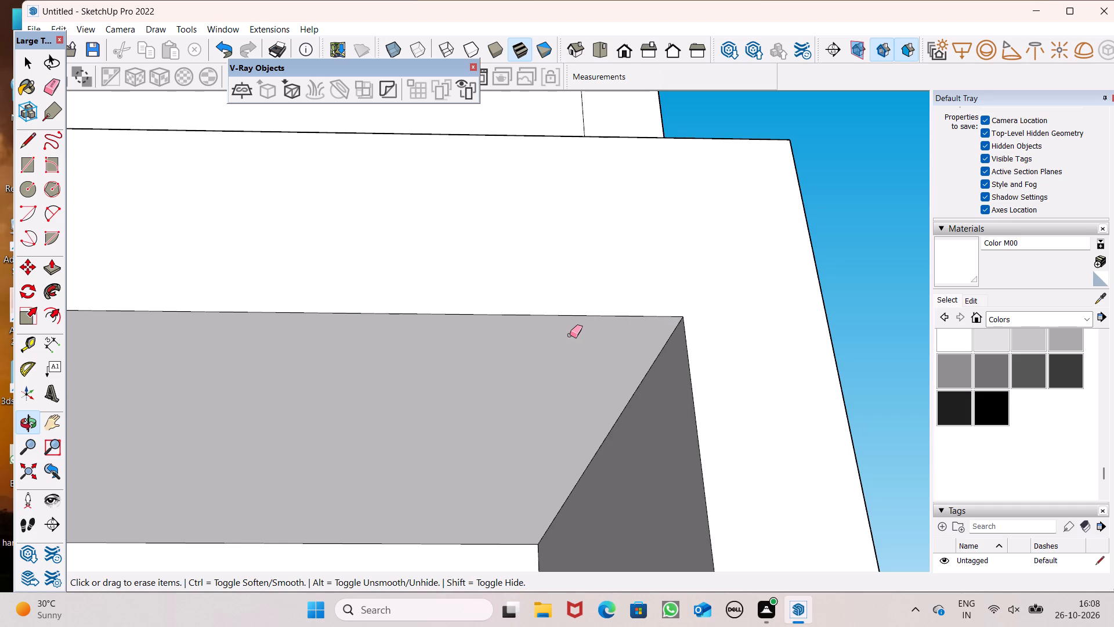
scroll(472, 268, down, 4)
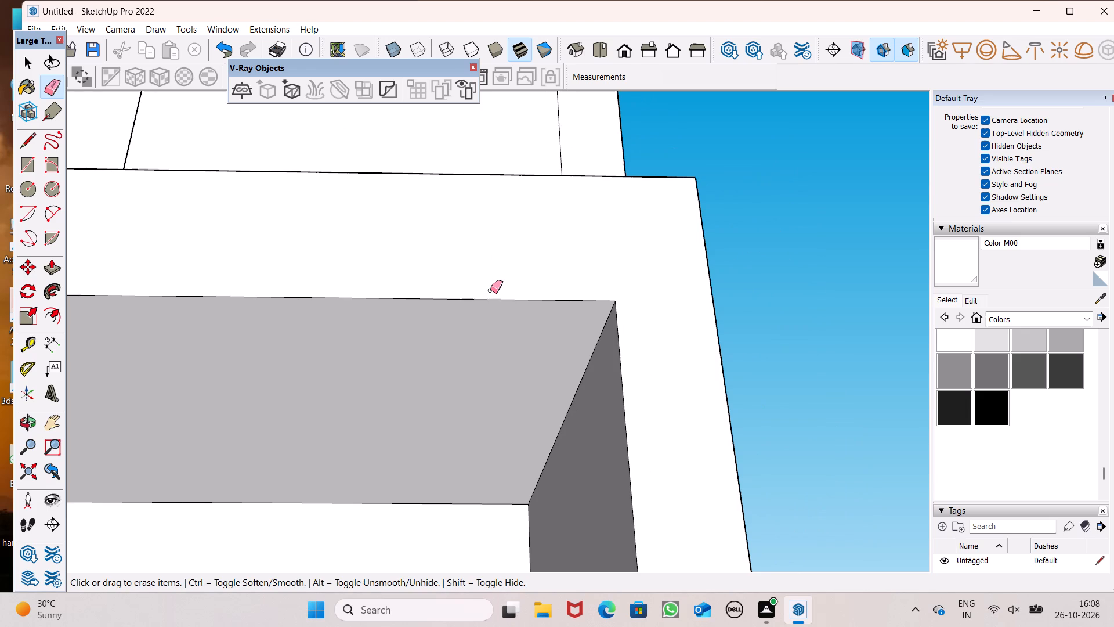
scroll(491, 345, down, 6)
middle_drag(538, 372, 554, 431)
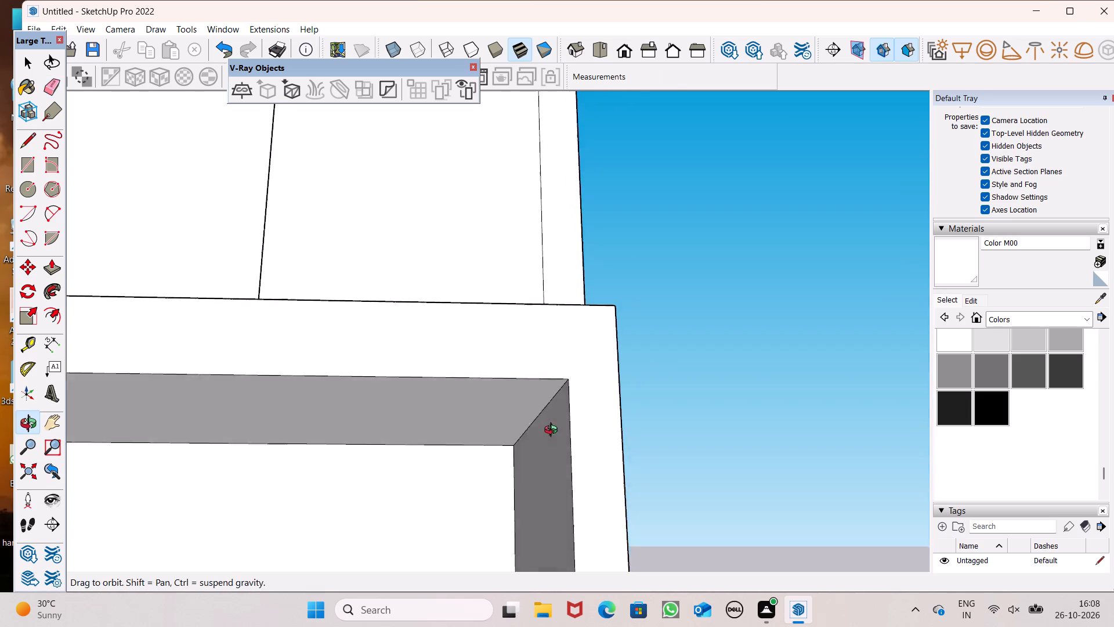
middle_drag(554, 431, 563, 459)
scroll(508, 351, down, 6)
middle_drag(494, 398, 465, 540)
scroll(323, 451, down, 5)
scroll(438, 446, down, 3)
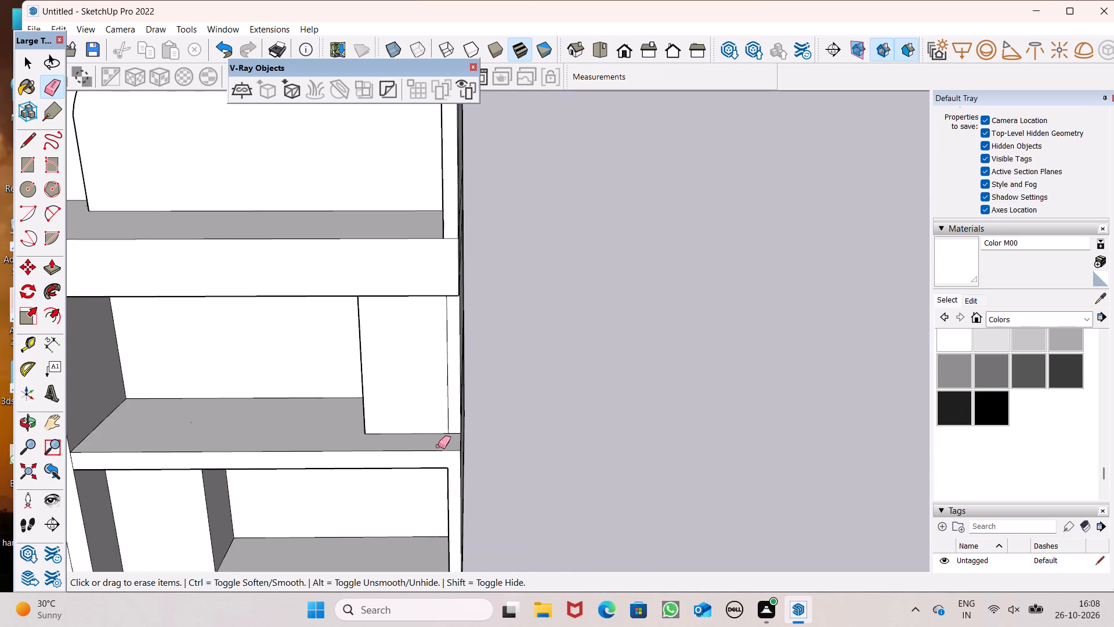
Place a guide line 4" in from the front edge of the first-floor slab's top face.
scroll(563, 359, down, 4)
scroll(647, 325, down, 2)
middle_drag(652, 334, 774, 286)
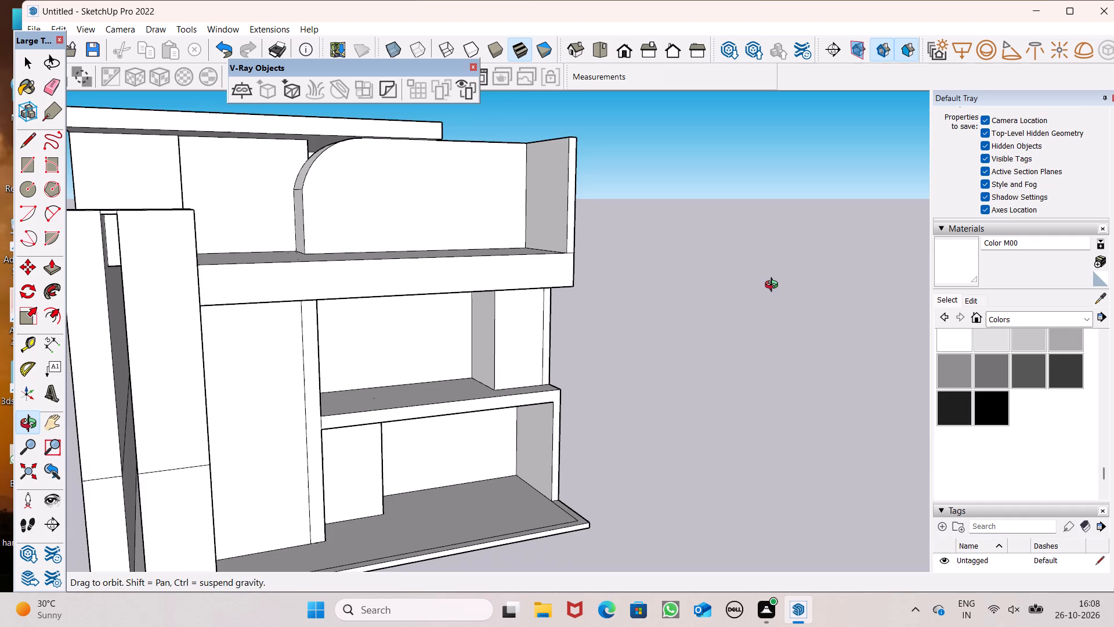
middle_drag(774, 286, 694, 284)
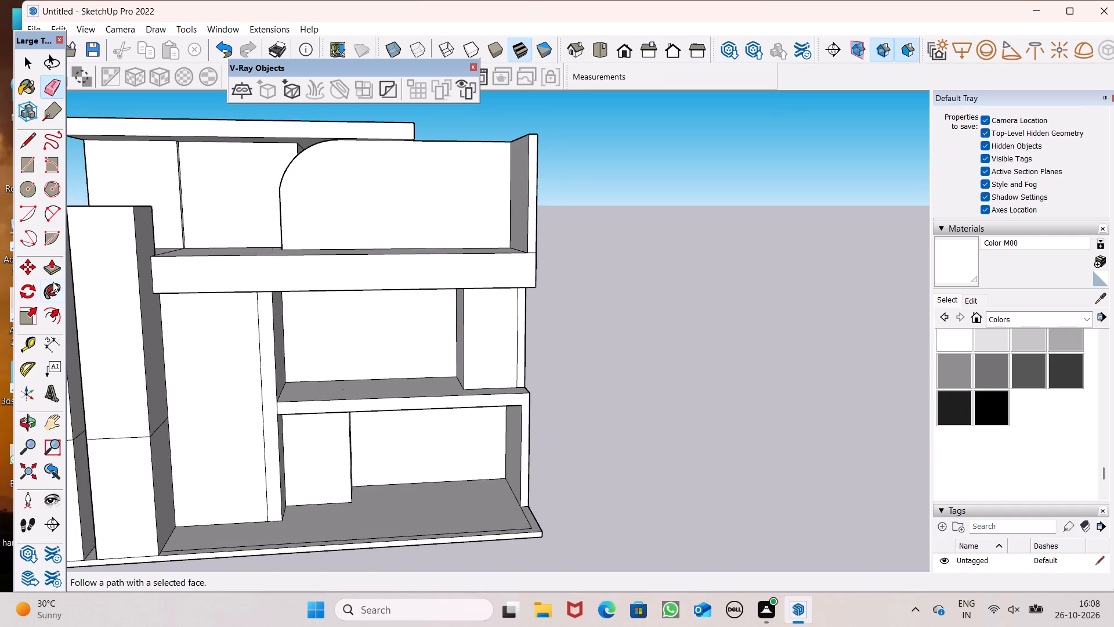
click(55, 278)
click(26, 353)
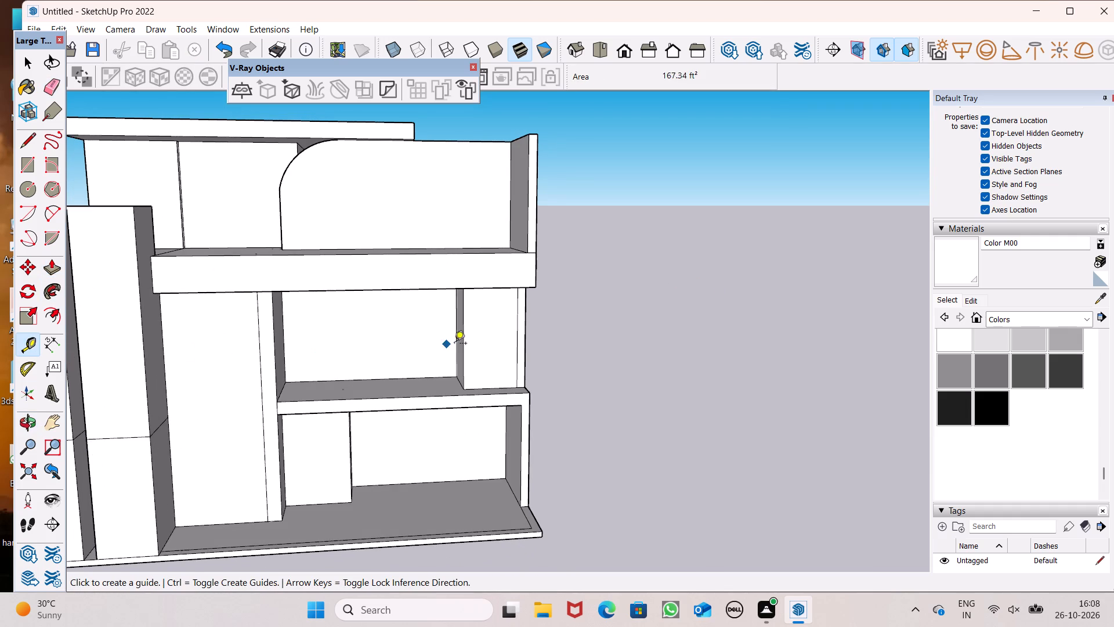
scroll(459, 330, down, 3)
middle_drag(459, 324, 466, 423)
scroll(466, 423, up, 5)
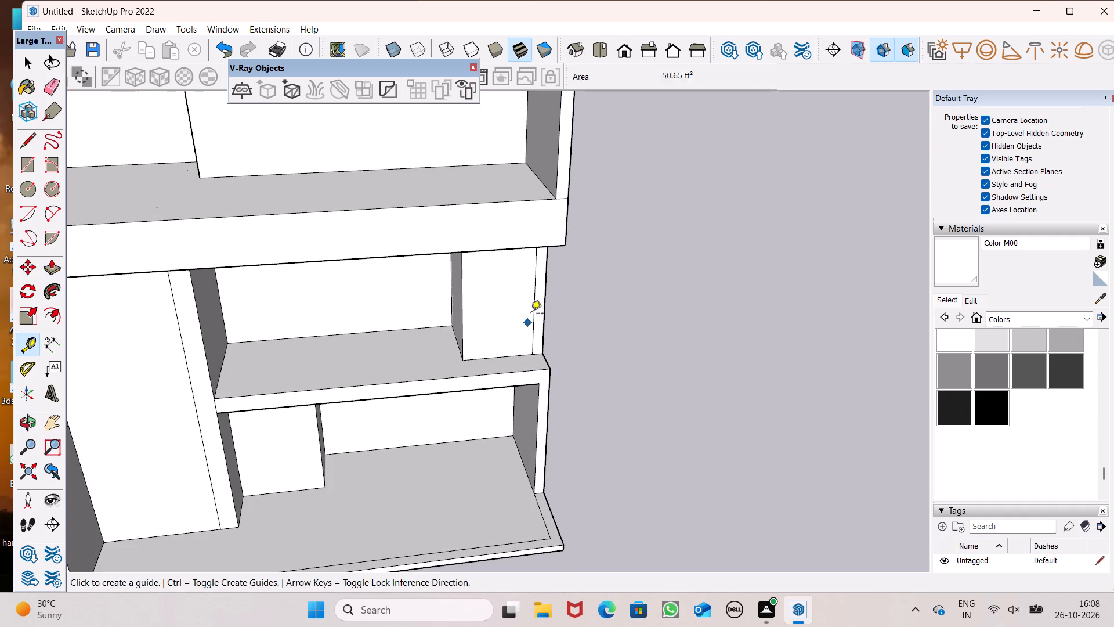
scroll(546, 287, down, 2)
middle_drag(571, 319, 567, 376)
scroll(444, 368, up, 1)
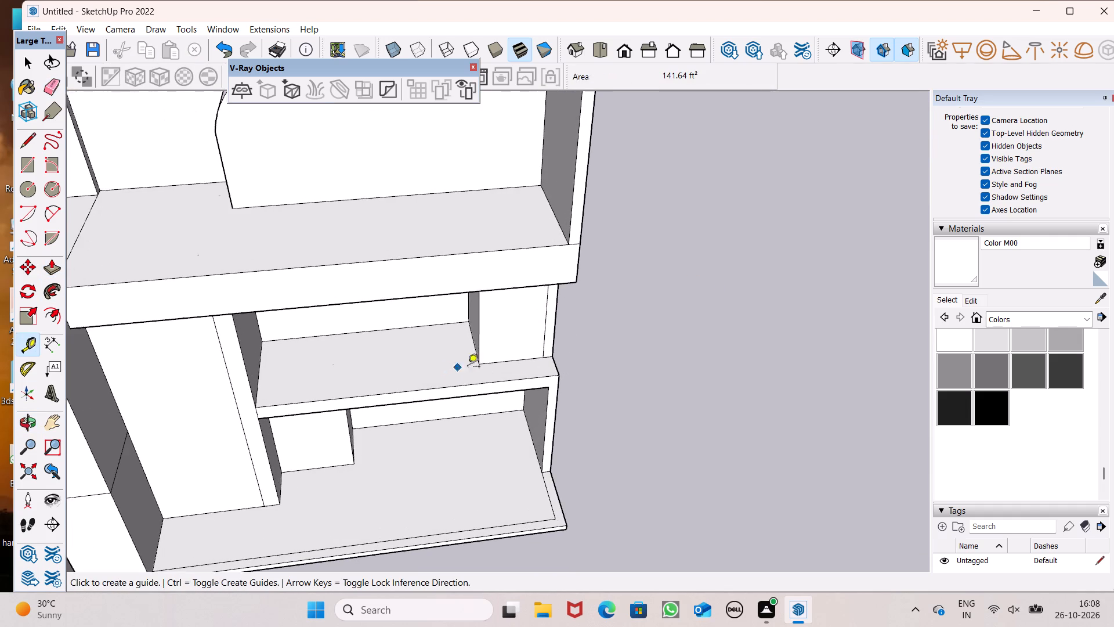
middle_drag(527, 367, 505, 386)
scroll(505, 386, up, 5)
click(391, 408)
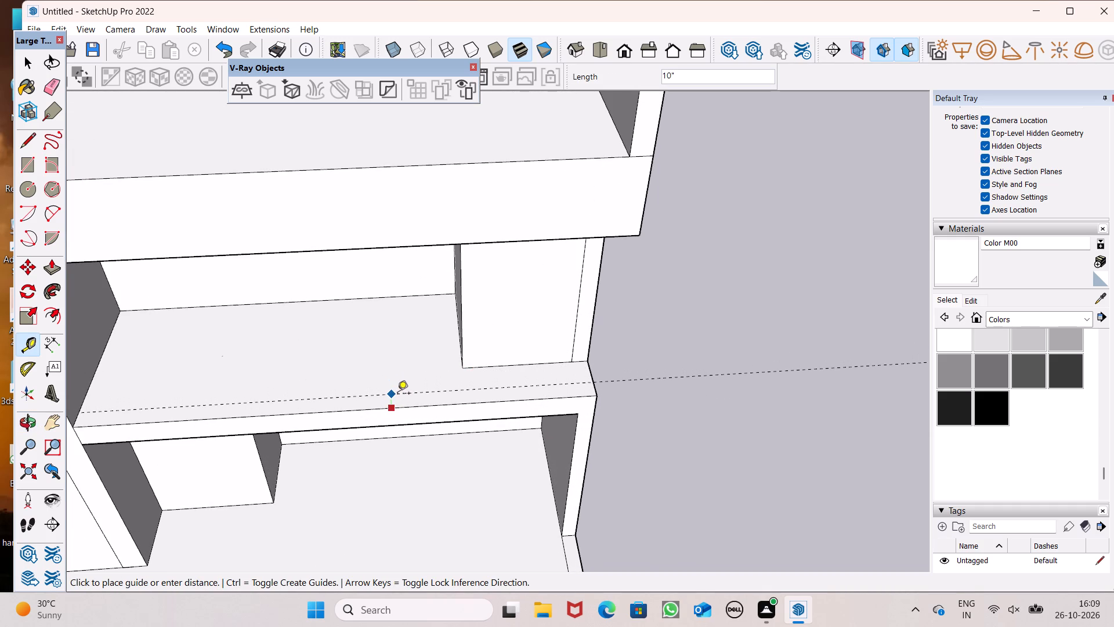
key(4)
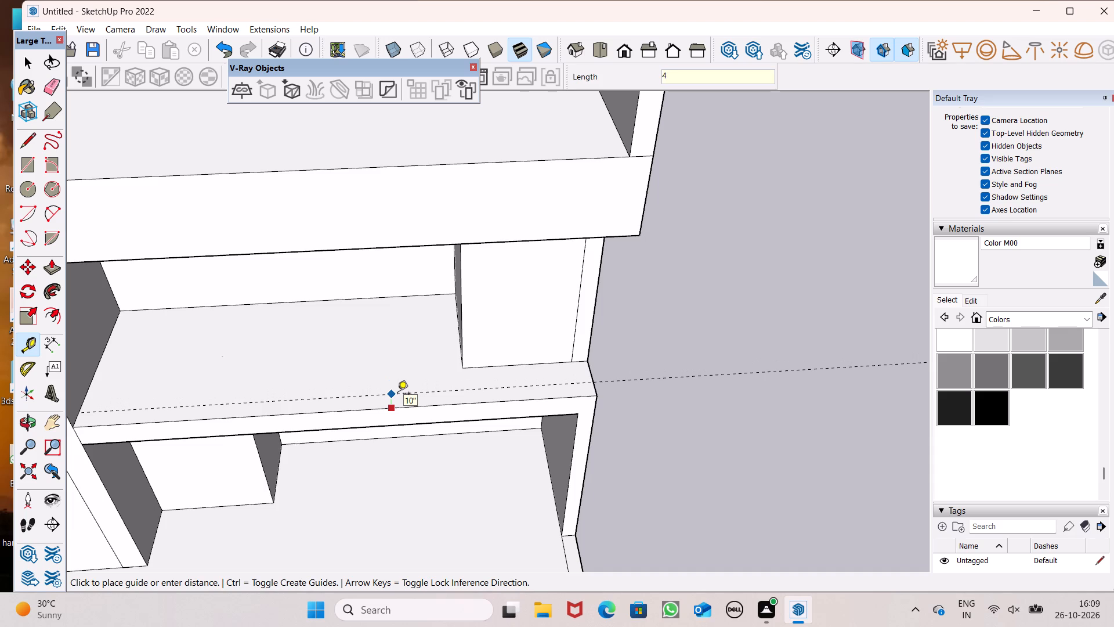
key(shift+quotedbl)
key(Return)
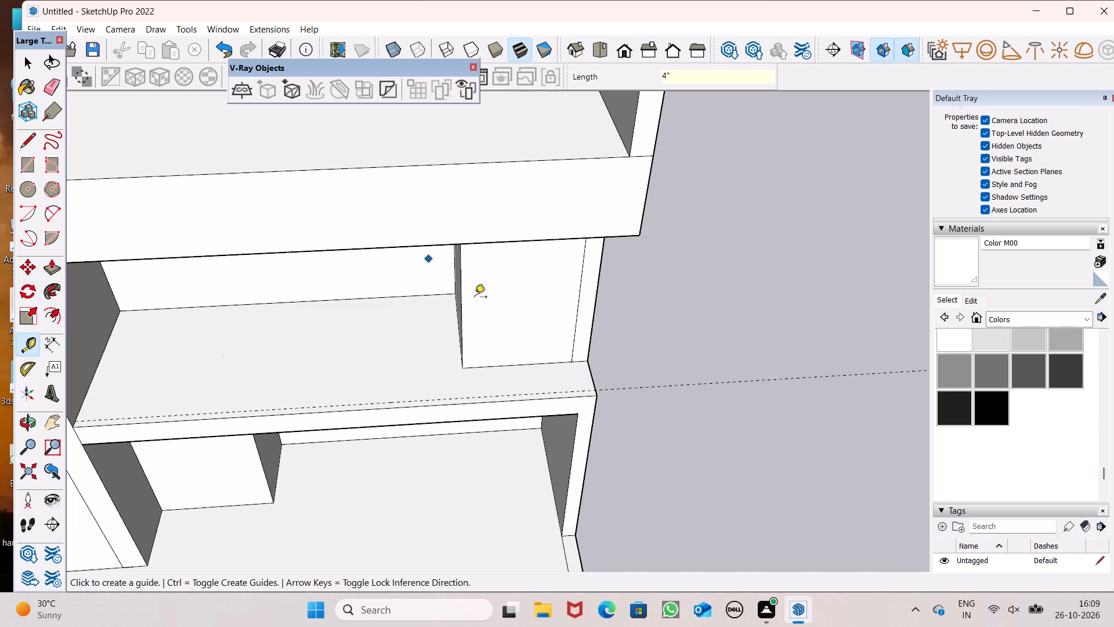
Place a second guide line 4" in from the outer side edge of the first-floor slab's top face.
scroll(598, 393, up, 7)
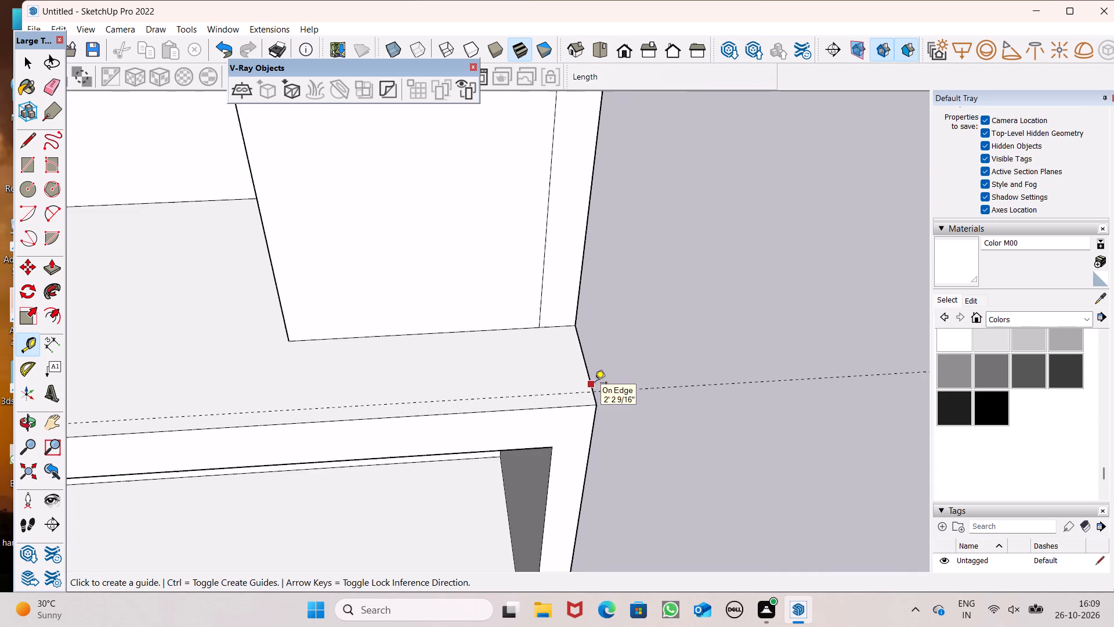
scroll(595, 384, up, 1)
click(594, 383)
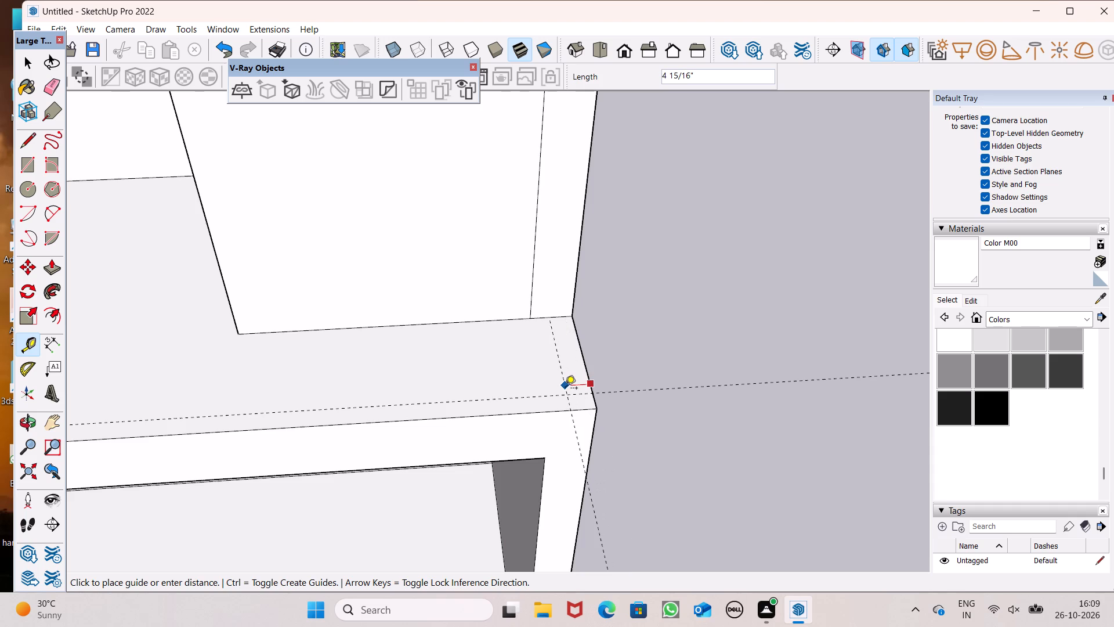
key(4)
key(shift+quotedbl)
key(Return)
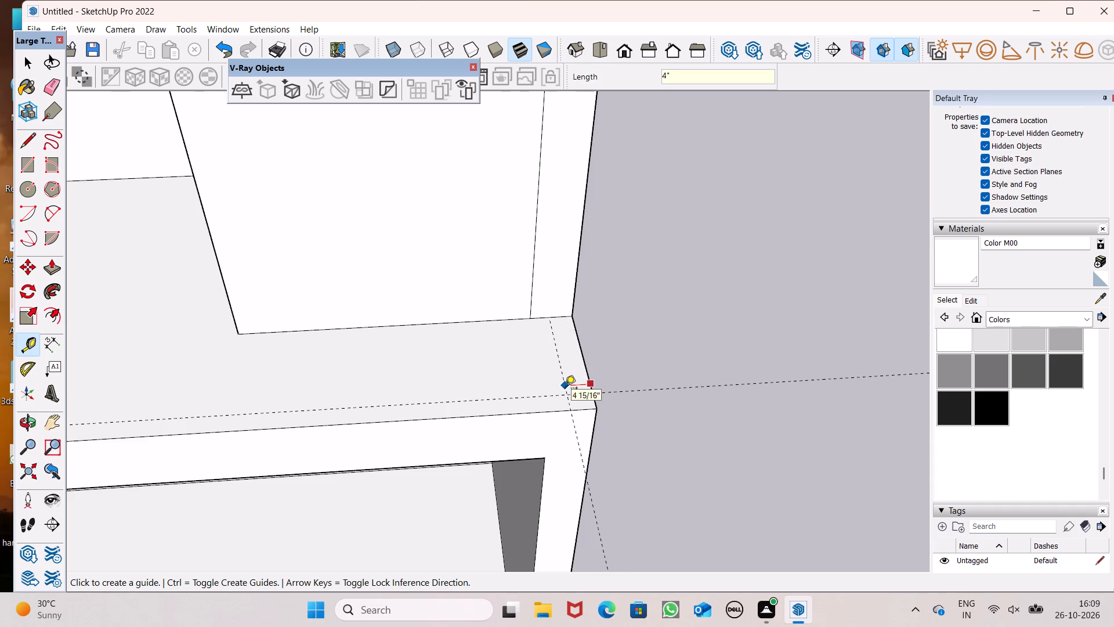
Draw lines along both guides, from the inner wall to their crossing, and about 1' 10 9/16" back to the outer wall's face.
click(30, 147)
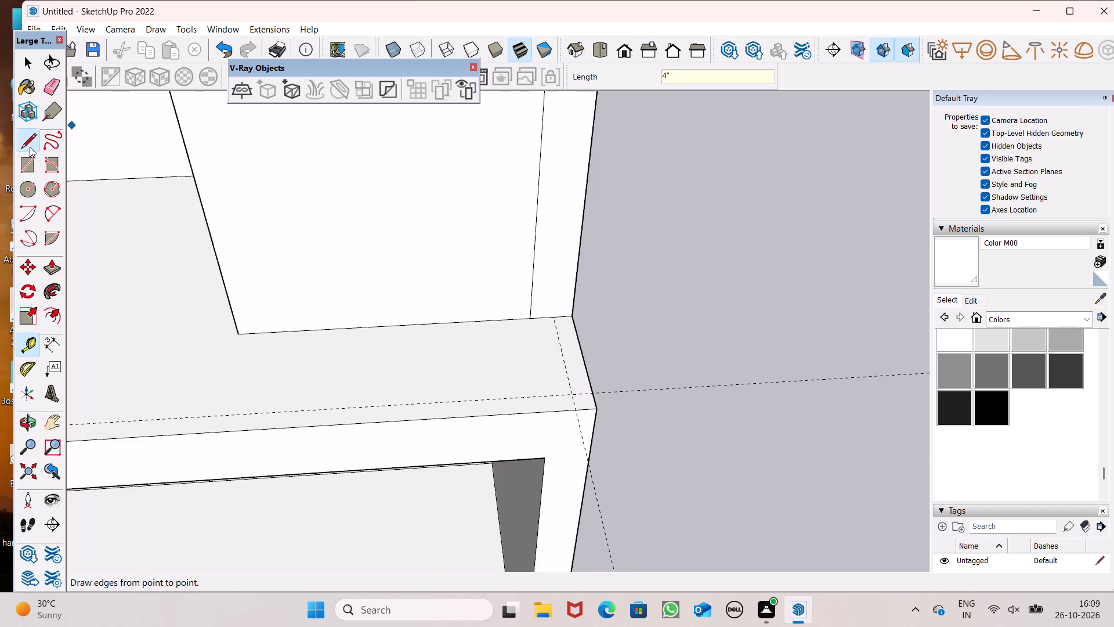
scroll(662, 347, down, 4)
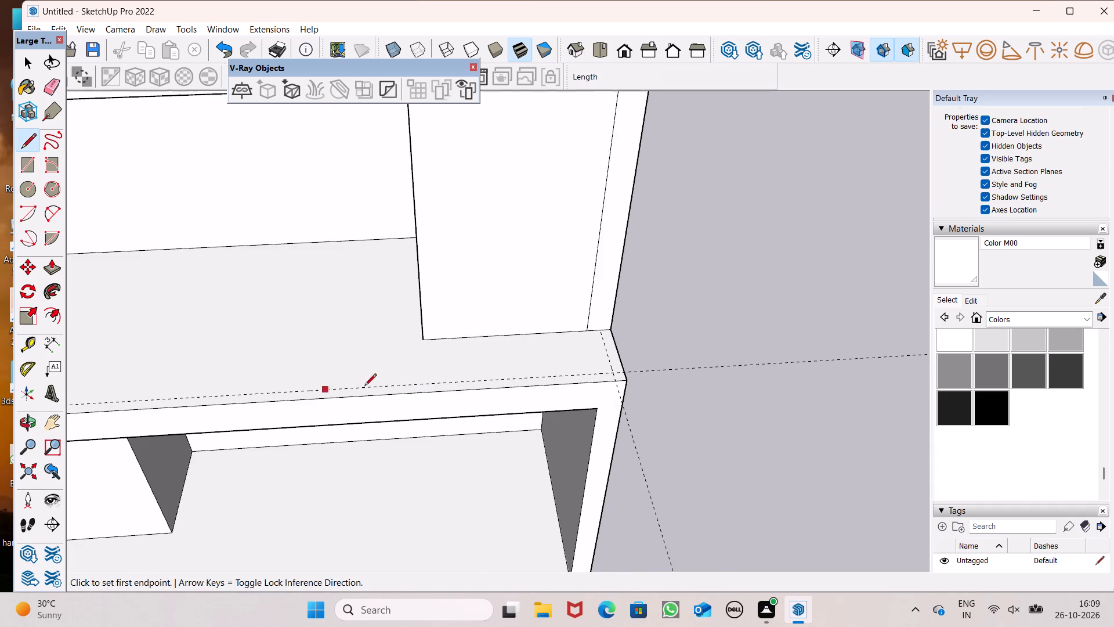
scroll(761, 350, down, 5)
scroll(351, 366, up, 5)
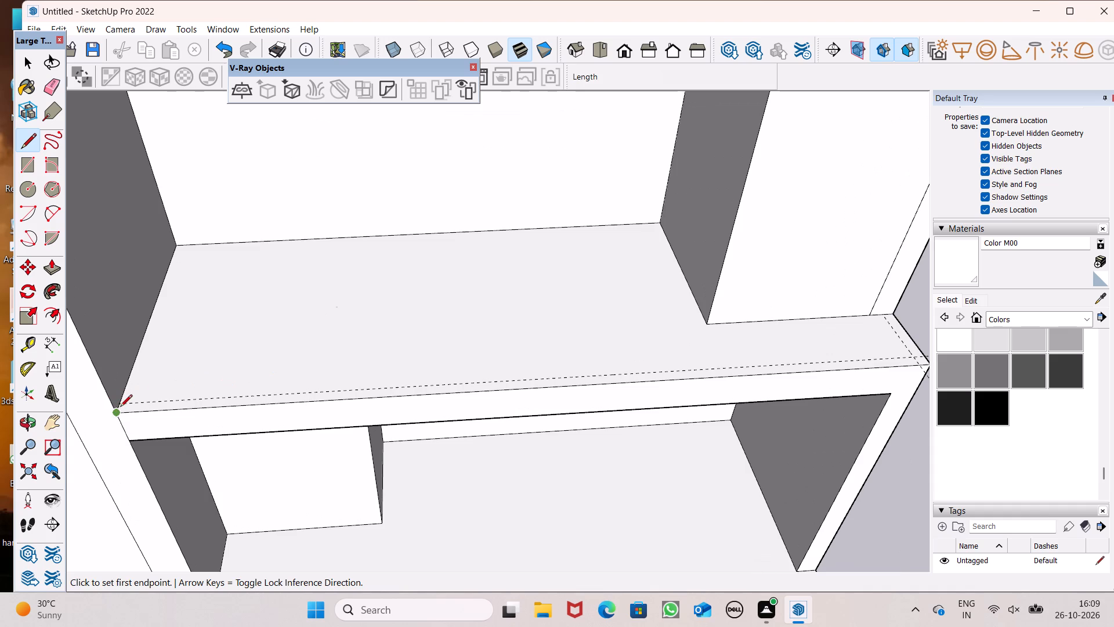
click(120, 403)
scroll(171, 377, down, 5)
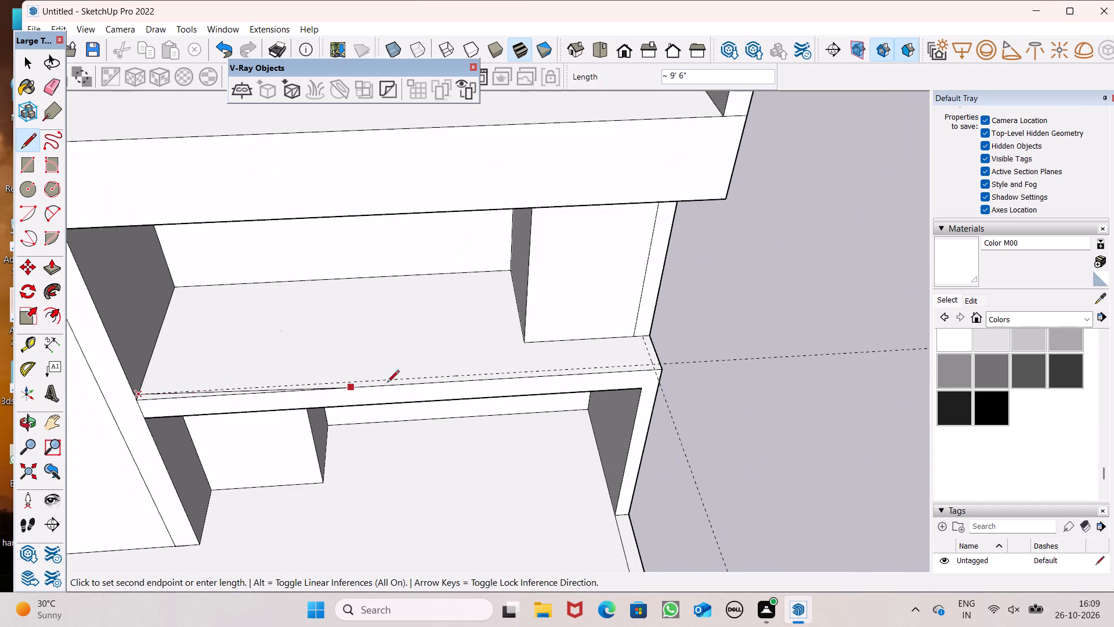
scroll(628, 369, up, 4)
scroll(681, 353, up, 7)
scroll(622, 366, up, 4)
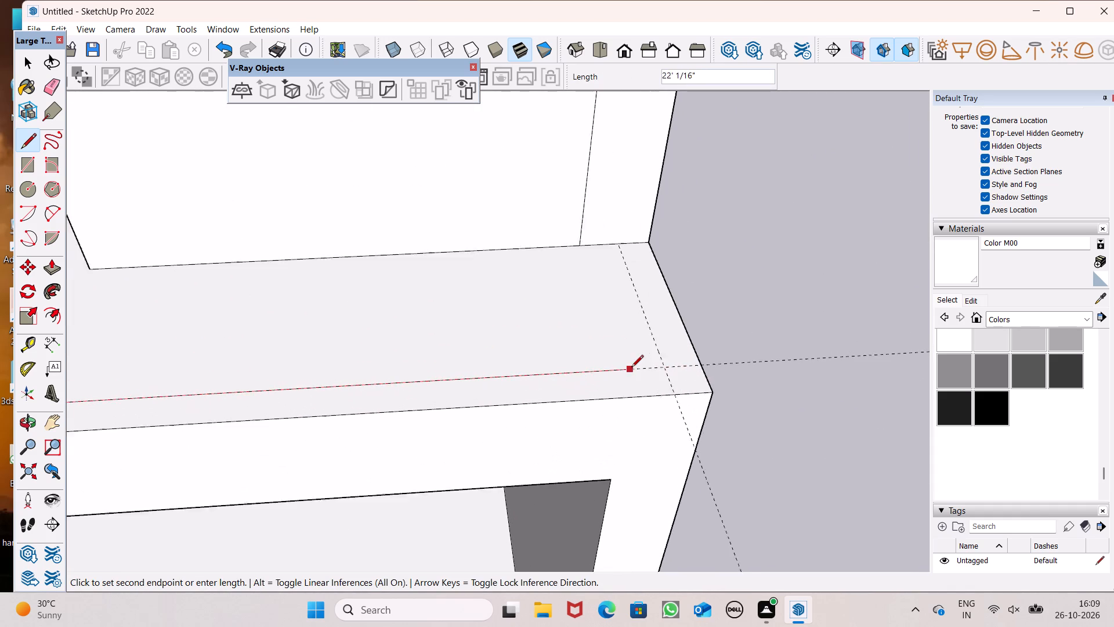
scroll(631, 368, up, 2)
click(674, 370)
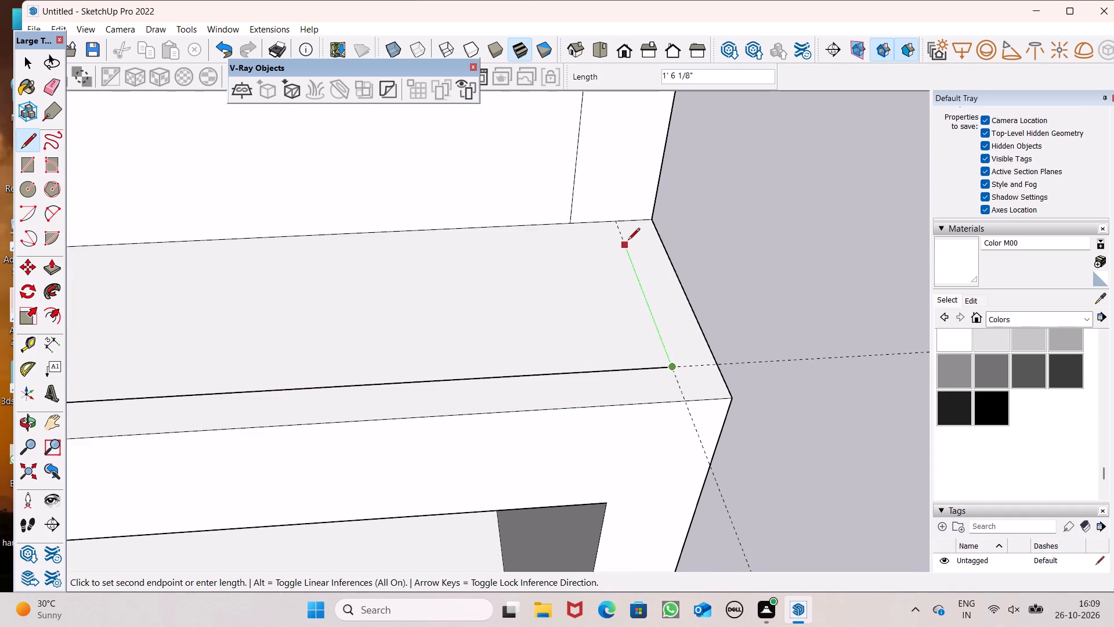
click(617, 221)
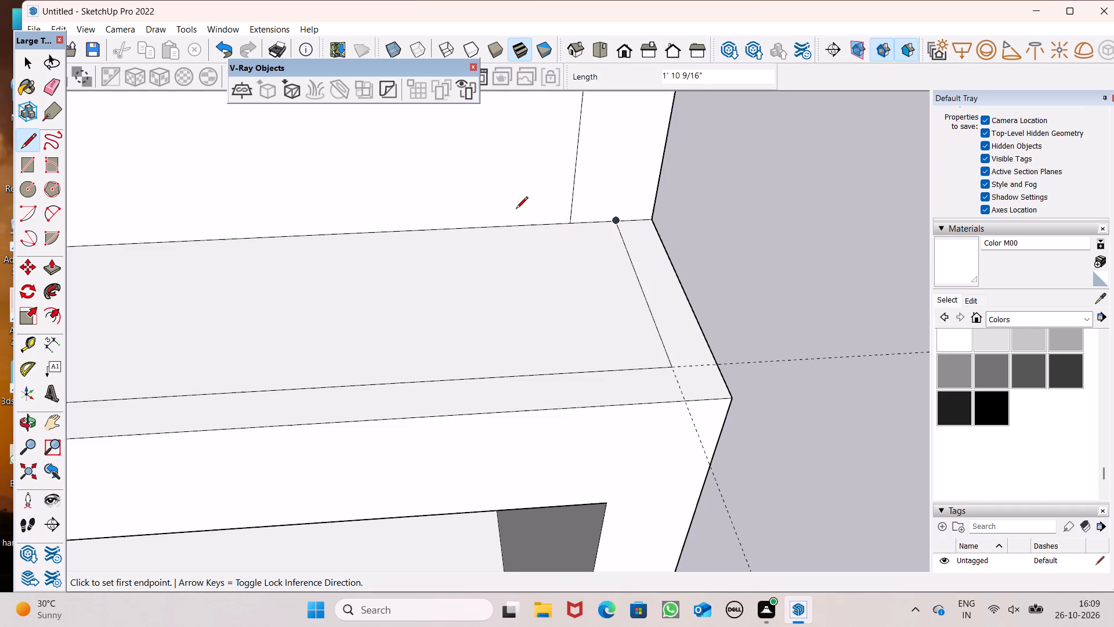
Erase the two guide lines at the first-floor slab's outer corner.
scroll(516, 208, down, 13)
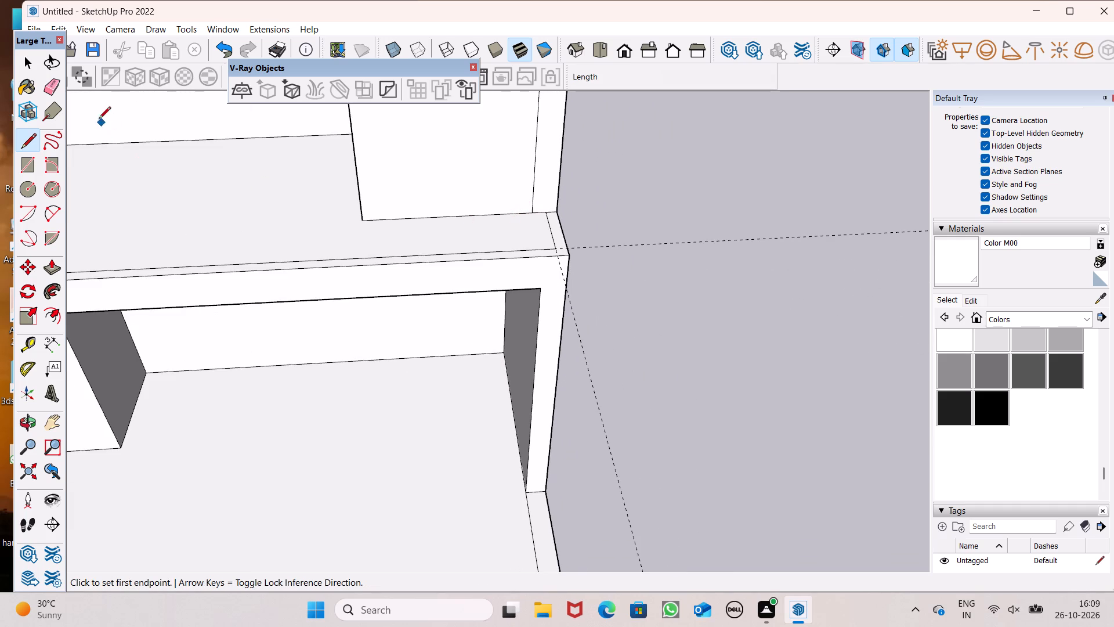
click(46, 84)
drag(657, 233, 653, 252)
drag(586, 375, 595, 367)
Push/Pull the 4" strip along the first-floor slab's front and outer side edges up 3' to form the balcony parapet.
scroll(660, 298, down, 4)
middle_drag(661, 356, 660, 328)
scroll(660, 326, up, 1)
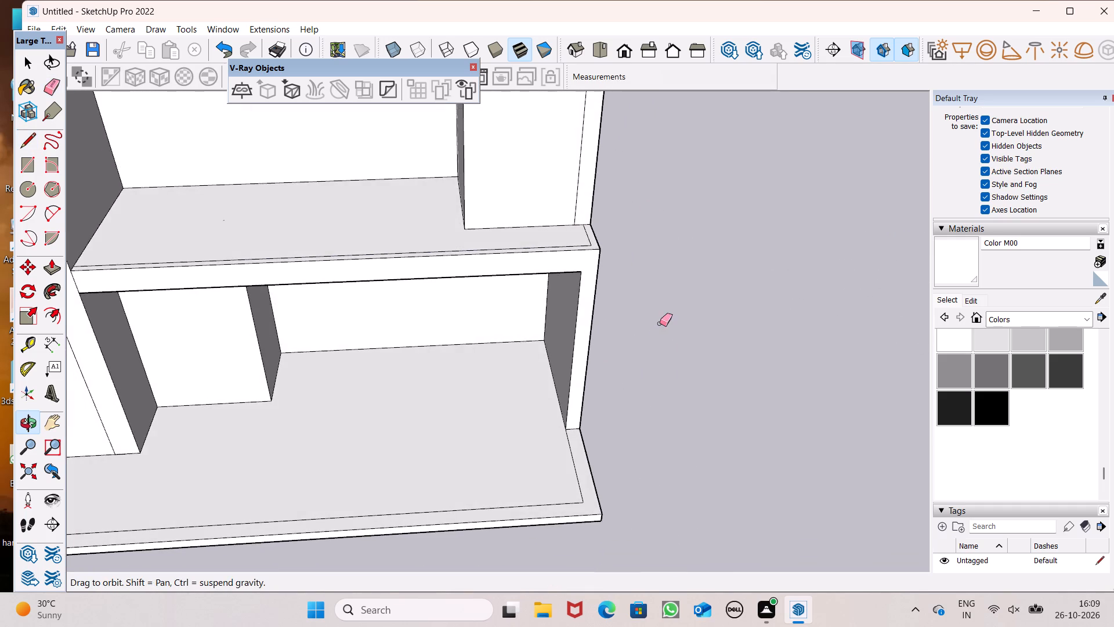
scroll(671, 319, down, 3)
middle_drag(685, 333, 634, 361)
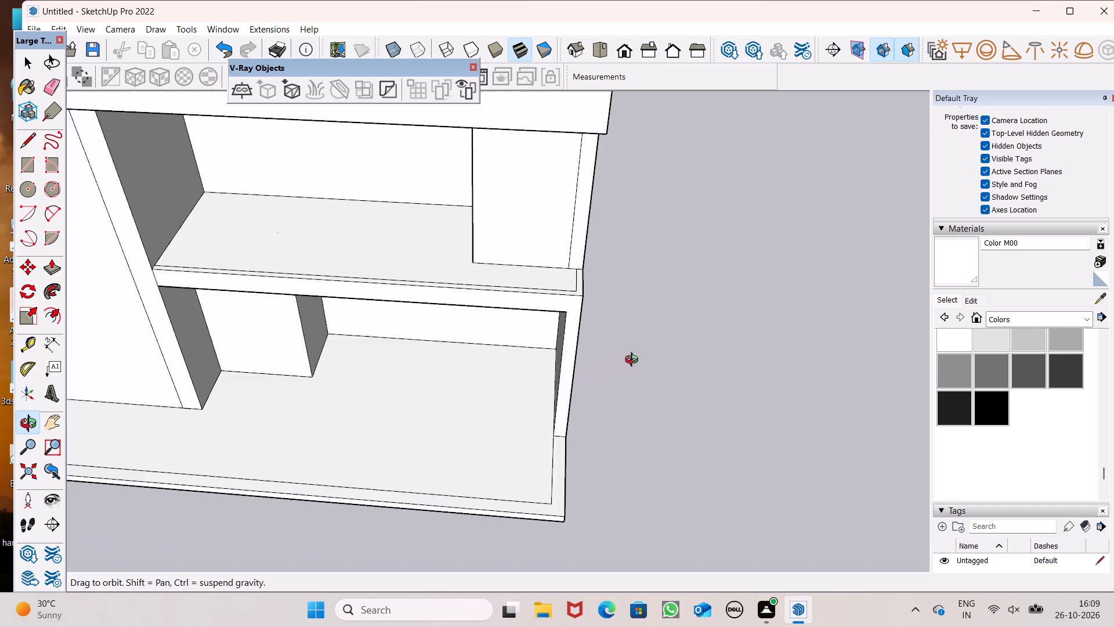
middle_drag(634, 361, 710, 359)
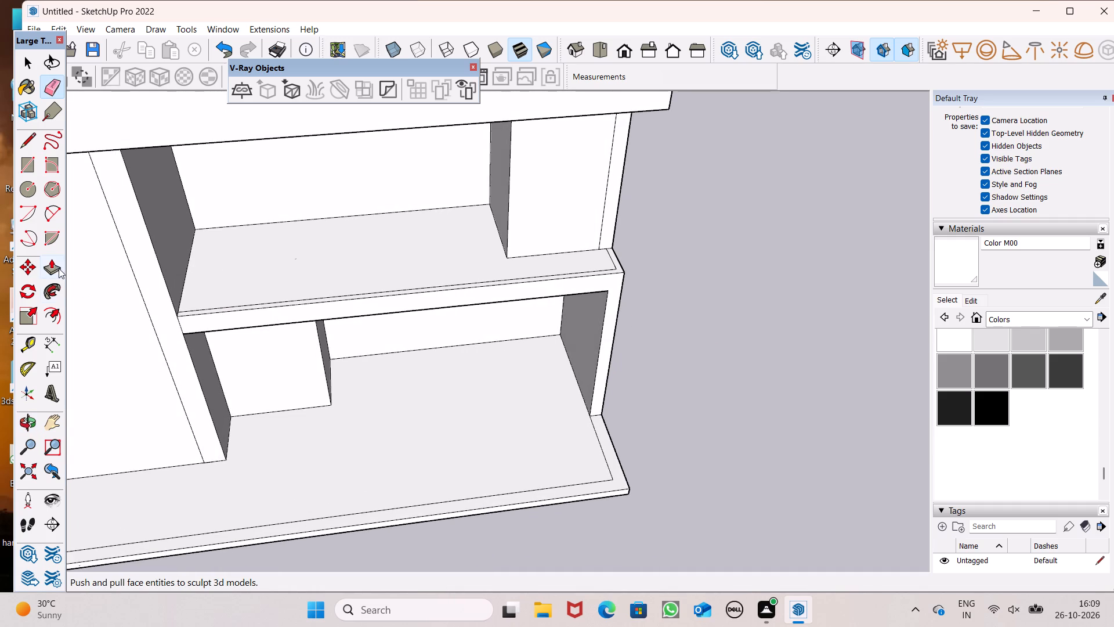
click(51, 273)
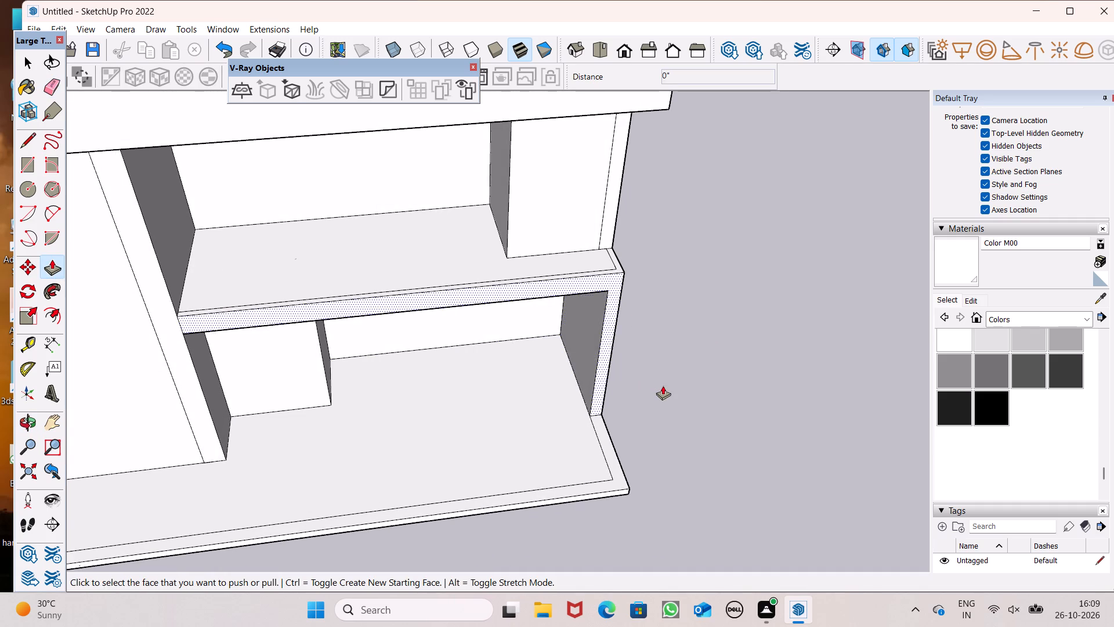
scroll(663, 385, down, 2)
middle_drag(877, 477, 714, 489)
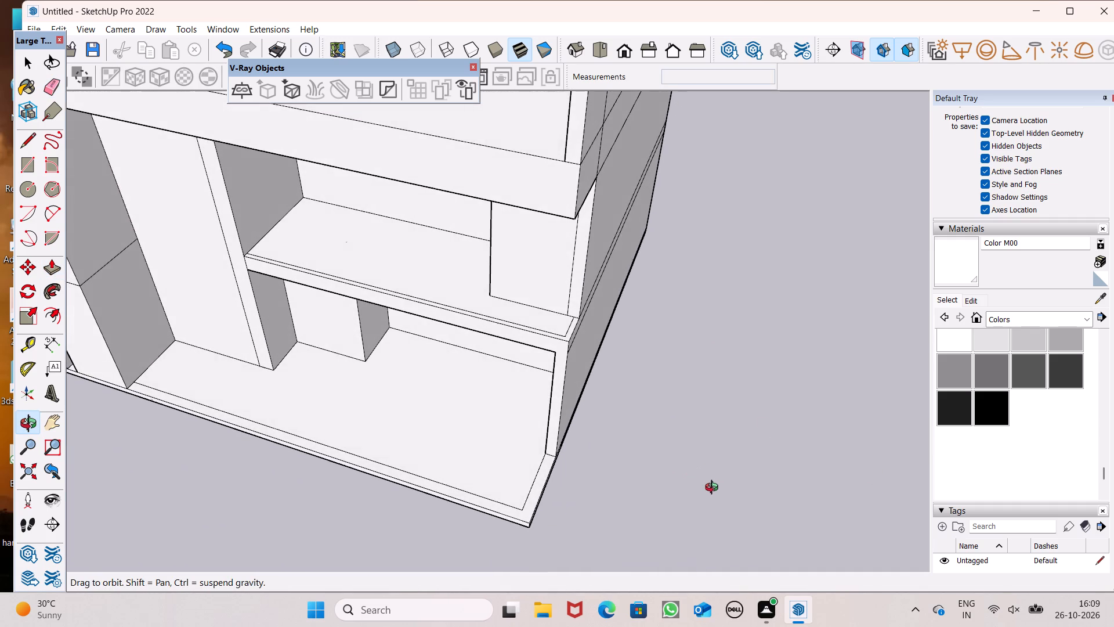
middle_drag(714, 489, 715, 485)
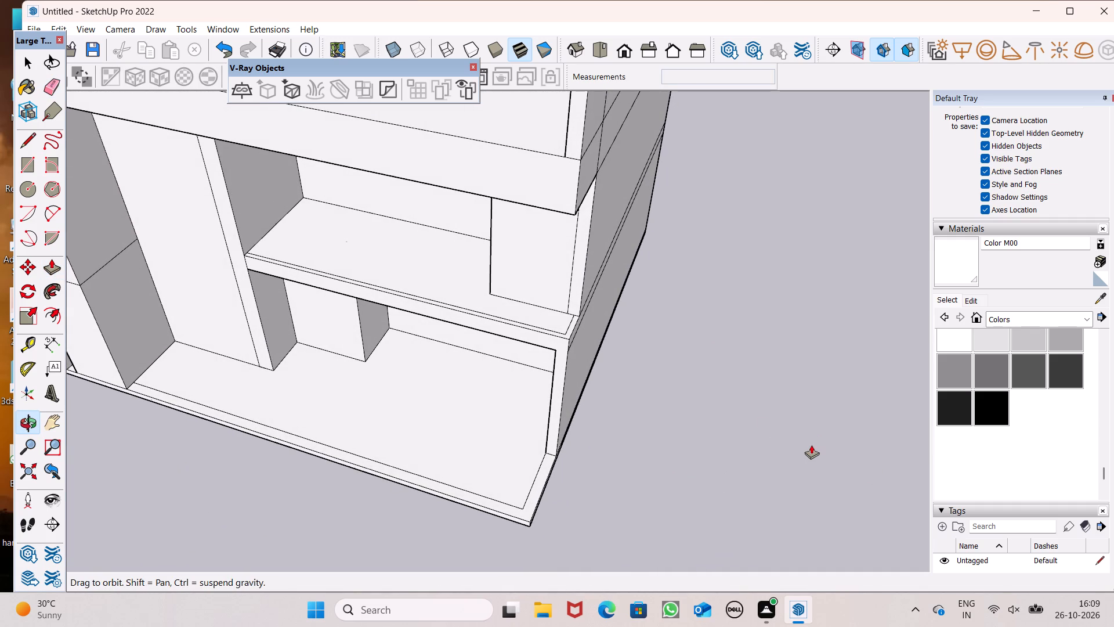
scroll(555, 308, up, 5)
scroll(568, 351, down, 1)
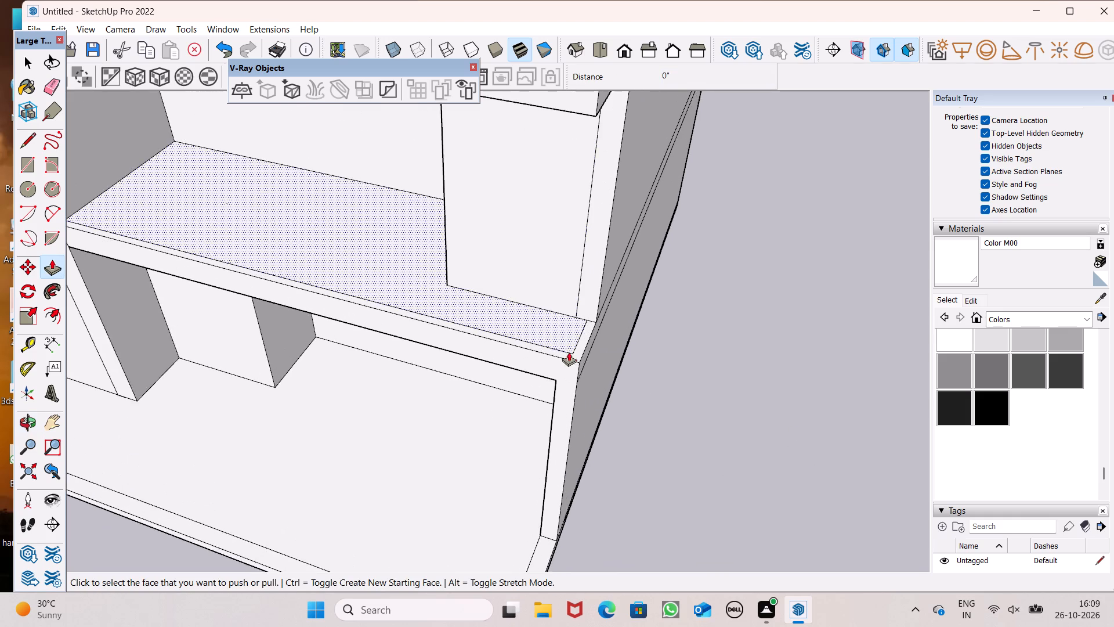
scroll(569, 352, down, 2)
middle_drag(657, 397, 702, 434)
scroll(636, 369, up, 4)
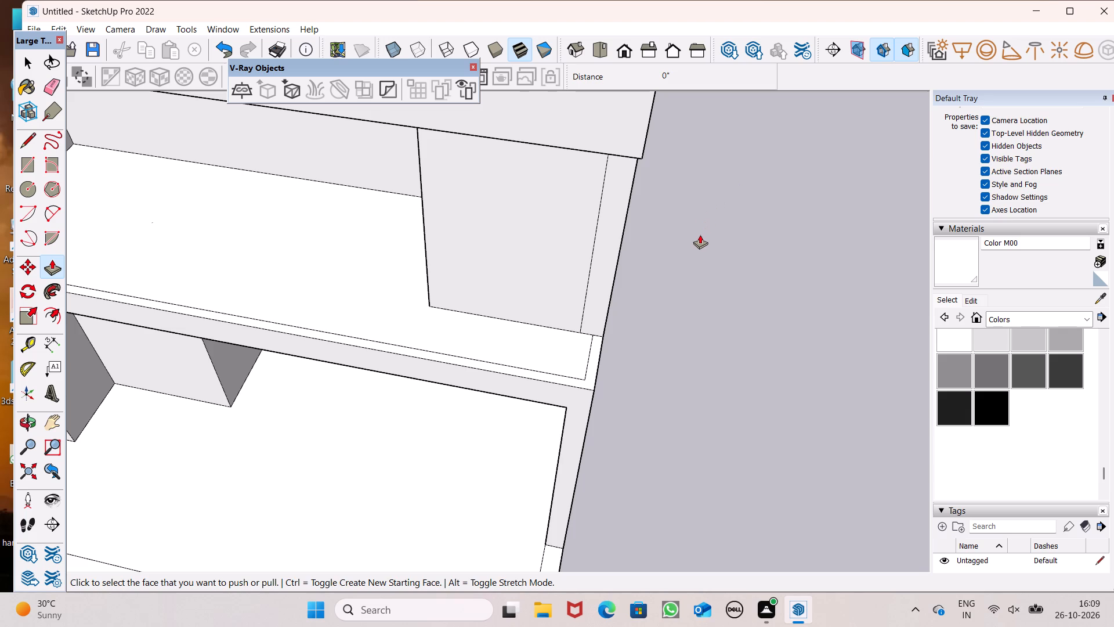
scroll(585, 266, down, 1)
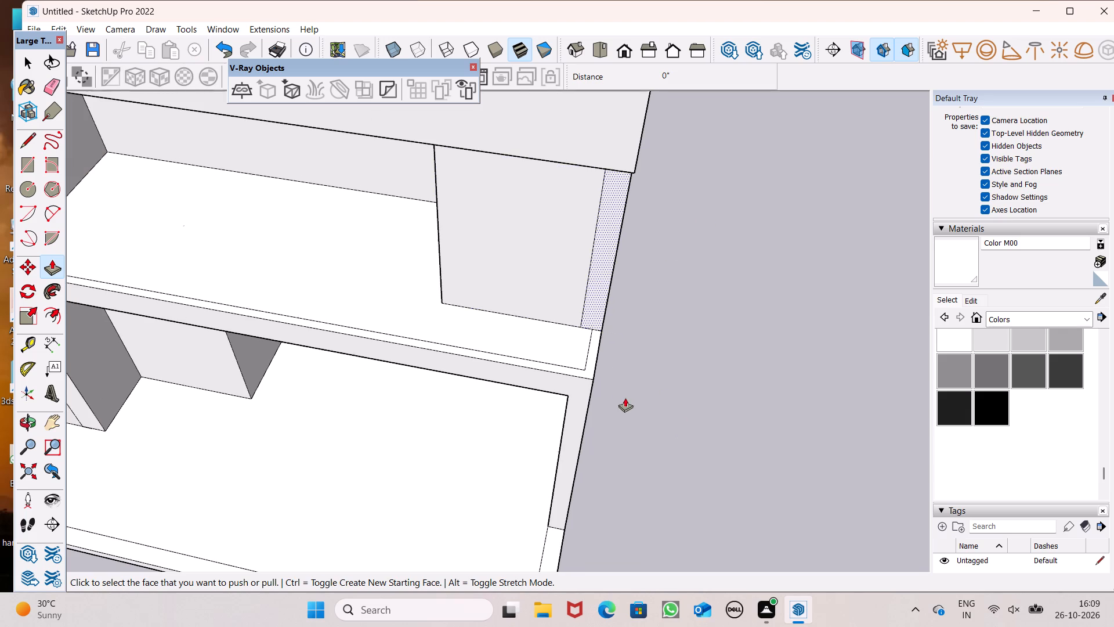
scroll(583, 372, up, 6)
scroll(583, 372, down, 2)
middle_drag(600, 397, 610, 374)
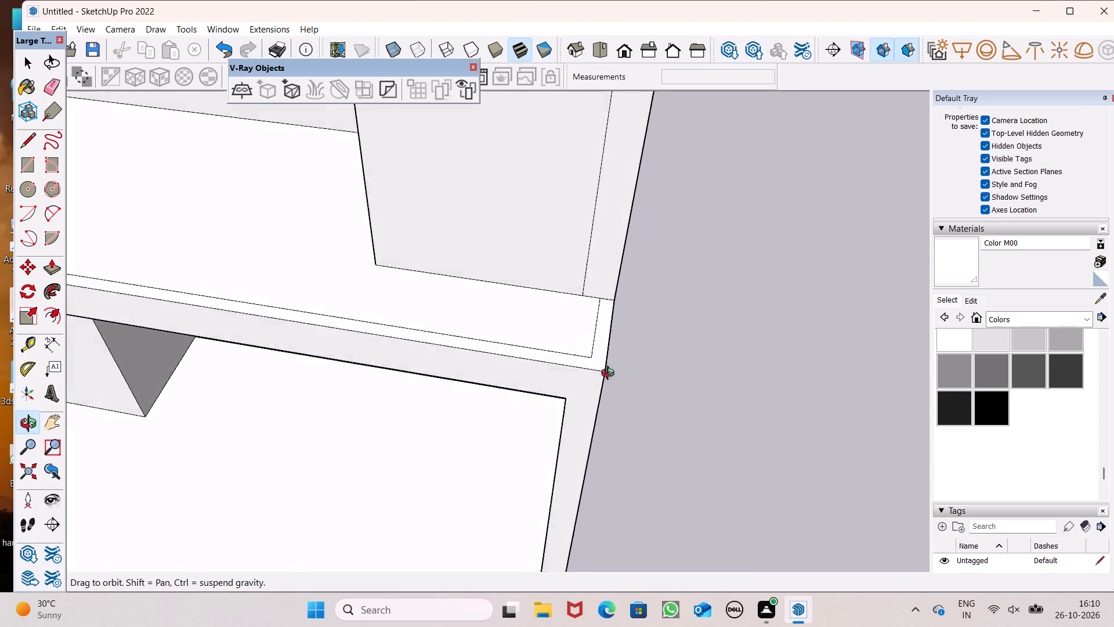
middle_drag(610, 374, 619, 338)
scroll(614, 338, down, 4)
middle_drag(648, 394, 647, 361)
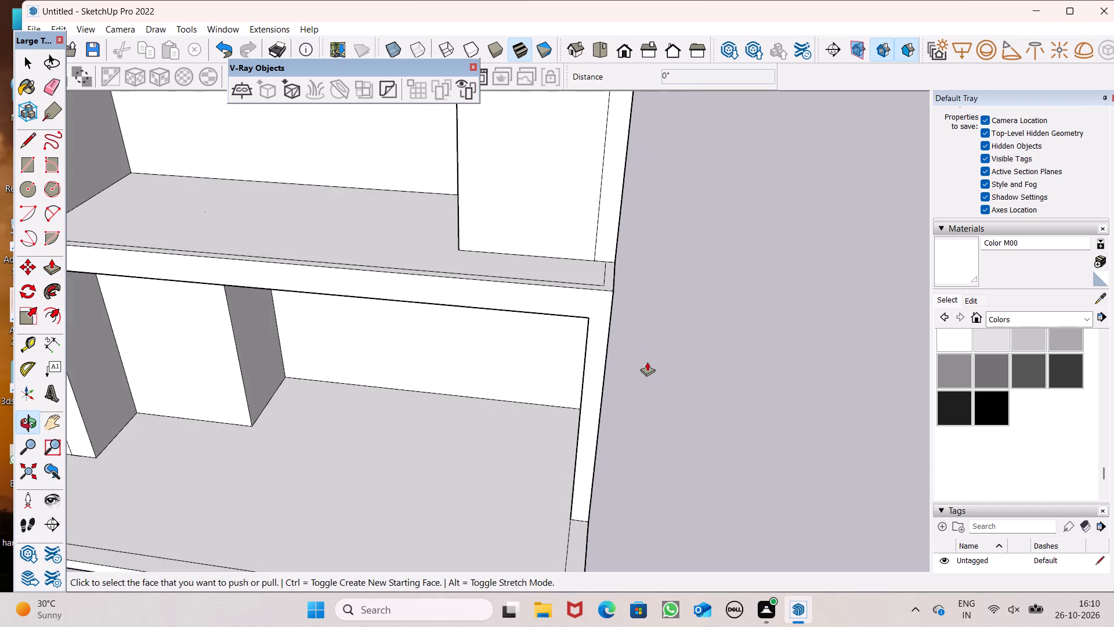
scroll(648, 361, down, 8)
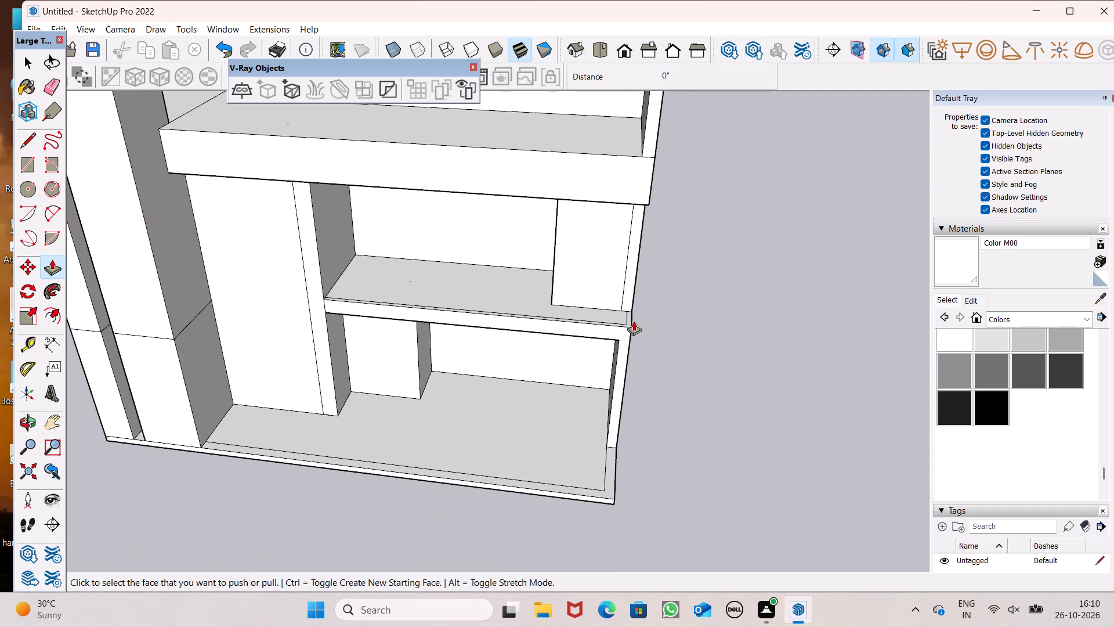
scroll(638, 293, up, 6)
scroll(636, 294, down, 3)
middle_drag(637, 352, 635, 421)
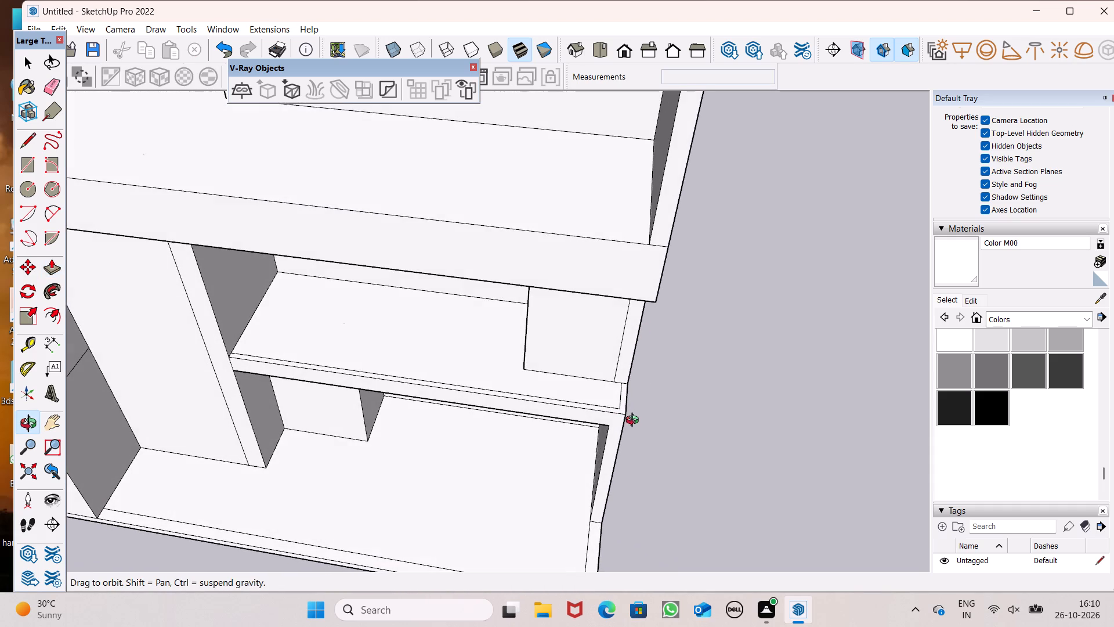
middle_drag(635, 421, 635, 419)
scroll(572, 355, up, 7)
middle_drag(607, 411, 610, 426)
scroll(610, 426, up, 1)
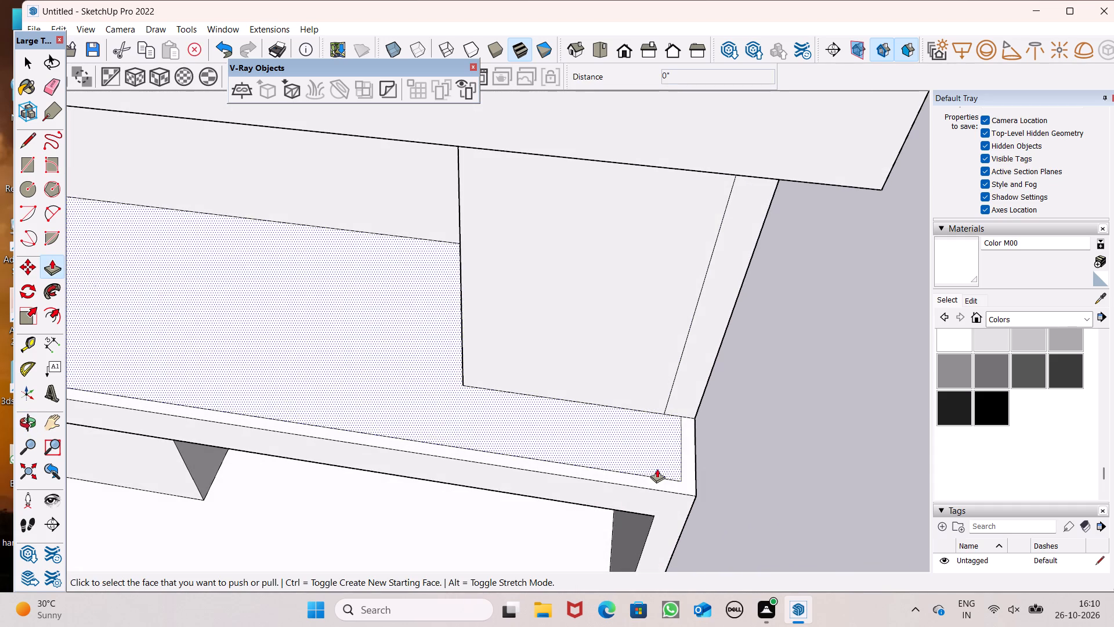
drag(686, 463, 687, 451)
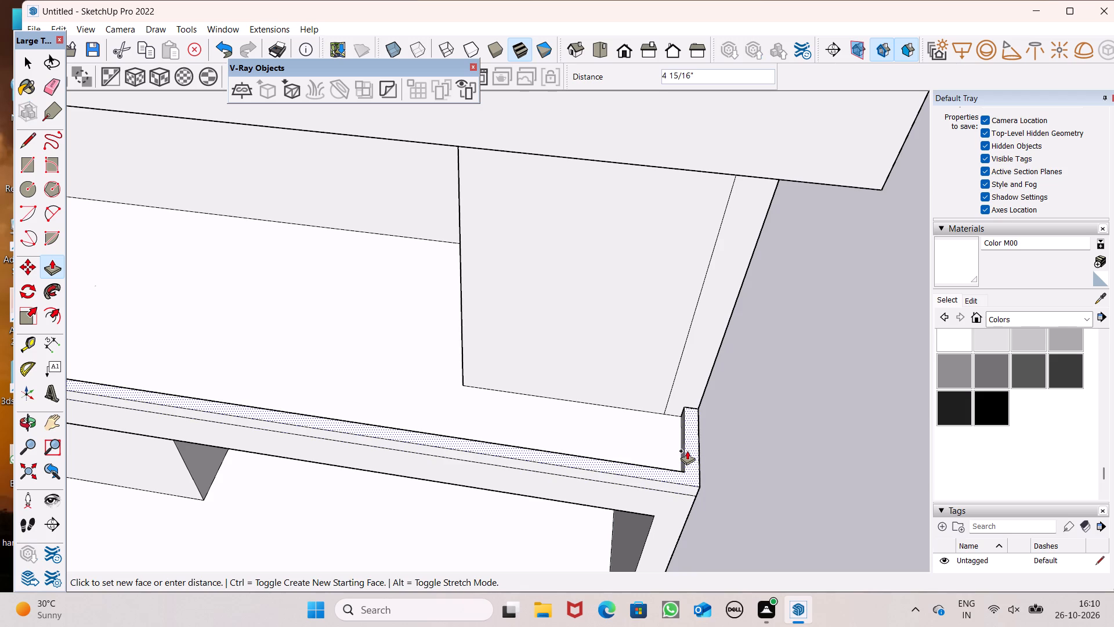
drag(687, 451, 679, 409)
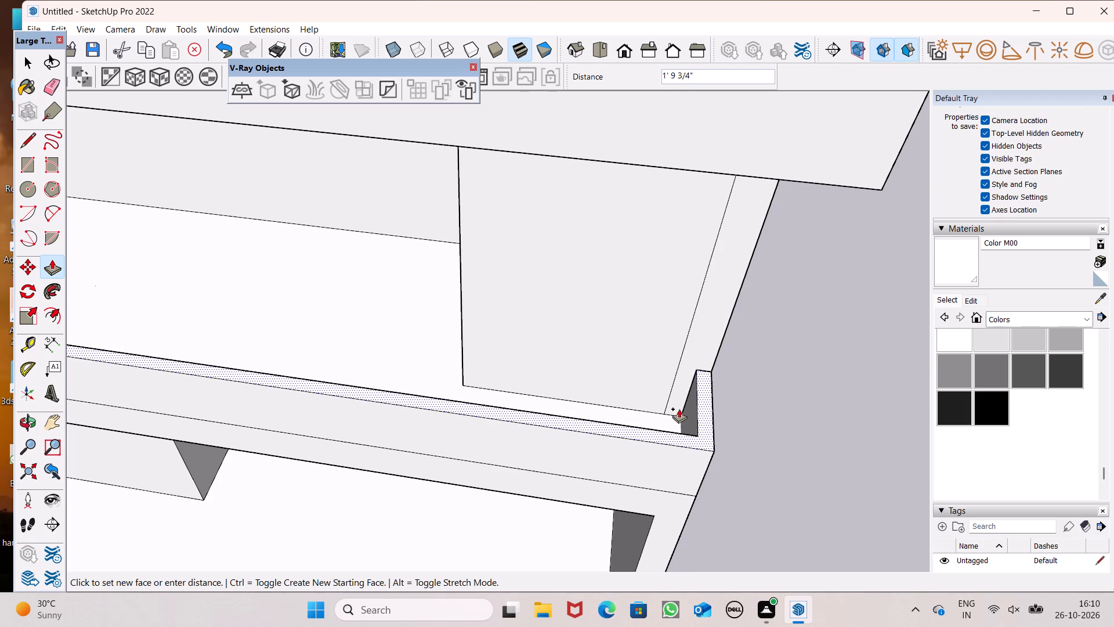
drag(679, 409, 677, 404)
text(3')
key(Return)
Pull the parapet's long front face outward about 6 7/8" beyond the first-floor slab's front edge.
scroll(674, 414, down, 3)
middle_drag(688, 409, 685, 301)
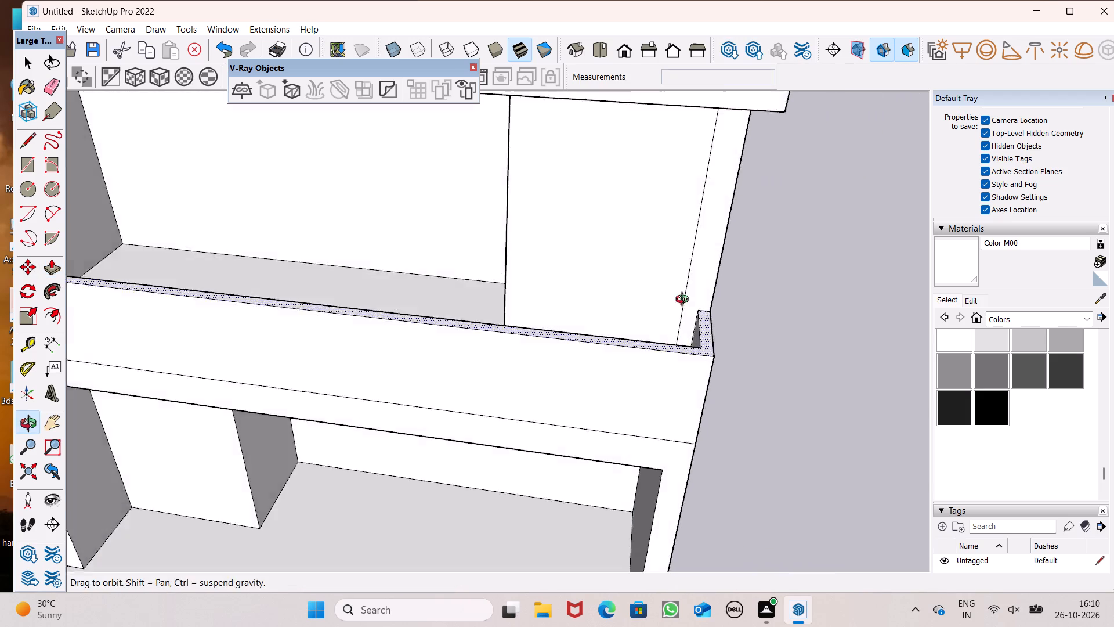
middle_drag(685, 301, 686, 276)
scroll(855, 391, down, 4)
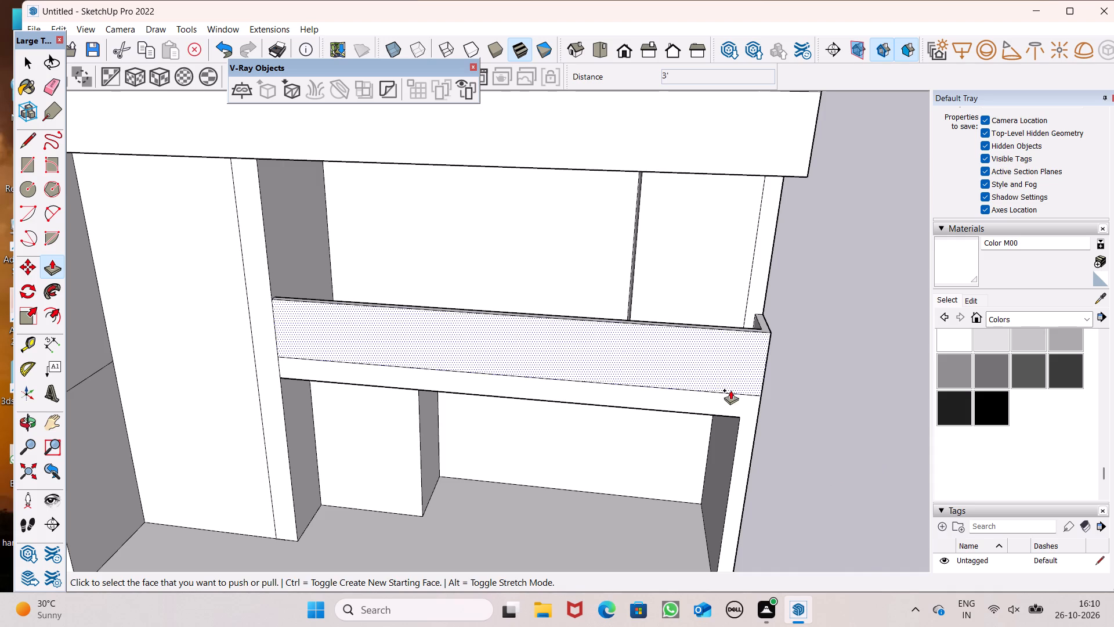
middle_drag(737, 379, 619, 336)
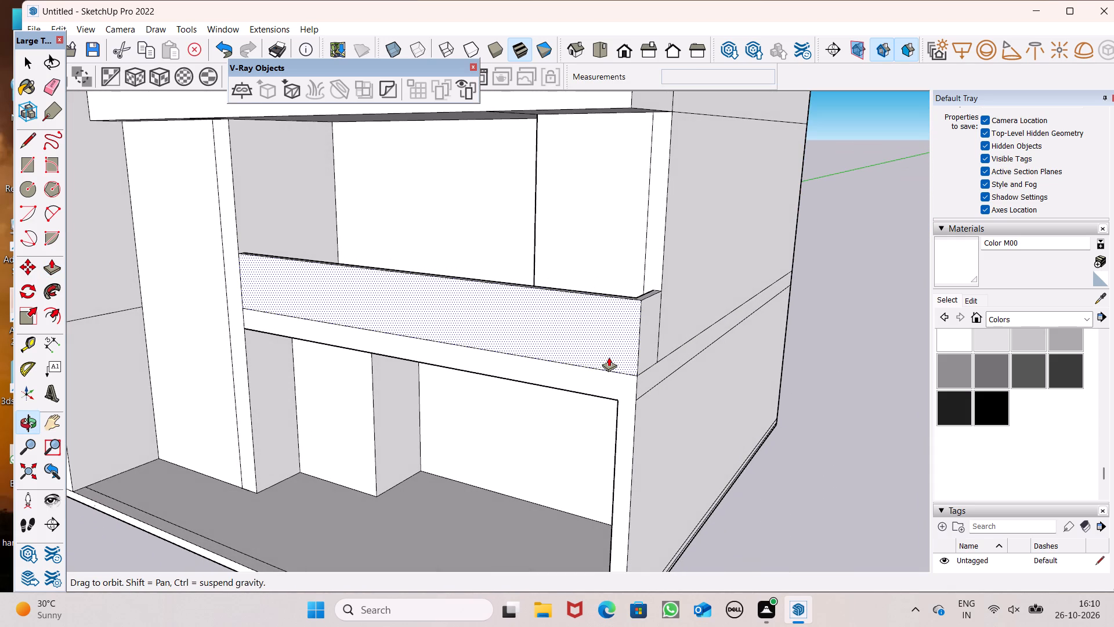
middle_drag(606, 390, 594, 348)
scroll(594, 348, up, 1)
middle_drag(596, 348, 594, 334)
scroll(595, 341, up, 1)
scroll(589, 287, up, 1)
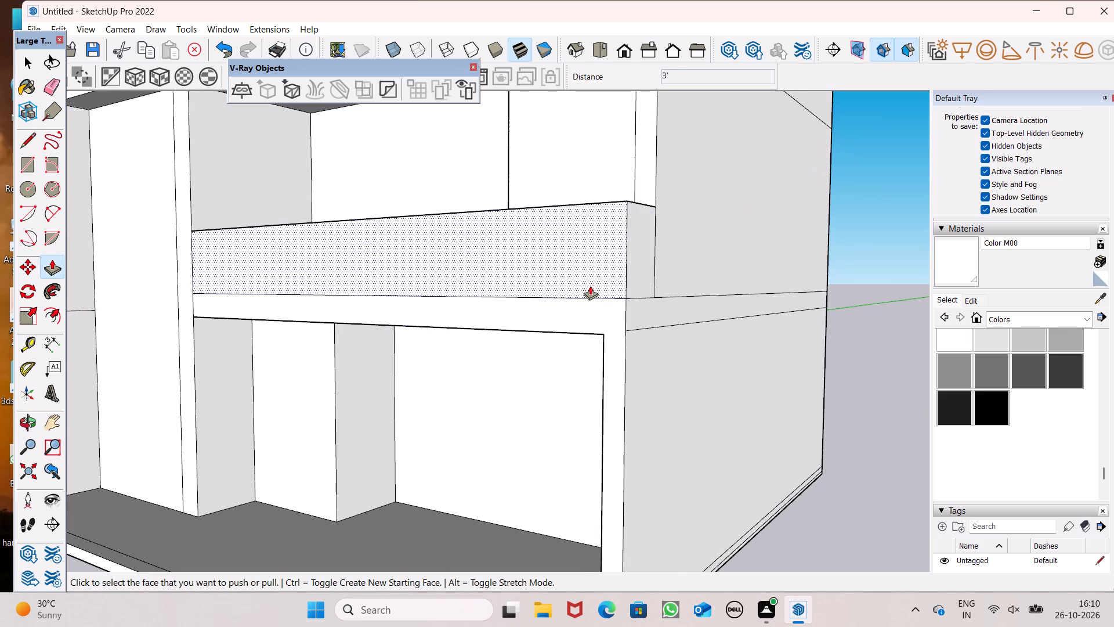
drag(590, 284, 581, 295)
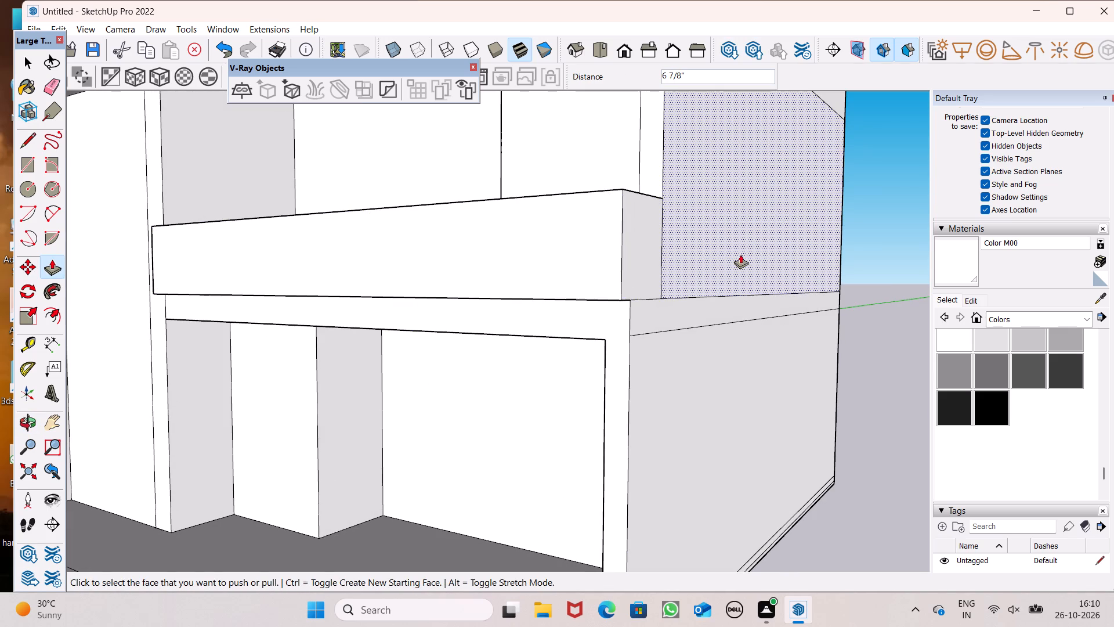
Pull the parapet's front face outward by about another 6 13/16".
middle_drag(751, 265, 1093, 340)
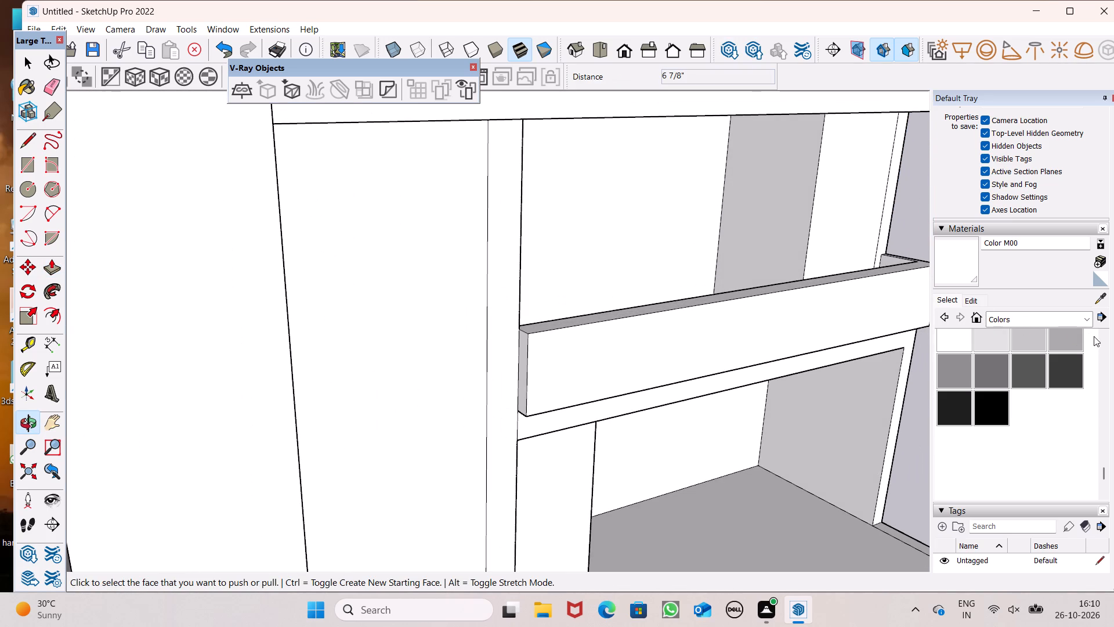
scroll(674, 350, down, 3)
middle_drag(656, 375, 664, 236)
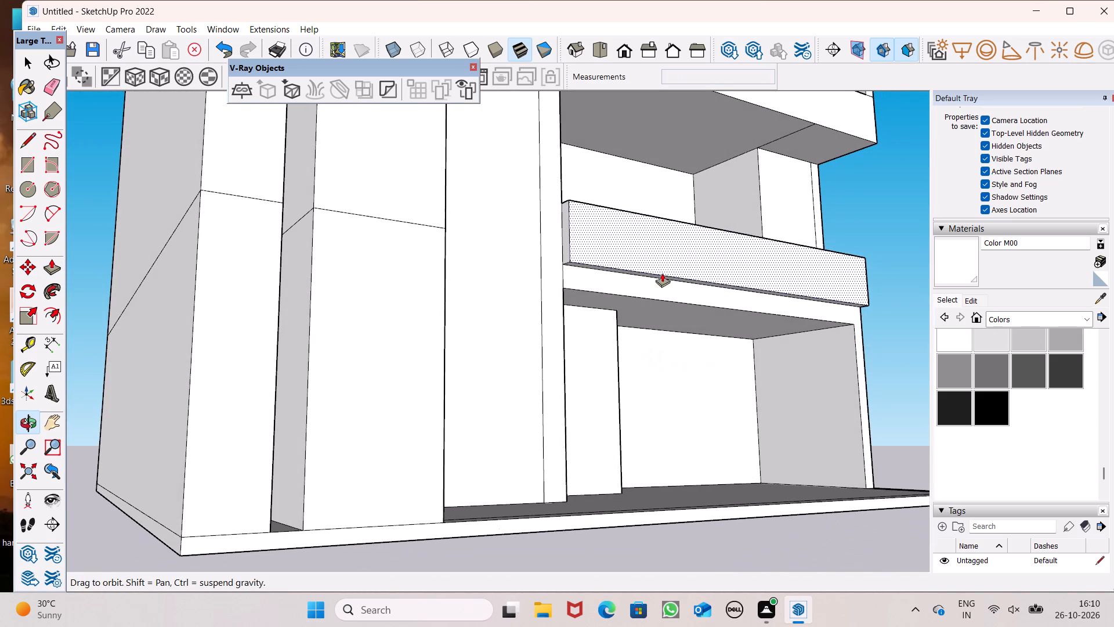
drag(652, 253, 662, 257)
Extend the parapet's inner end face about 1' 2 15/16" across the adjoining wall's front, up to its vertical edge line.
middle_drag(644, 266, 679, 308)
scroll(598, 304, up, 2)
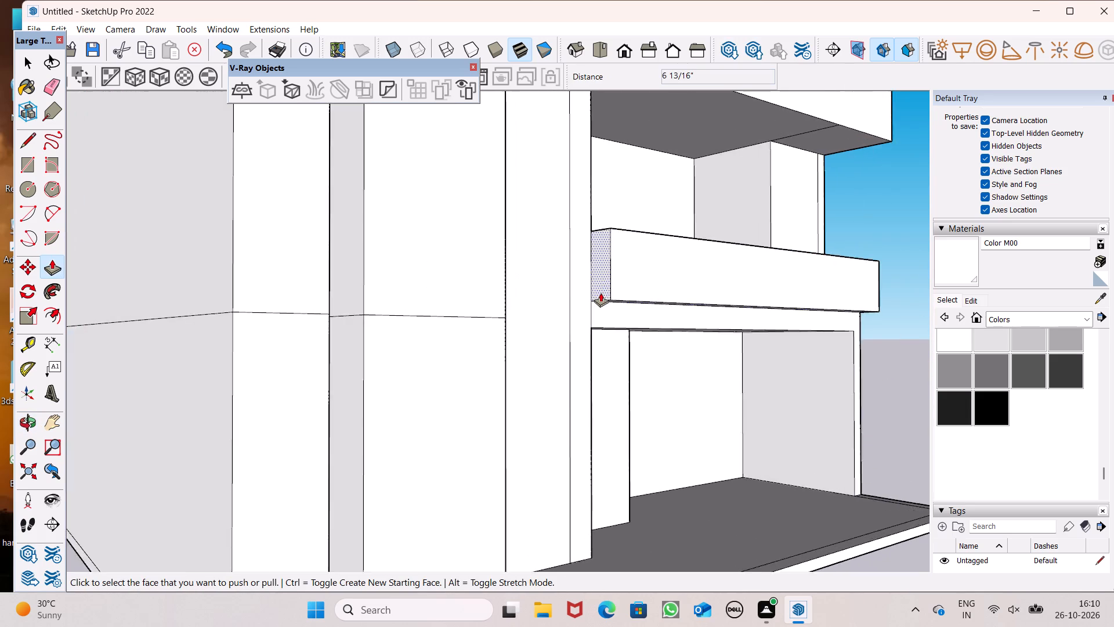
scroll(601, 293, up, 3)
drag(602, 280, 550, 323)
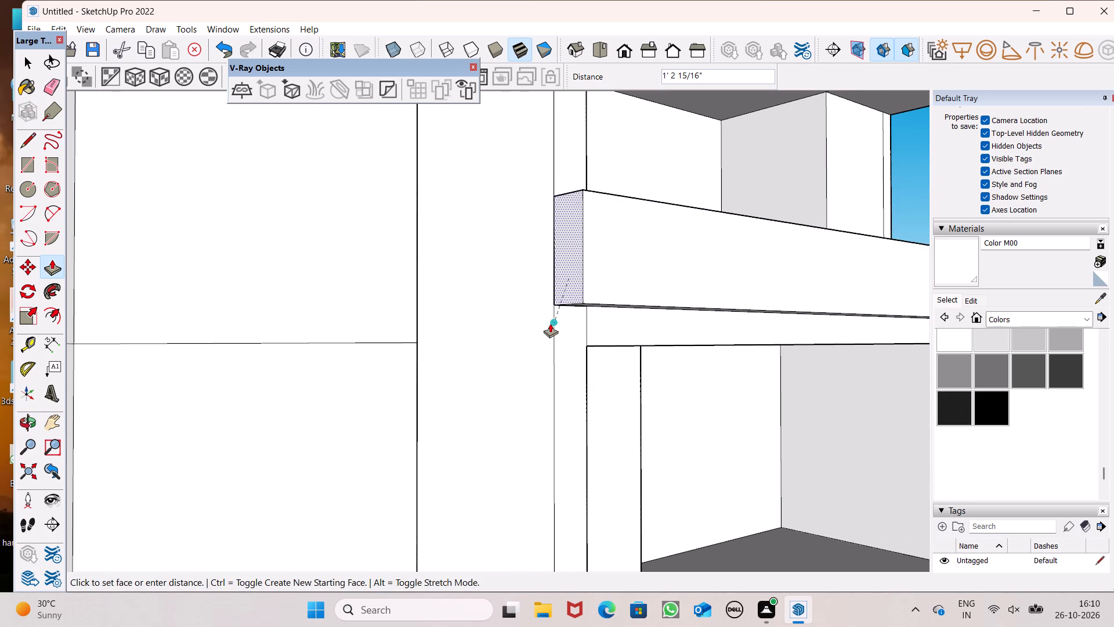
drag(550, 323, 551, 321)
Raise the top face of the first-floor balcony parapet by 2'.
scroll(549, 296, down, 5)
middle_drag(548, 308, 310, 392)
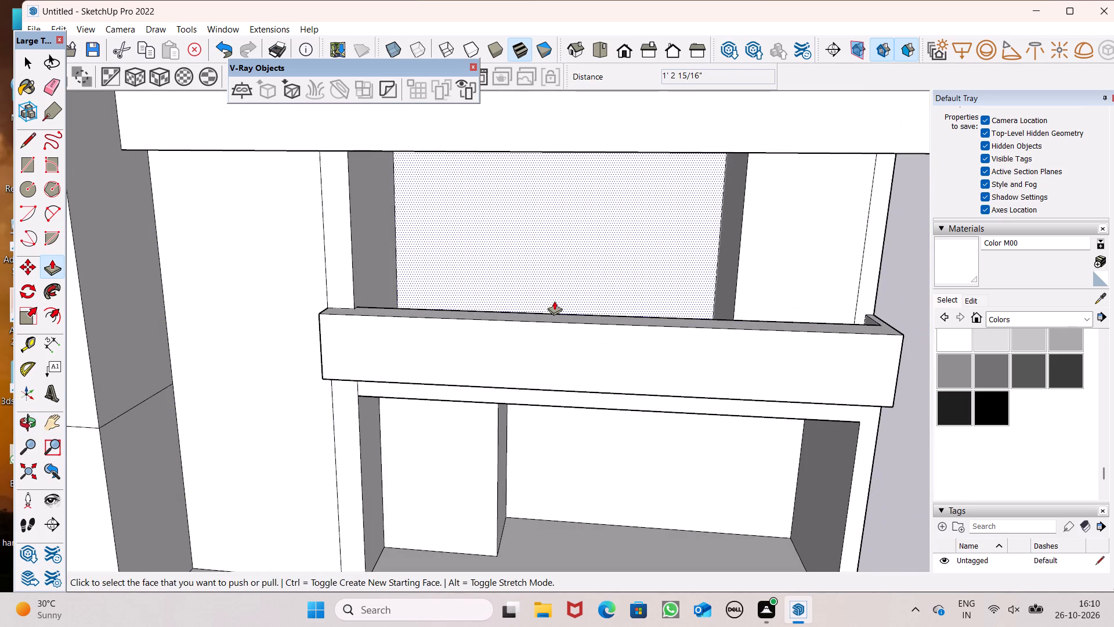
scroll(554, 300, down, 1)
scroll(508, 291, down, 2)
middle_drag(591, 348, 368, 415)
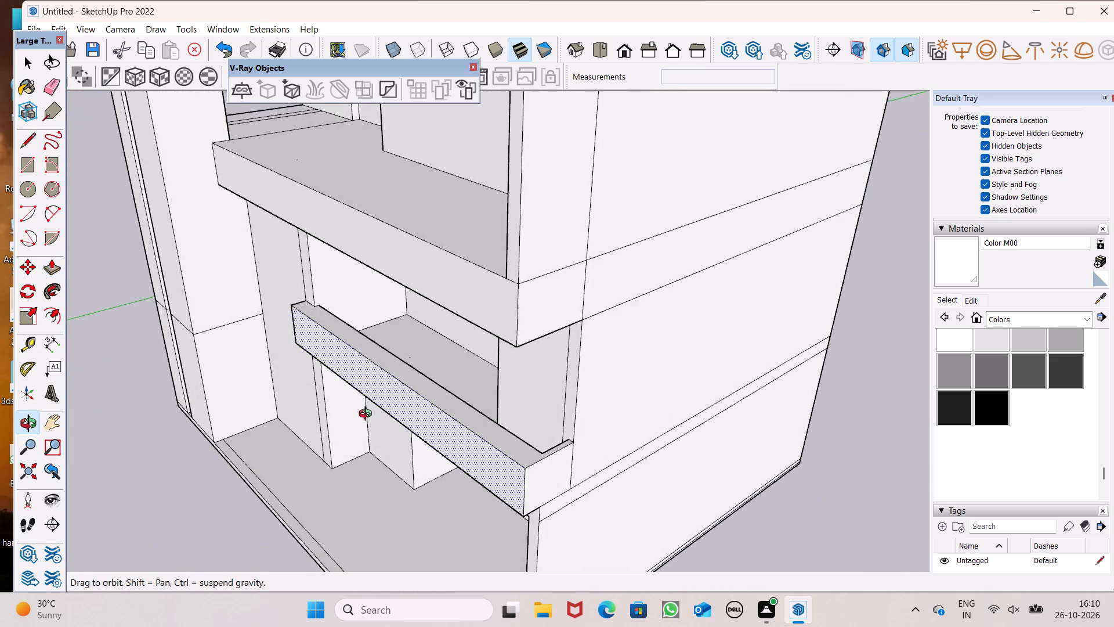
middle_drag(368, 415, 574, 313)
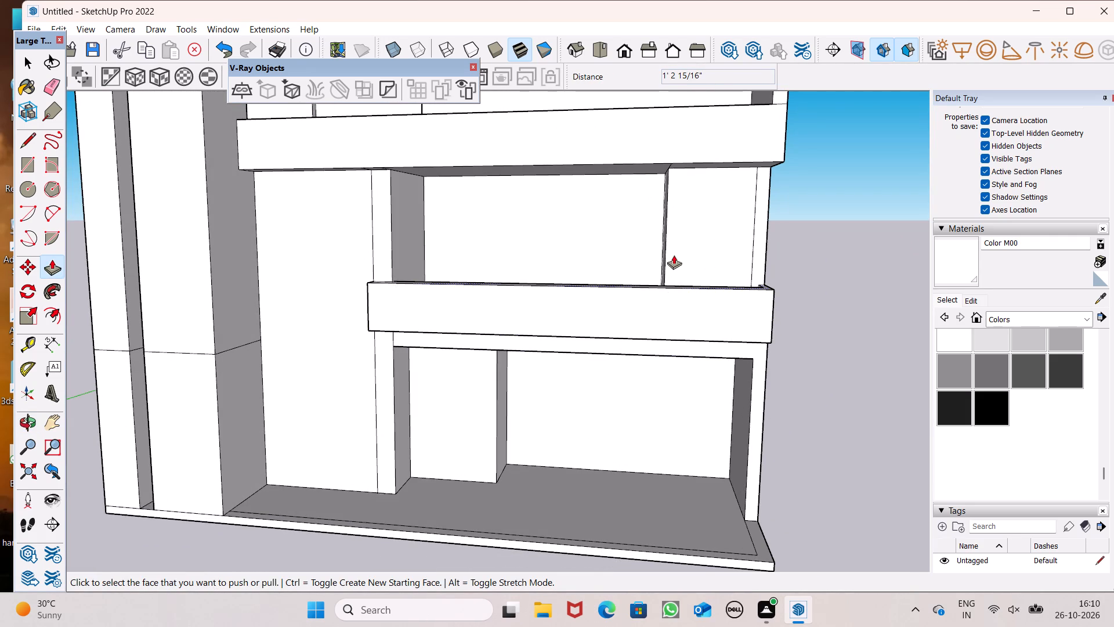
middle_drag(690, 268, 673, 367)
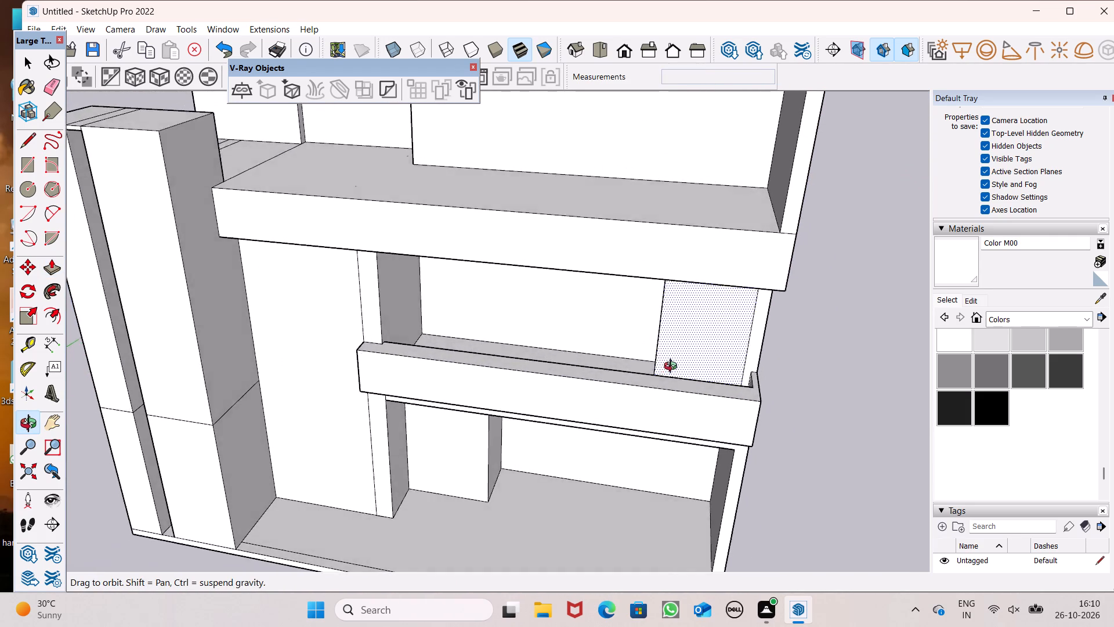
middle_drag(673, 367, 554, 428)
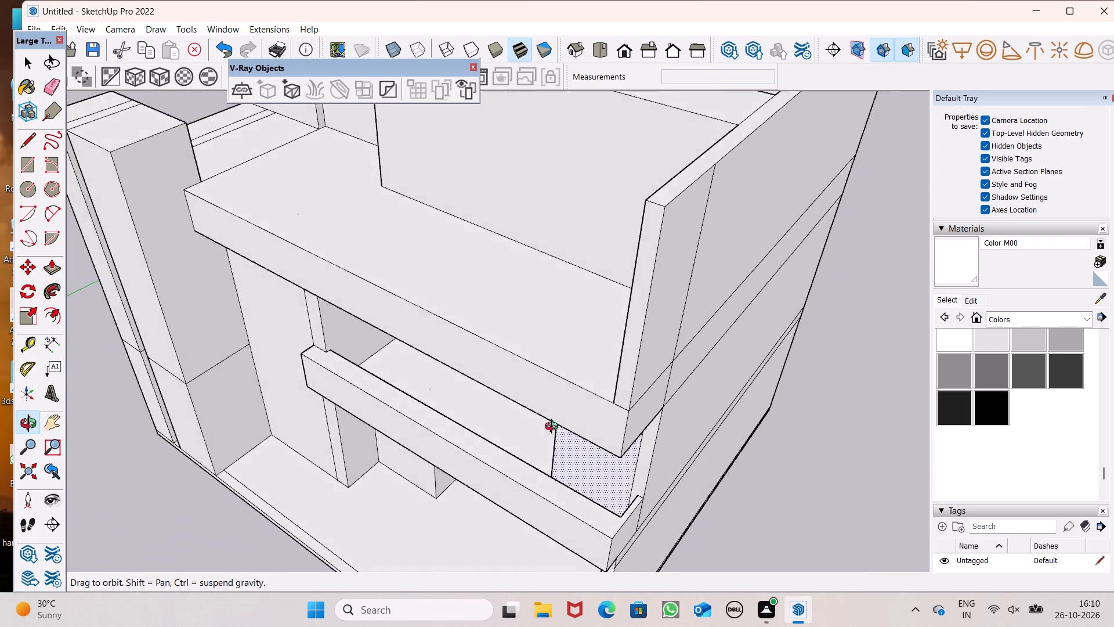
middle_drag(554, 428, 721, 376)
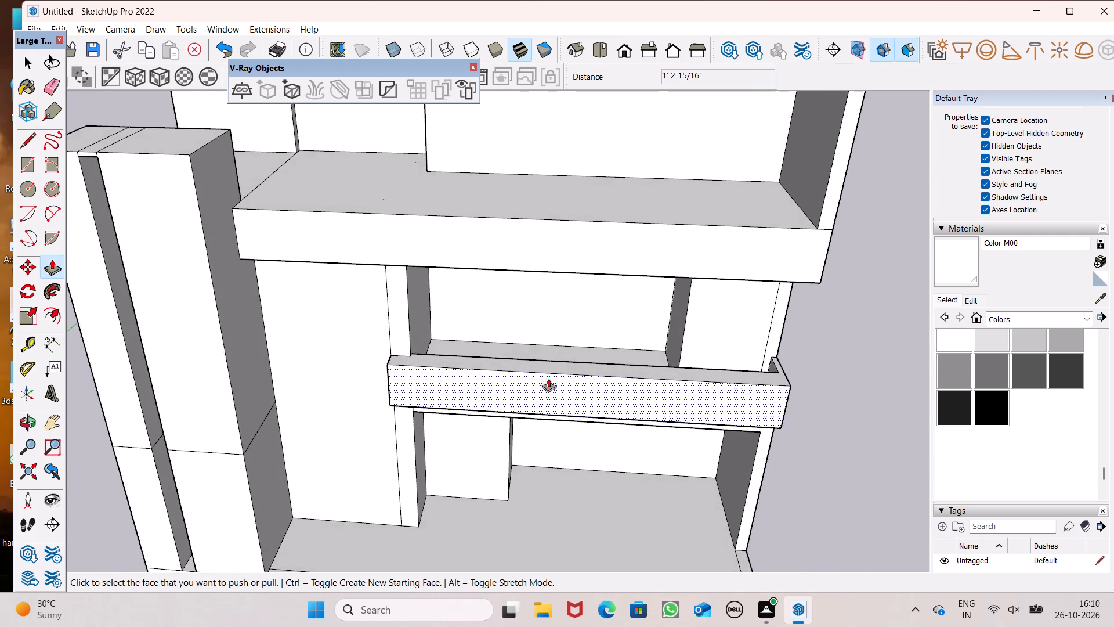
scroll(520, 370, up, 5)
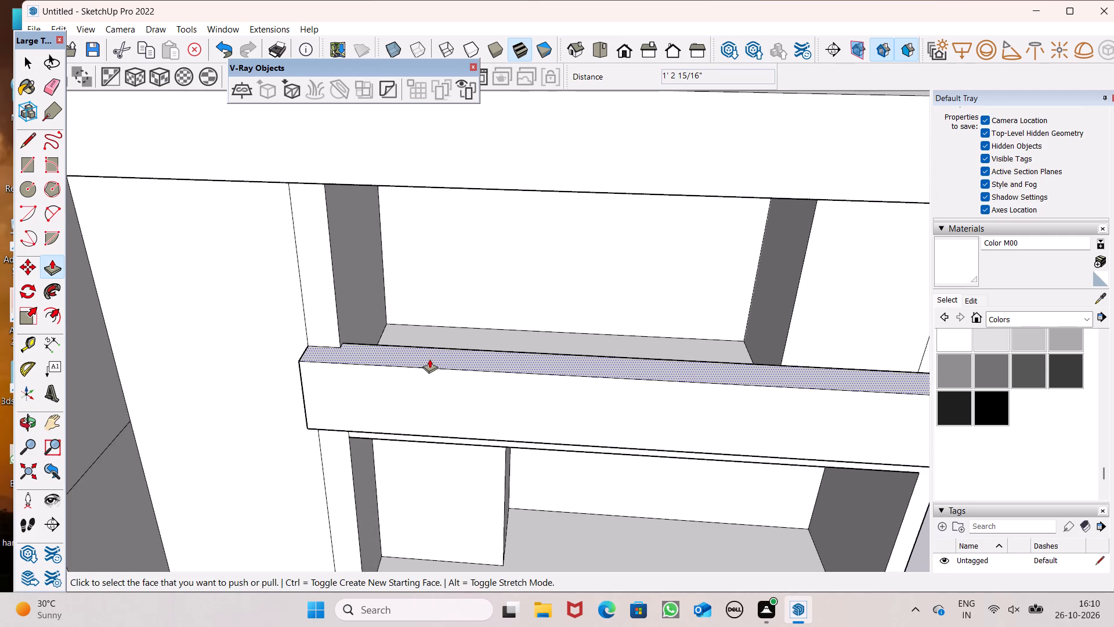
scroll(375, 350, up, 1)
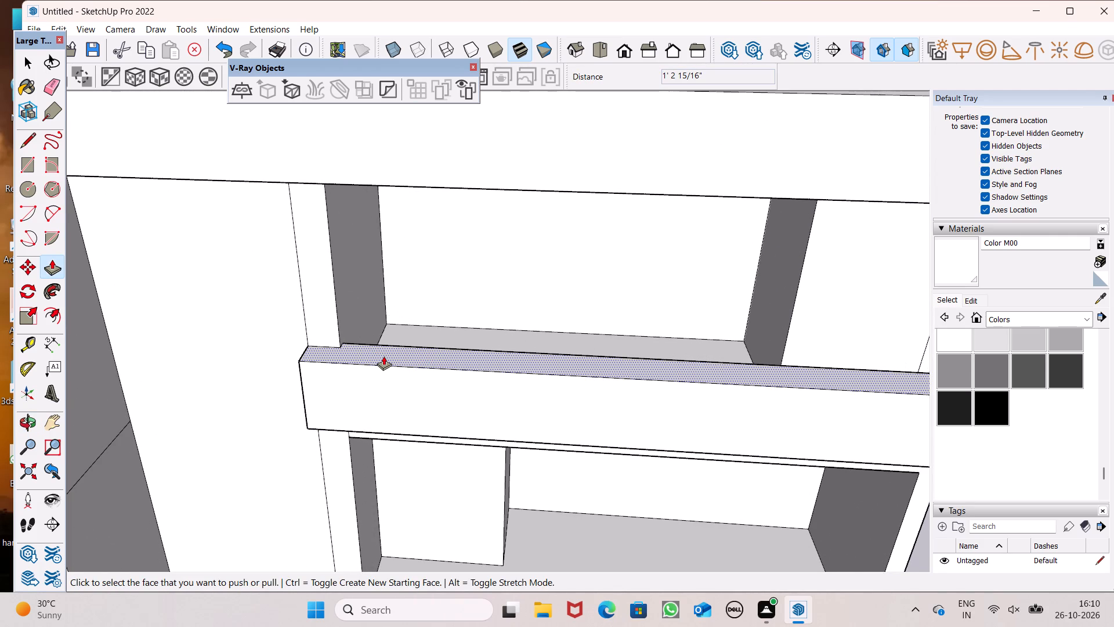
click(384, 356)
text(2')
key(Return)
Pull the parapet's top face up slightly further freehand and leave Push/Pull.
drag(384, 301, 384, 283)
key(space)
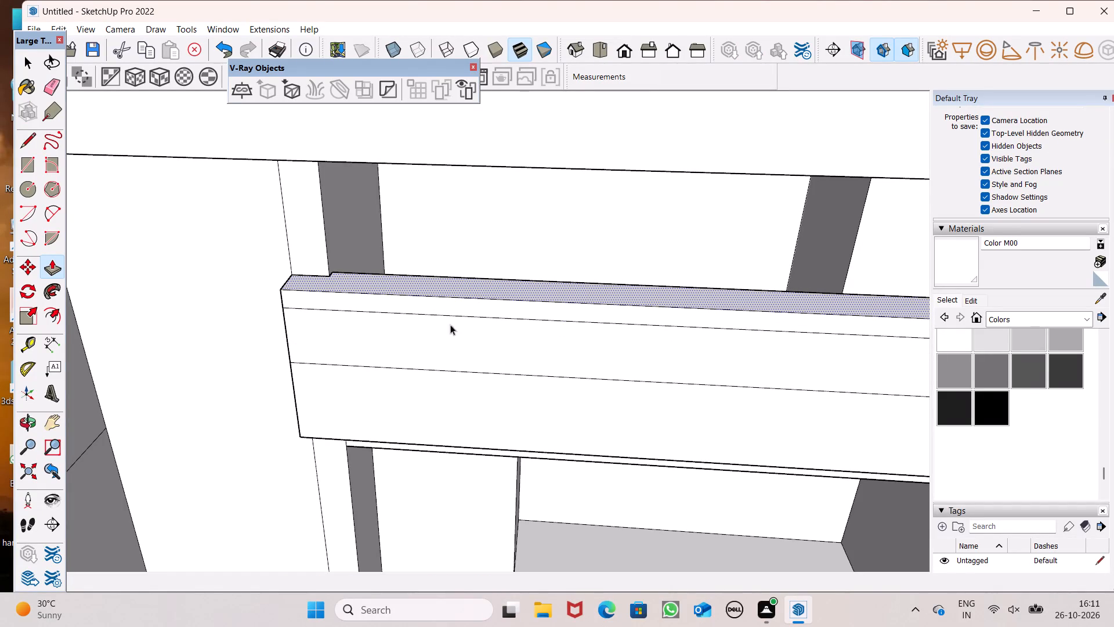
Paint the balcony parapet's top face with Color C02 from the Colors materials.
scroll(978, 381, up, 2)
scroll(1037, 391, up, 9)
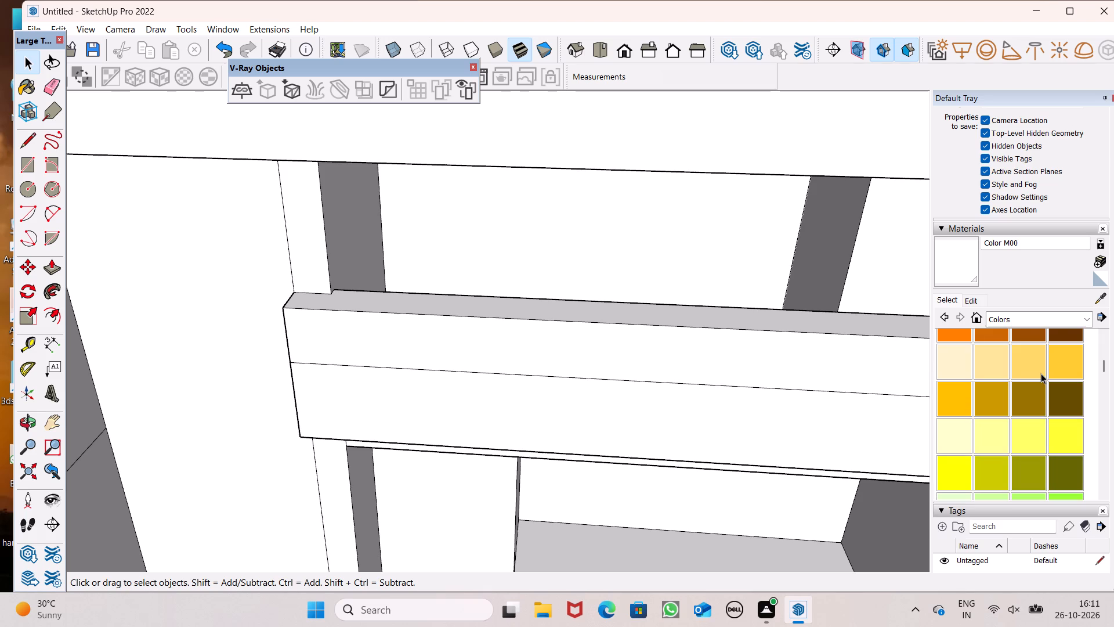
click(1023, 359)
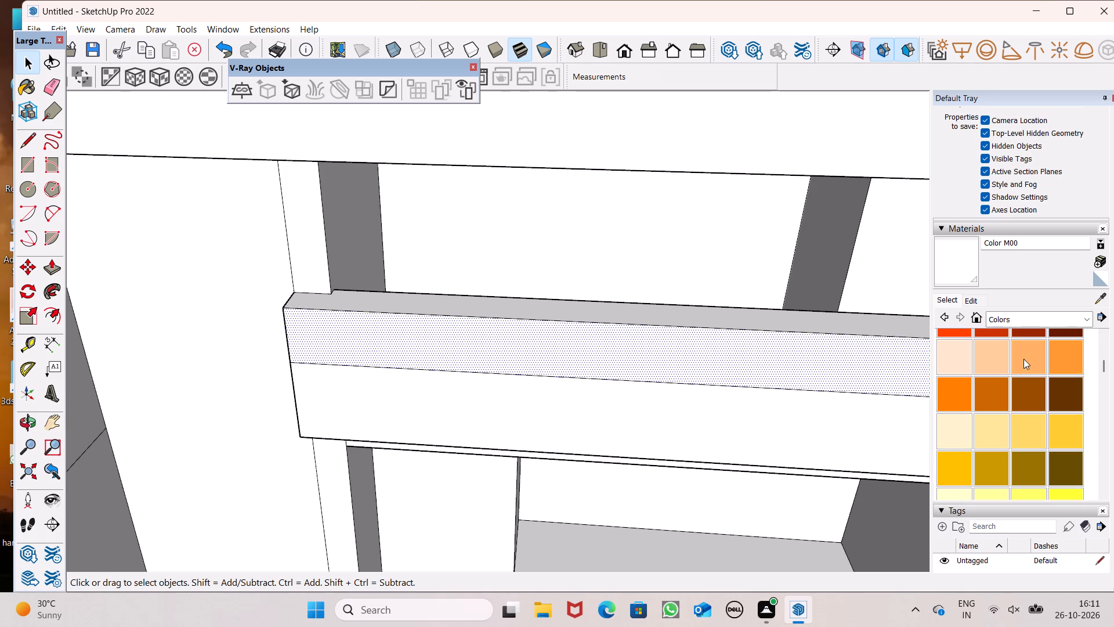
scroll(732, 394, up, 6)
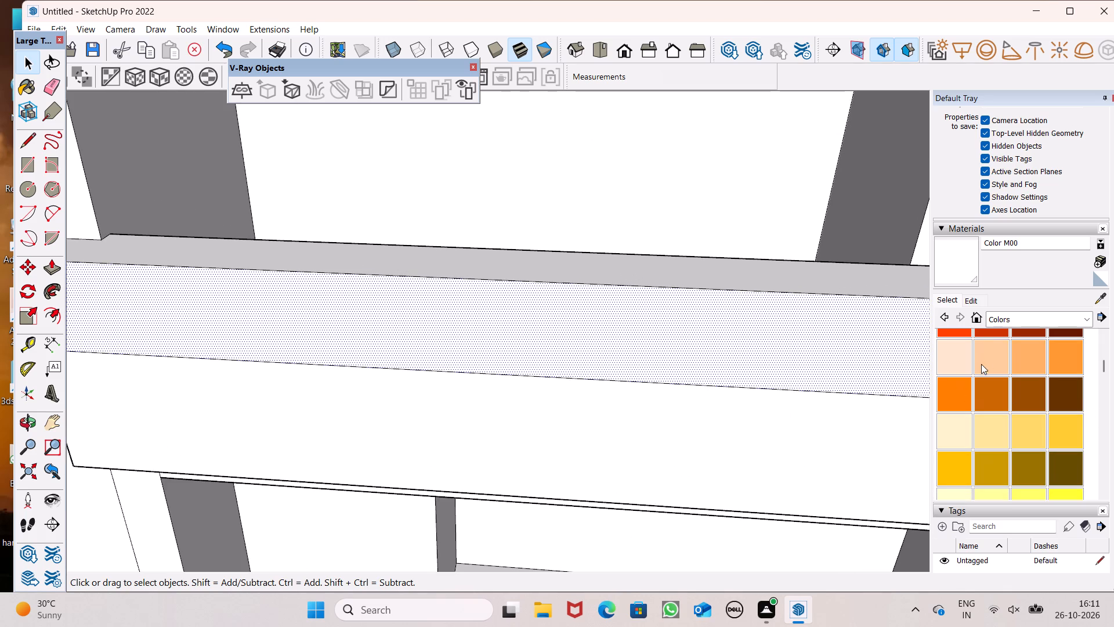
click(985, 360)
click(733, 283)
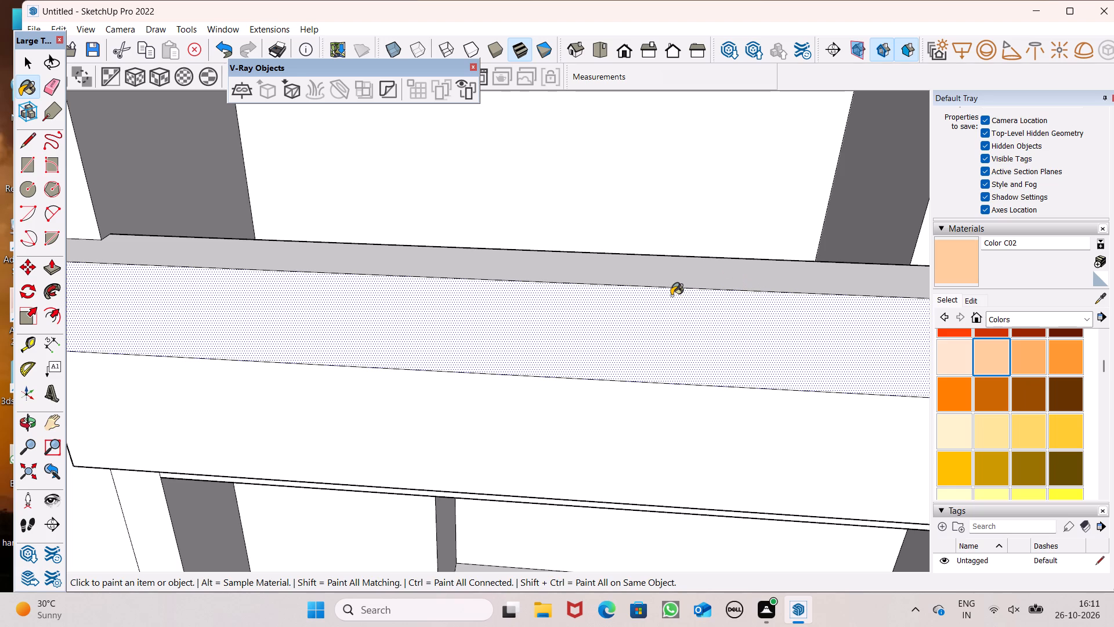
Paint the parapet's upper front band with Translucent Glass Gray from the Glass and Mirrors materials.
scroll(619, 313, down, 5)
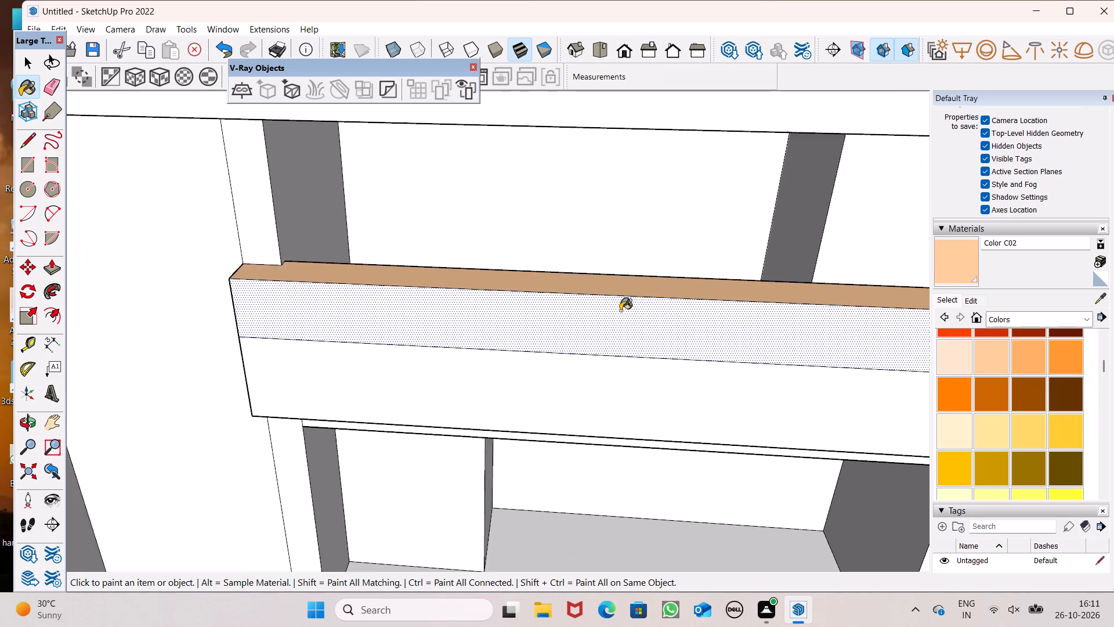
scroll(621, 309, down, 4)
scroll(776, 328, down, 2)
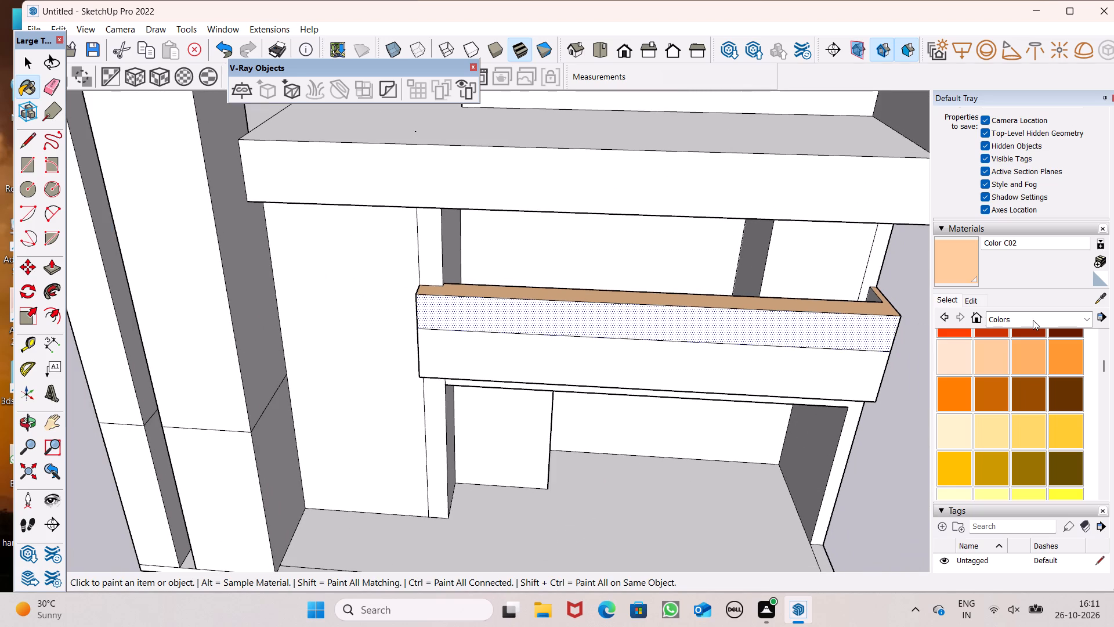
click(1033, 320)
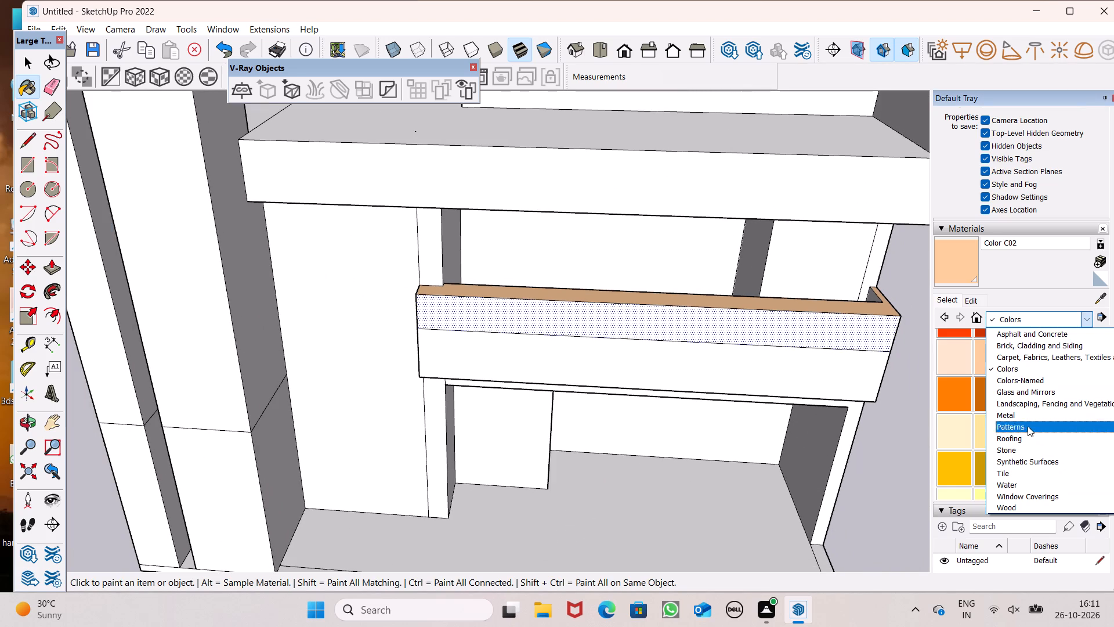
click(1019, 388)
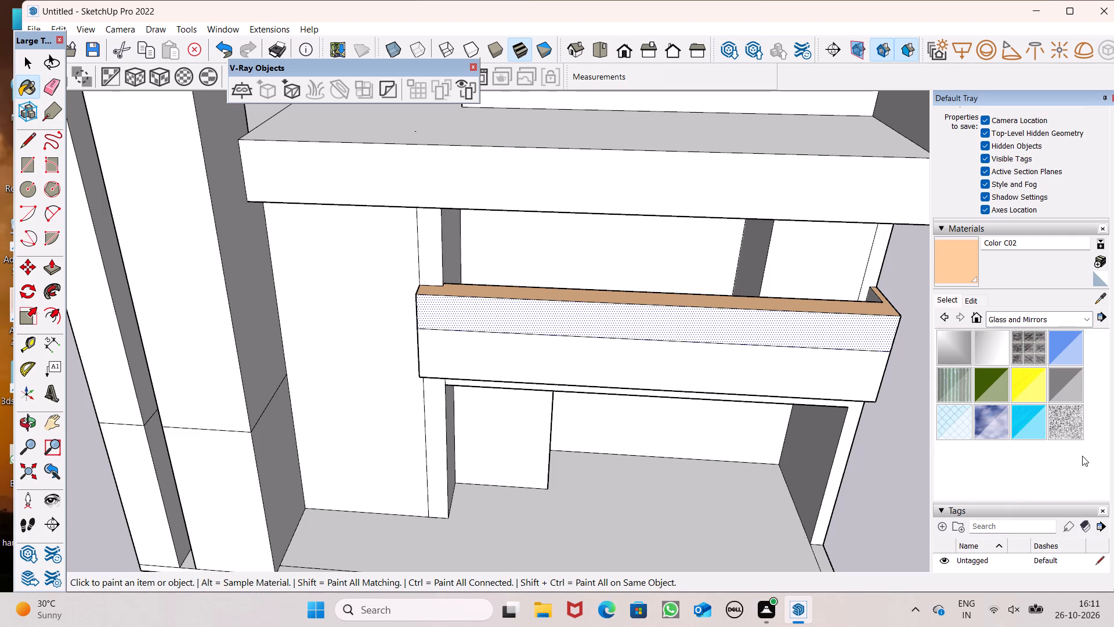
click(1061, 385)
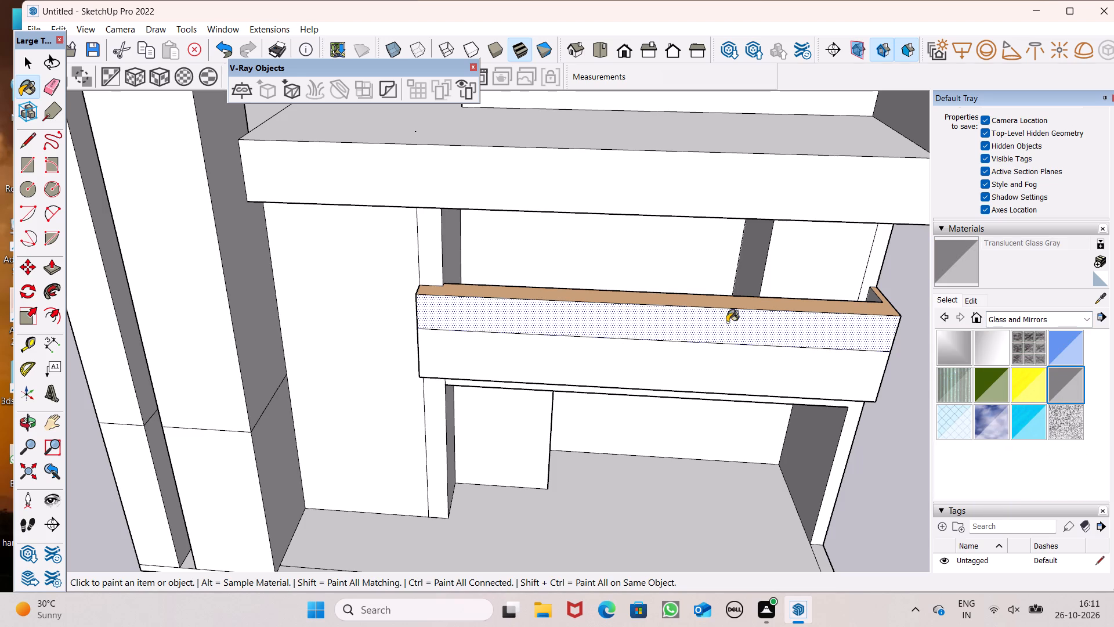
click(726, 321)
Paint the parapet band's inner end face and its outer side face with Translucent Glass Gray.
middle_drag(746, 336, 876, 253)
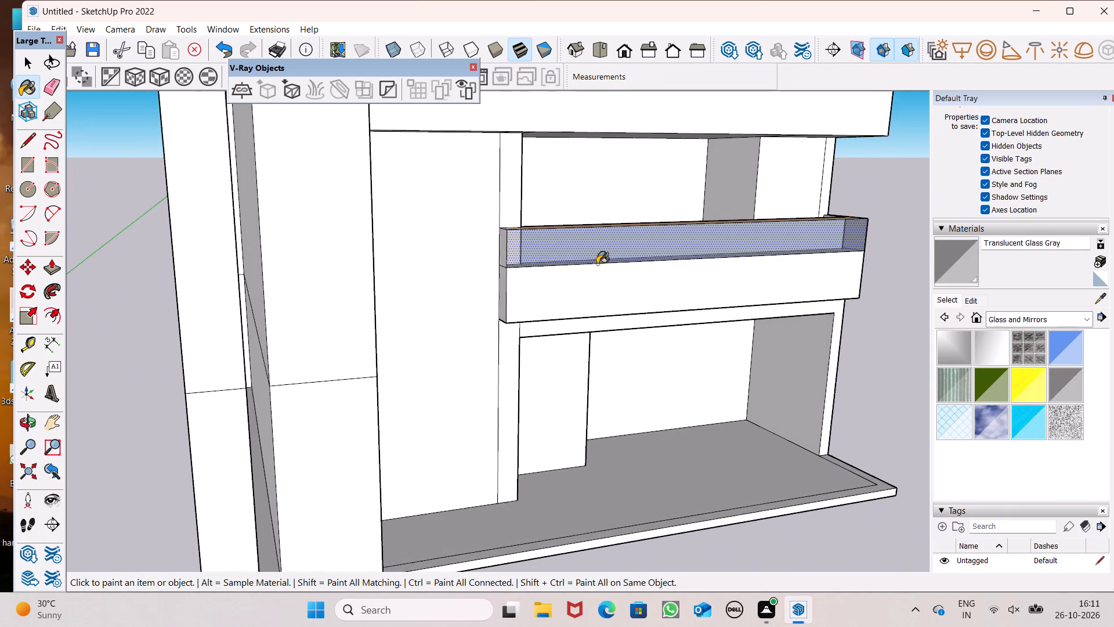
scroll(583, 256, up, 3)
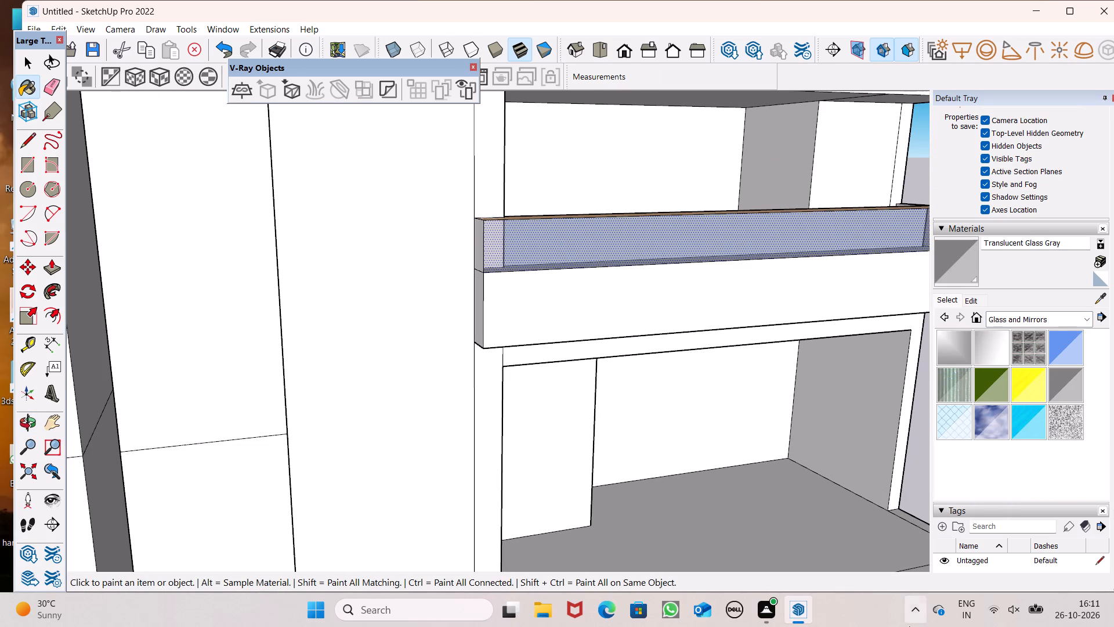
scroll(457, 254, up, 6)
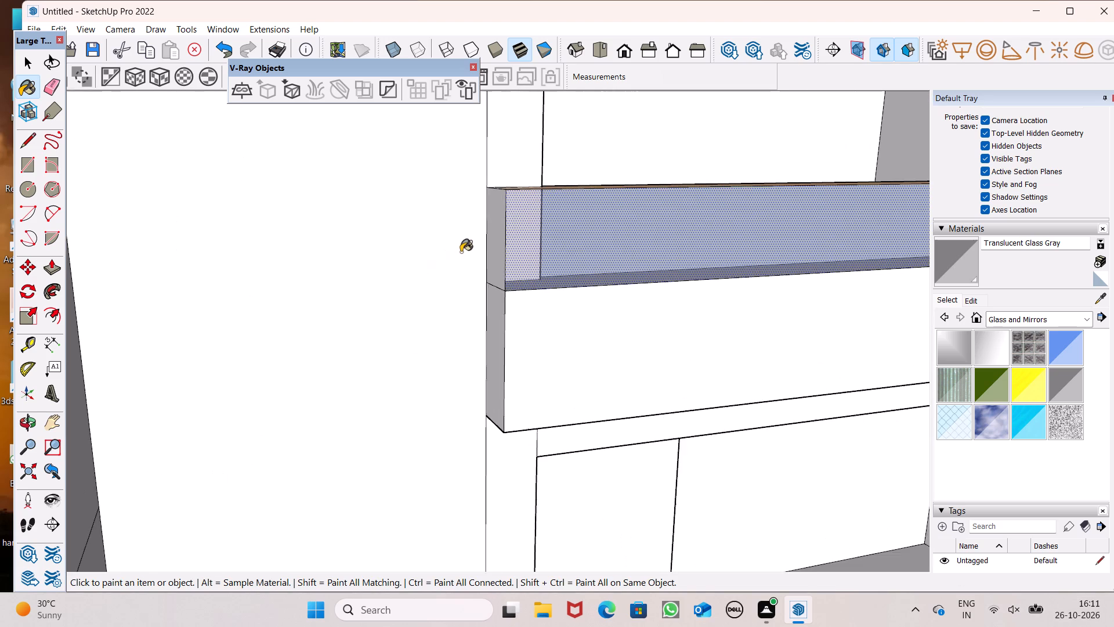
middle_drag(484, 265, 522, 282)
click(521, 277)
scroll(507, 281, down, 5)
middle_drag(668, 354, 142, 380)
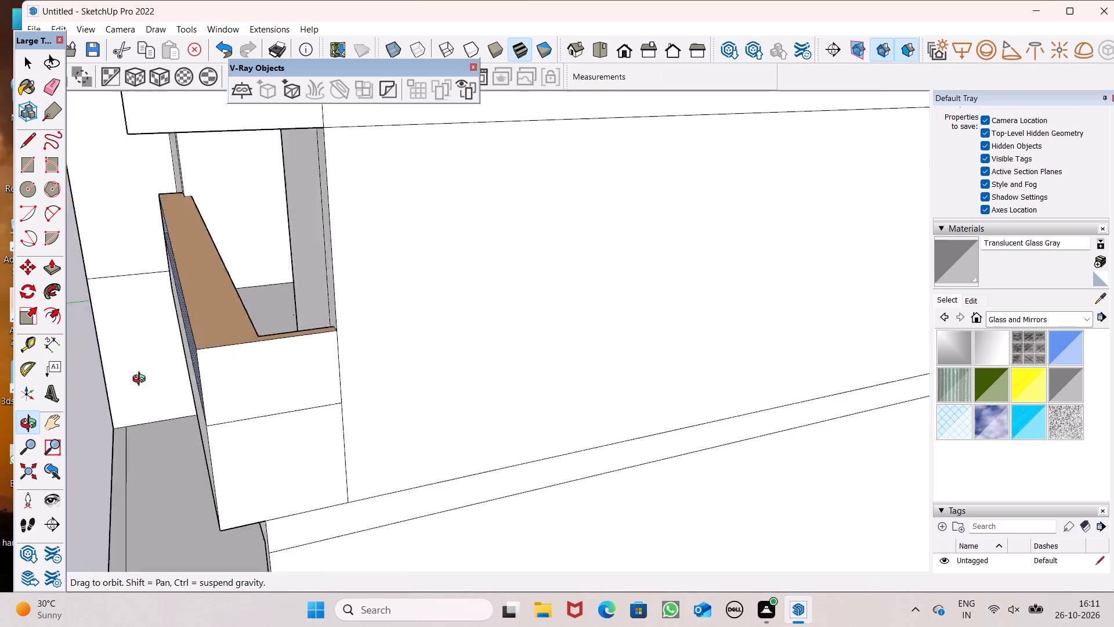
middle_drag(142, 380, 207, 332)
click(319, 253)
Paint the balcony-side faces of the parapet's upper band, including the outer side return, with Translucent Glass Gray.
middle_drag(320, 253, 336, 553)
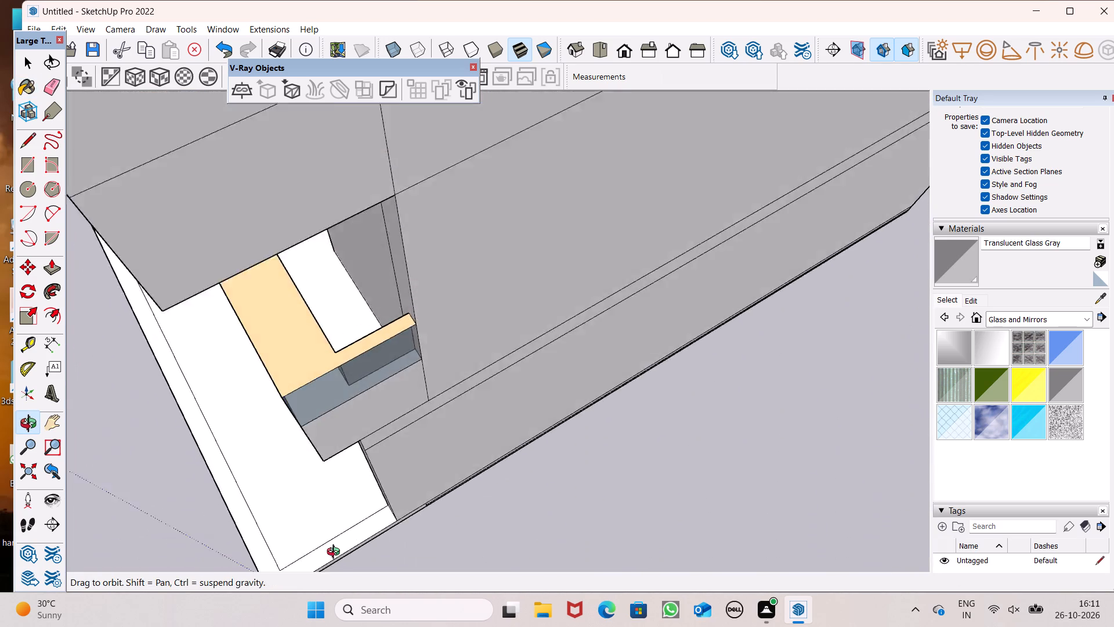
middle_drag(336, 553, 244, 495)
scroll(305, 241, up, 8)
middle_drag(313, 262, 226, 271)
click(301, 271)
middle_drag(319, 287, 798, 268)
scroll(319, 288, up, 1)
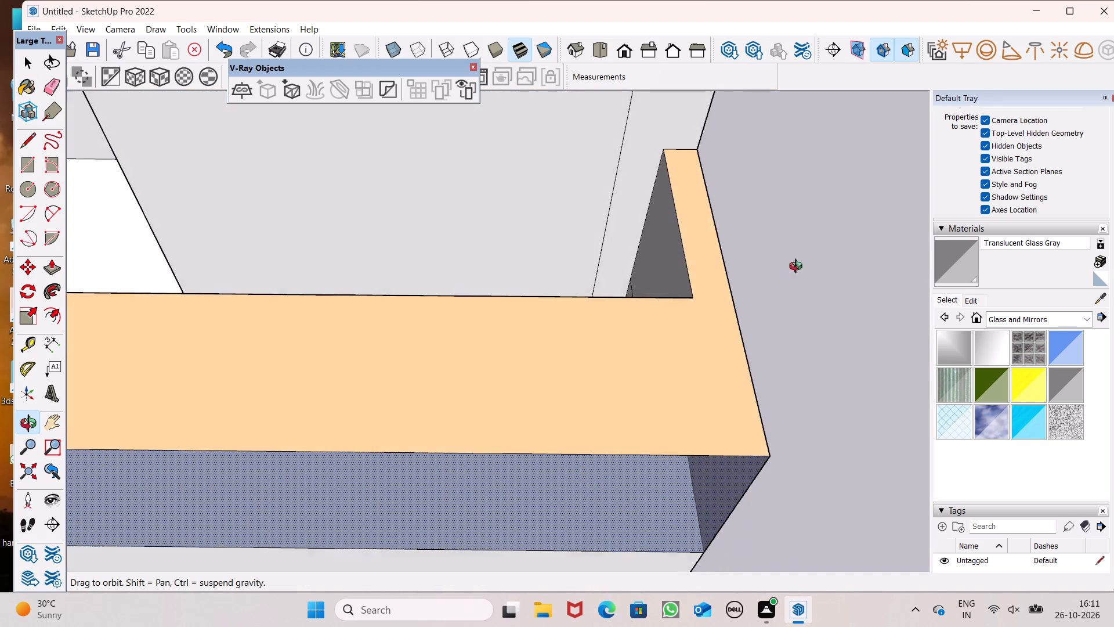
middle_drag(798, 268, 848, 255)
click(668, 221)
Examine the glass parapet band and its corner from the front, the outer side and above.
middle_drag(696, 298, 696, 265)
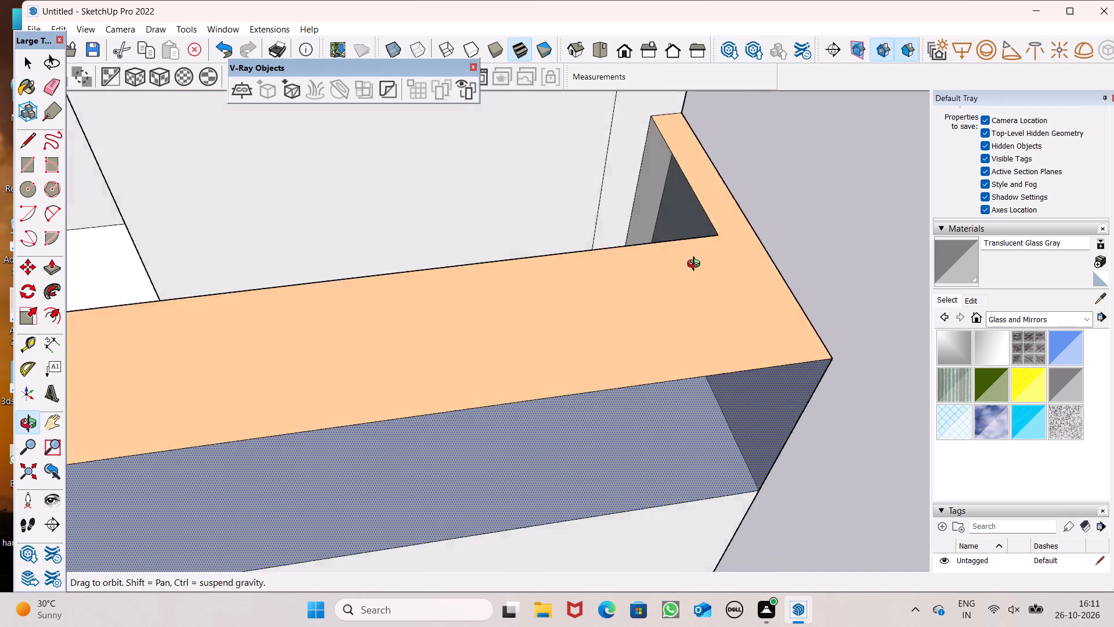
middle_drag(696, 265, 589, 70)
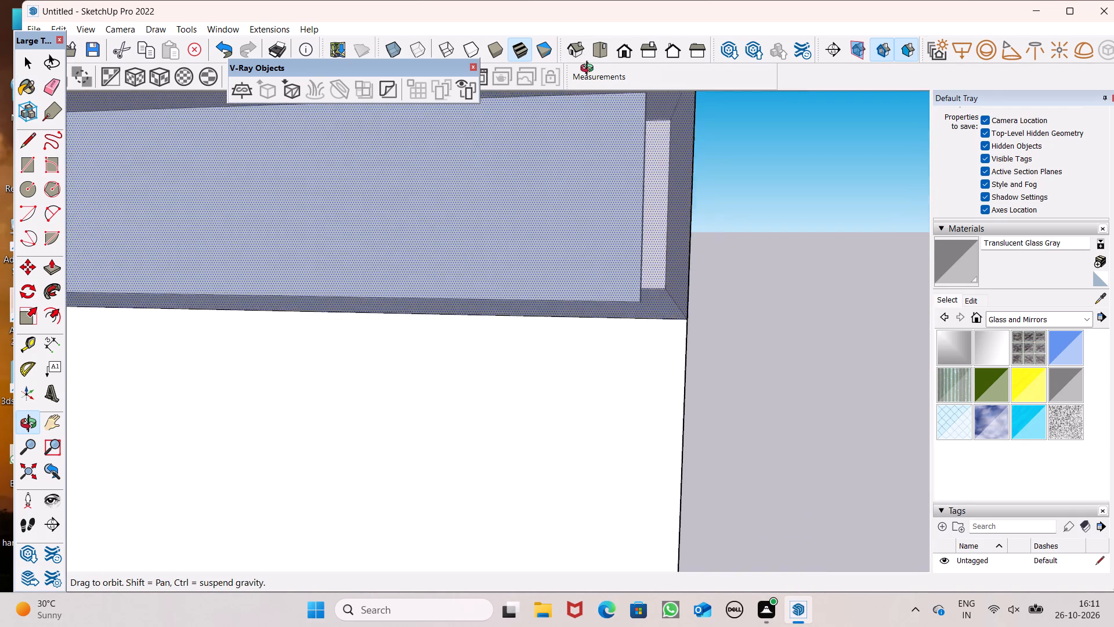
middle_drag(589, 70, 584, 166)
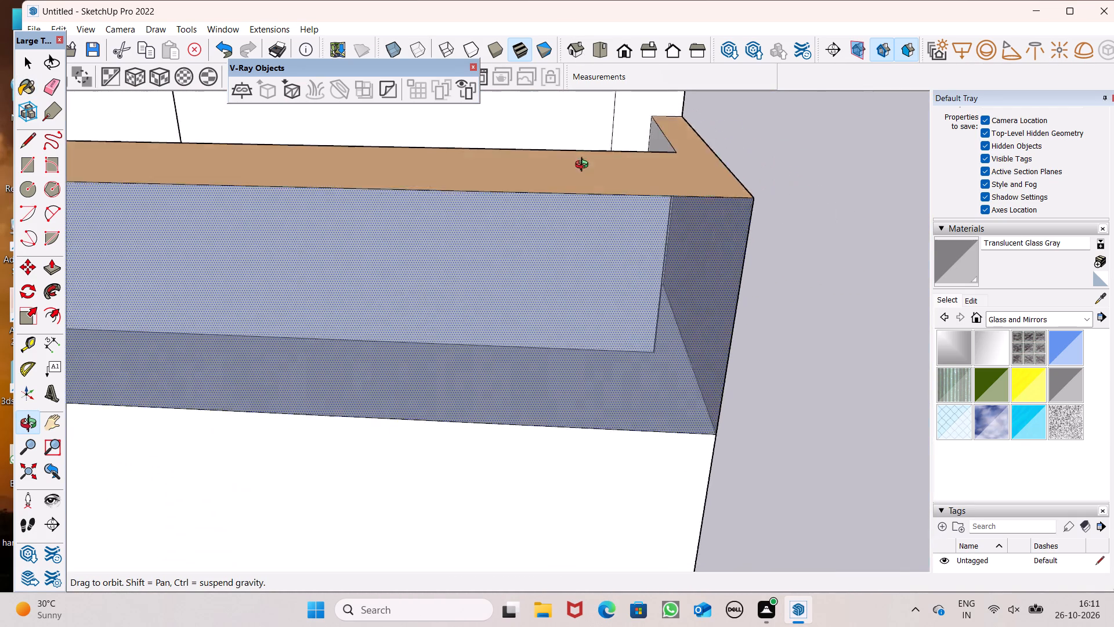
middle_drag(584, 166, 469, 120)
scroll(607, 188, up, 1)
scroll(753, 284, down, 11)
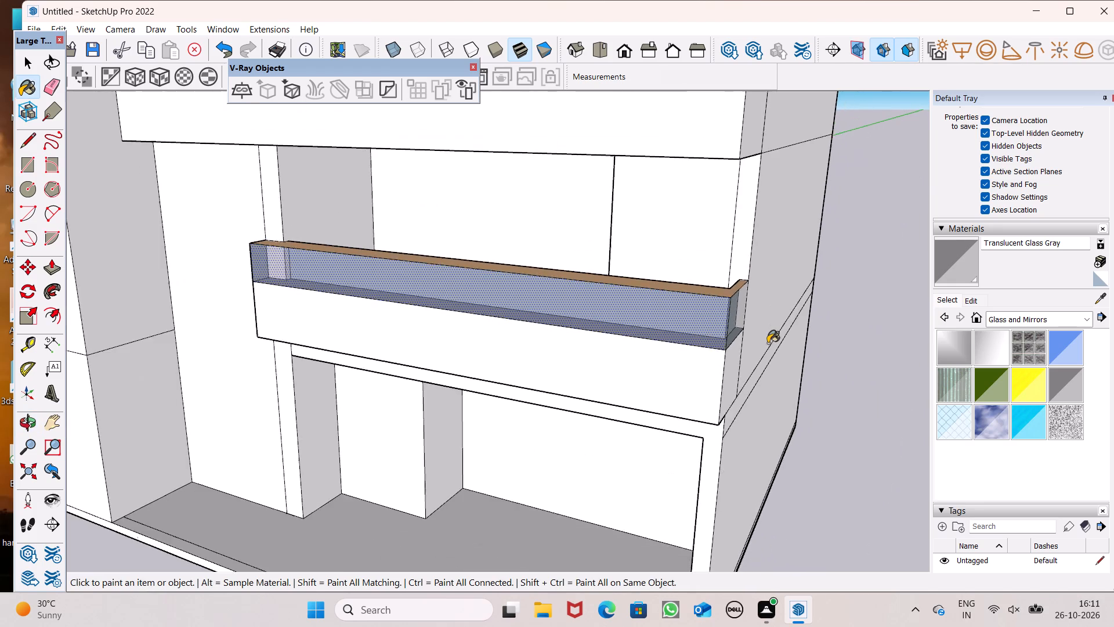
middle_drag(764, 304, 815, 389)
scroll(815, 388, up, 1)
scroll(533, 331, up, 4)
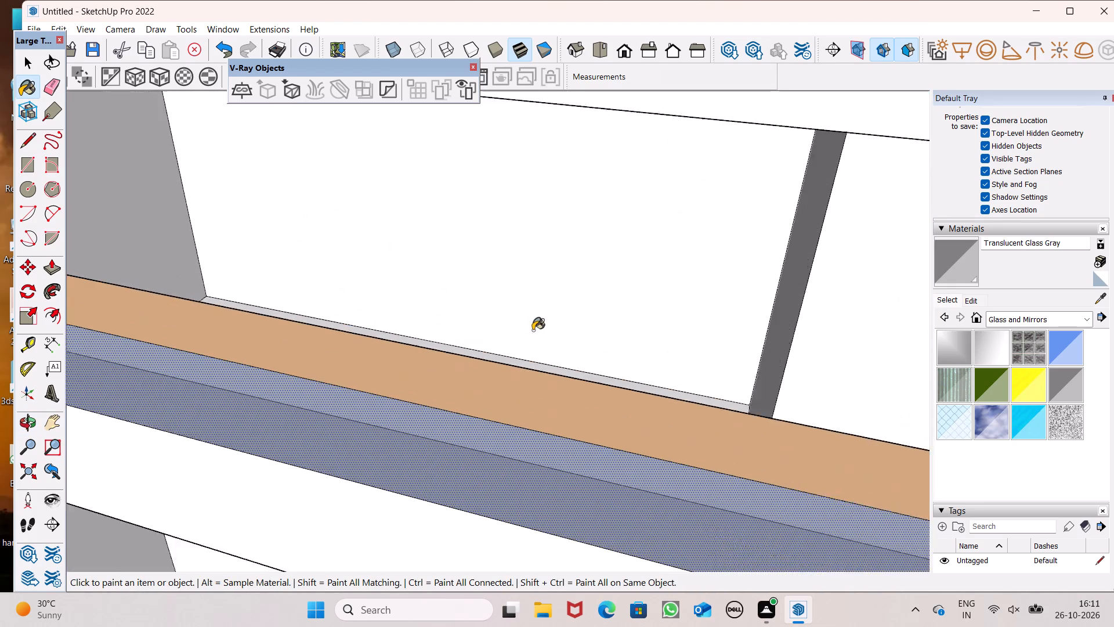
scroll(533, 330, up, 4)
middle_drag(603, 419, 328, 329)
scroll(605, 420, up, 1)
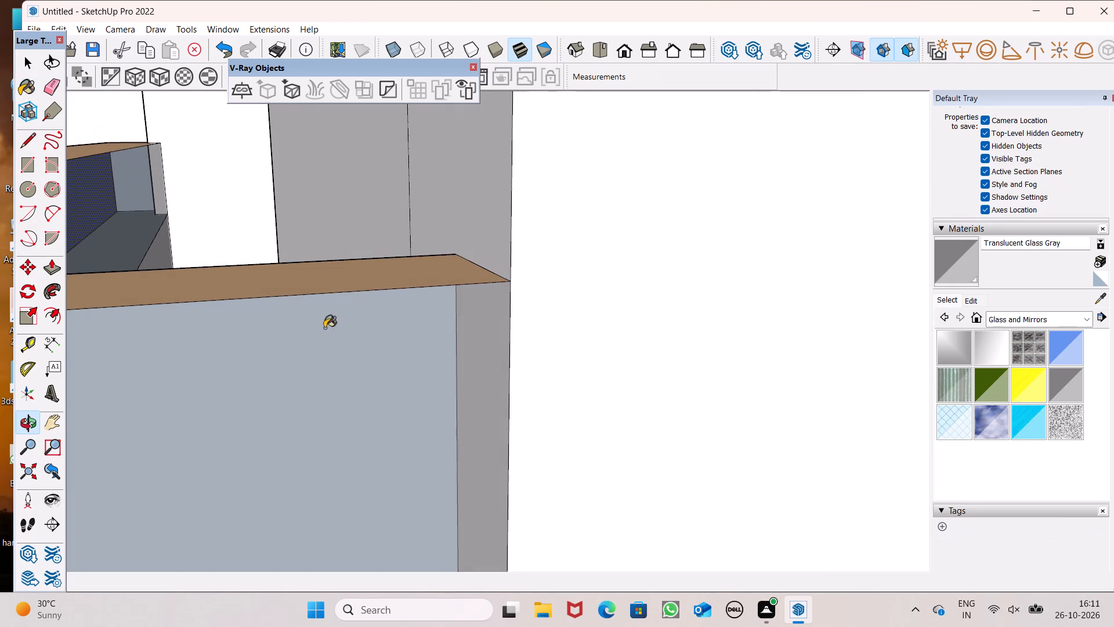
scroll(185, 284, up, 5)
Reactivate the Translucent Glass Gray material for painting the parapet band.
click(59, 236)
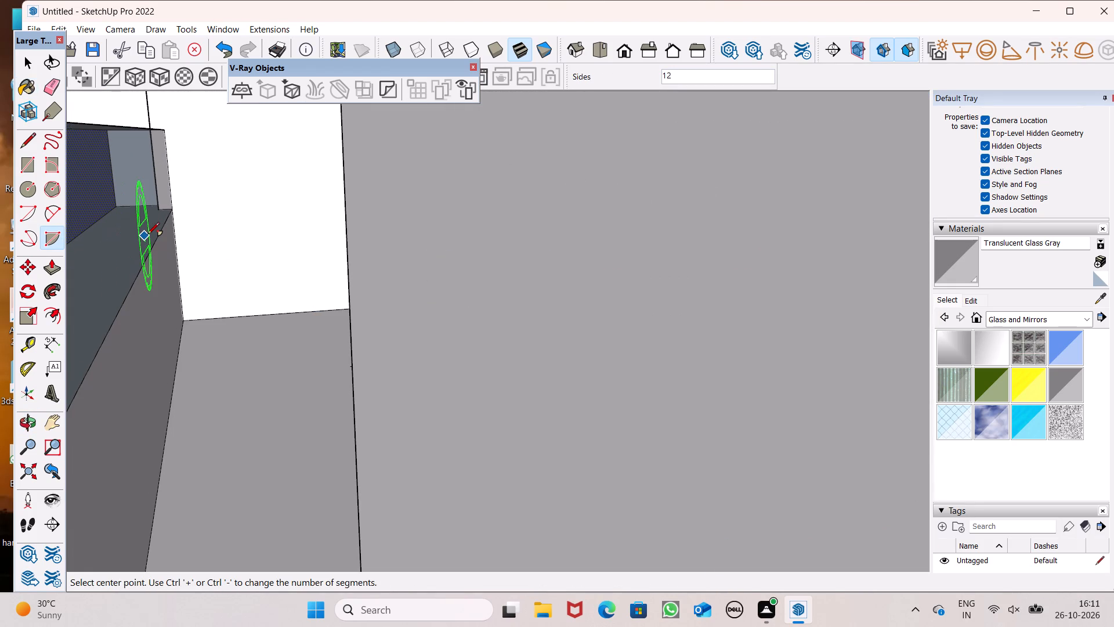
key(space)
click(972, 271)
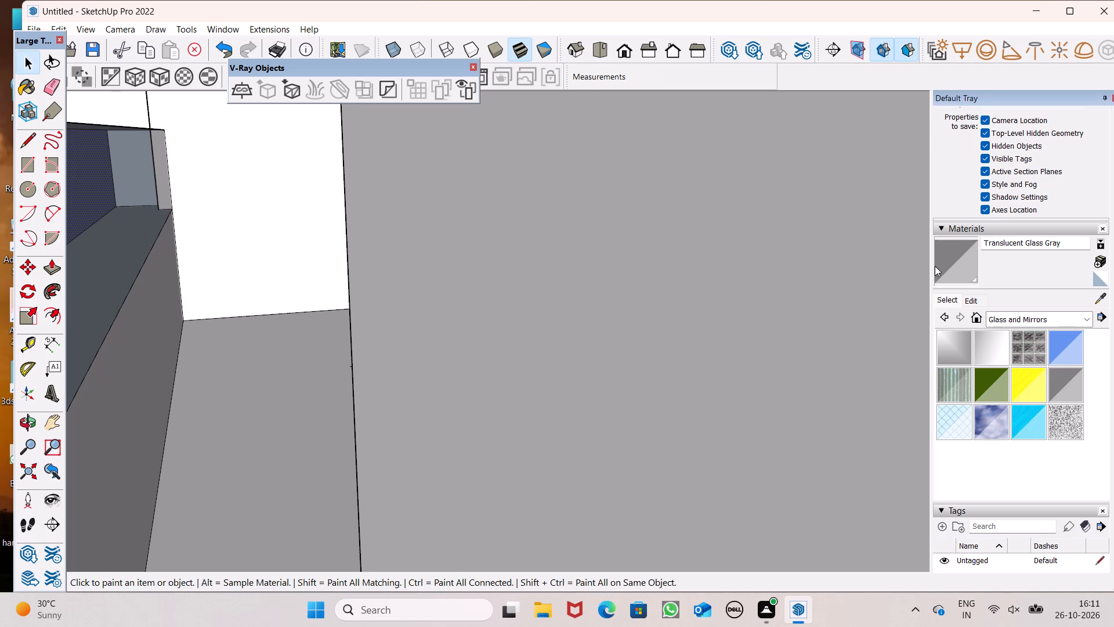
click(68, 227)
Examine the glass band along the balcony front and around its outer side corner.
middle_drag(214, 249, 304, 242)
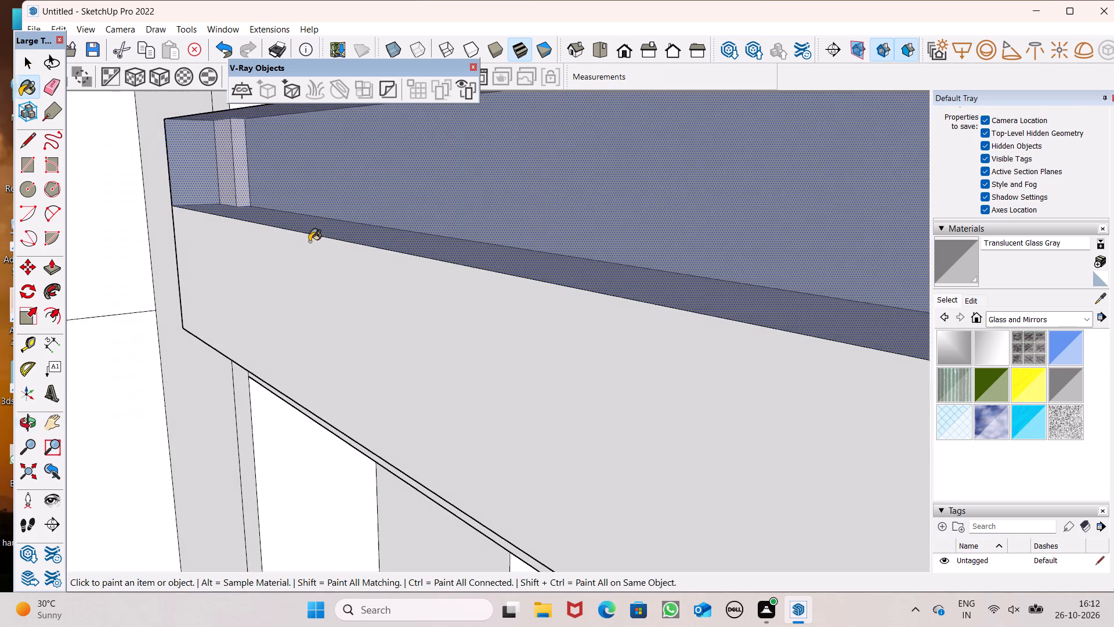
scroll(305, 257, down, 5)
middle_drag(219, 313, 374, 290)
scroll(21, 390, down, 6)
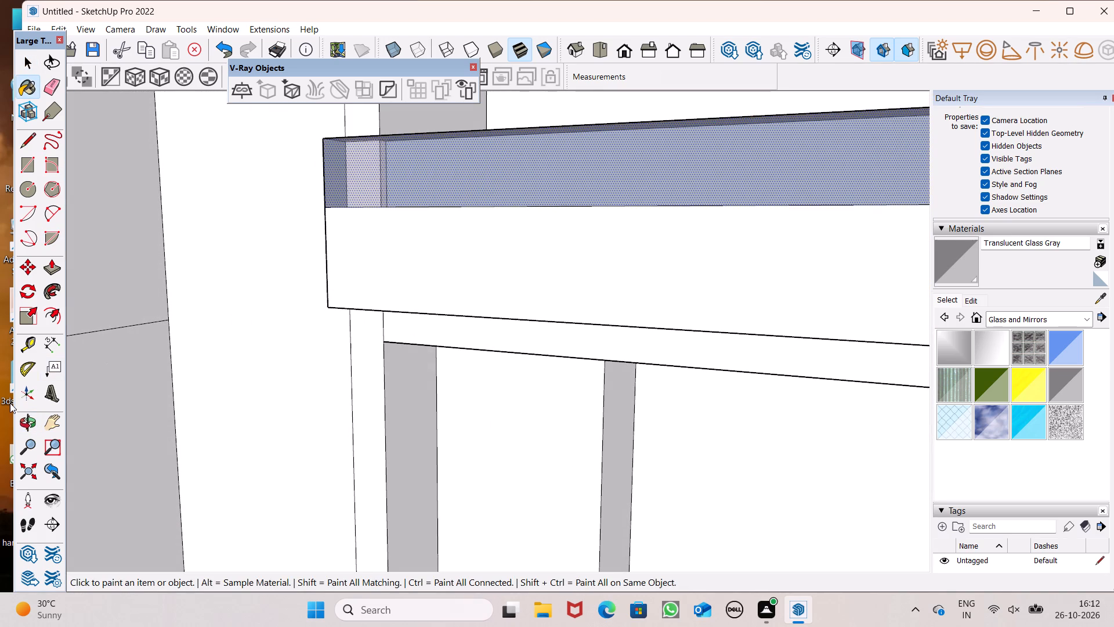
scroll(0, 479, down, 4)
scroll(272, 331, down, 7)
middle_drag(331, 416, 459, 420)
scroll(631, 305, up, 7)
middle_drag(874, 341, 660, 367)
scroll(661, 301, up, 1)
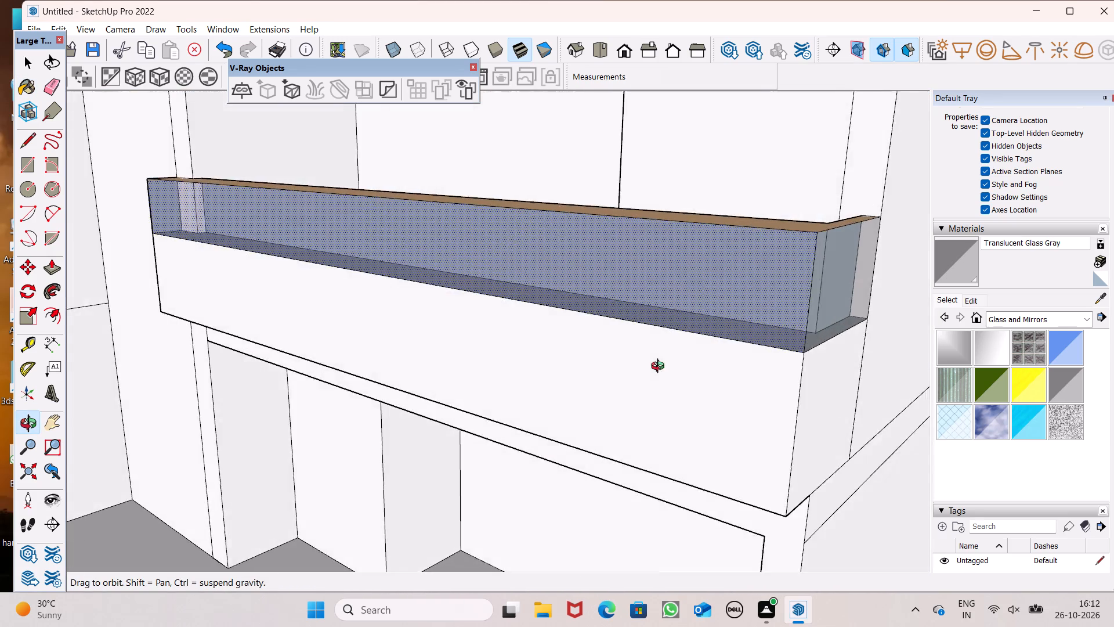
middle_drag(660, 367, 453, 342)
Paint the inside of the parapet band near the outer side return with Translucent Glass Gray.
scroll(330, 271, up, 12)
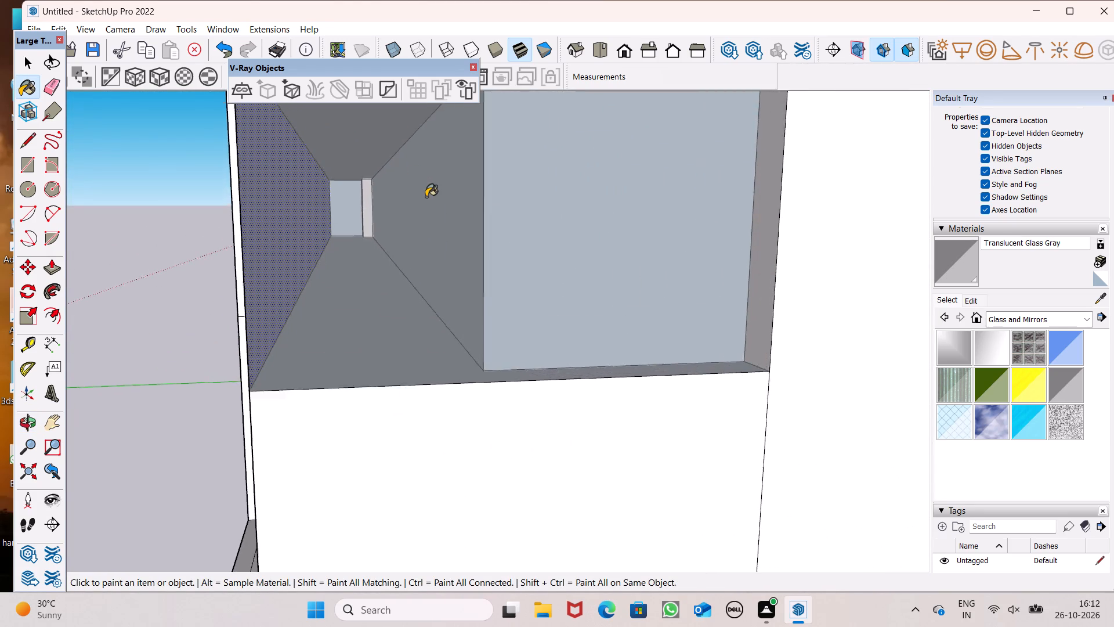
scroll(426, 197, up, 3)
scroll(475, 246, up, 20)
scroll(475, 246, up, 2)
middle_drag(584, 427, 740, 463)
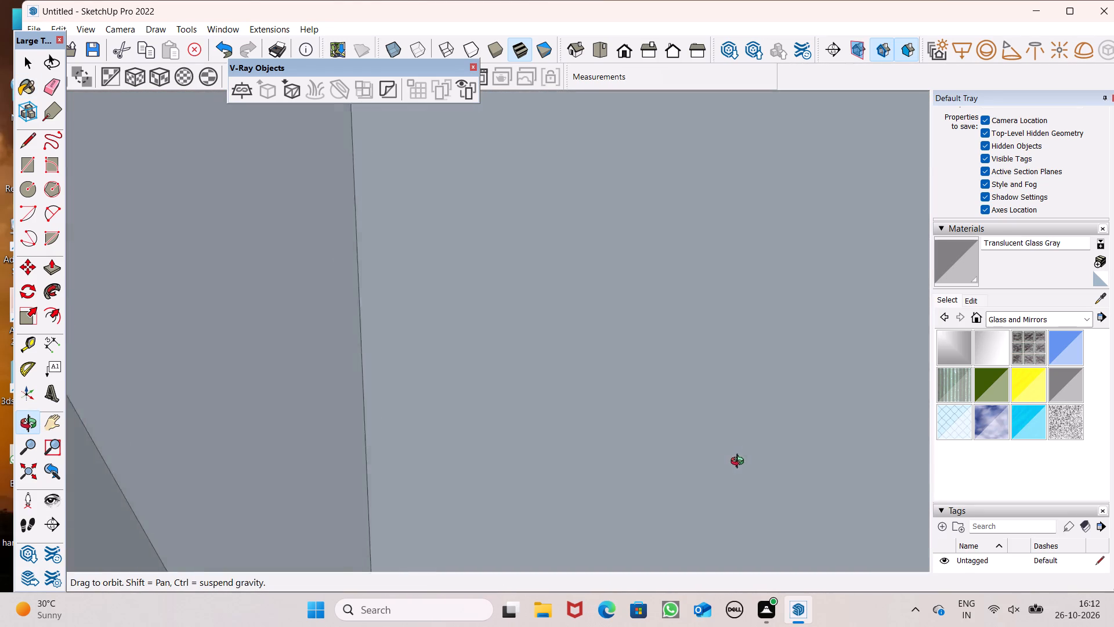
middle_drag(740, 463, 771, 440)
drag(283, 419, 282, 413)
click(306, 400)
scroll(575, 382, down, 3)
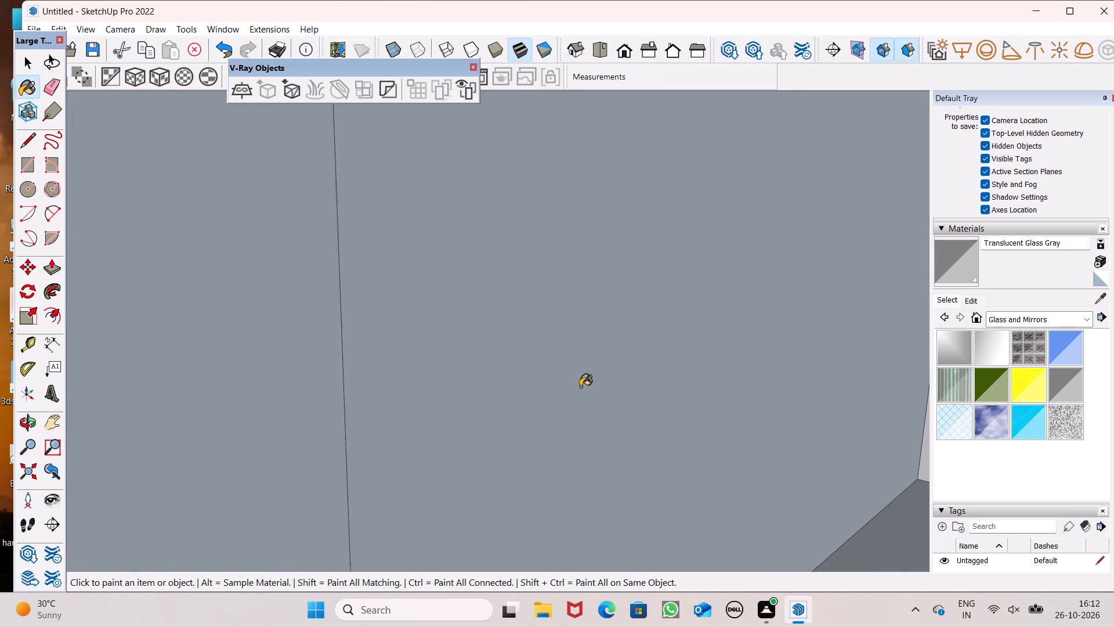
Paint the cavity-facing side of the front run's balcony-side face with Translucent Glass Gray.
scroll(580, 387, down, 3)
middle_drag(563, 400, 425, 412)
scroll(425, 413, up, 20)
scroll(425, 413, up, 2)
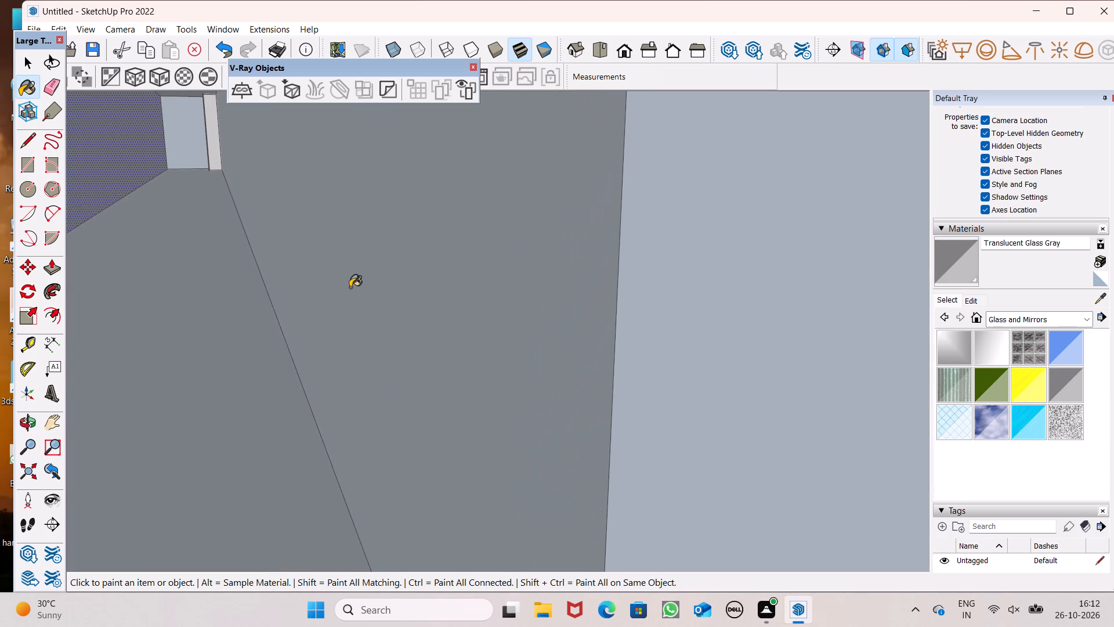
scroll(350, 287, up, 14)
middle_click(350, 287)
click(351, 294)
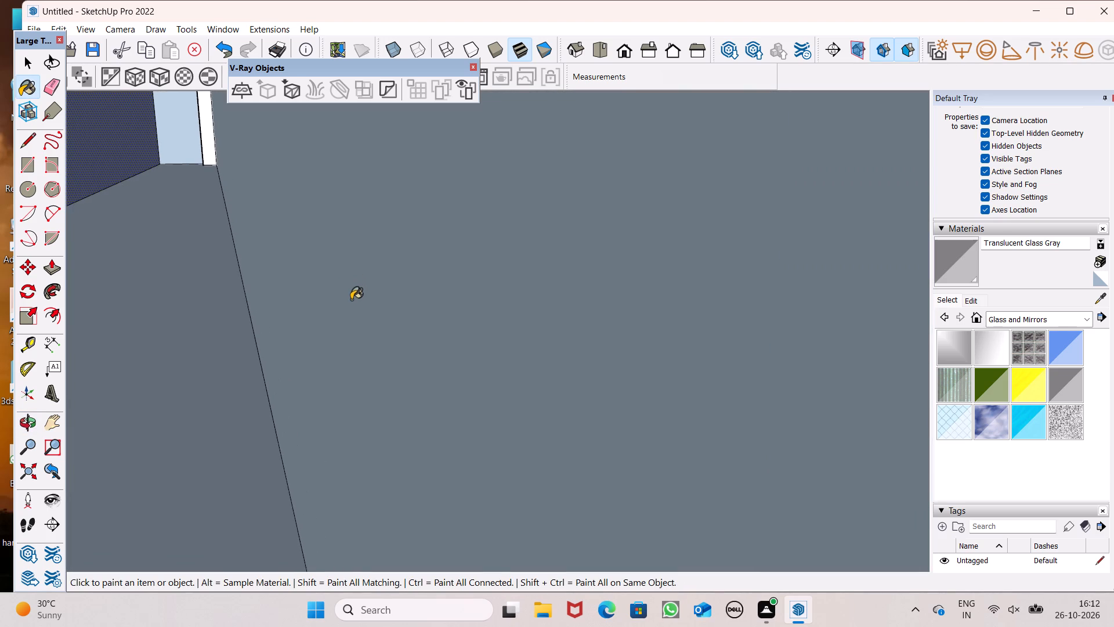
Apply Translucent Glass Gray to the remaining cavity-facing surfaces around the parapet's outer side return.
scroll(352, 331, down, 12)
scroll(507, 424, up, 8)
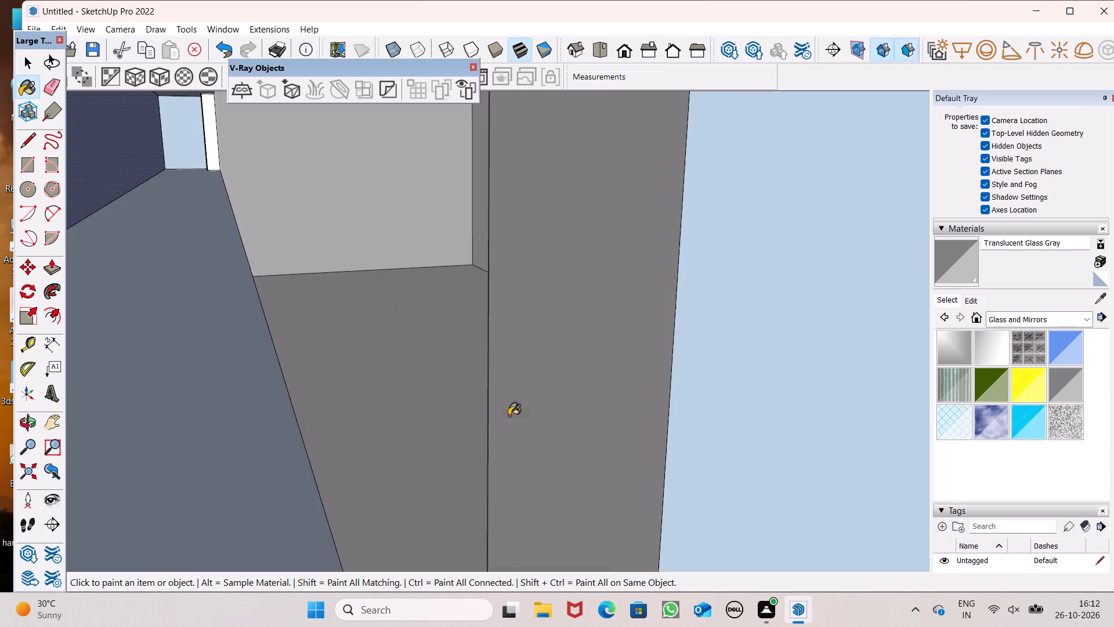
click(552, 397)
middle_drag(658, 422, 887, 399)
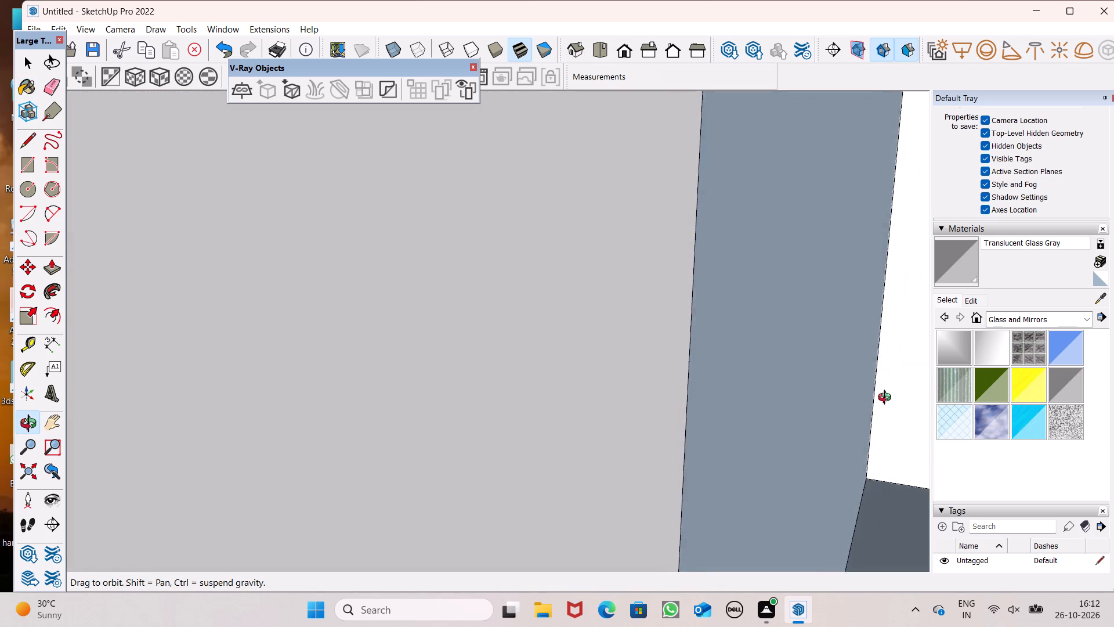
middle_drag(887, 399, 892, 394)
scroll(892, 395, up, 1)
drag(507, 412, 506, 402)
scroll(506, 402, down, 9)
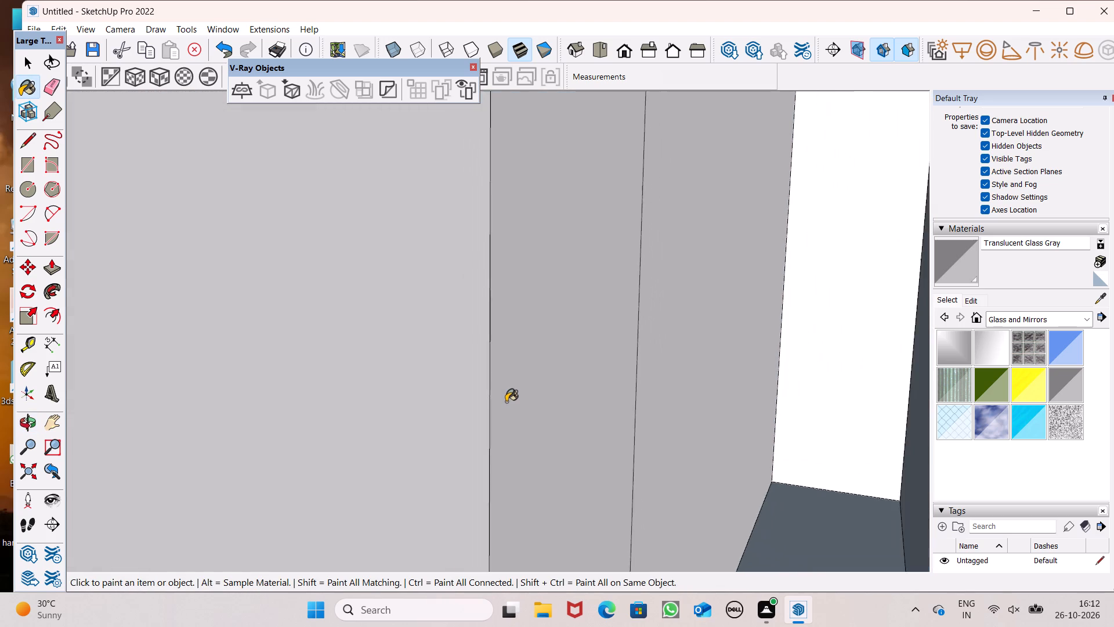
Examine the painted balcony parapet from inside the glass band and from the front of the house.
scroll(506, 402, down, 4)
middle_drag(570, 452, 393, 468)
scroll(478, 372, down, 20)
scroll(478, 372, down, 3)
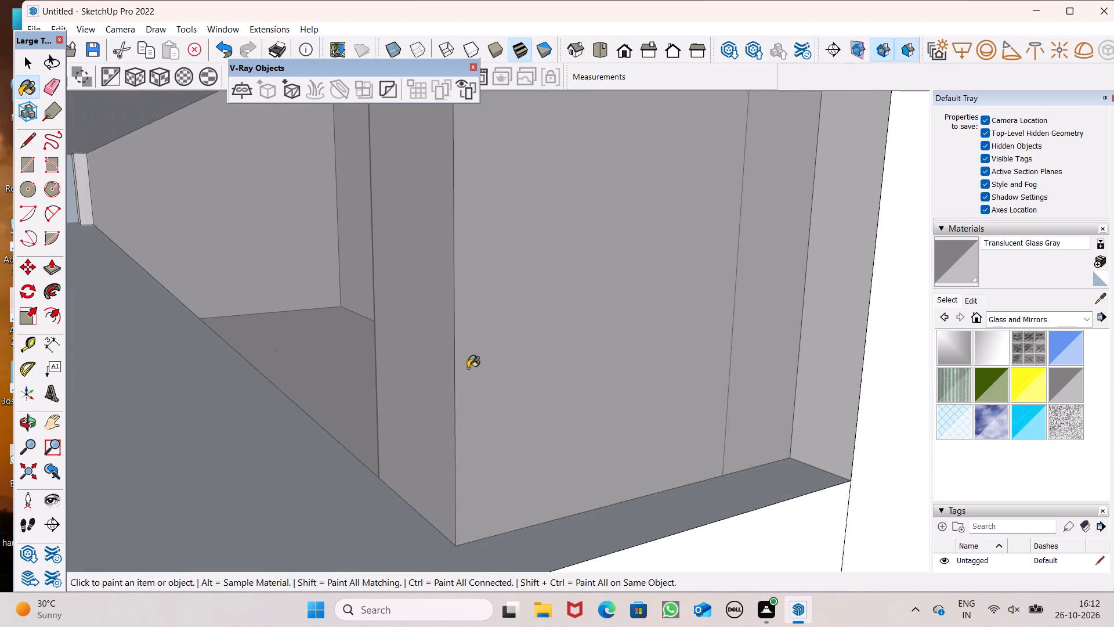
scroll(468, 385, down, 19)
middle_drag(474, 477, 772, 390)
scroll(736, 384, down, 4)
middle_drag(734, 419, 760, 412)
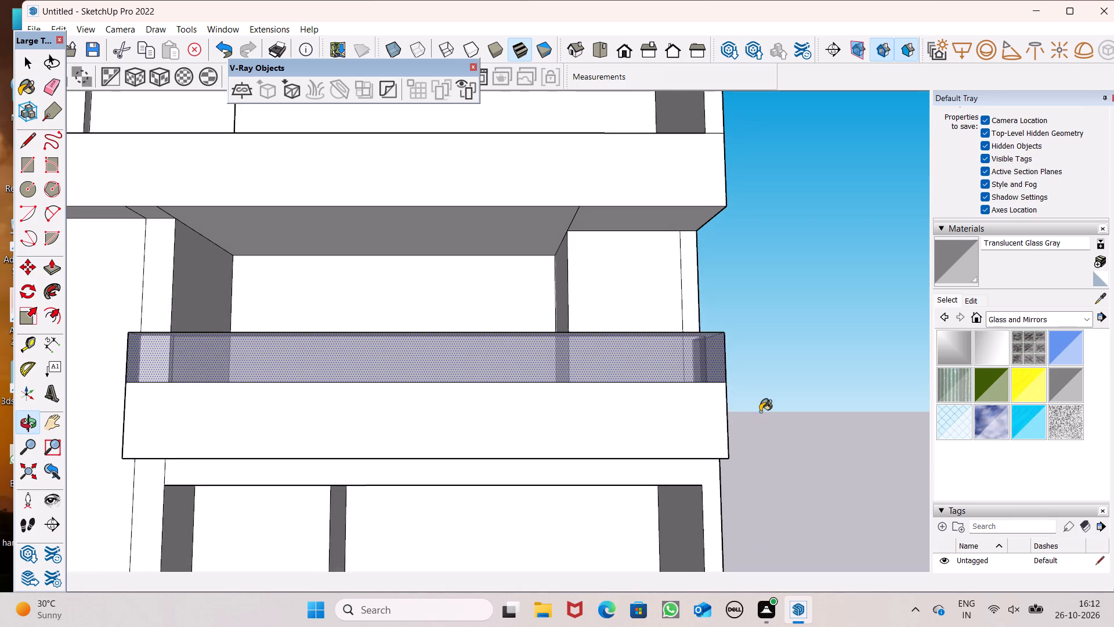
scroll(759, 405, down, 3)
middle_drag(556, 405, 557, 539)
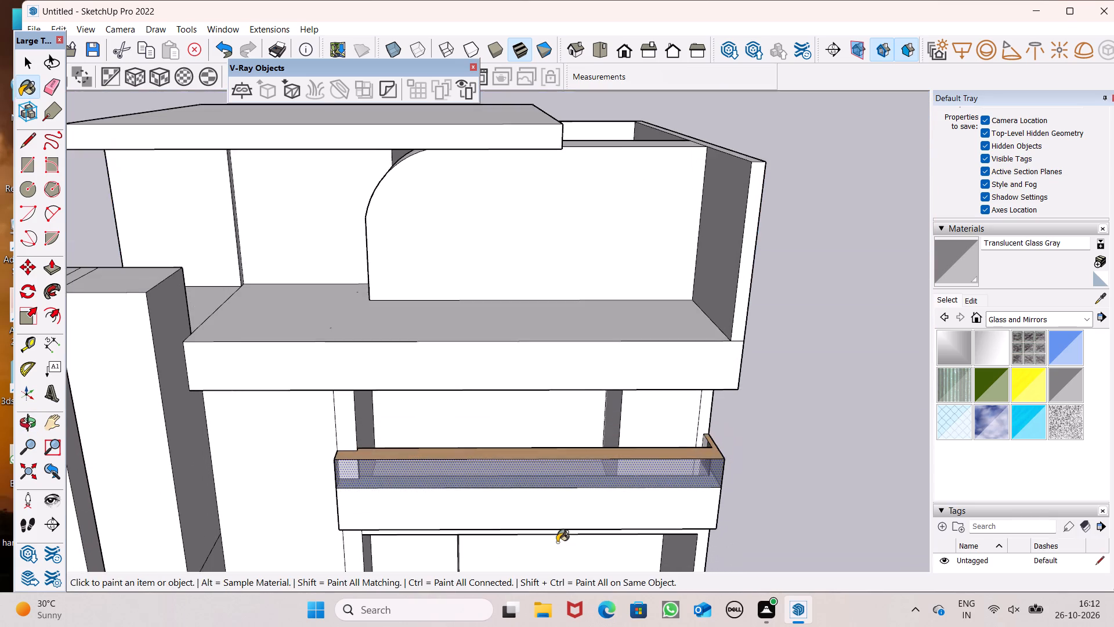
Push the front glass face of the balcony parapet inward about 2 7/16" beneath the coloured top.
scroll(348, 499, up, 6)
click(44, 268)
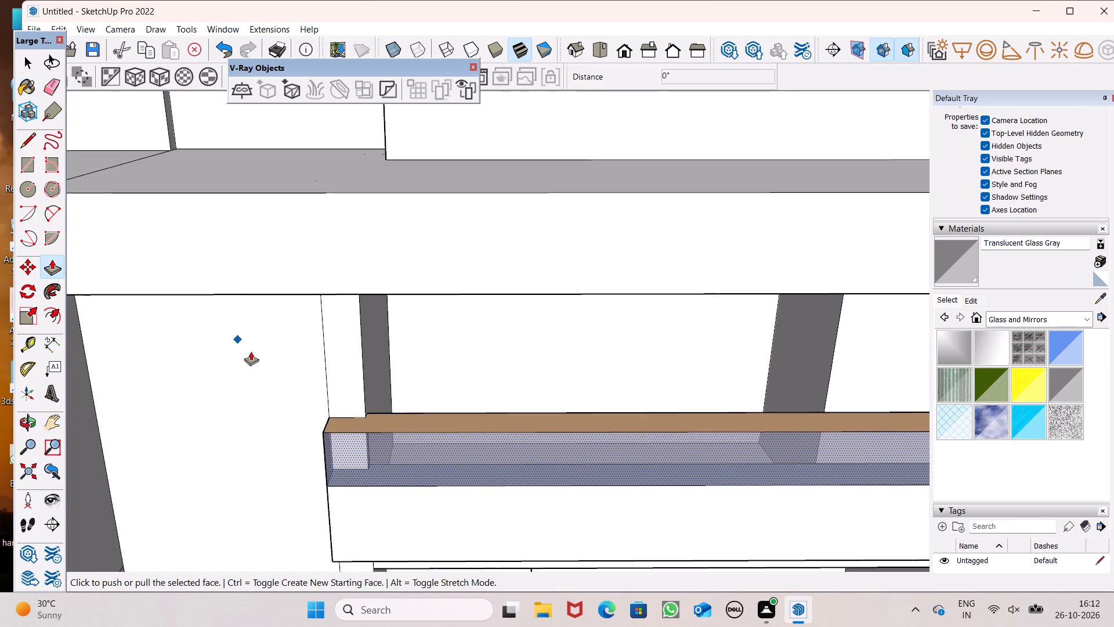
scroll(293, 380, up, 3)
drag(414, 440, 411, 420)
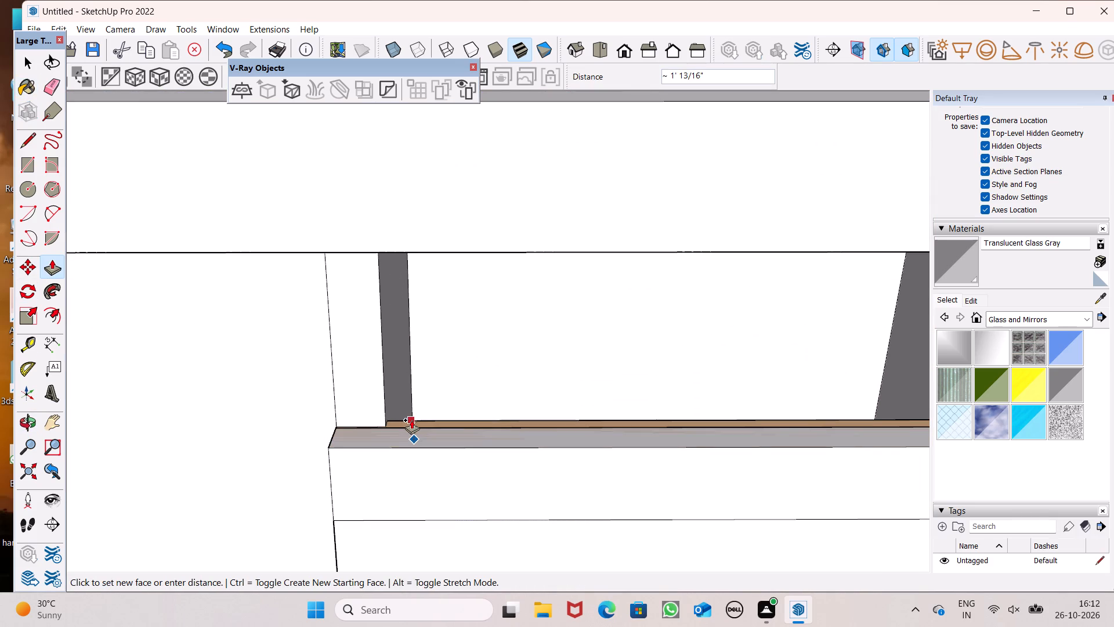
drag(411, 420, 413, 427)
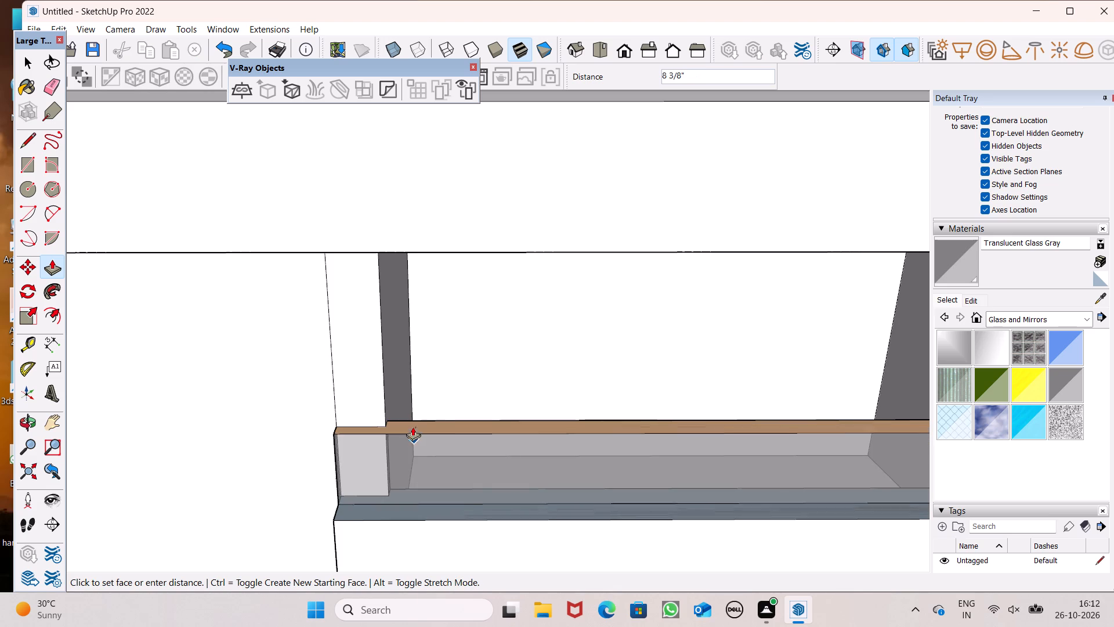
drag(413, 427, 413, 433)
scroll(411, 431, up, 1)
drag(415, 424, 417, 419)
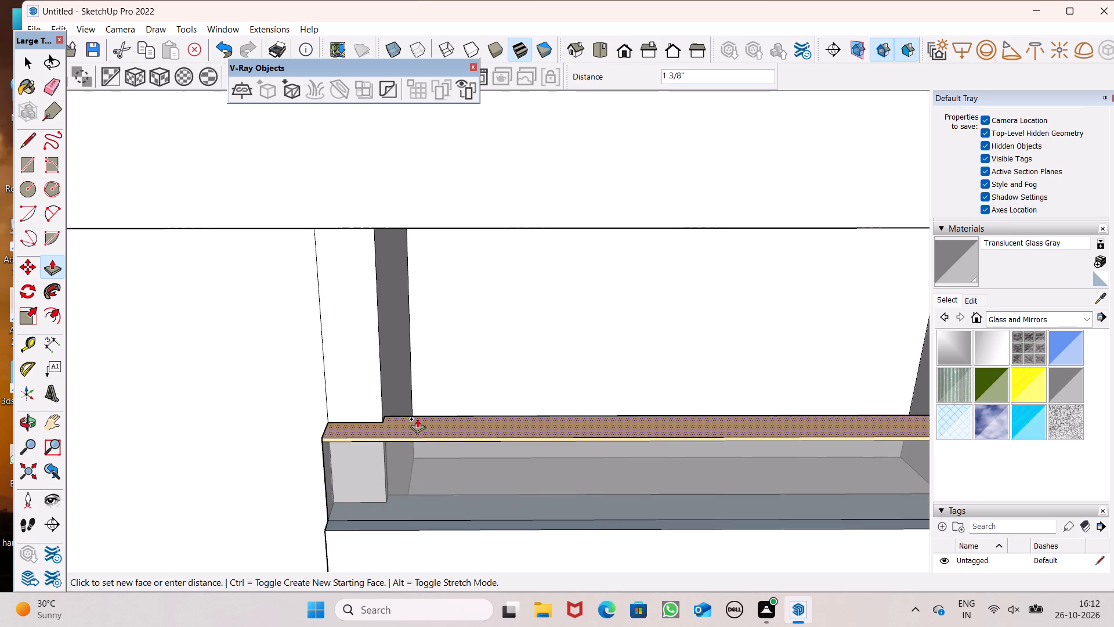
drag(417, 419, 417, 416)
Push the front glass face near the outer side corner inward a further 3 1/8" or so.
scroll(281, 392, down, 5)
scroll(210, 416, down, 3)
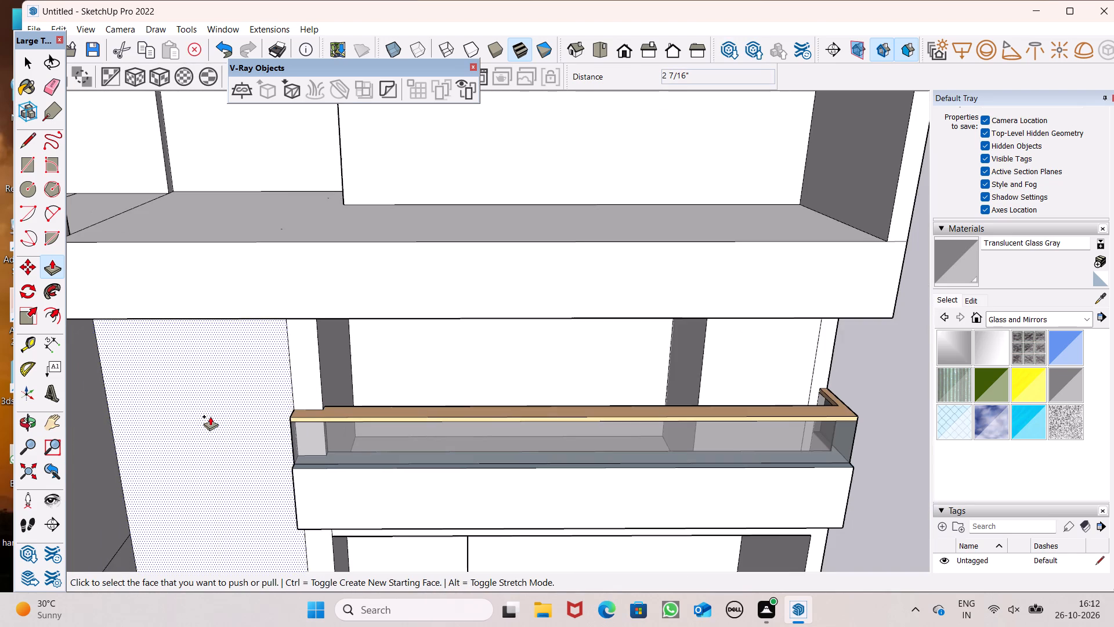
scroll(195, 445, down, 4)
scroll(562, 463, up, 6)
scroll(660, 463, up, 1)
middle_drag(659, 464, 494, 496)
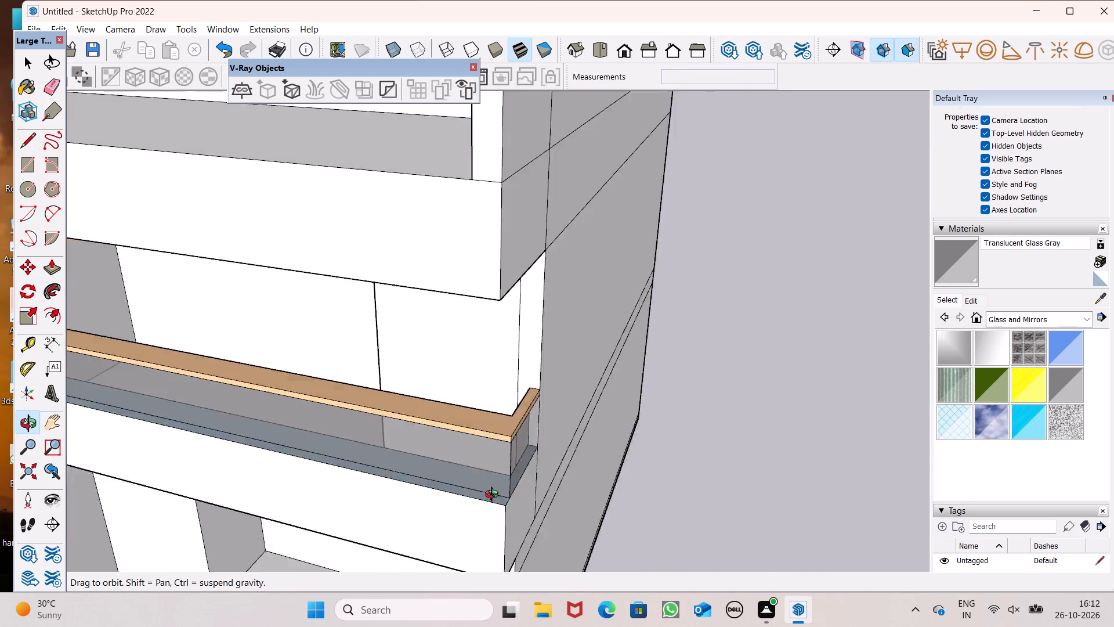
middle_drag(494, 496, 444, 490)
scroll(387, 490, up, 6)
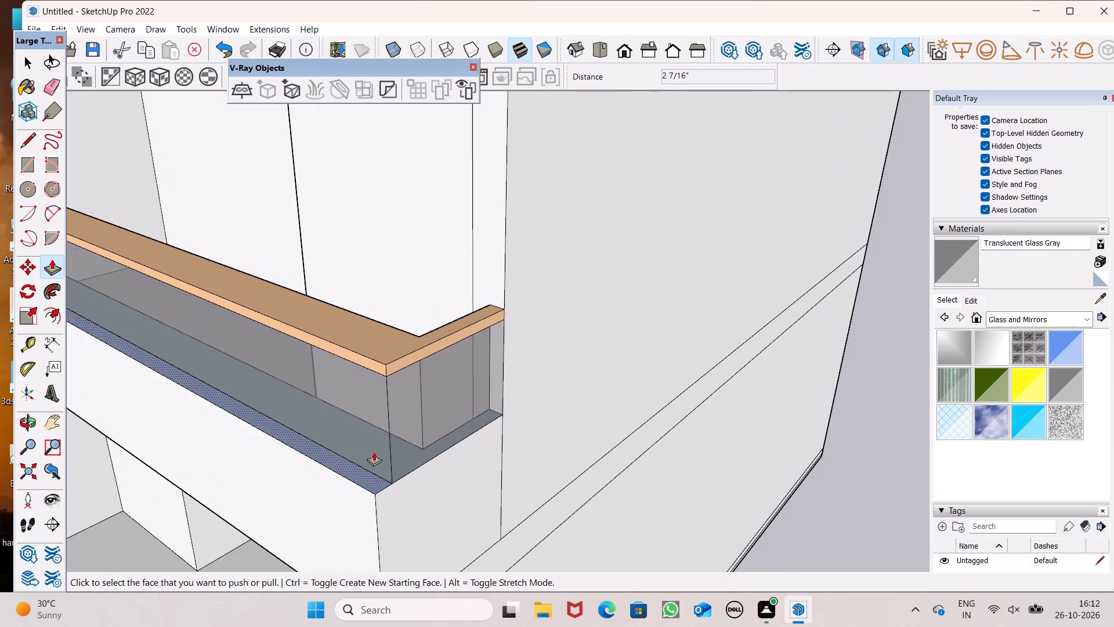
scroll(374, 452, up, 4)
drag(375, 461, 388, 444)
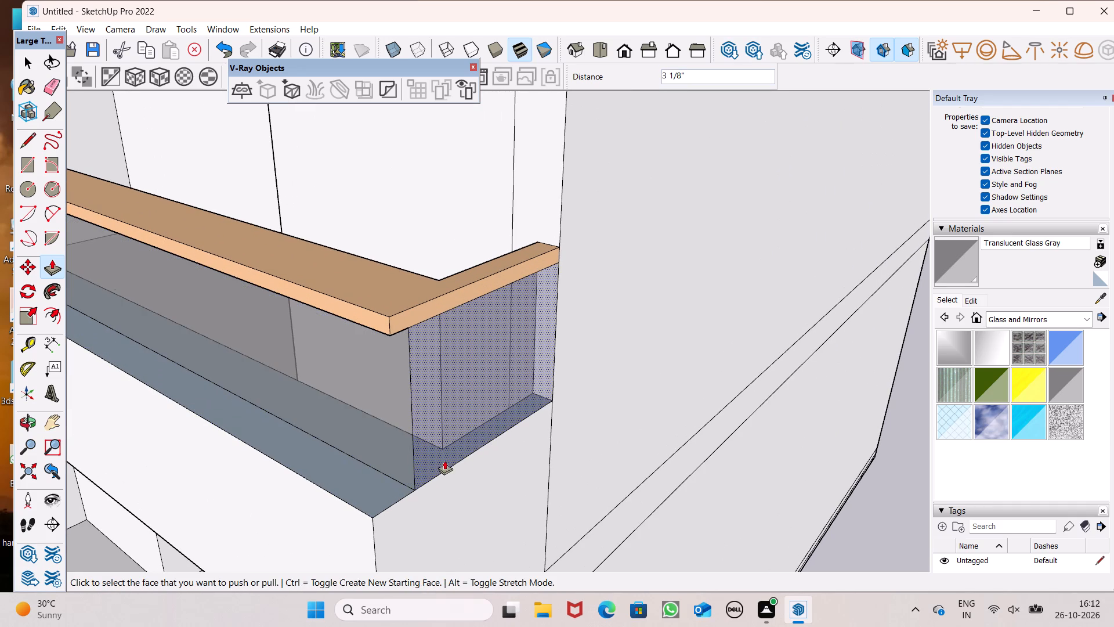
Push the glass face of the parapet's outer side return inward about 1 1/2".
scroll(442, 457, up, 2)
drag(439, 465, 429, 462)
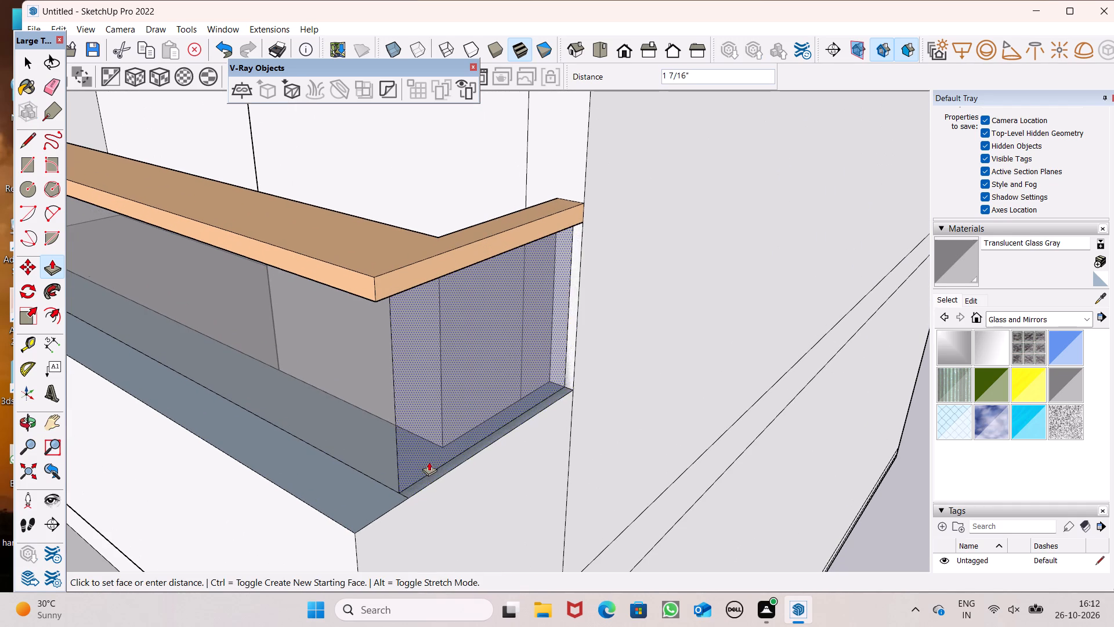
drag(429, 462, 428, 463)
Examine the recessed glass band and overhanging coloured cap along the balcony front.
scroll(570, 482, down, 4)
middle_drag(570, 514, 701, 433)
scroll(649, 418, down, 2)
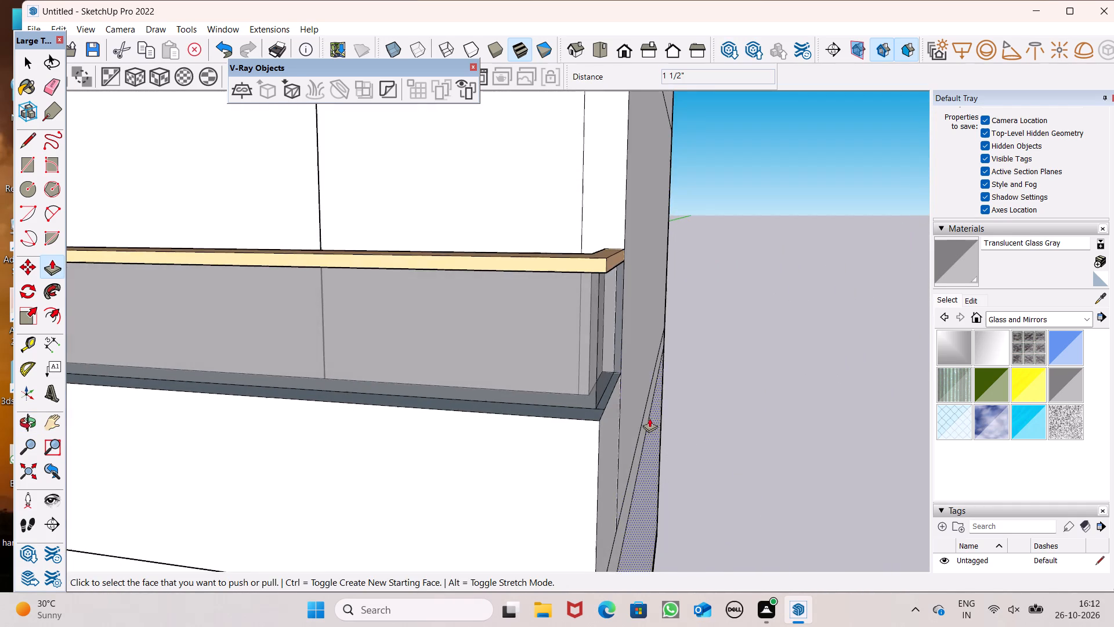
scroll(649, 418, down, 8)
middle_drag(646, 455, 719, 419)
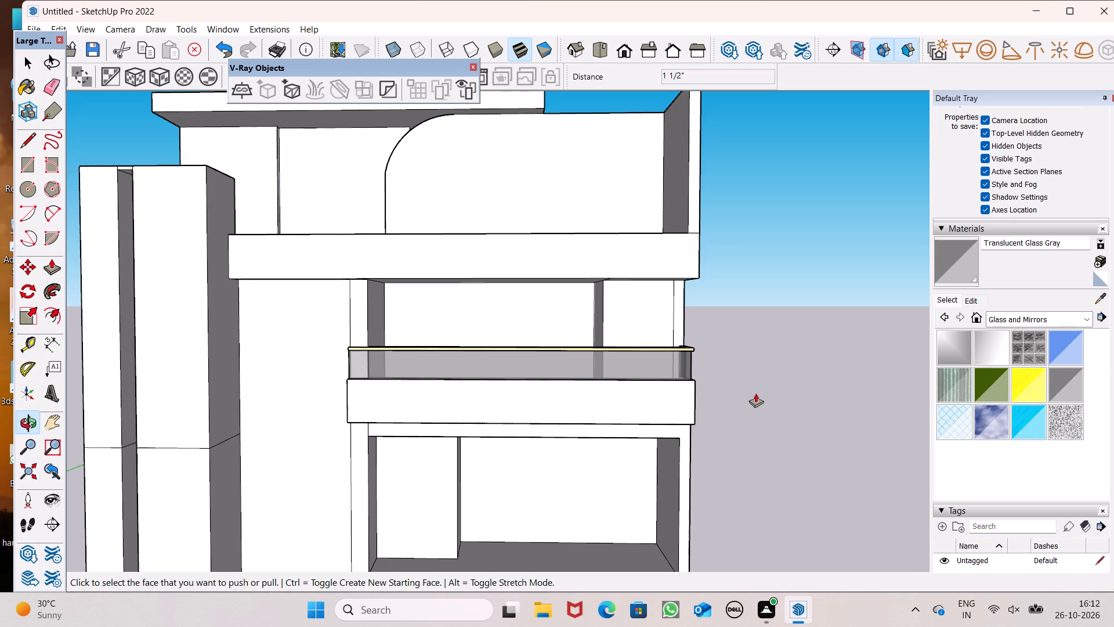
key(space)
scroll(465, 248, up, 1)
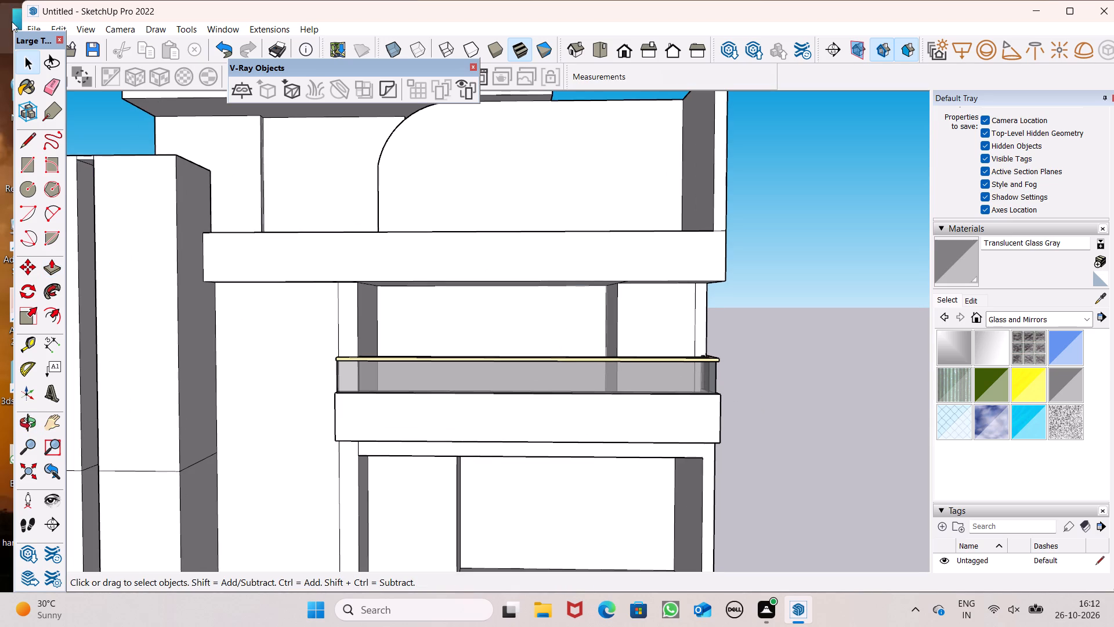
scroll(469, 311, up, 8)
middle_drag(480, 374, 480, 382)
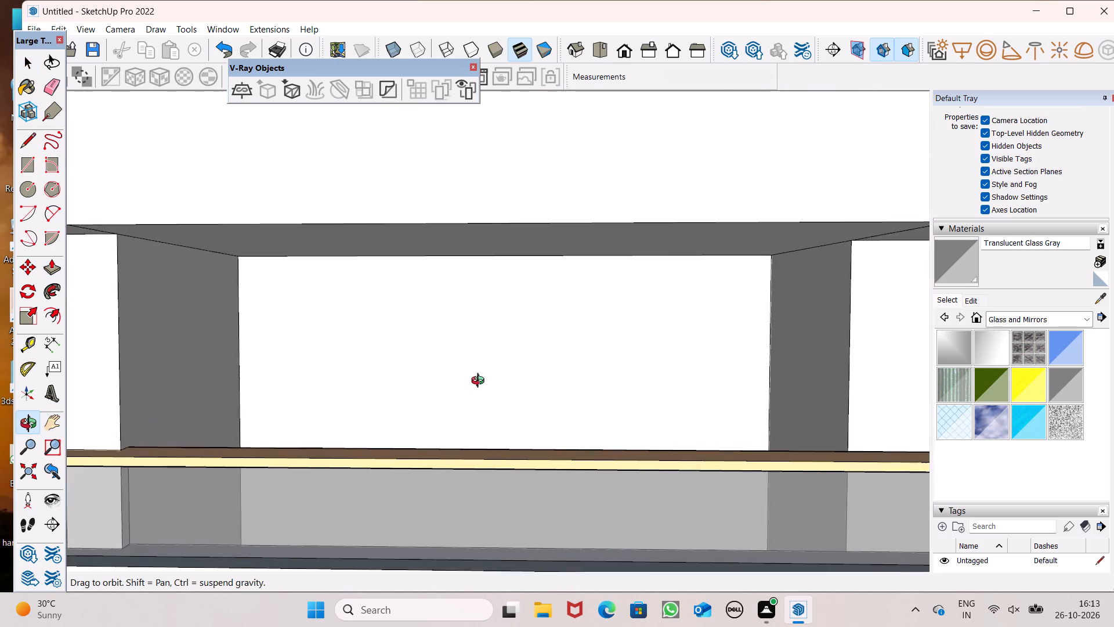
middle_drag(480, 382, 493, 372)
Draw a door rectangle 4' wide and 7' high on the balcony's back wall, starting at its floor edge.
scroll(453, 289, down, 6)
middle_drag(449, 360, 454, 434)
scroll(455, 437, up, 4)
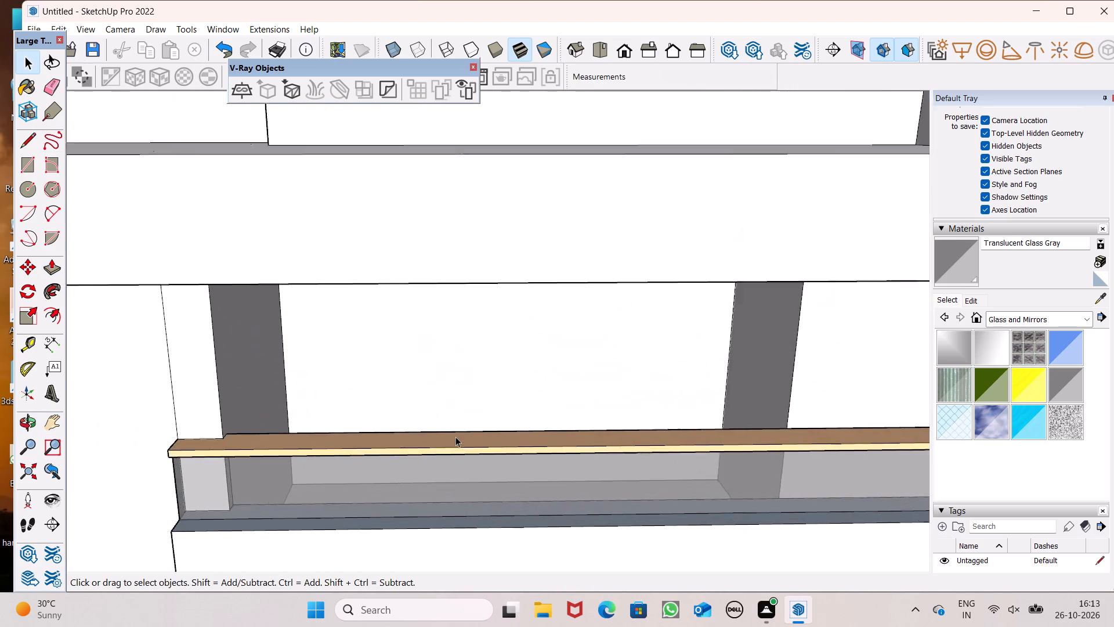
scroll(455, 437, up, 4)
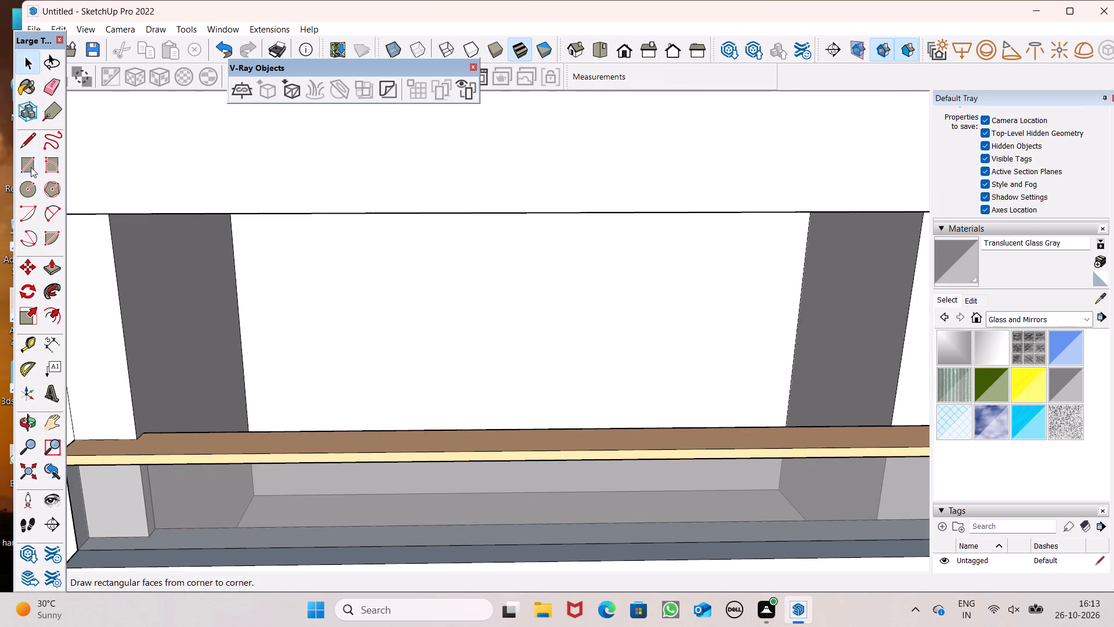
click(31, 167)
scroll(410, 390, up, 5)
scroll(403, 345, down, 5)
middle_drag(407, 382, 402, 433)
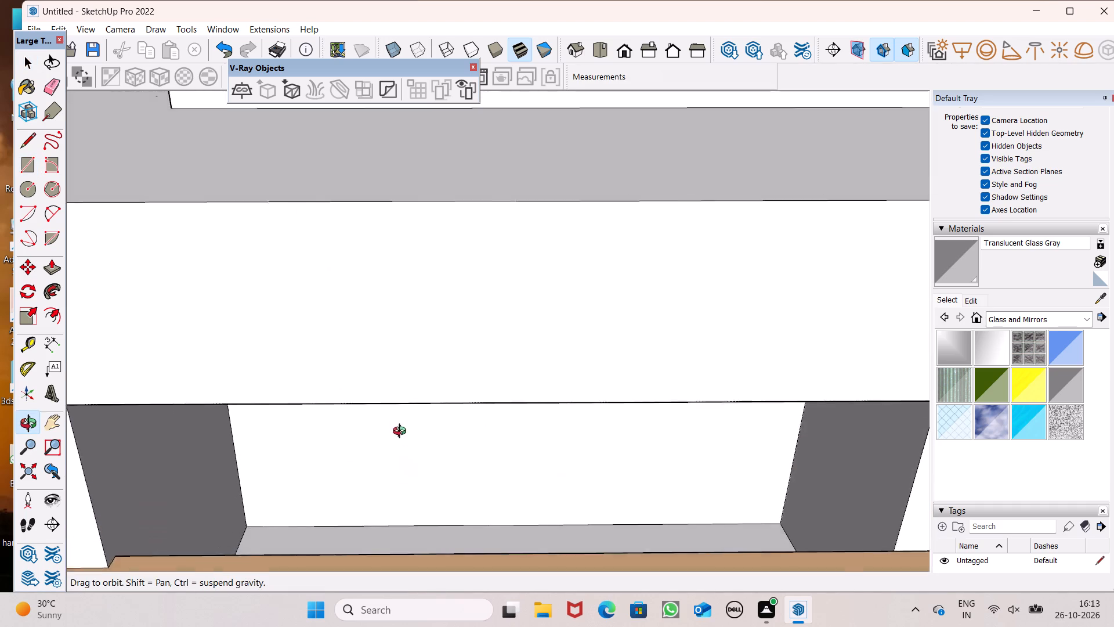
middle_drag(402, 433, 404, 433)
scroll(404, 433, up, 1)
scroll(385, 526, up, 2)
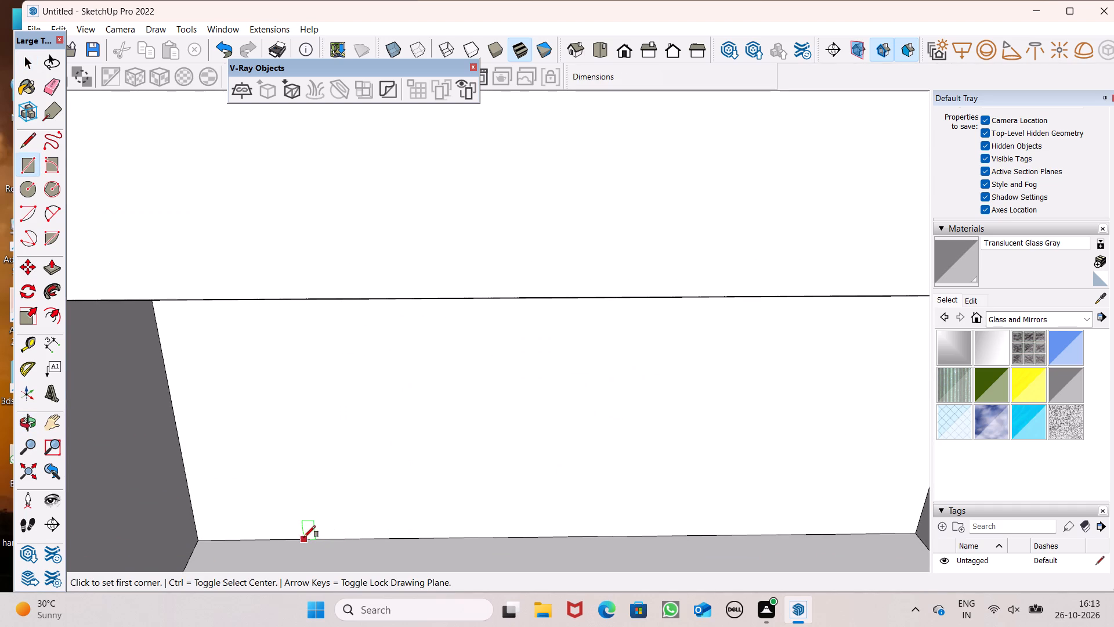
drag(297, 537, 313, 537)
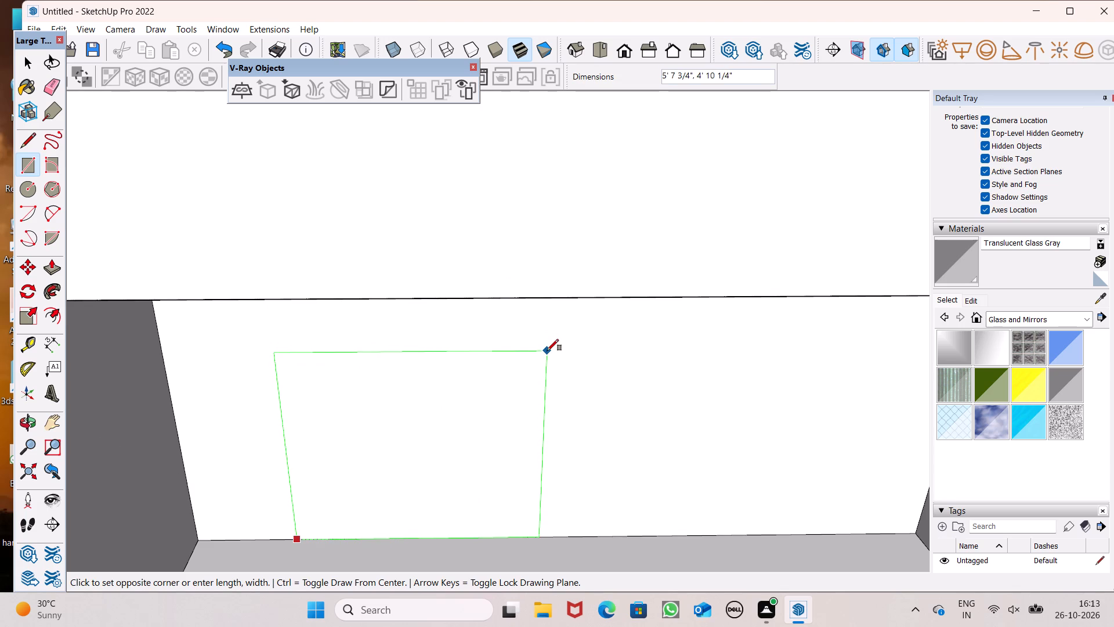
text(4')
text(,7')
key(Return)
Draw a window rectangle about 3' 11" wide and 4' 3" high beside the door outline on the balcony's back wall.
scroll(524, 493, down, 3)
middle_drag(511, 490, 464, 399)
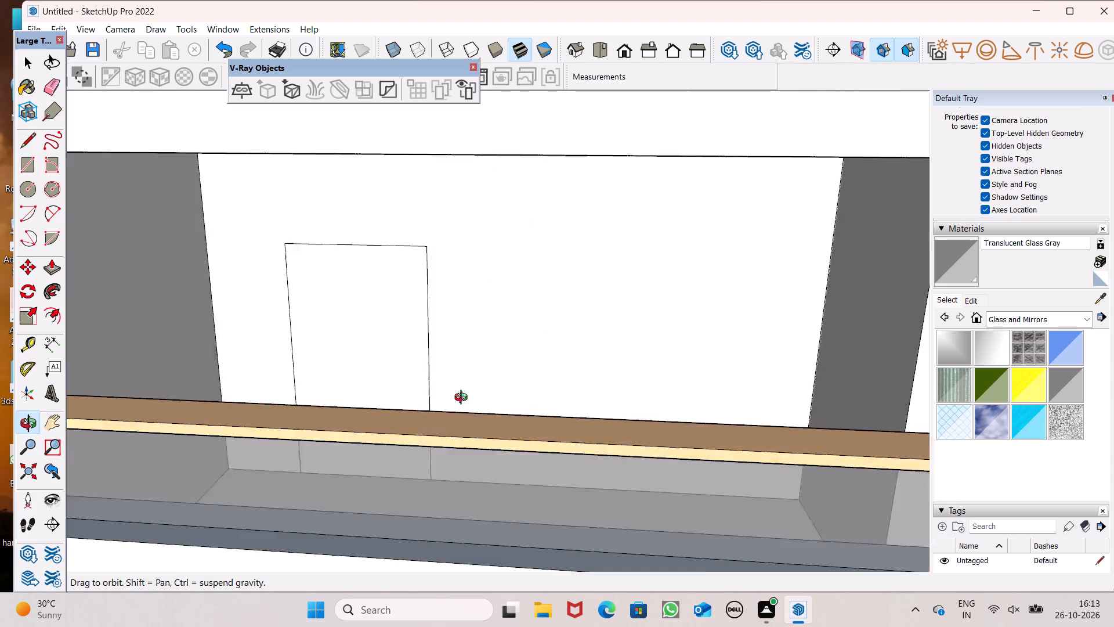
middle_drag(464, 399, 509, 410)
scroll(494, 410, down, 5)
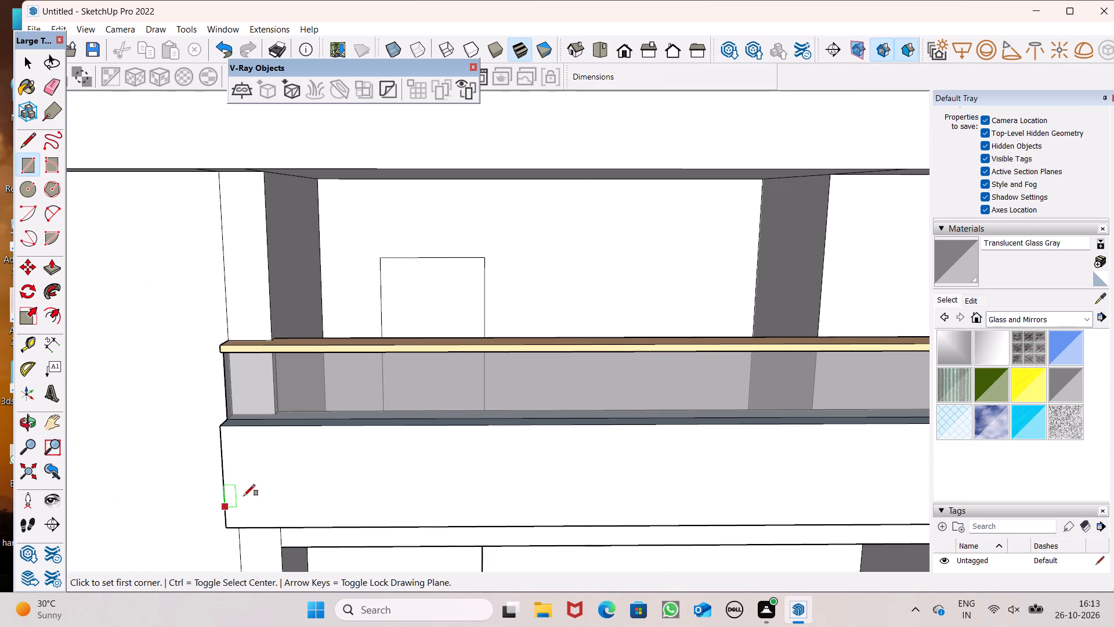
scroll(752, 282, up, 3)
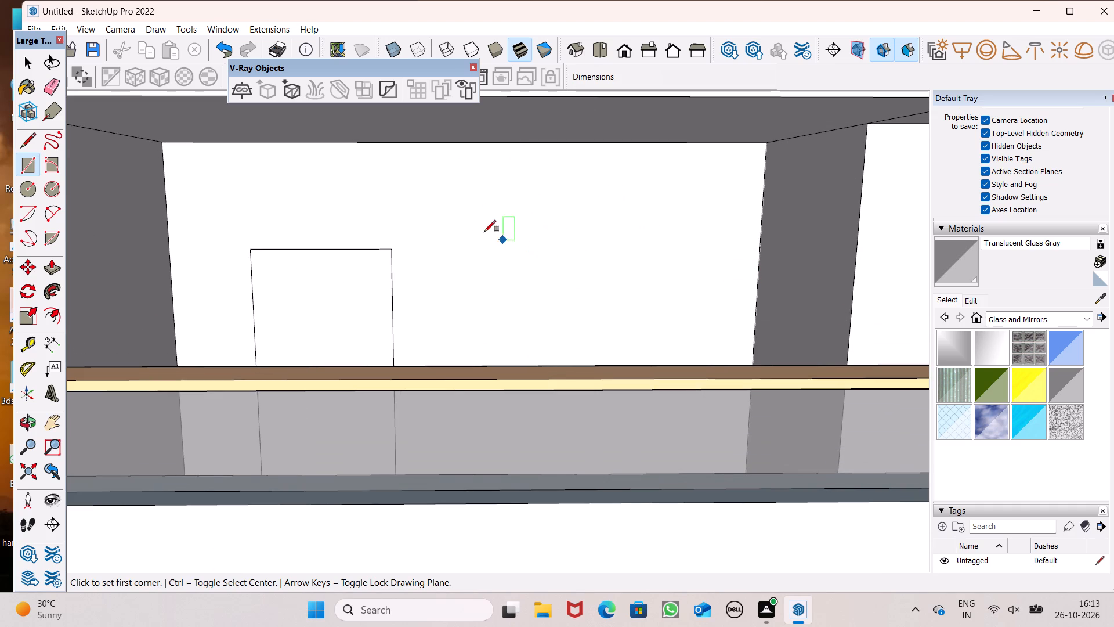
drag(513, 242, 520, 250)
middle_drag(623, 349, 631, 391)
scroll(628, 421, up, 4)
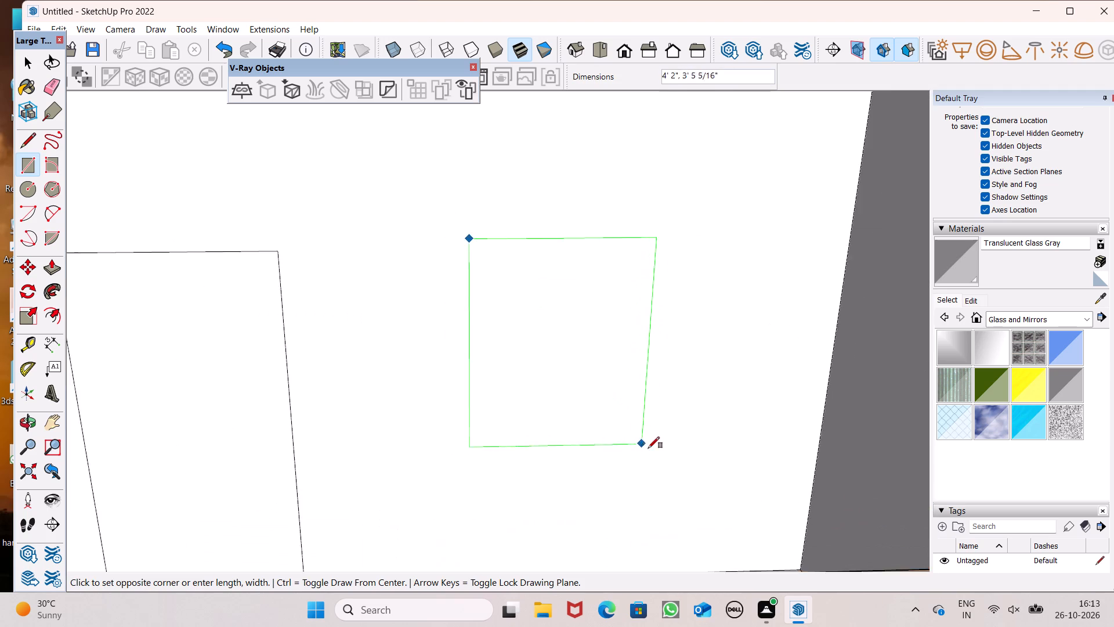
scroll(648, 448, up, 1)
click(668, 449)
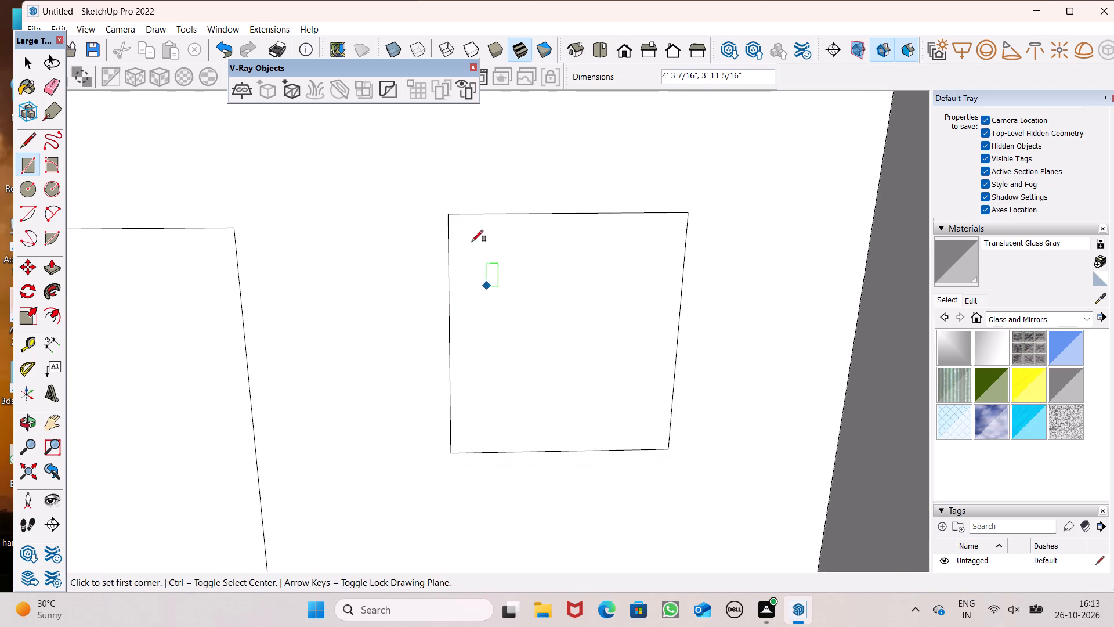
Examine the front of the house with the door and window outlines behind the balcony parapet.
scroll(467, 195, down, 7)
middle_drag(488, 299, 490, 185)
scroll(490, 276, down, 12)
middle_drag(525, 336, 534, 391)
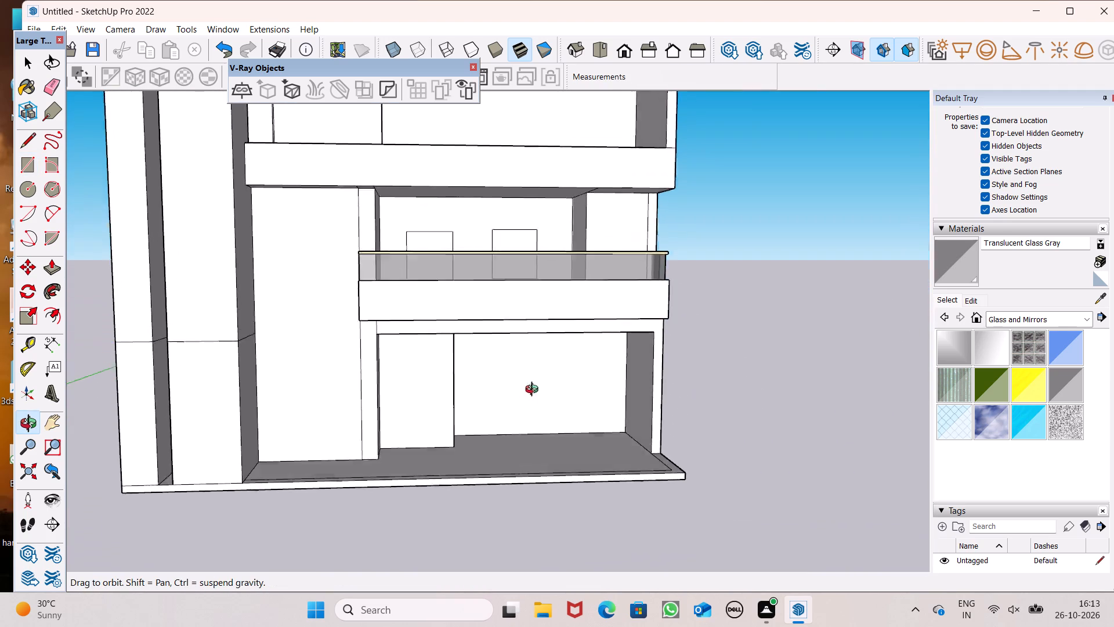
middle_drag(534, 391, 512, 433)
key(space)
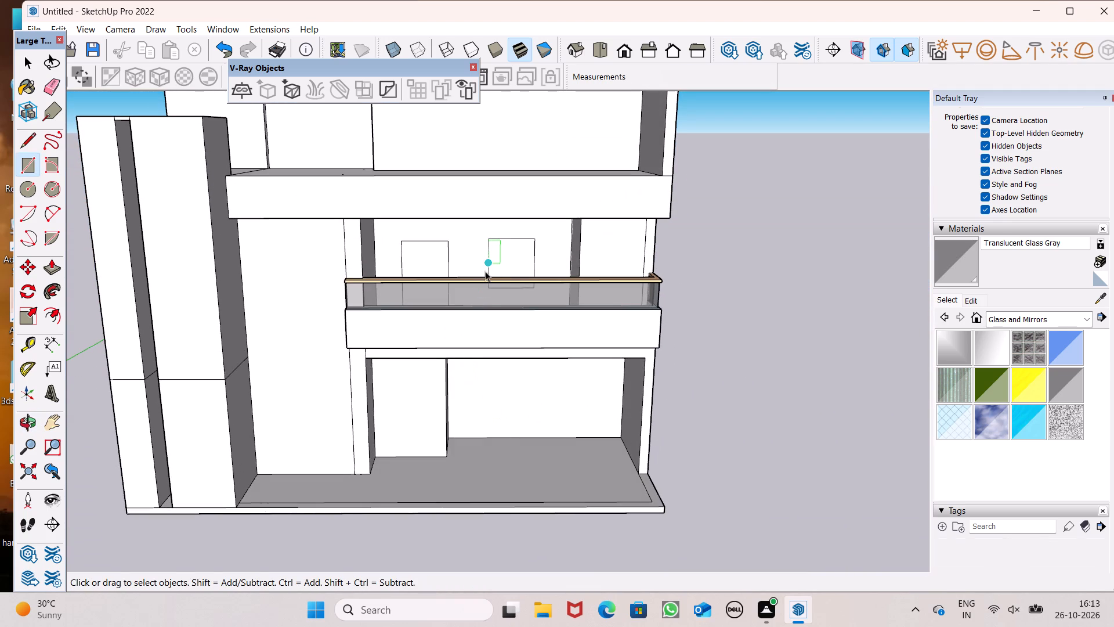
middle_drag(513, 264, 509, 231)
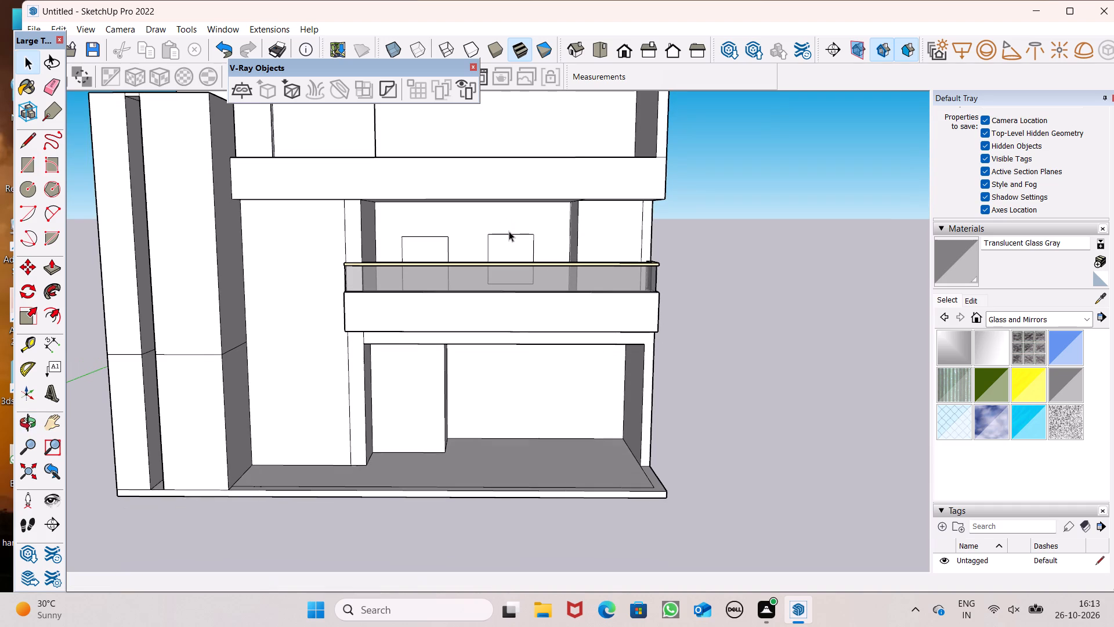
scroll(510, 236, down, 4)
middle_drag(515, 233, 431, 282)
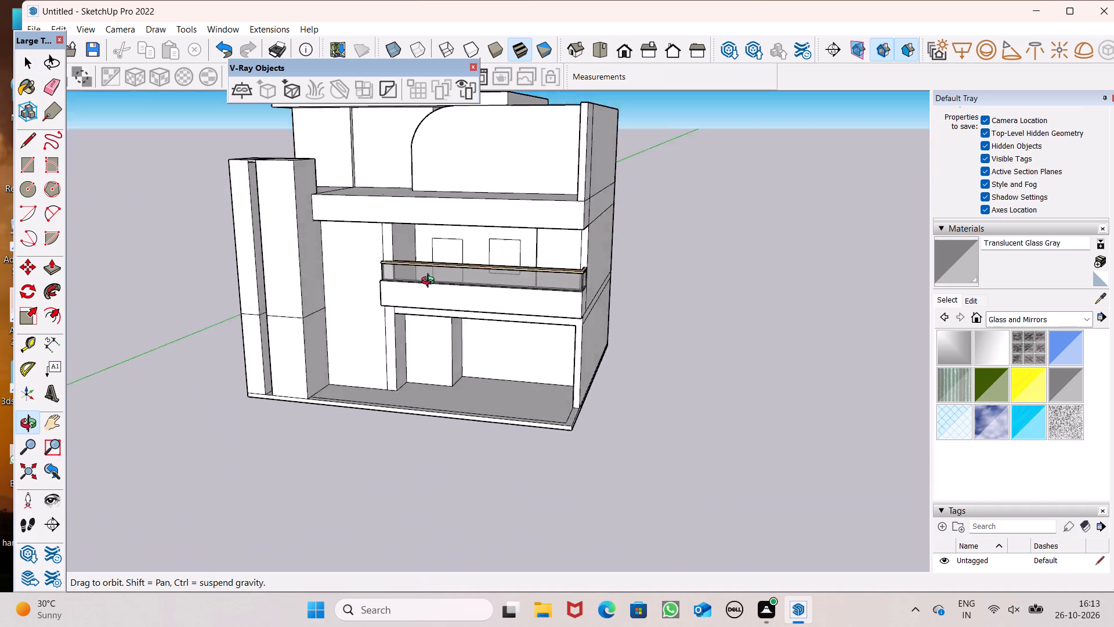
middle_drag(431, 282, 498, 312)
scroll(535, 277, down, 1)
Draw a line about 22' 8" long across the underside of the slab above the balcony, from the recess wall's corner to the slab's end.
middle_drag(560, 277, 602, 62)
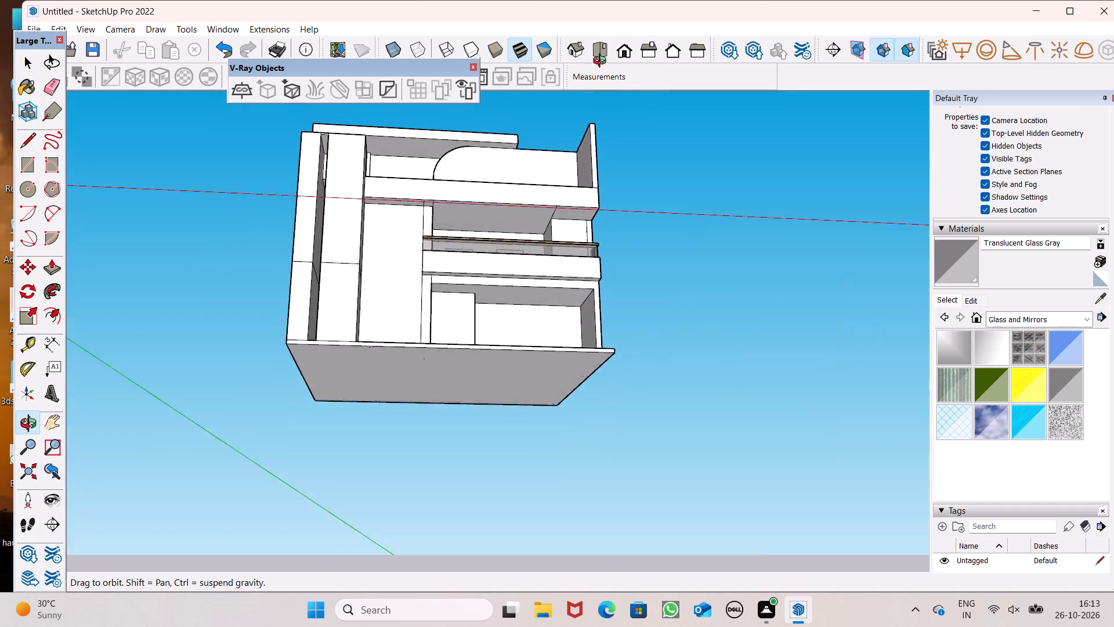
middle_drag(602, 62, 596, 60)
scroll(582, 114, up, 1)
middle_drag(546, 197, 584, 131)
scroll(548, 197, up, 1)
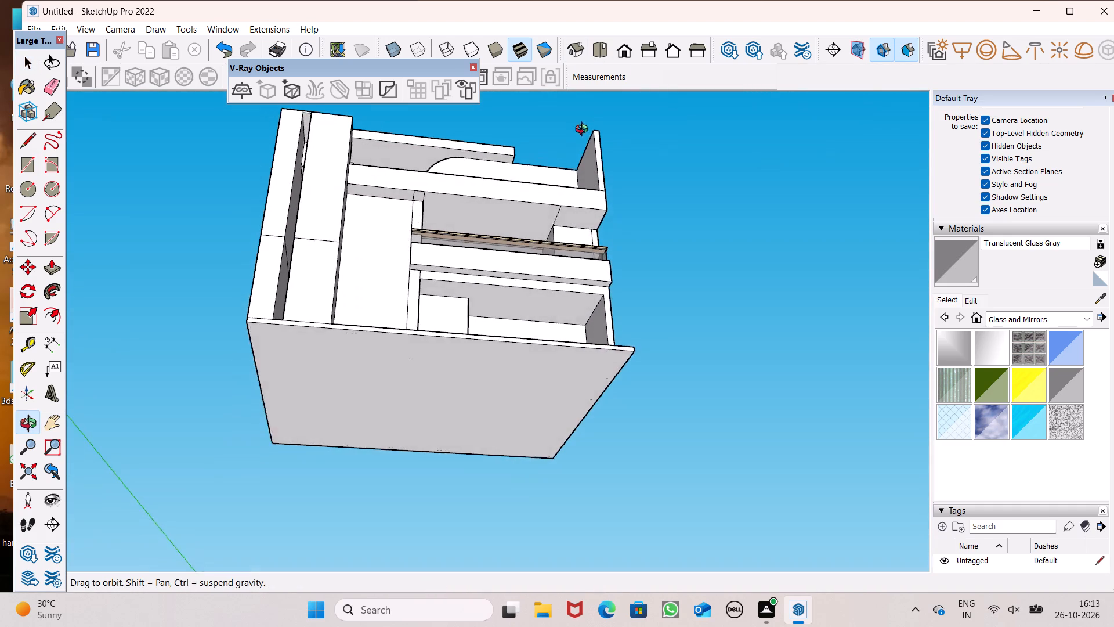
middle_drag(584, 131, 594, 117)
scroll(621, 114, up, 4)
scroll(632, 175, up, 1)
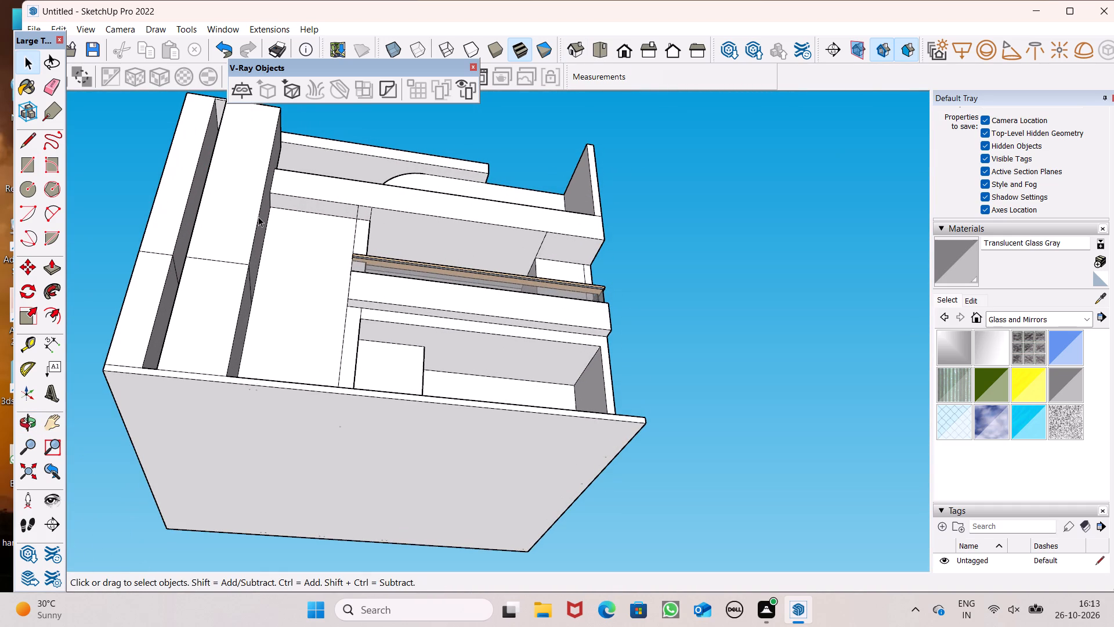
click(19, 140)
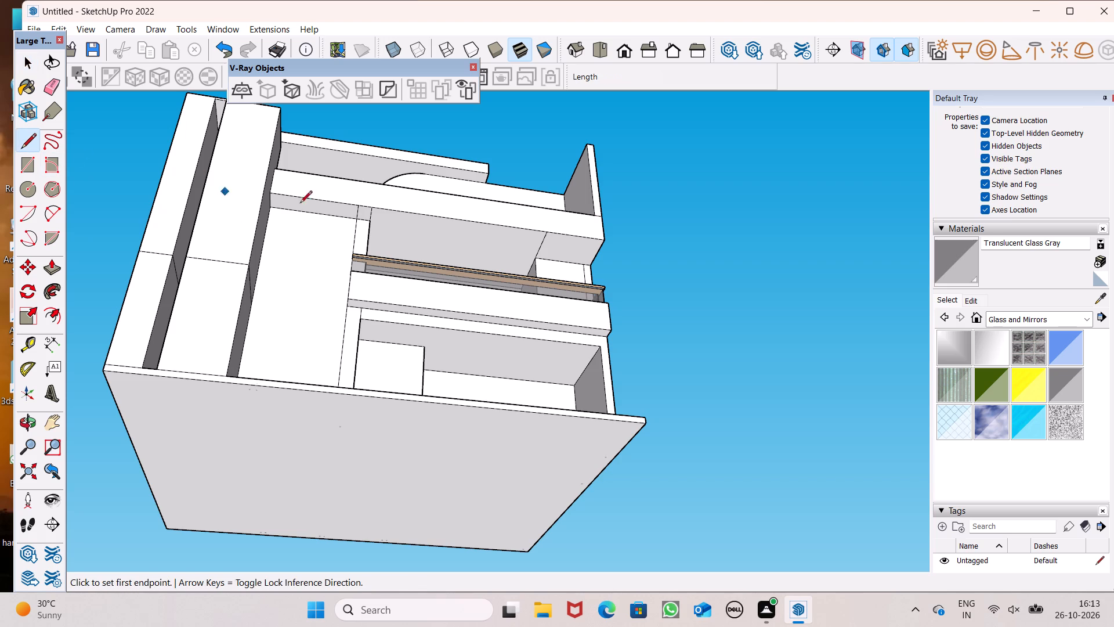
middle_drag(611, 283, 561, 230)
scroll(556, 240, up, 4)
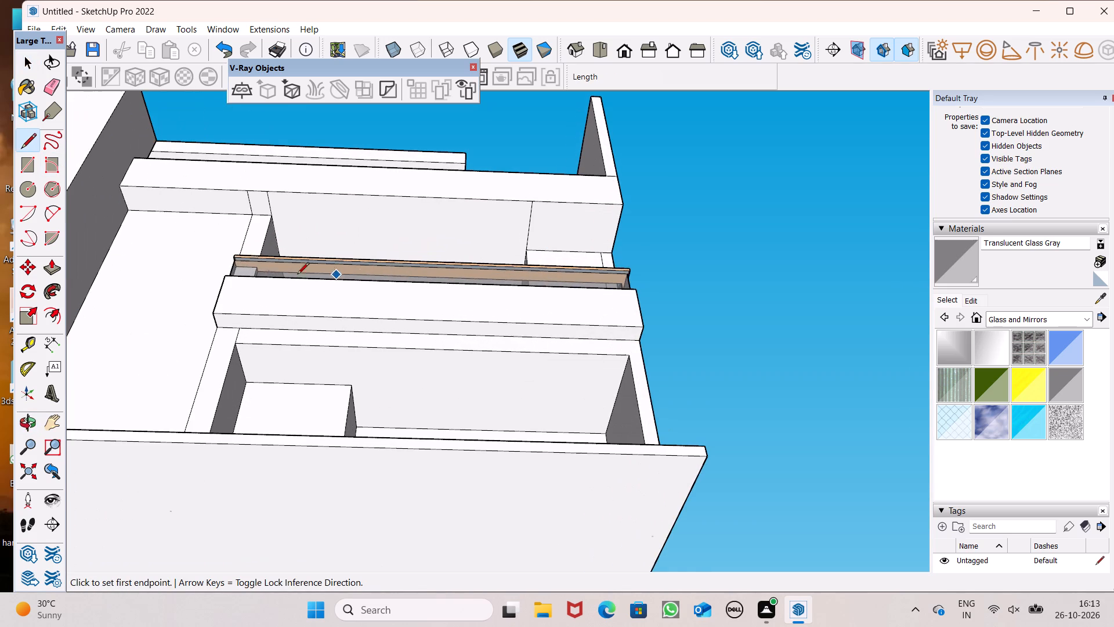
click(268, 217)
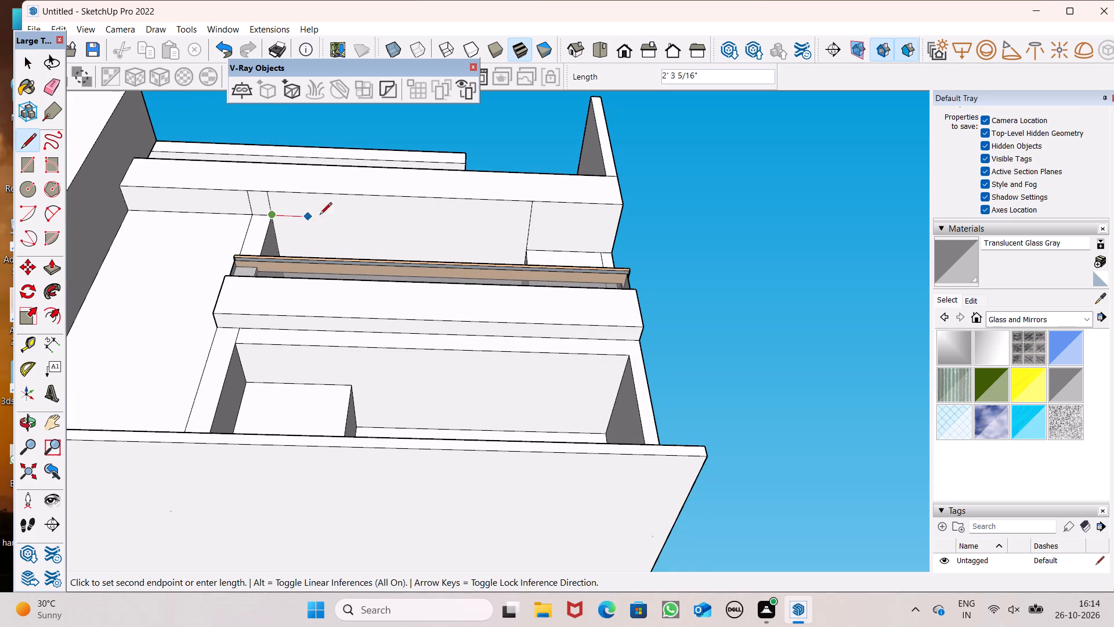
click(618, 224)
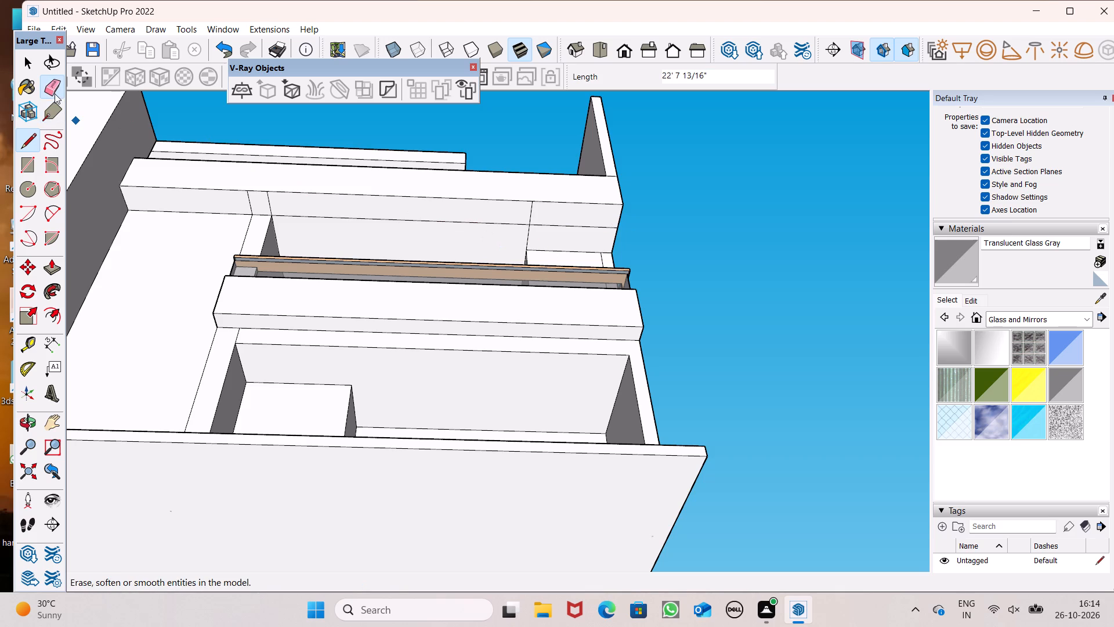
Erase the short cross lines dividing the front strip of the underside of the slab above the balcony.
click(55, 93)
scroll(288, 224, up, 5)
drag(251, 193, 212, 187)
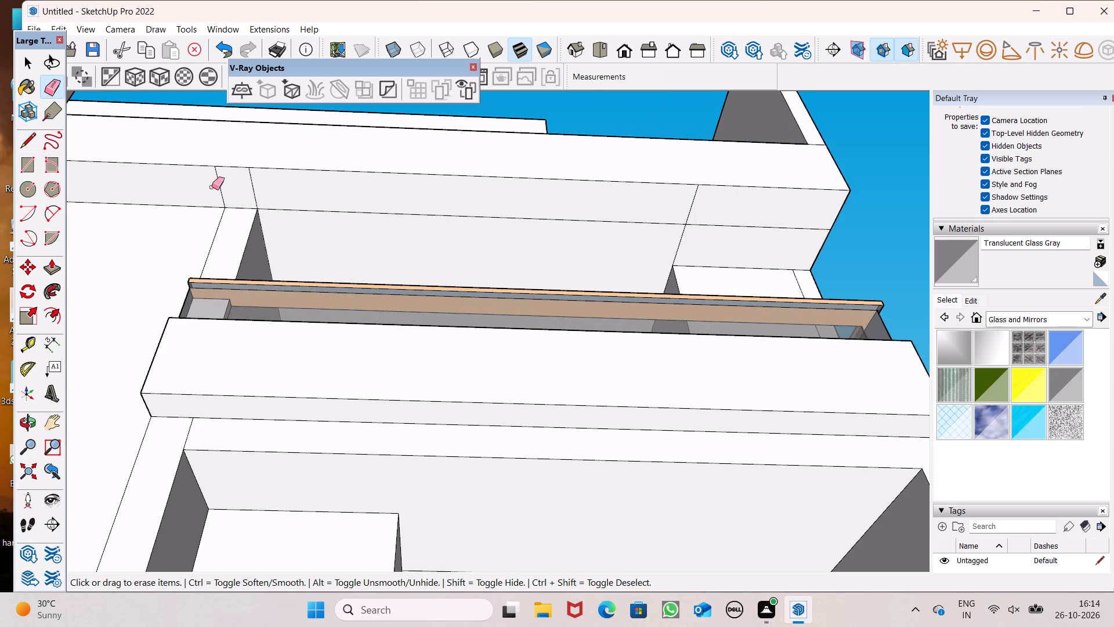
drag(212, 187, 266, 186)
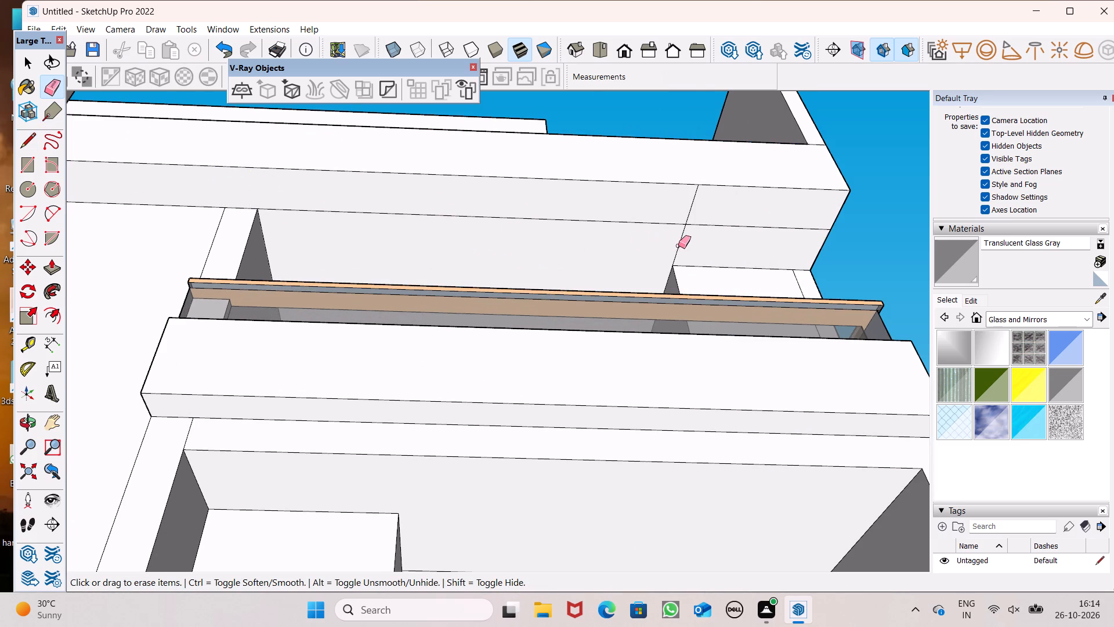
drag(695, 208, 685, 205)
Push/Pull the front strip of the slab's underside down about 9 5/16" to form a dropped beam above the balcony.
scroll(689, 205, down, 3)
middle_drag(696, 222, 672, 289)
scroll(542, 286, up, 1)
middle_drag(542, 286, 402, 278)
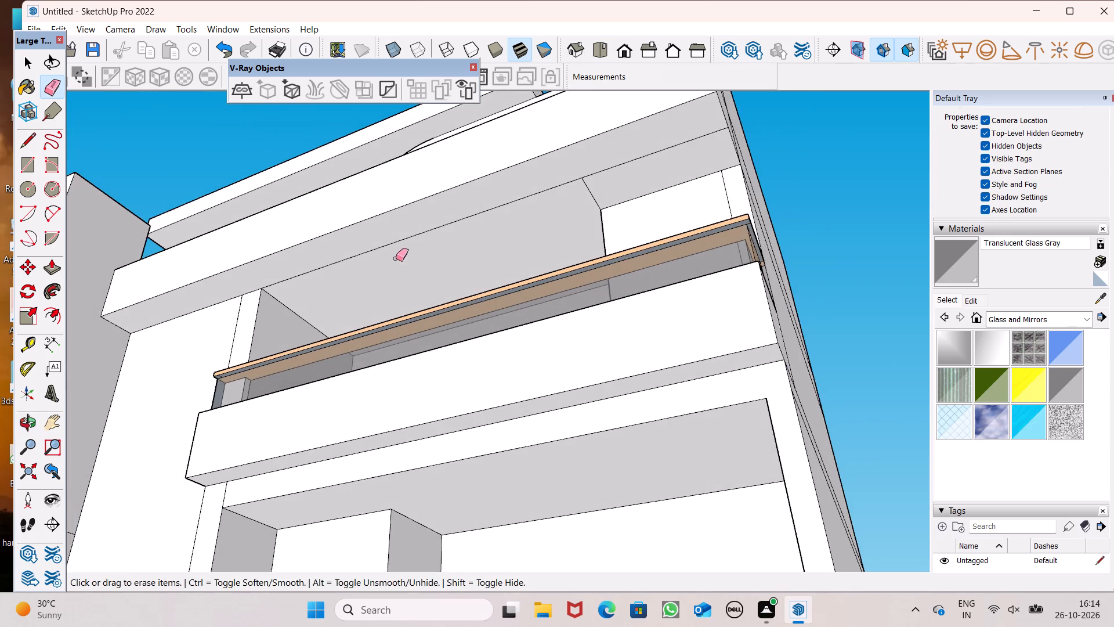
scroll(397, 253, down, 1)
middle_drag(403, 253, 337, 264)
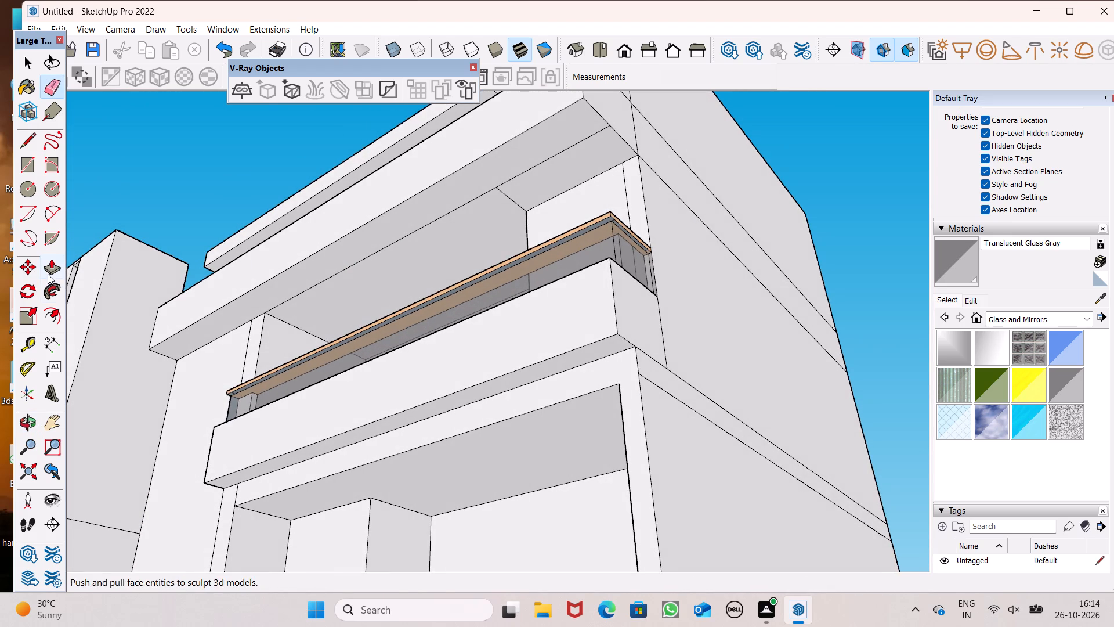
click(48, 274)
scroll(611, 217, down, 1)
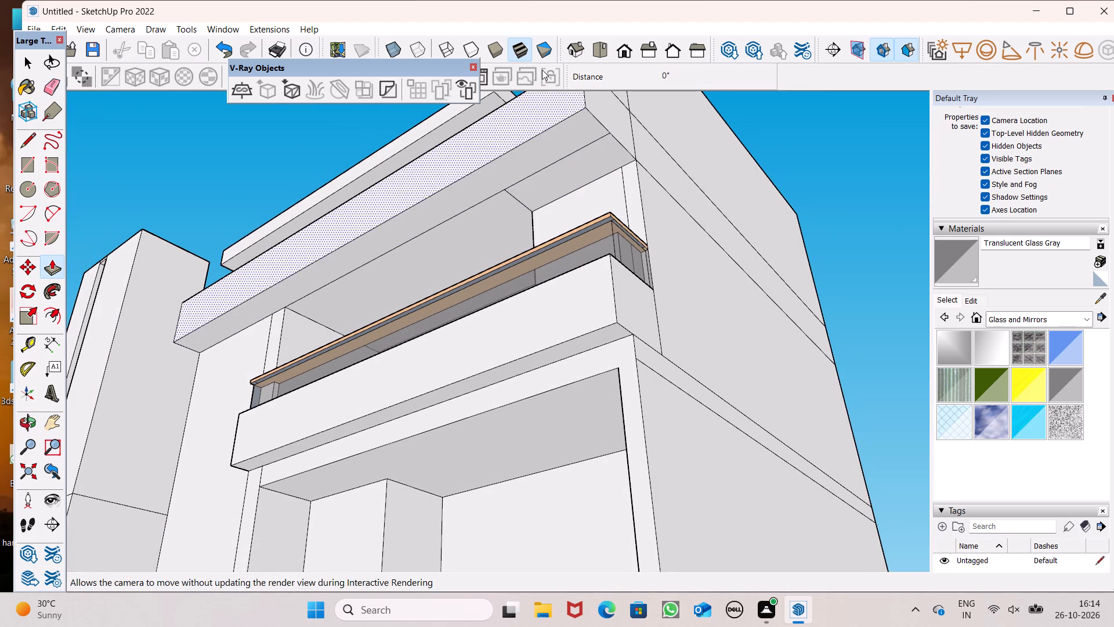
drag(565, 147, 566, 160)
scroll(550, 154, down, 3)
middle_drag(575, 197, 737, 307)
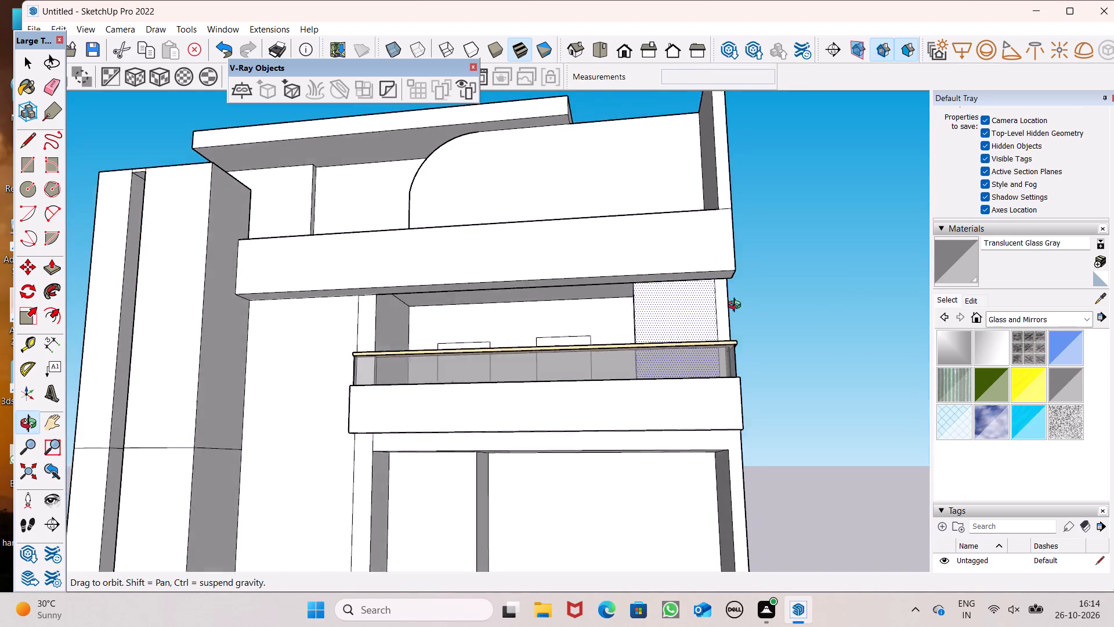
middle_drag(737, 307, 744, 313)
scroll(725, 220, down, 3)
middle_drag(724, 283, 735, 417)
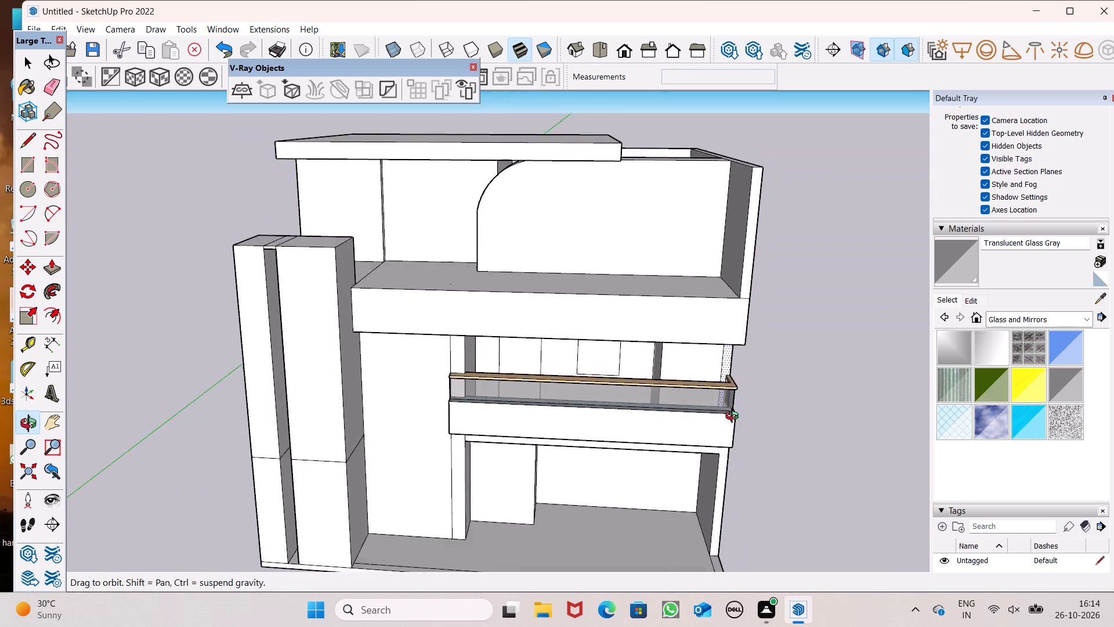
middle_drag(735, 417, 735, 431)
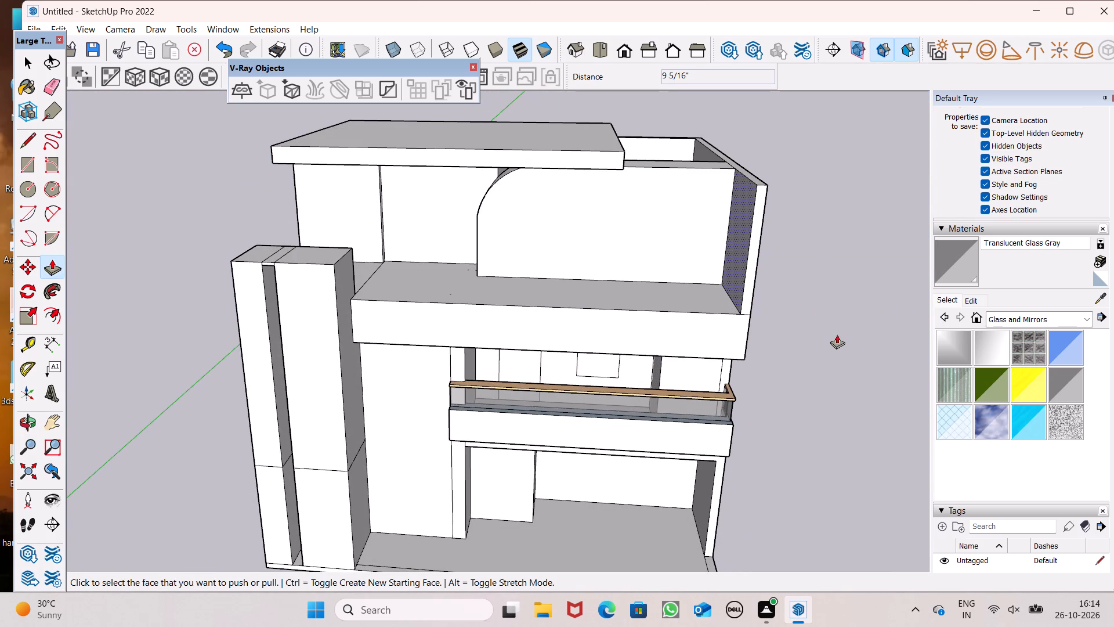
key(space)
Place a guide line on the upper terrace floor, parallel to its front edge and about 9 11/16" behind it.
middle_drag(523, 294, 613, 341)
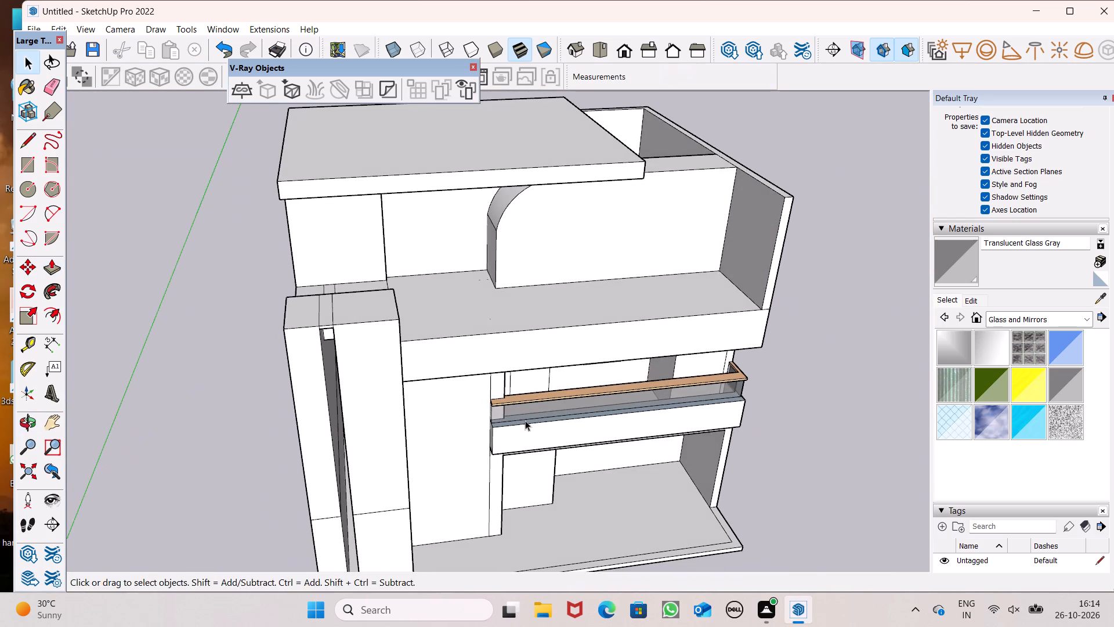
middle_drag(523, 420, 504, 420)
middle_drag(395, 441, 389, 458)
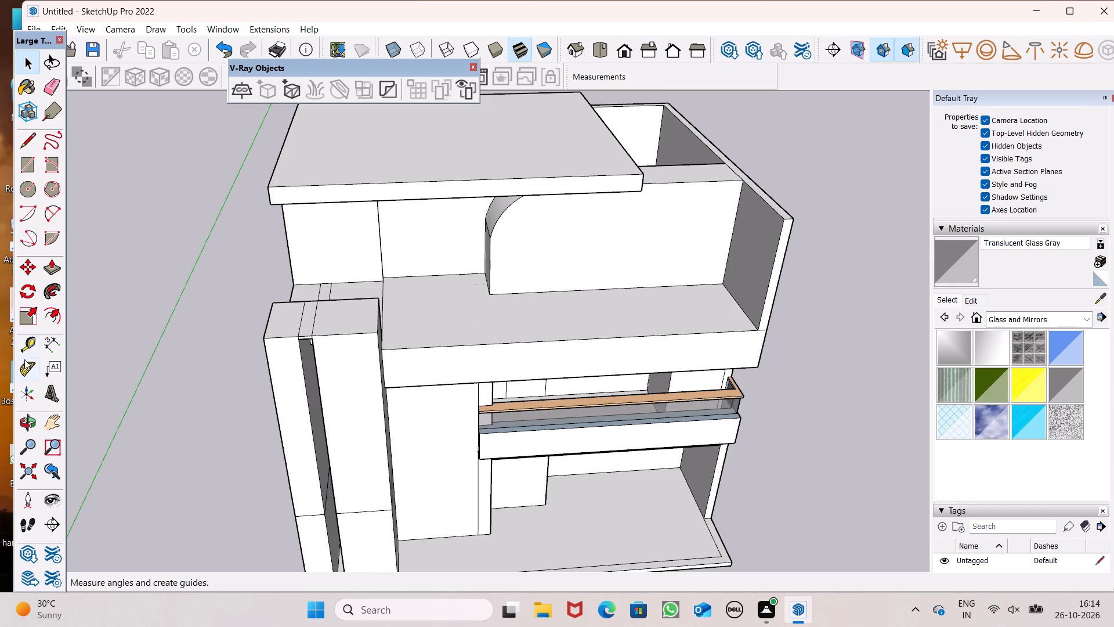
click(24, 354)
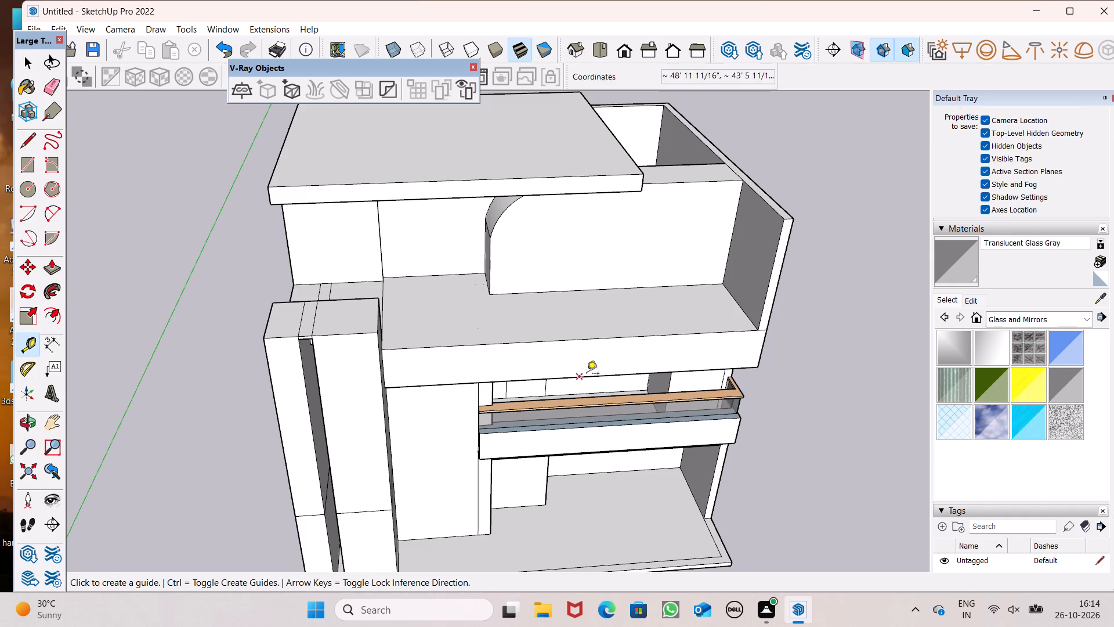
middle_drag(590, 377, 508, 158)
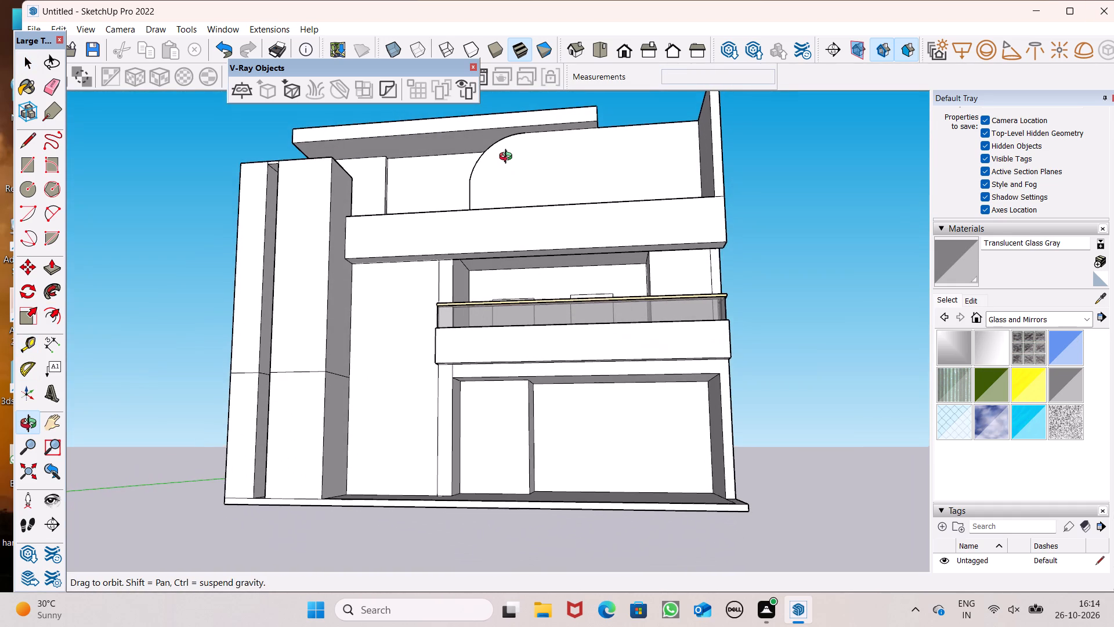
middle_drag(508, 158, 529, 372)
scroll(417, 348, up, 6)
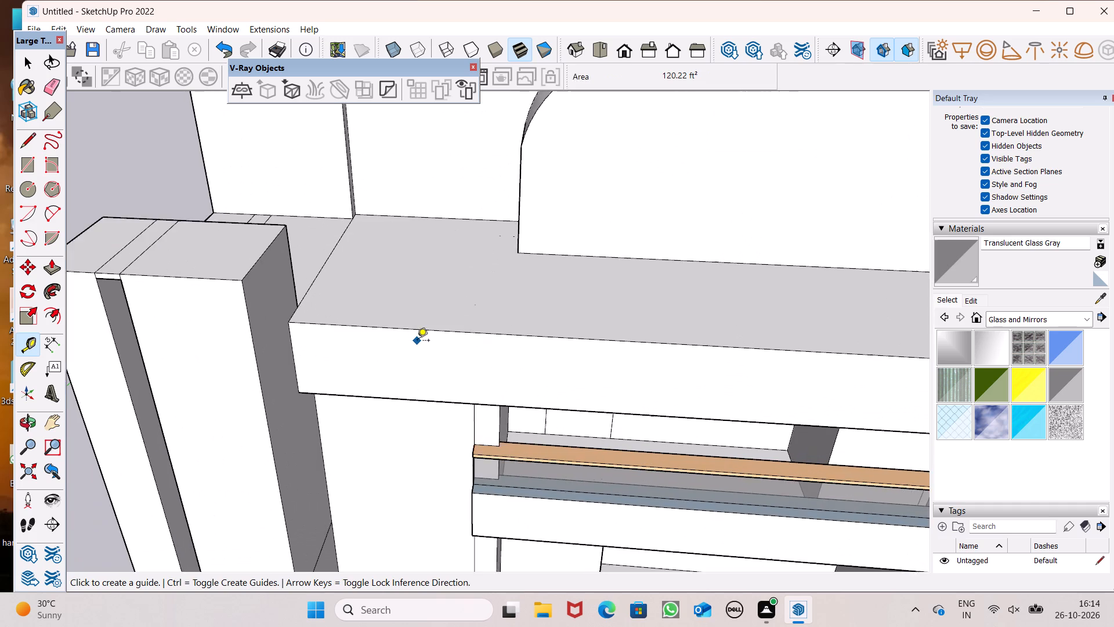
scroll(417, 341, down, 1)
scroll(425, 348, up, 1)
middle_drag(425, 349, 432, 430)
scroll(416, 384, up, 5)
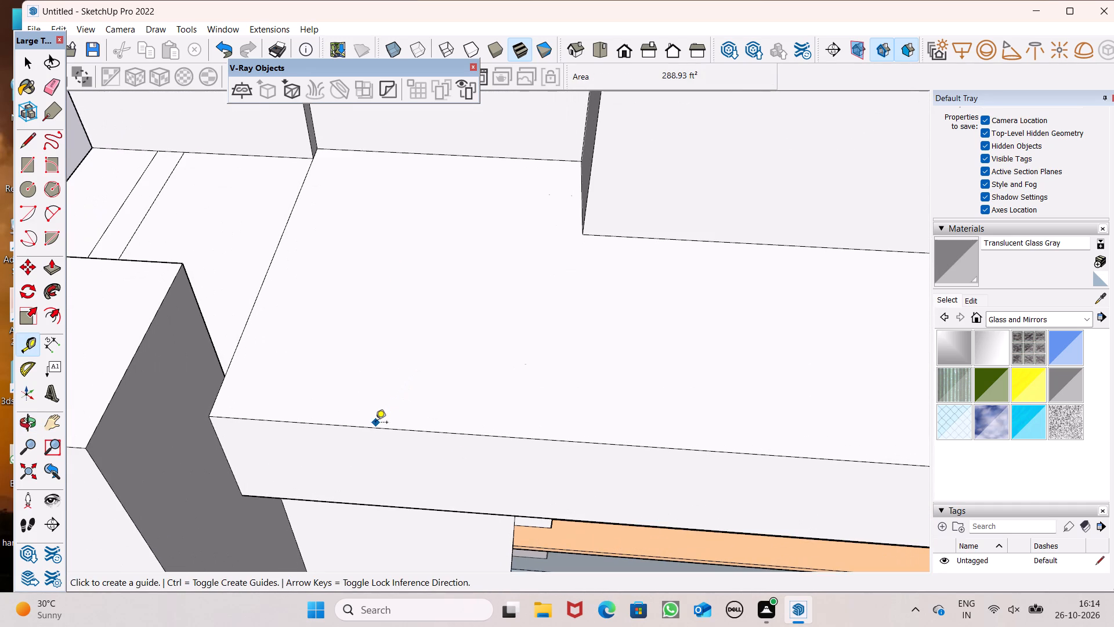
click(372, 427)
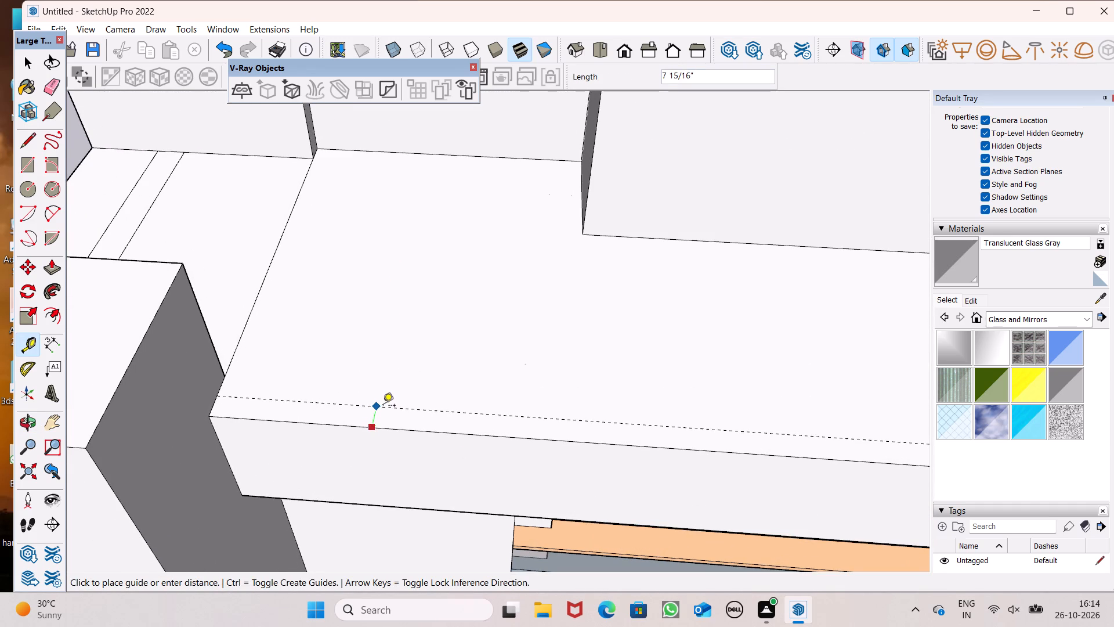
click(383, 403)
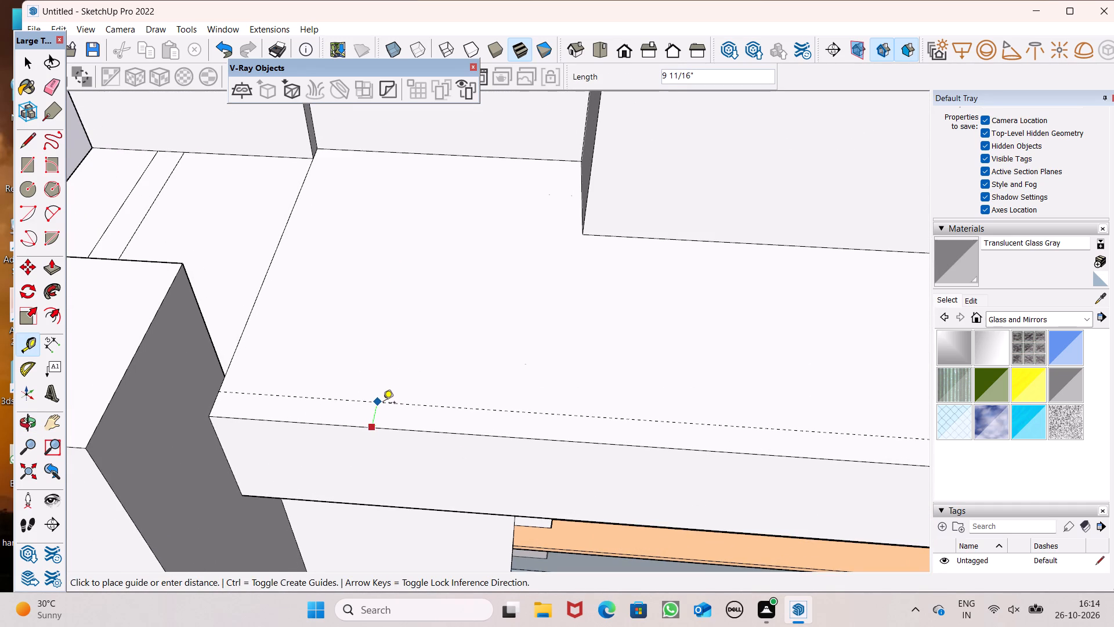
Place a second parallel guide line on the upper terrace floor, 4" behind the first guide.
click(377, 405)
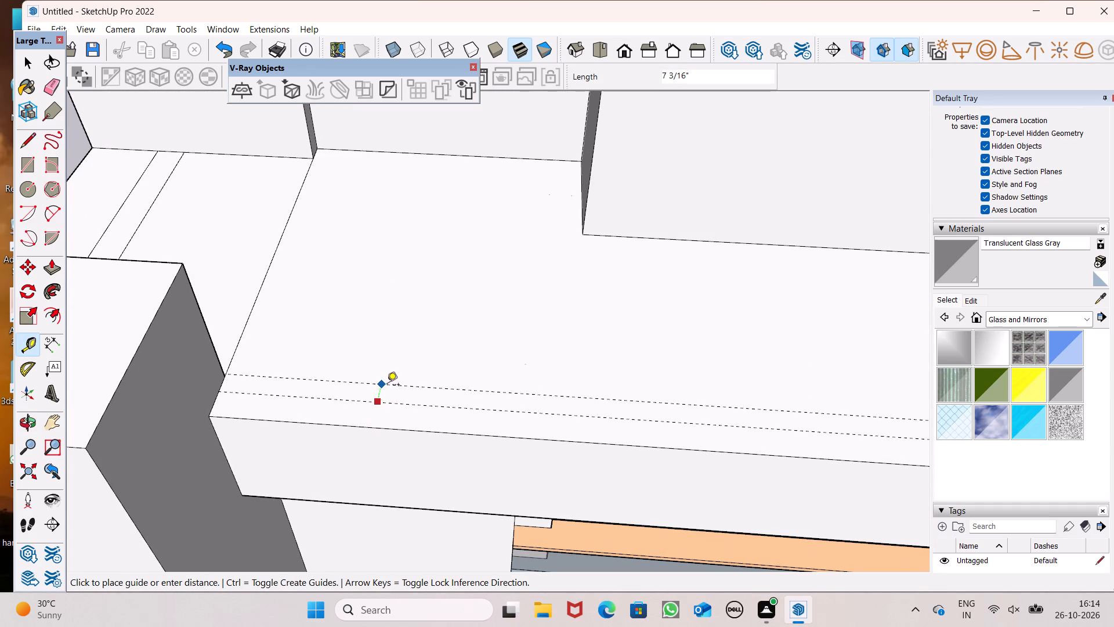
key(4)
key(shift+quotedbl)
key(Return)
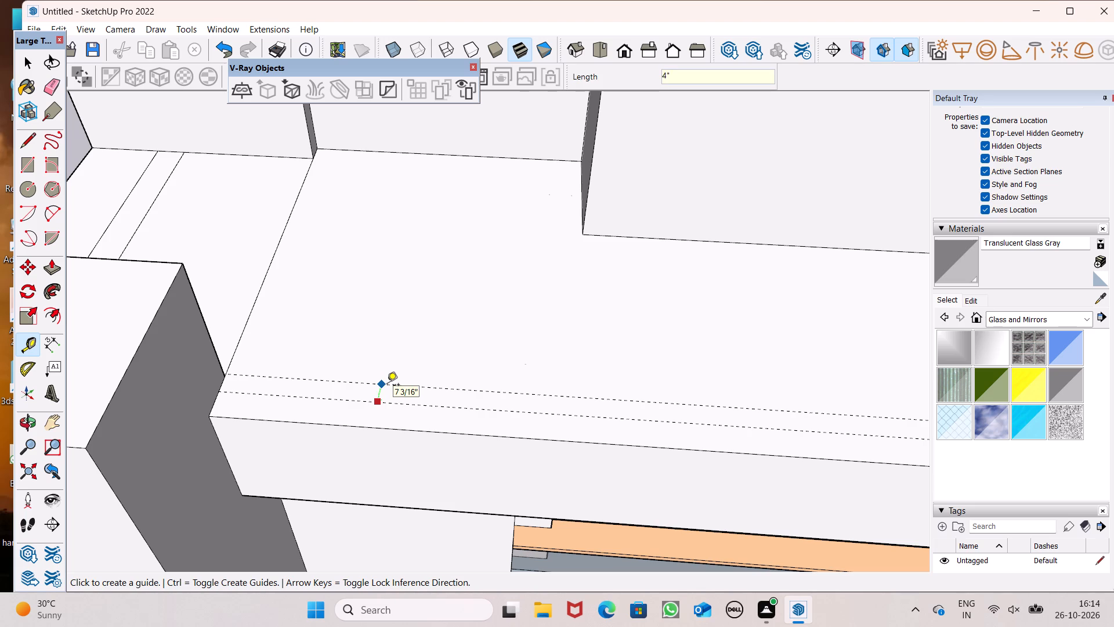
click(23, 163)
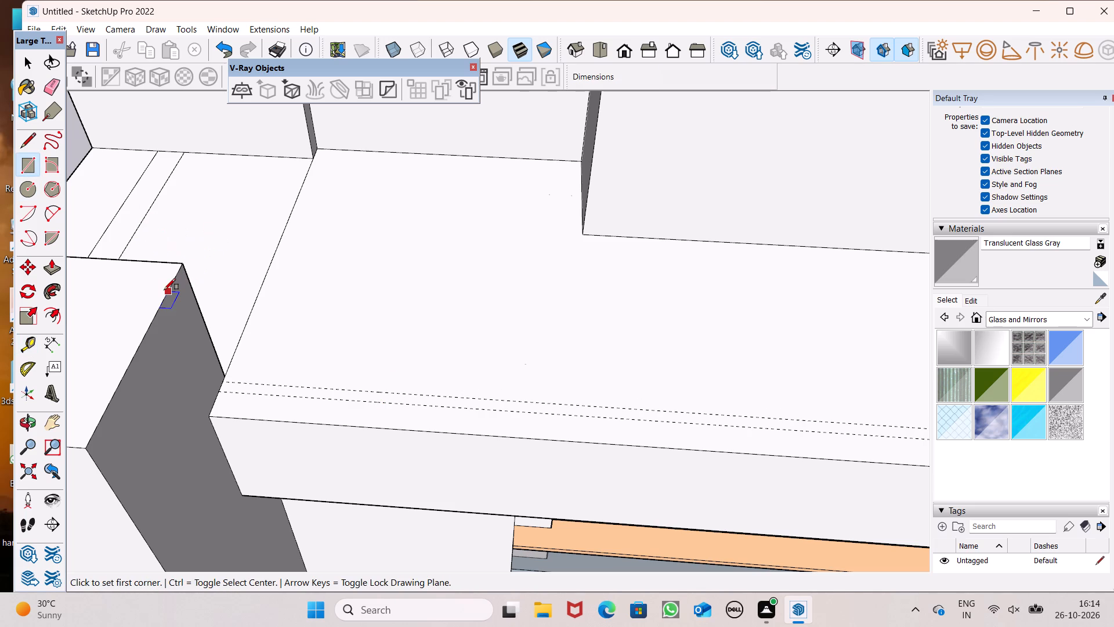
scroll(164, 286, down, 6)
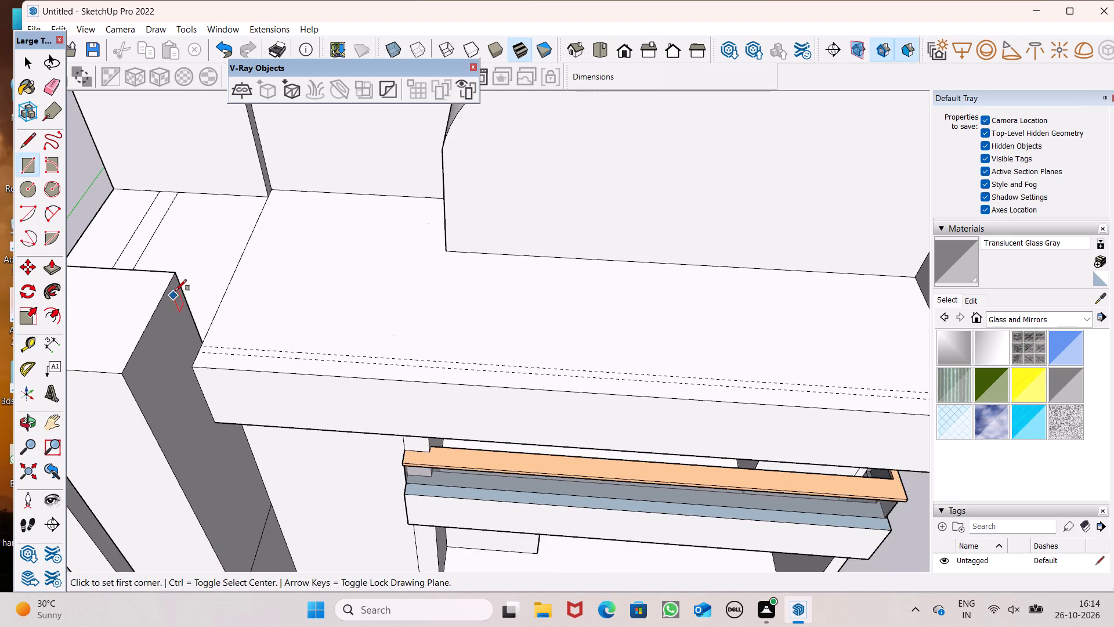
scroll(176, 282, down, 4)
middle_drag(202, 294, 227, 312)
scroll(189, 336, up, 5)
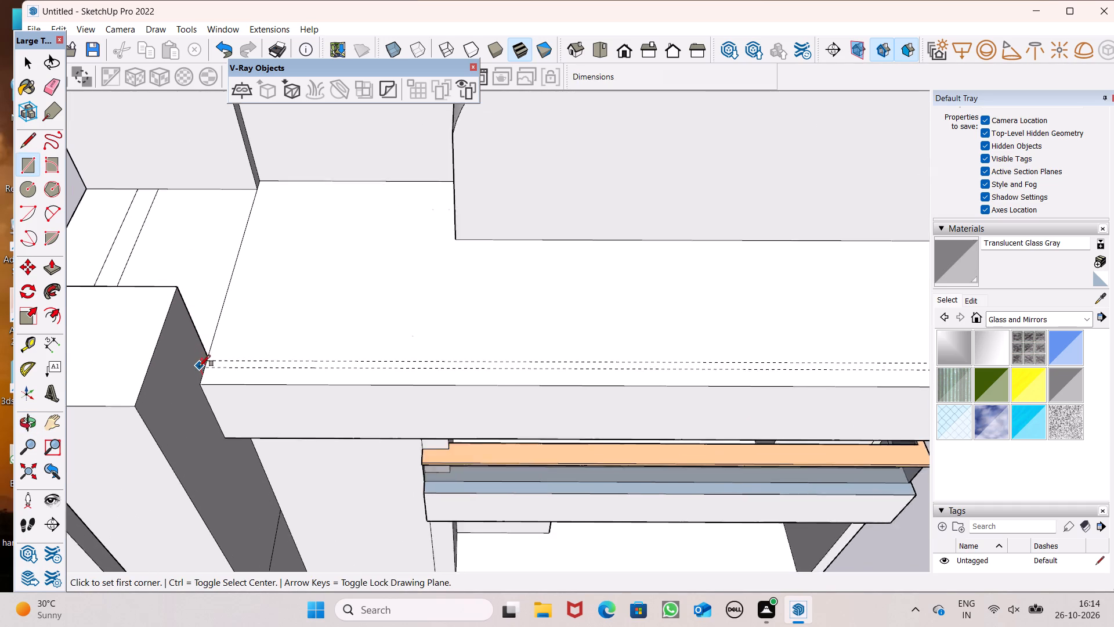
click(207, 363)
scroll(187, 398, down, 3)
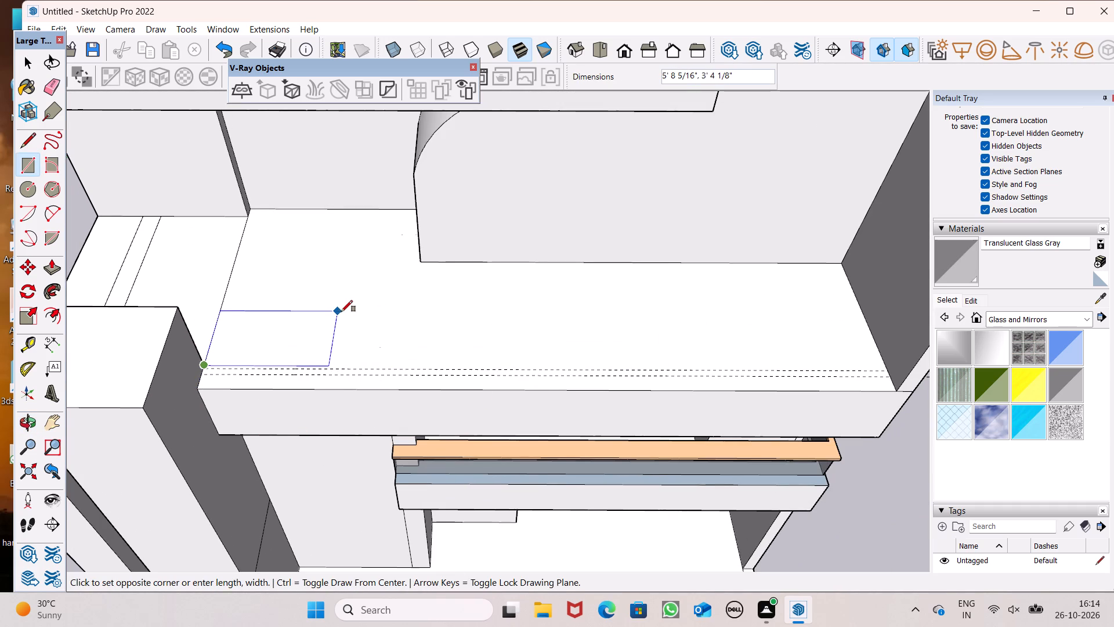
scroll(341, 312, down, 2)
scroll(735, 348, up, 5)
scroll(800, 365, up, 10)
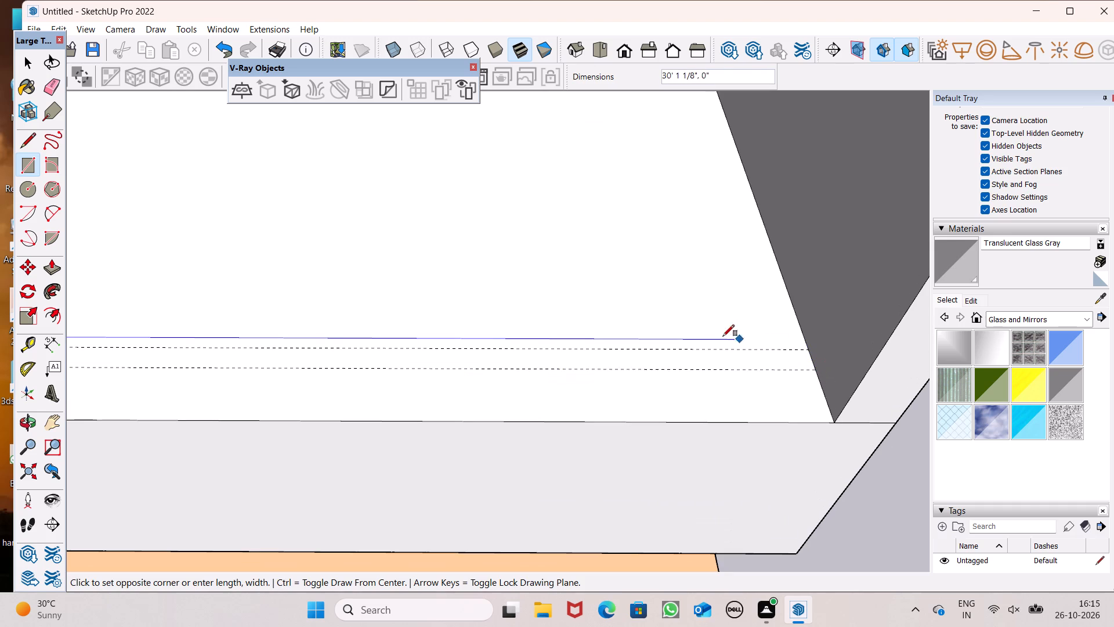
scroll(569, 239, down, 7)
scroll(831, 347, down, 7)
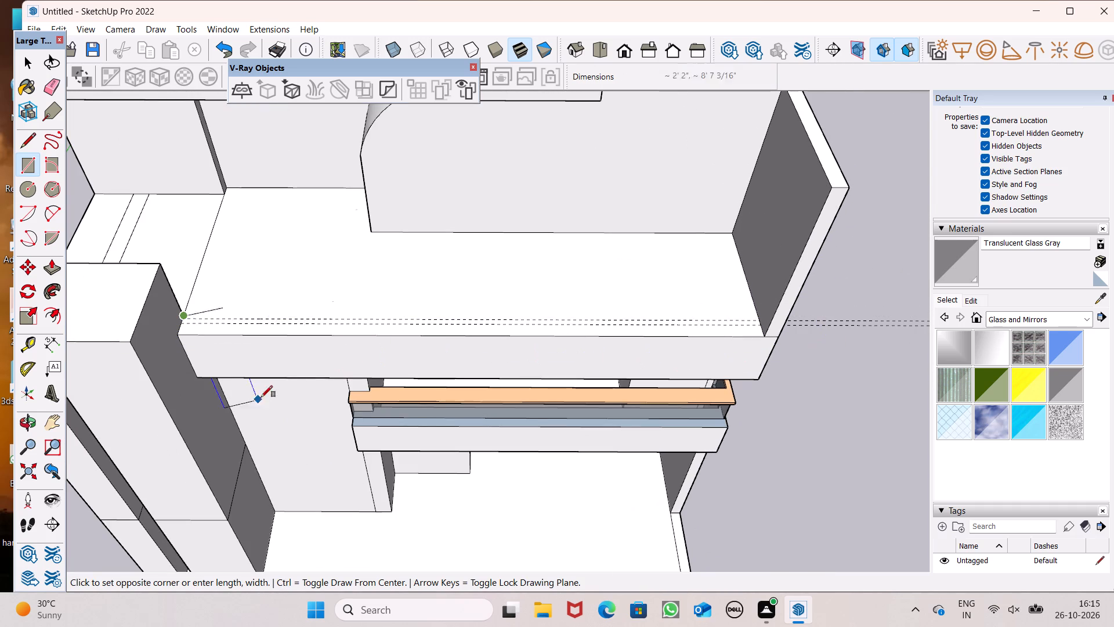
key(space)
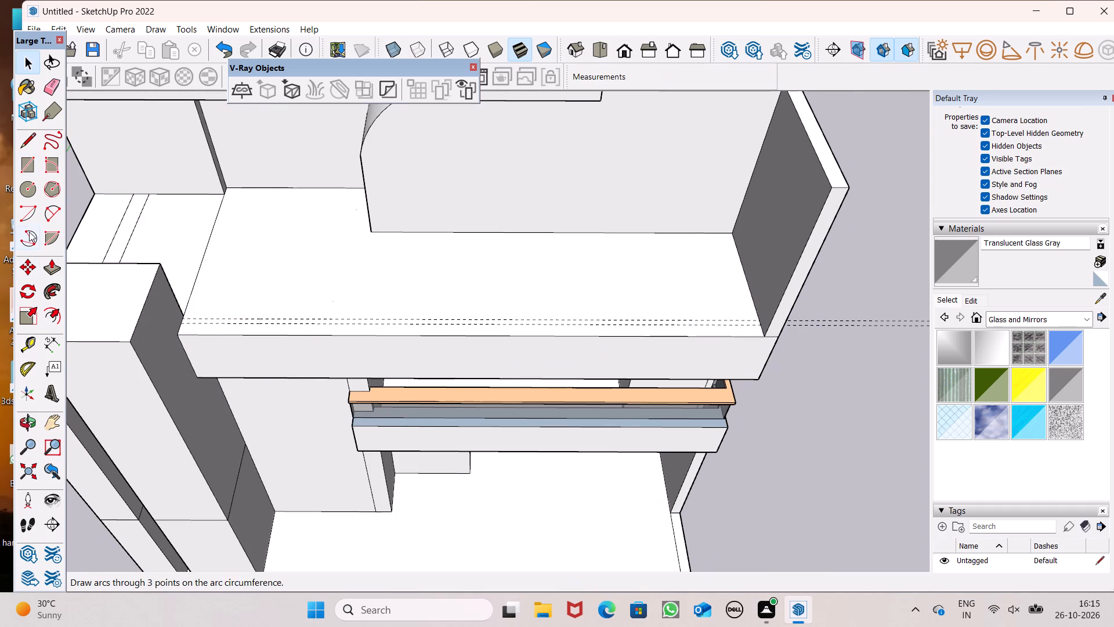
Draw a rectangle about 31' 1 1/16" by 4" between the two parallel guide lines on the upper terrace floor.
click(21, 163)
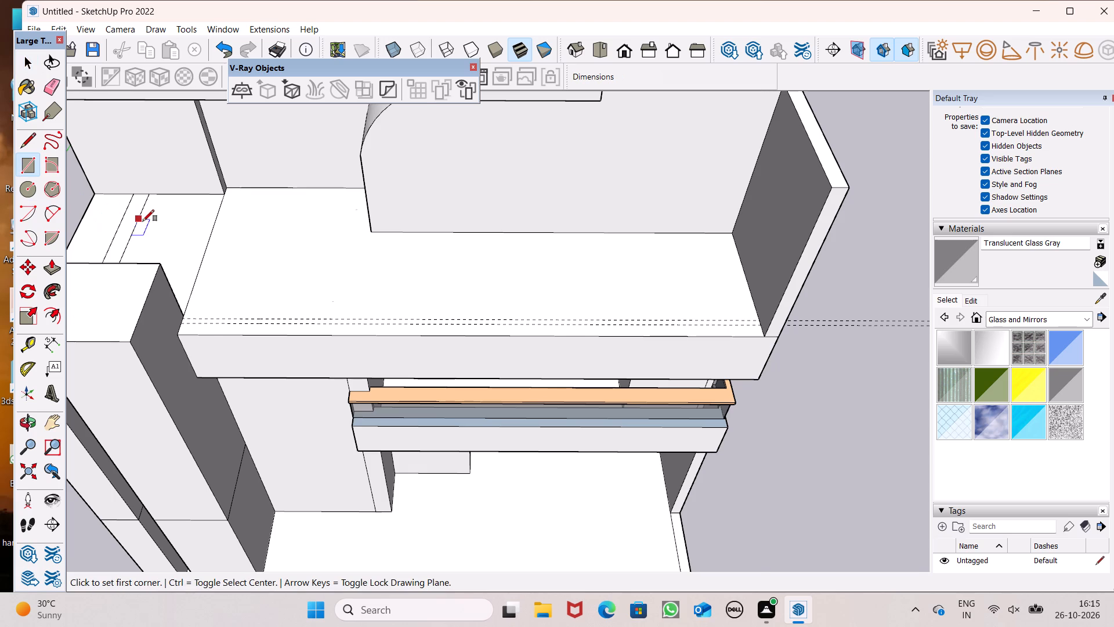
scroll(143, 221, up, 2)
click(31, 168)
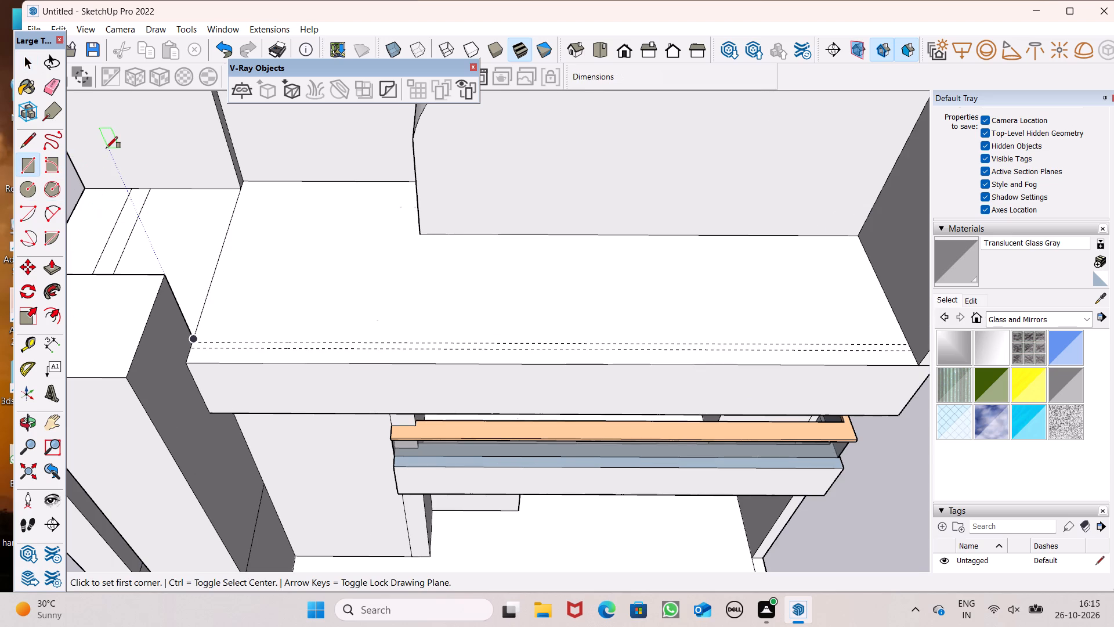
scroll(114, 163, down, 1)
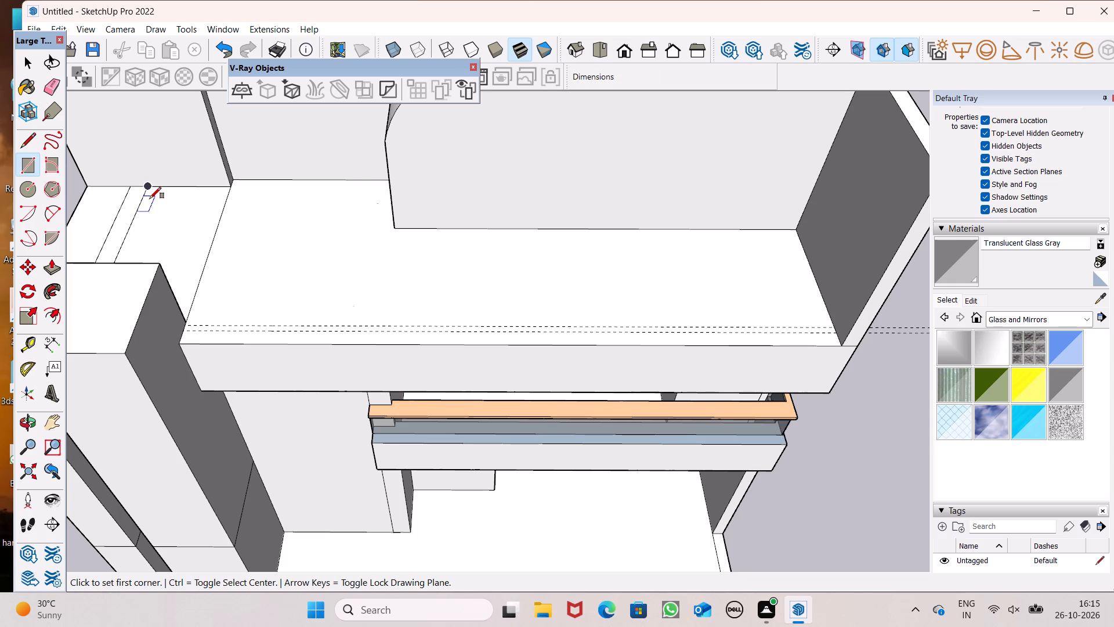
scroll(38, 208, down, 1)
scroll(211, 370, up, 3)
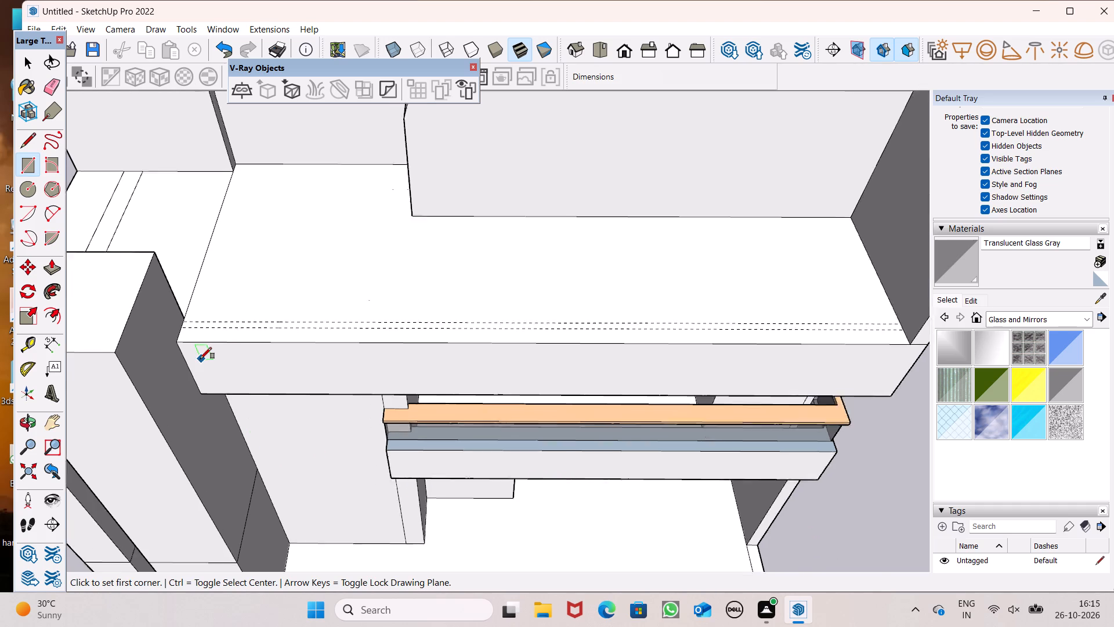
scroll(200, 359, up, 4)
scroll(120, 332, down, 3)
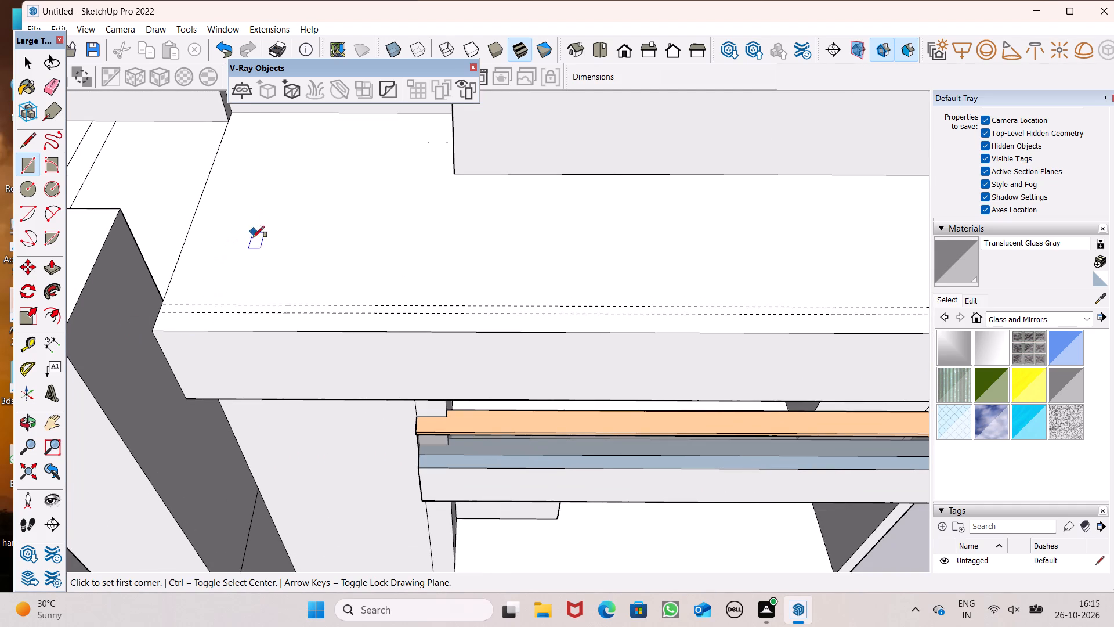
scroll(187, 282, up, 4)
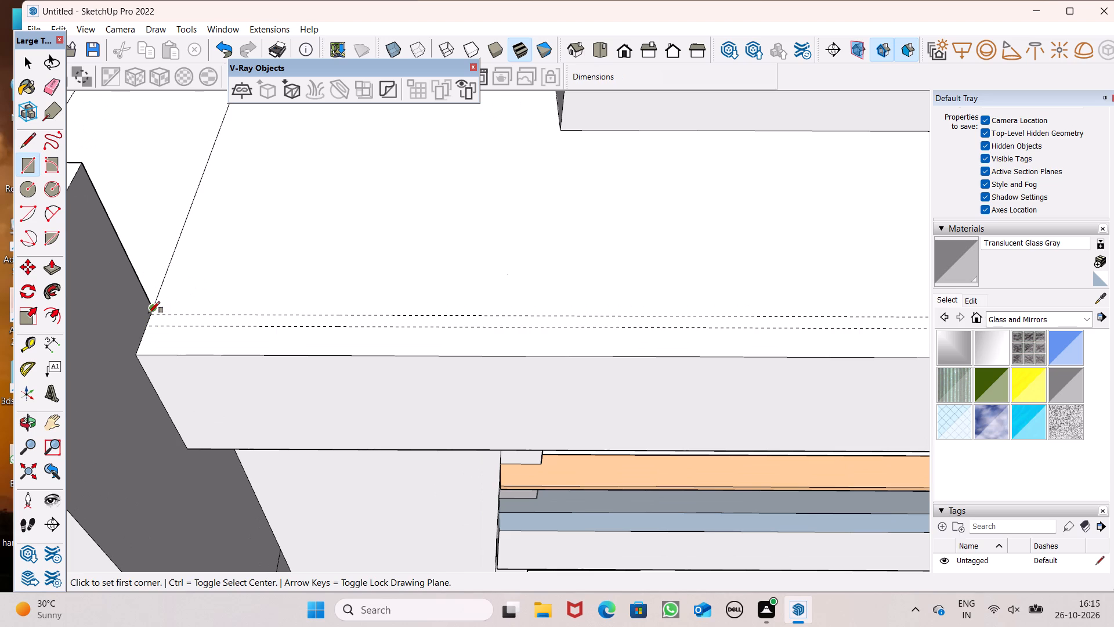
scroll(146, 313, up, 19)
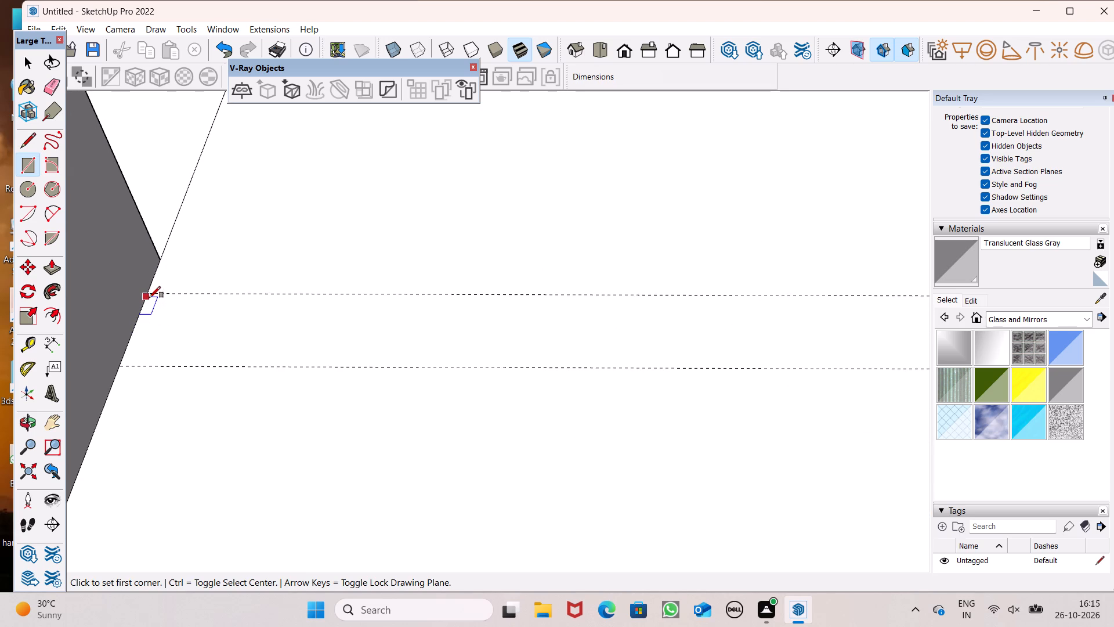
click(153, 296)
scroll(238, 399, down, 5)
scroll(205, 344, down, 11)
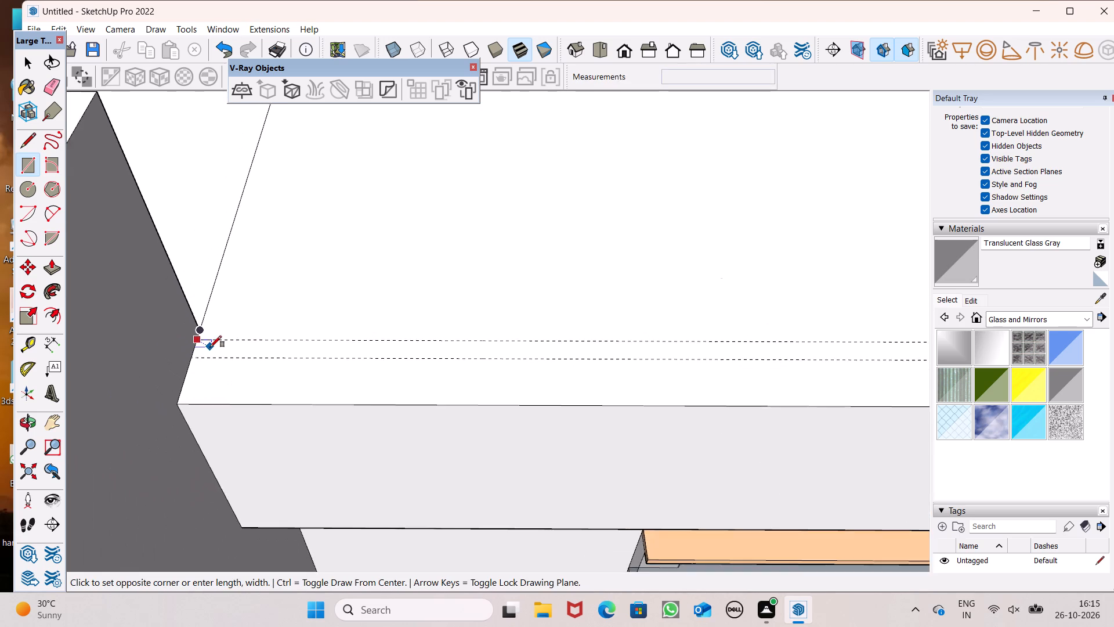
scroll(210, 347, down, 18)
scroll(447, 384, up, 7)
scroll(768, 311, up, 3)
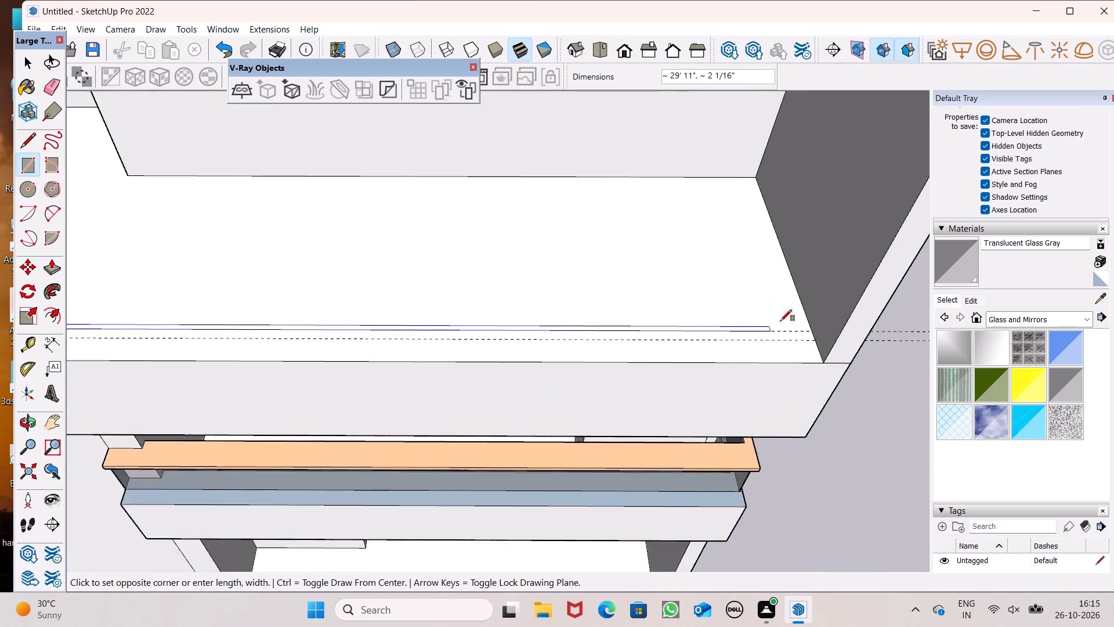
scroll(780, 321, up, 8)
drag(842, 346, 841, 333)
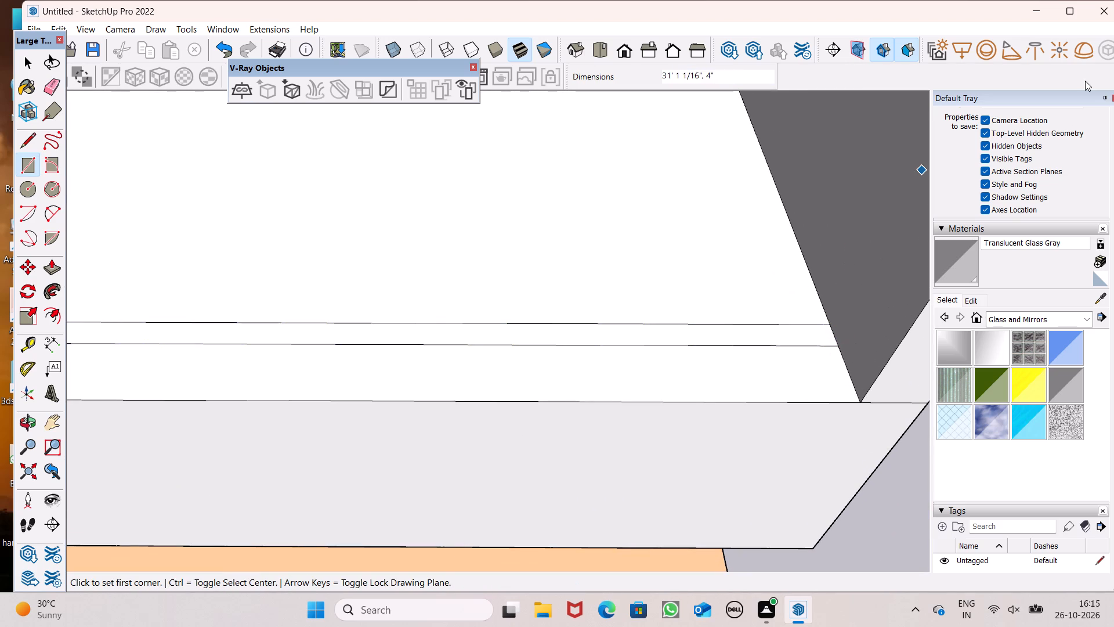
Start Push/Pull for the narrow 4" strip along the upper terrace's front.
scroll(657, 237, down, 11)
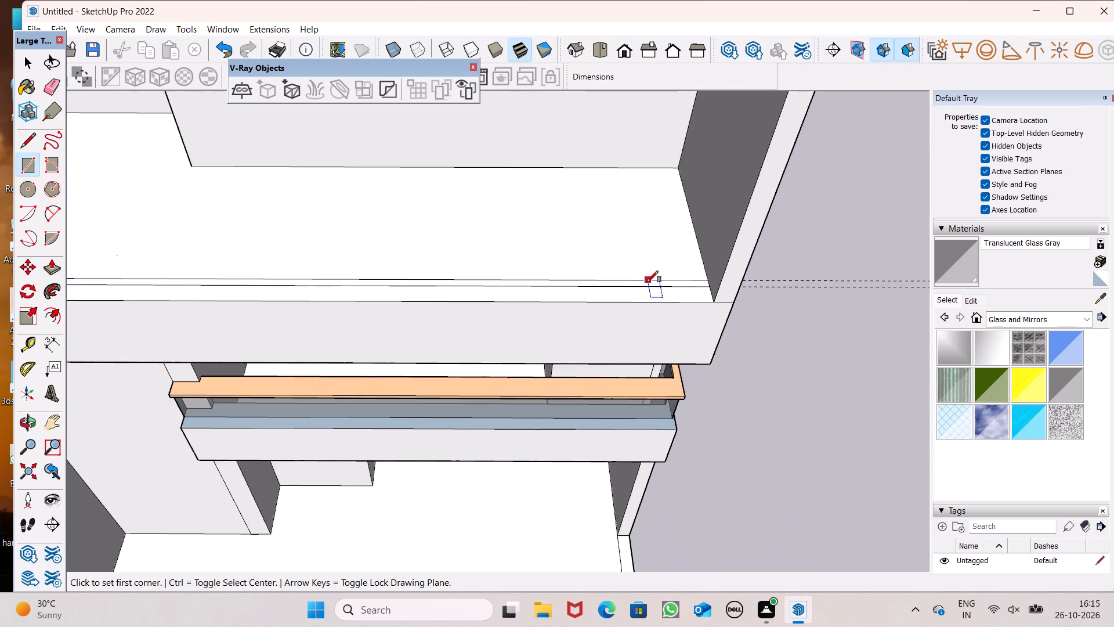
scroll(647, 282, down, 6)
middle_drag(650, 311, 608, 253)
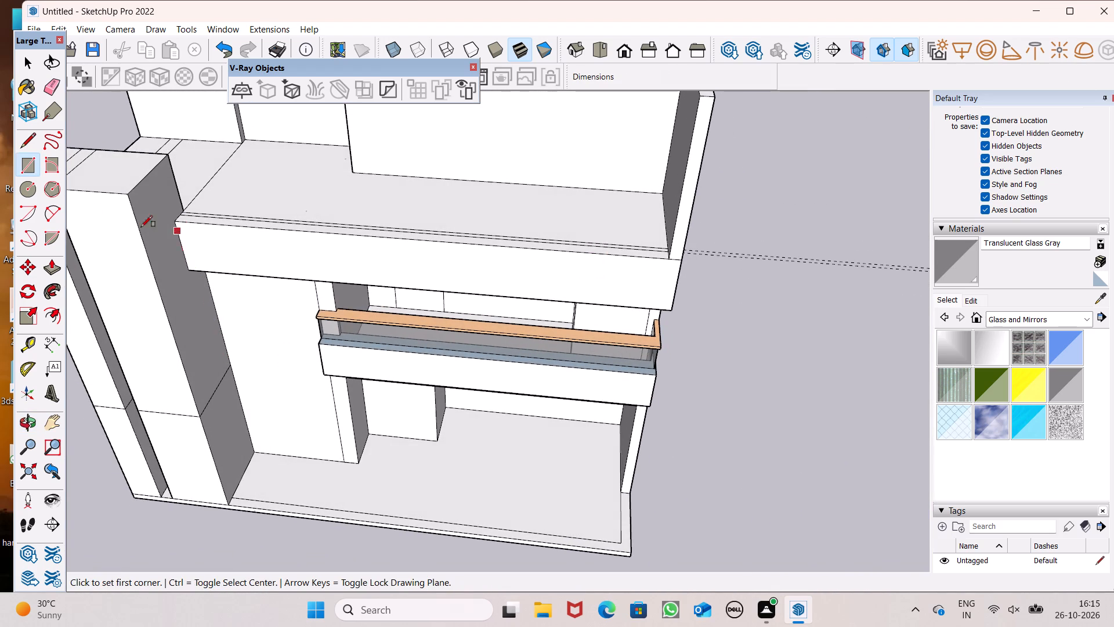
click(55, 267)
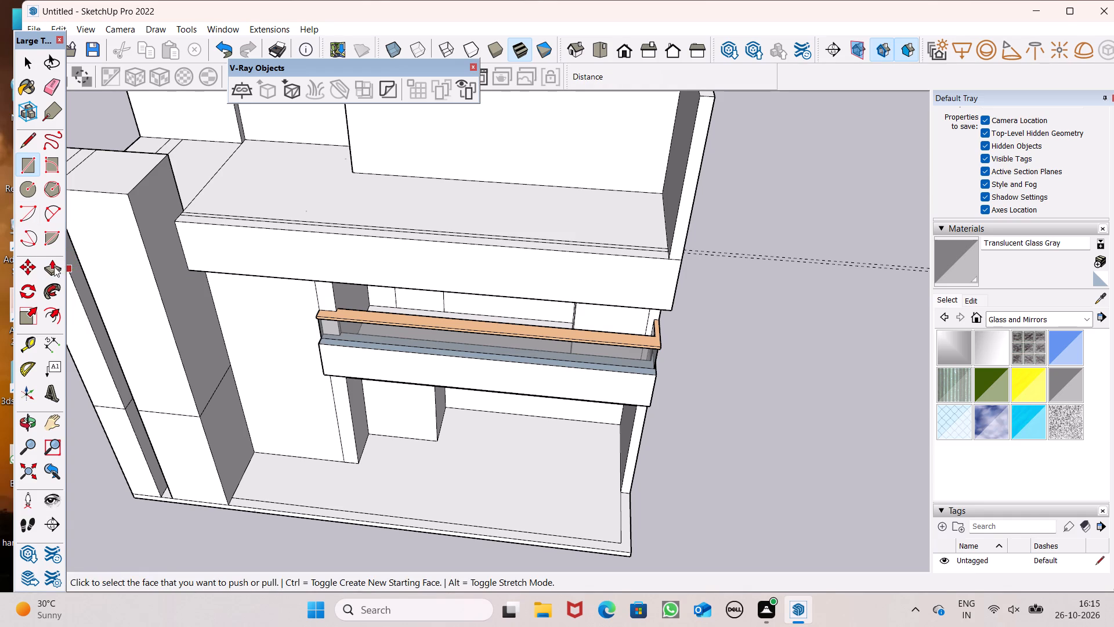
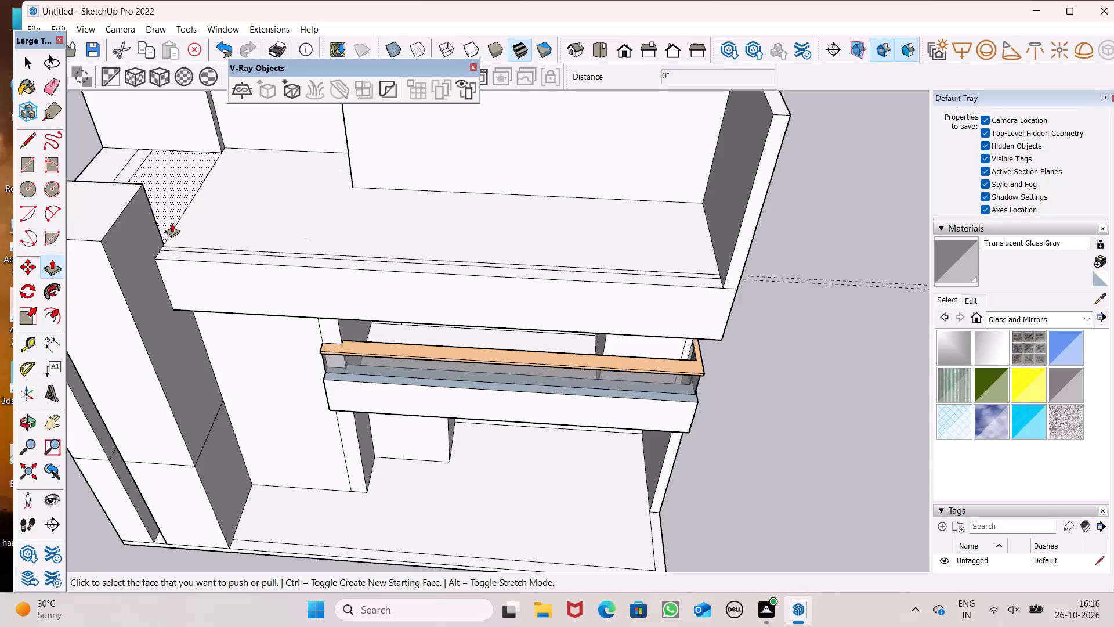
Push/Pull the narrow 4" strip along the upper terrace's front up by 3'.
scroll(172, 223, up, 6)
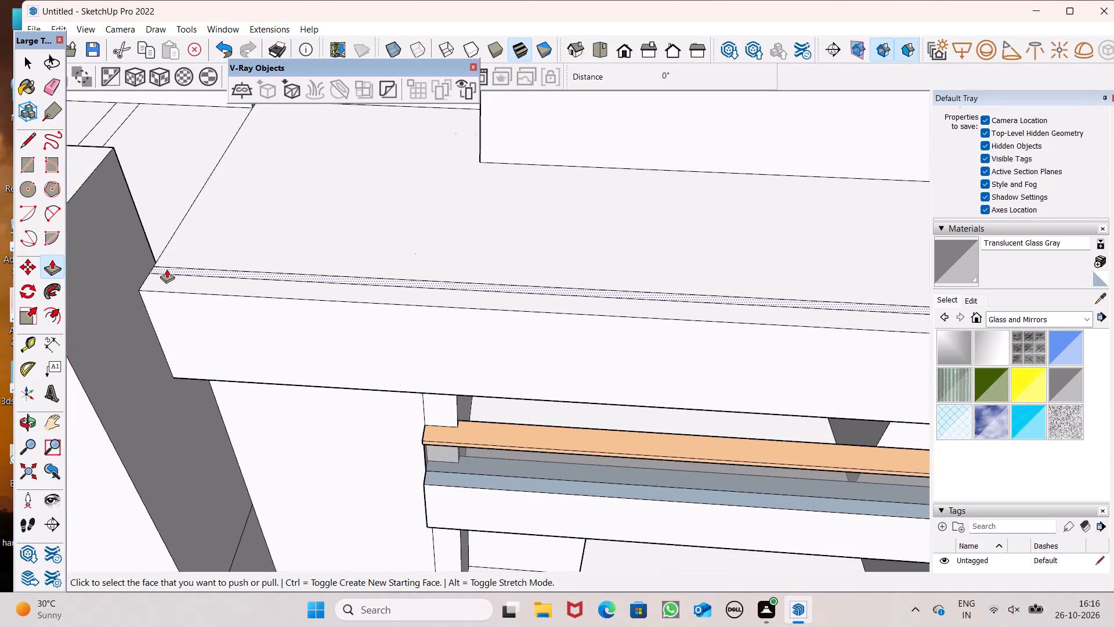
drag(167, 269, 159, 196)
text(3')
key(Return)
Measure the height of the new parapet at its end beside the tall front column.
middle_drag(160, 211, 160, 133)
scroll(190, 214, down, 5)
middle_drag(330, 159, 355, 109)
scroll(374, 185, down, 3)
middle_drag(404, 210, 451, 254)
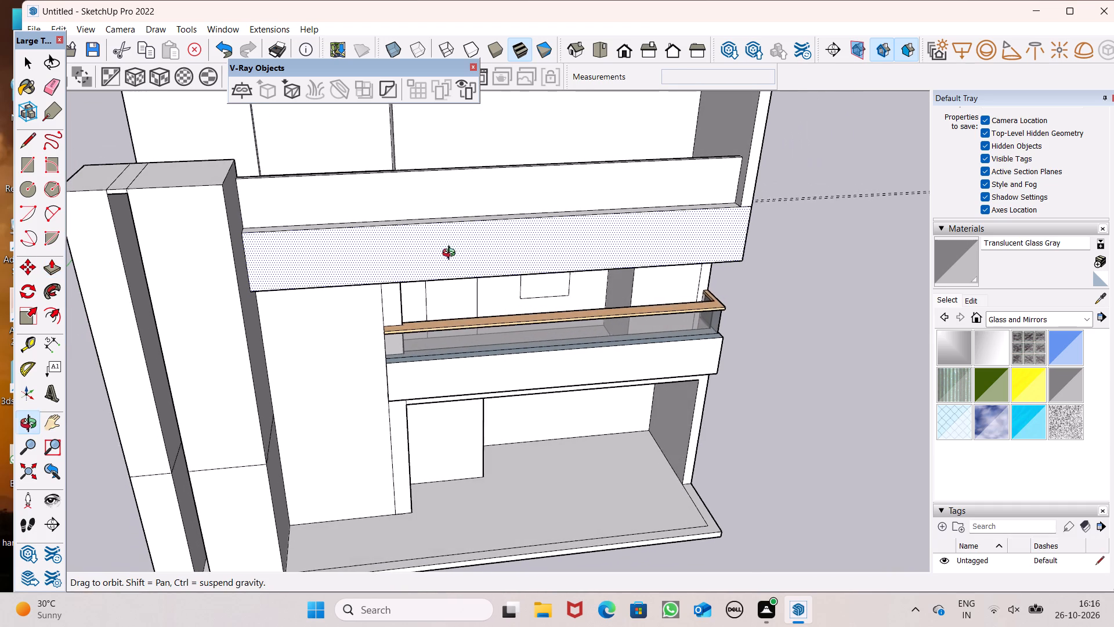
middle_drag(451, 254, 453, 254)
click(47, 344)
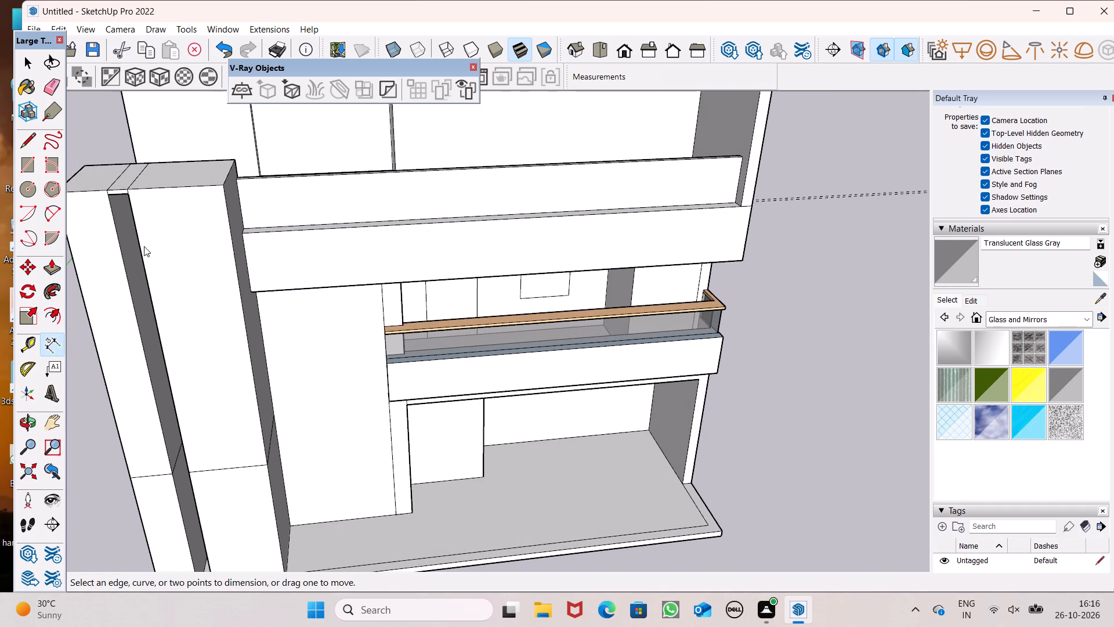
scroll(149, 239, up, 8)
scroll(341, 120, up, 7)
scroll(276, 200, down, 4)
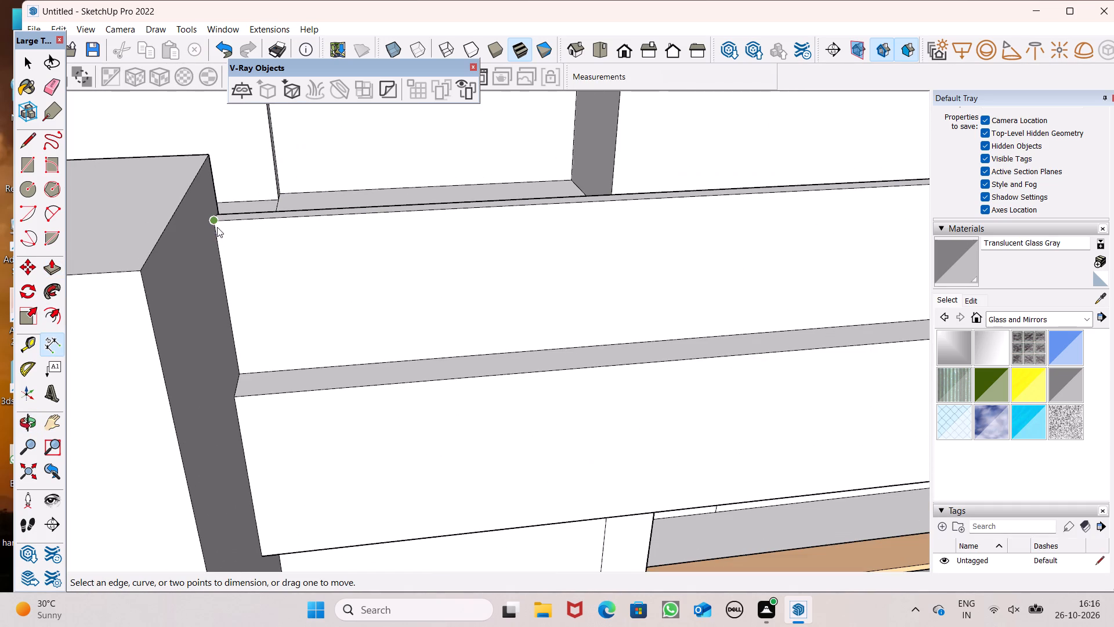
click(216, 226)
click(238, 363)
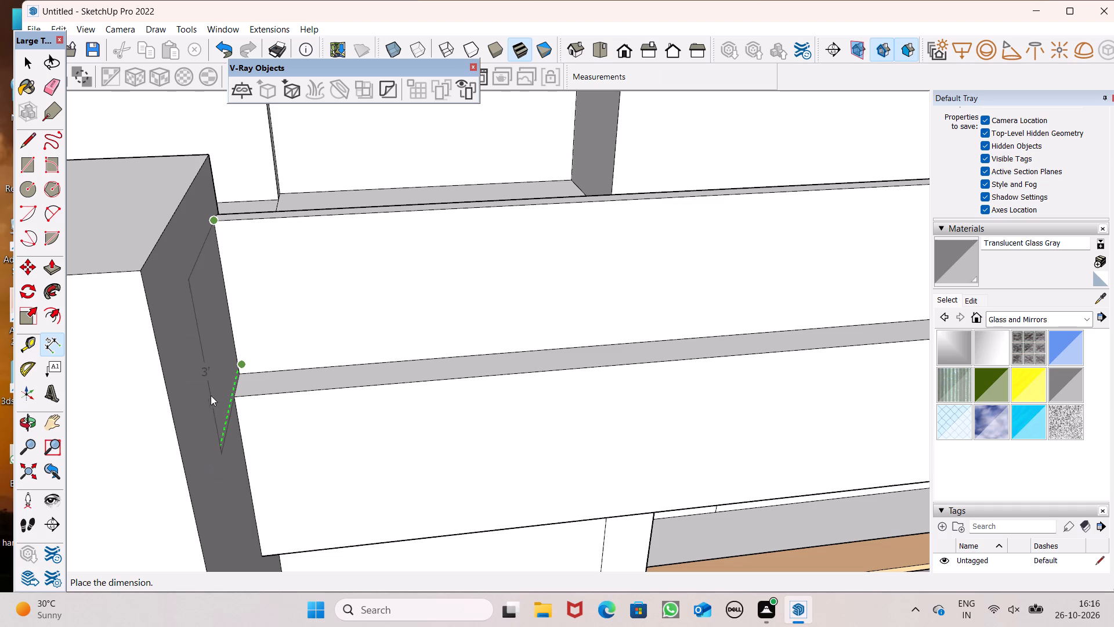
key(space)
Paint the front and back faces of the upper terrace parapet with Translucent Glass Gray.
scroll(151, 355, down, 4)
middle_drag(281, 332, 285, 354)
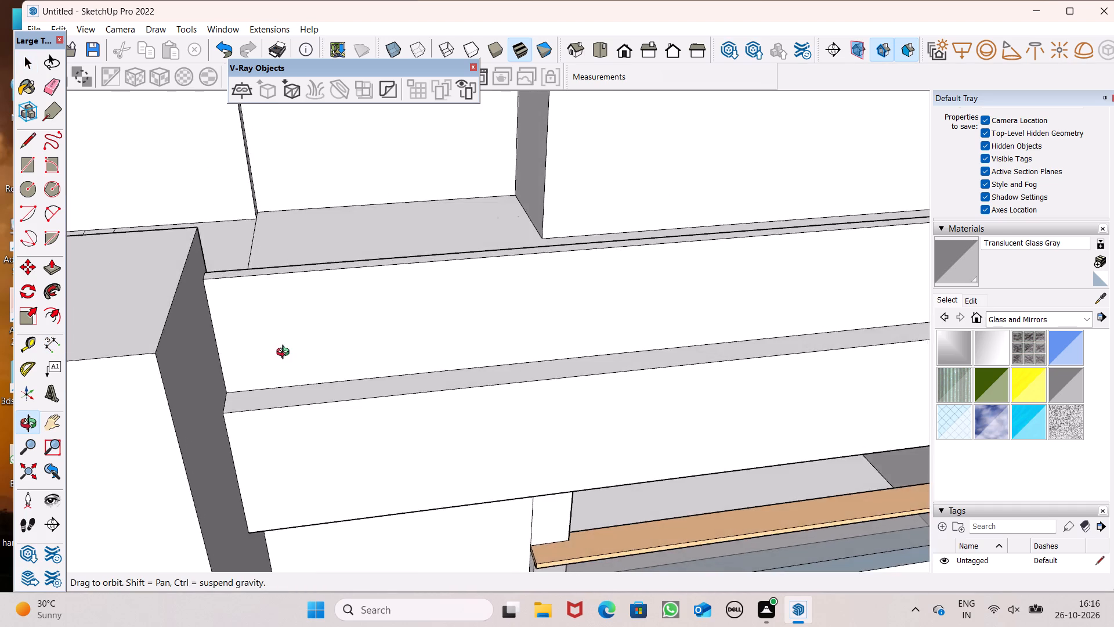
middle_drag(285, 354, 251, 410)
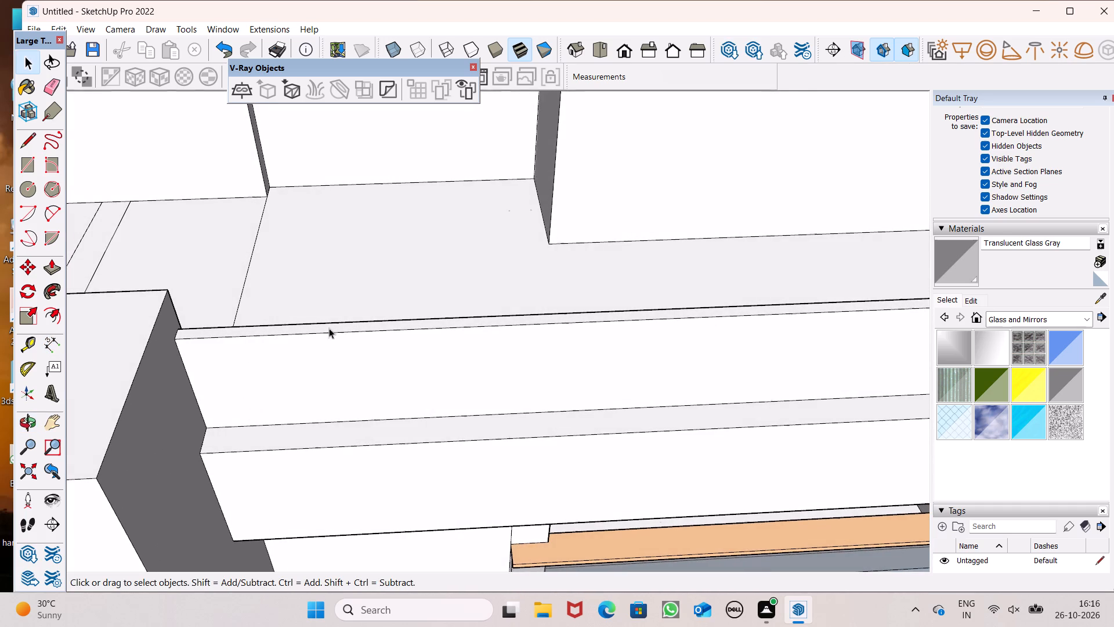
click(1069, 383)
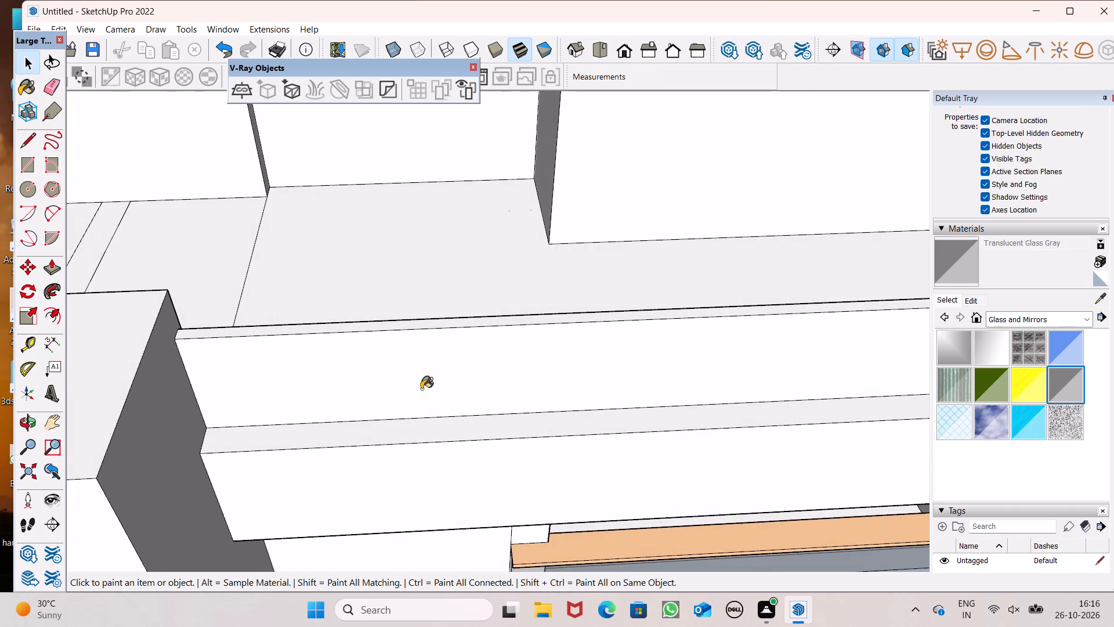
click(414, 387)
middle_drag(387, 338, 2, 455)
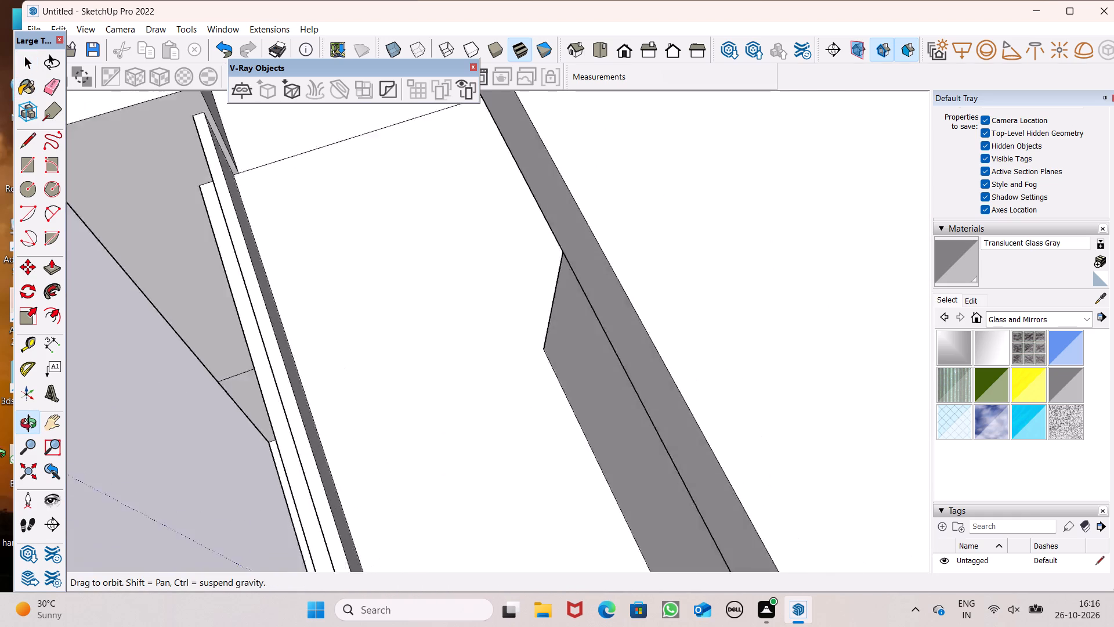
middle_drag(2, 455, 0, 331)
scroll(0, 331, up, 1)
scroll(409, 391, up, 4)
middle_drag(395, 403, 296, 394)
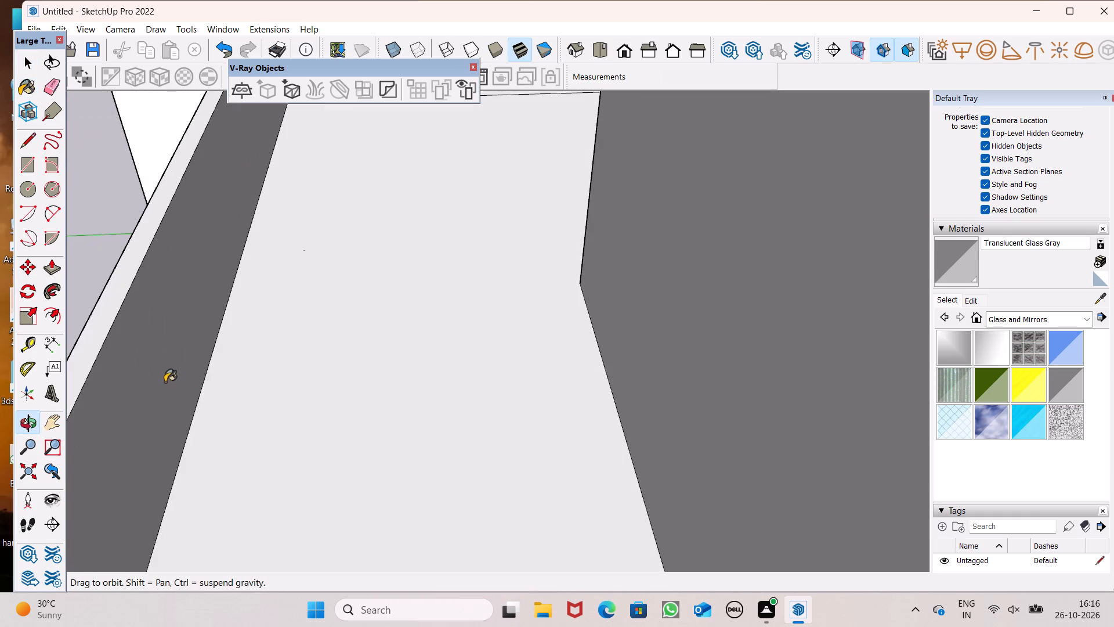
click(162, 380)
Paint the top face of the upper terrace's glass parapet with Color C02 from the Colors collection.
scroll(380, 346, down, 3)
middle_drag(380, 351, 592, 286)
scroll(588, 283, down, 4)
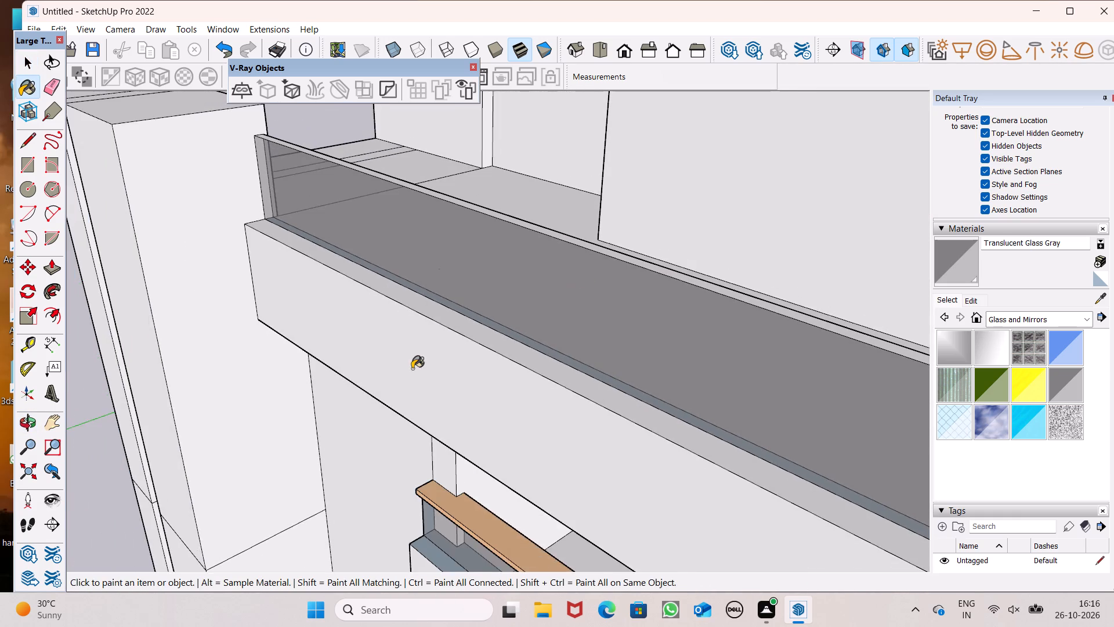
middle_drag(412, 369, 444, 427)
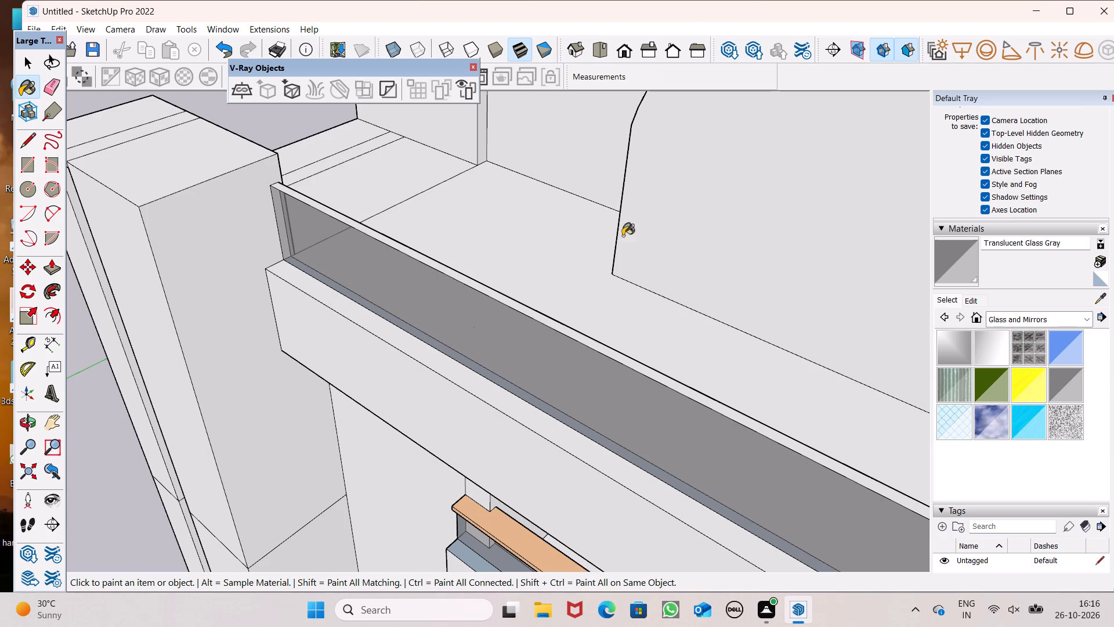
click(1026, 325)
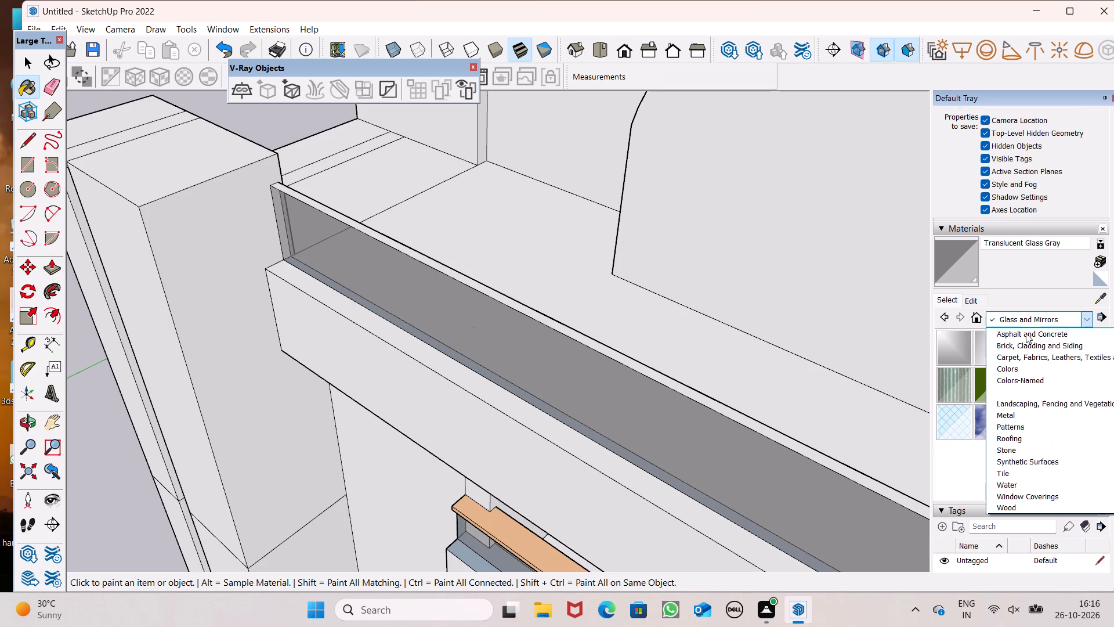
click(1029, 365)
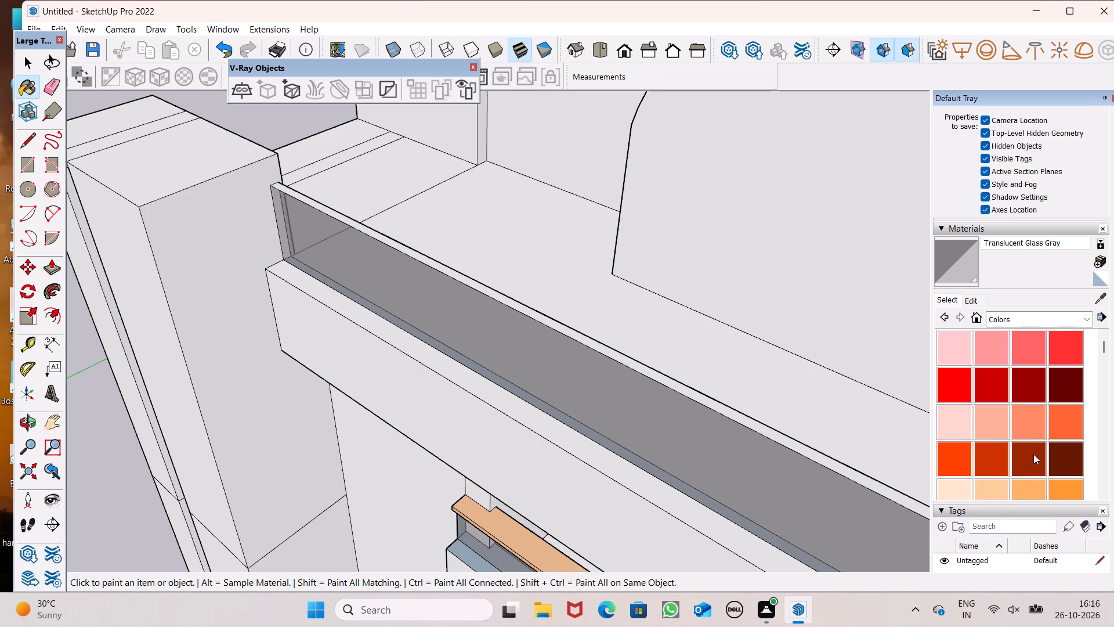
click(993, 430)
click(984, 488)
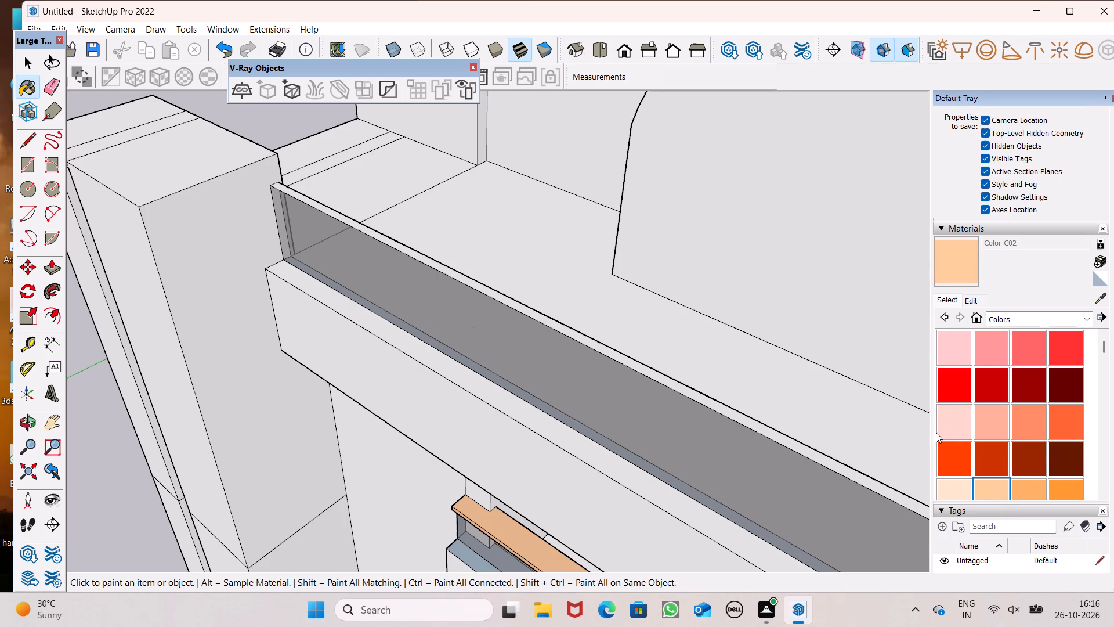
scroll(529, 260, up, 1)
click(495, 307)
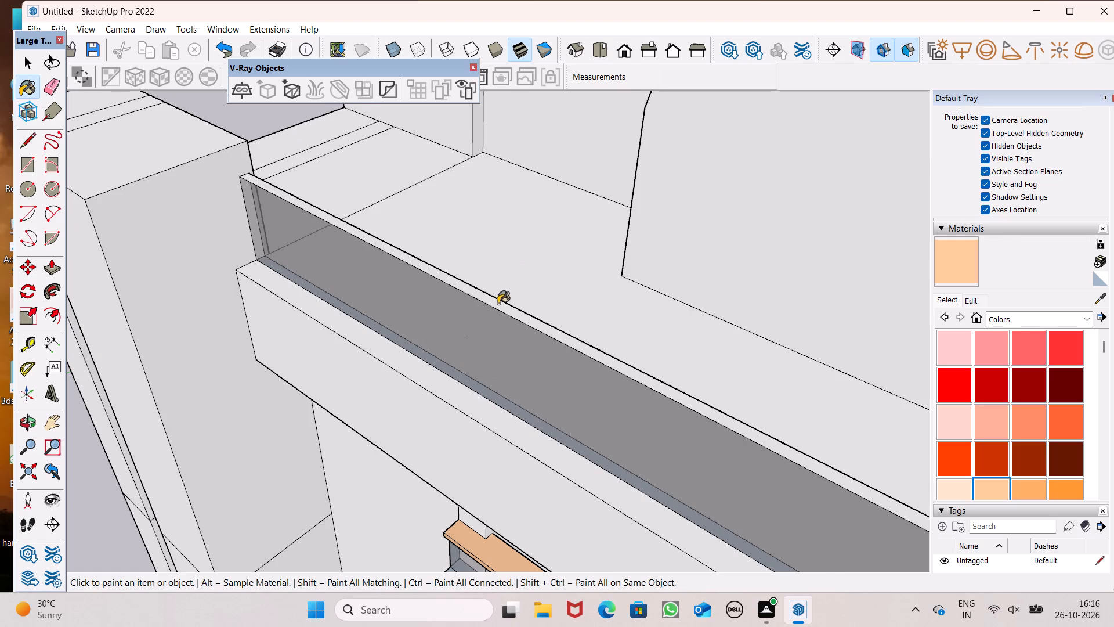
Push/Pull the parapet's painted top face up by 3" to form a handrail.
scroll(501, 284, down, 2)
middle_drag(476, 311, 723, 304)
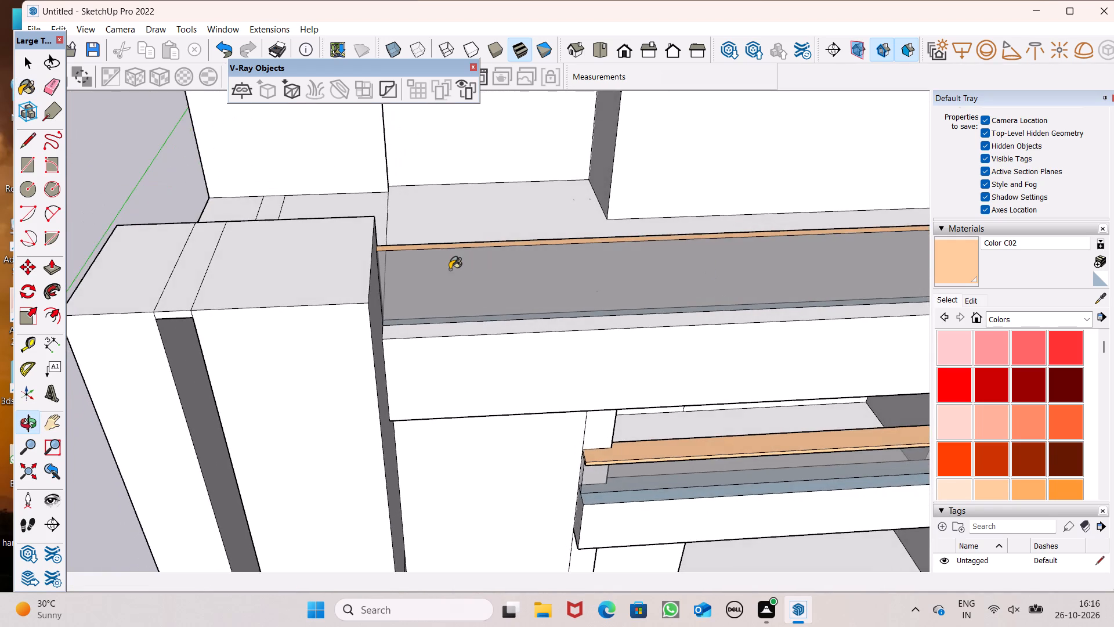
scroll(450, 269, up, 3)
click(57, 272)
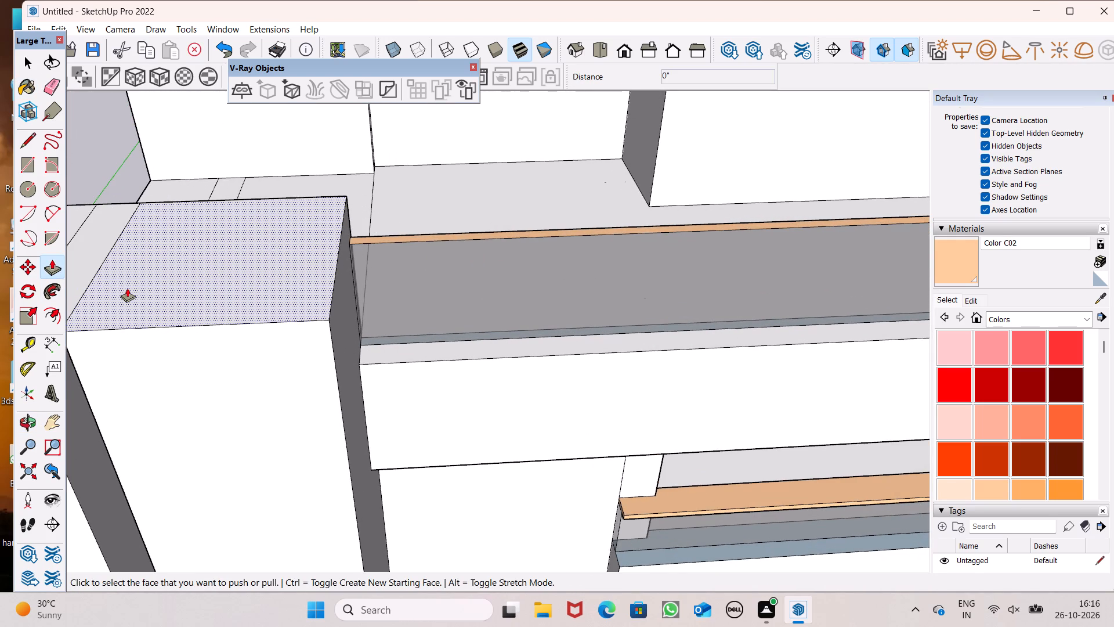
scroll(128, 295, down, 3)
middle_click(211, 358)
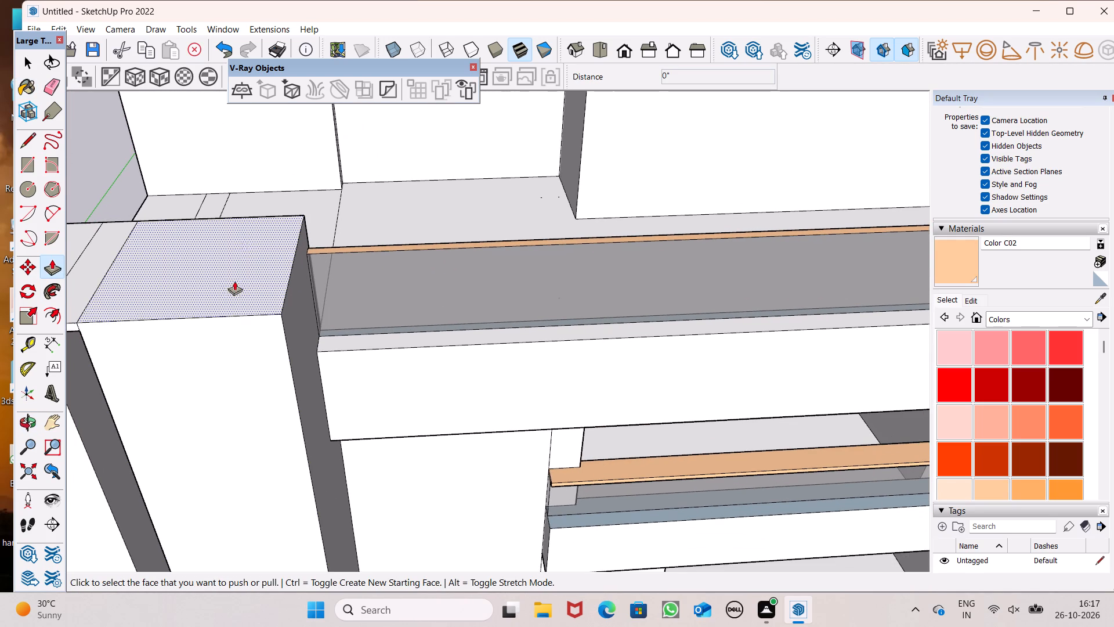
scroll(243, 237, up, 1)
scroll(244, 239, down, 1)
middle_drag(339, 290, 345, 406)
scroll(344, 388, up, 3)
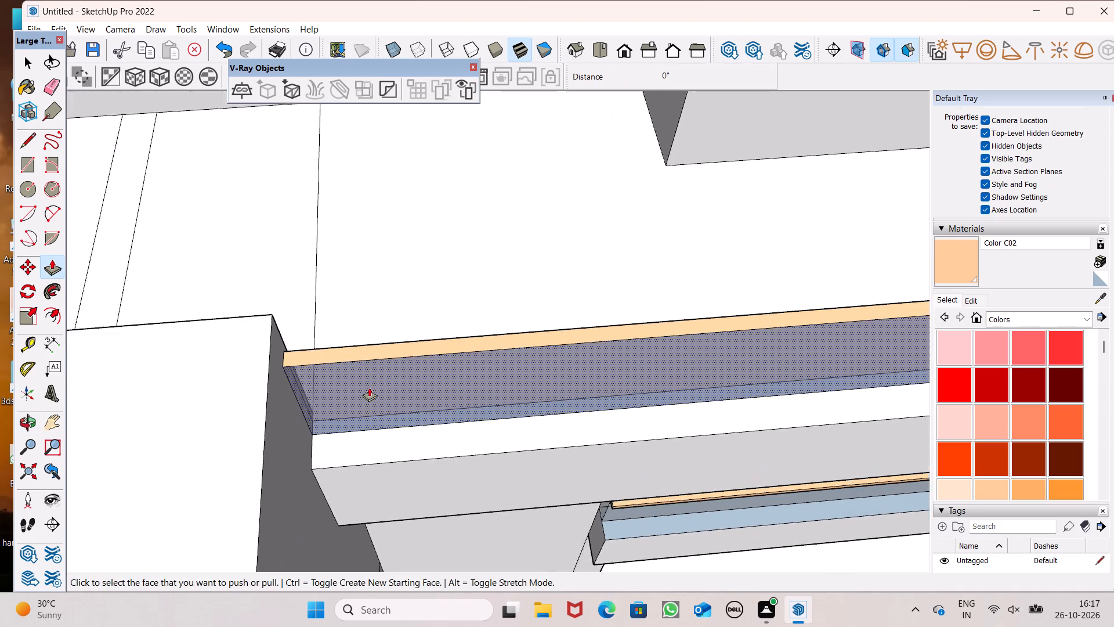
scroll(369, 387, up, 2)
scroll(319, 359, up, 1)
middle_drag(319, 359, 290, 360)
scroll(289, 359, up, 5)
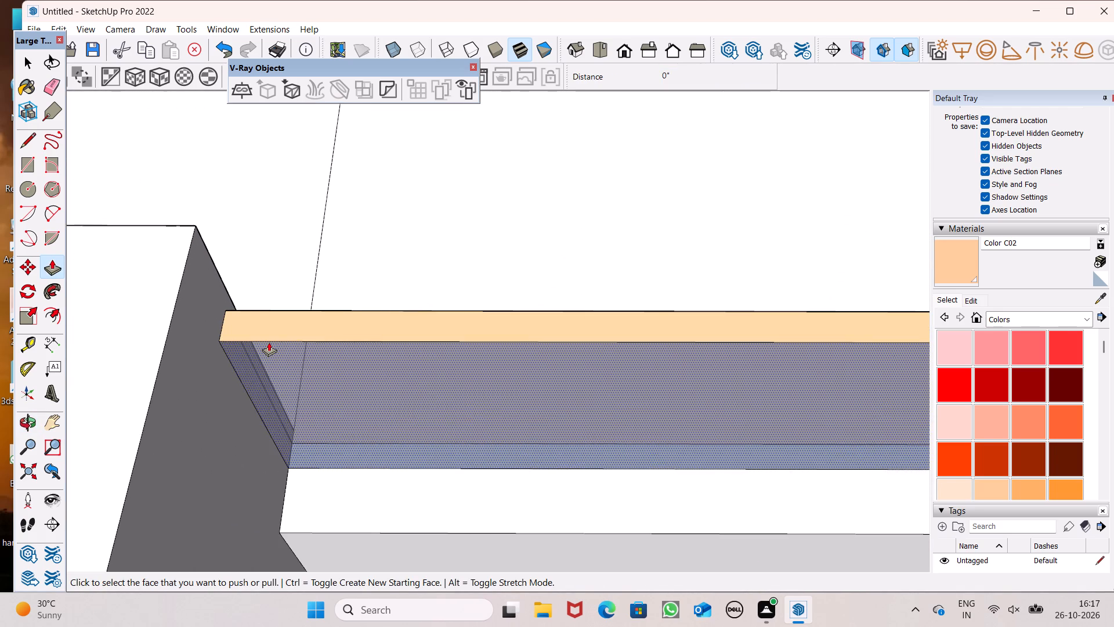
scroll(268, 334, up, 2)
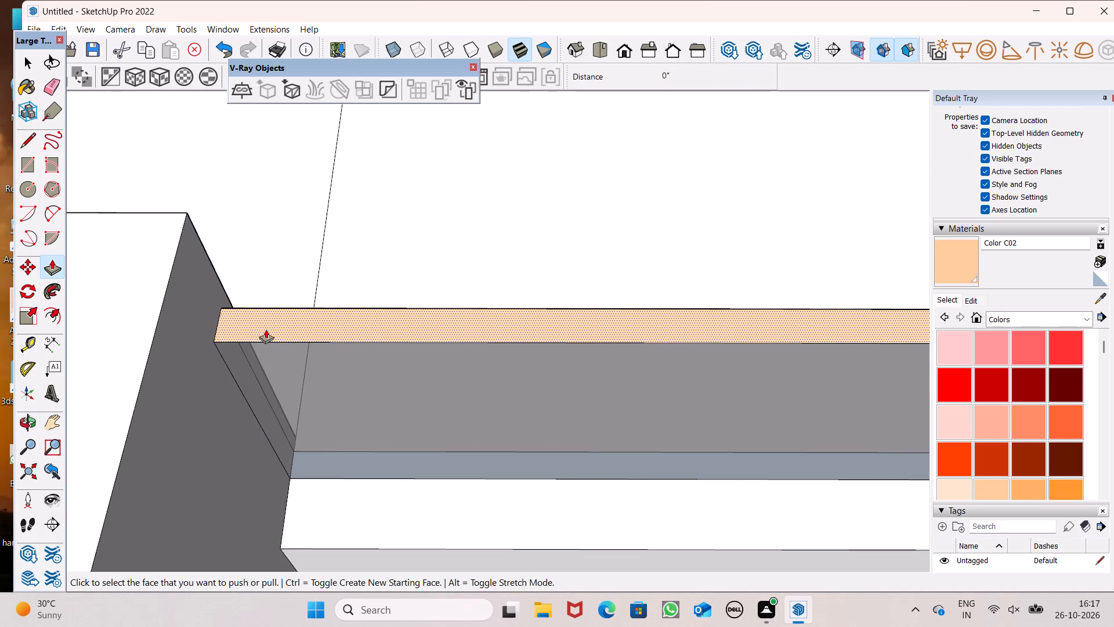
scroll(266, 329, up, 3)
drag(258, 330, 252, 304)
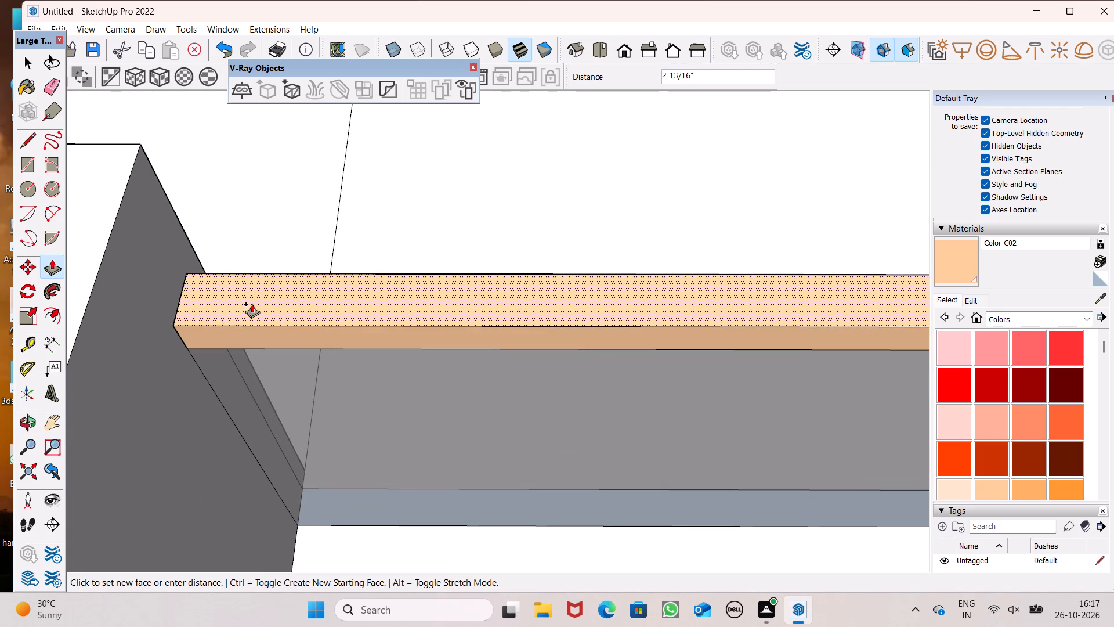
drag(252, 304, 250, 302)
key(3)
key(shift+quotedbl)
key(Return)
scroll(210, 273, down, 5)
middle_drag(229, 304, 247, 193)
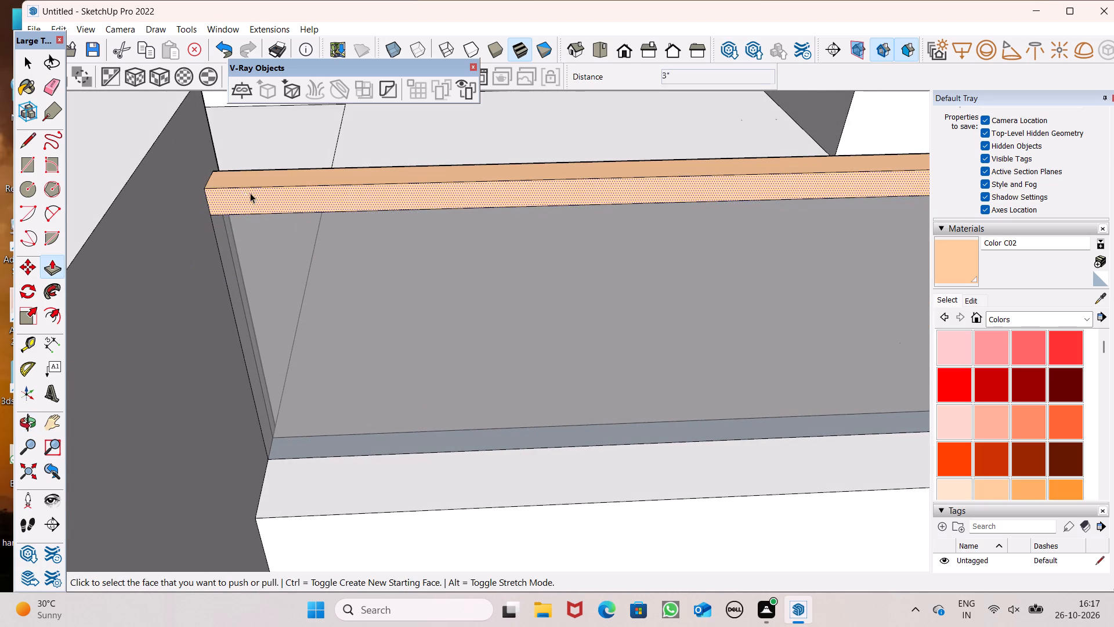
key(space)
Examine the upper terrace's glass railing and the house's front facade from several angles.
scroll(252, 193, down, 3)
middle_drag(265, 194, 314, 29)
scroll(273, 147, down, 3)
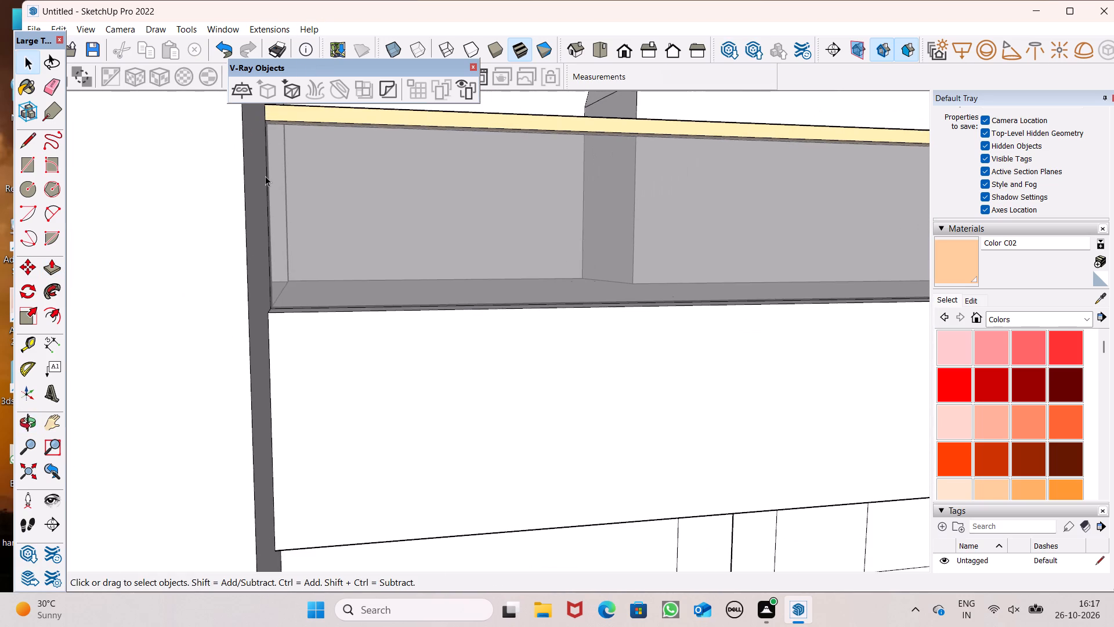
scroll(265, 179, up, 1)
scroll(265, 179, down, 1)
middle_drag(308, 201, 242, 222)
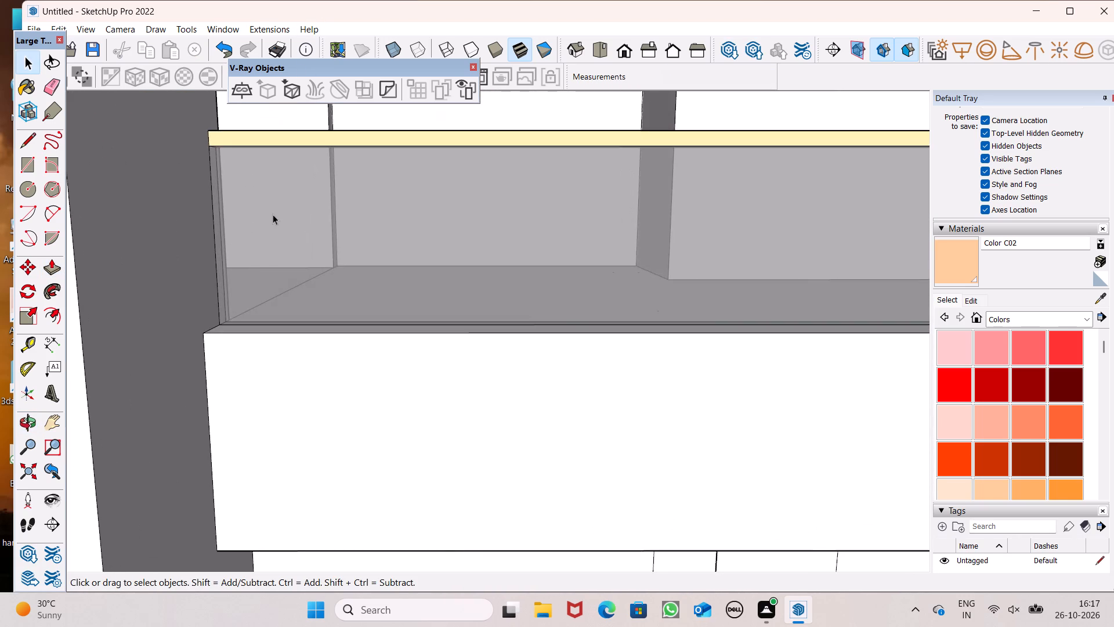
scroll(273, 218, down, 6)
middle_drag(287, 228, 226, 250)
scroll(223, 253, down, 3)
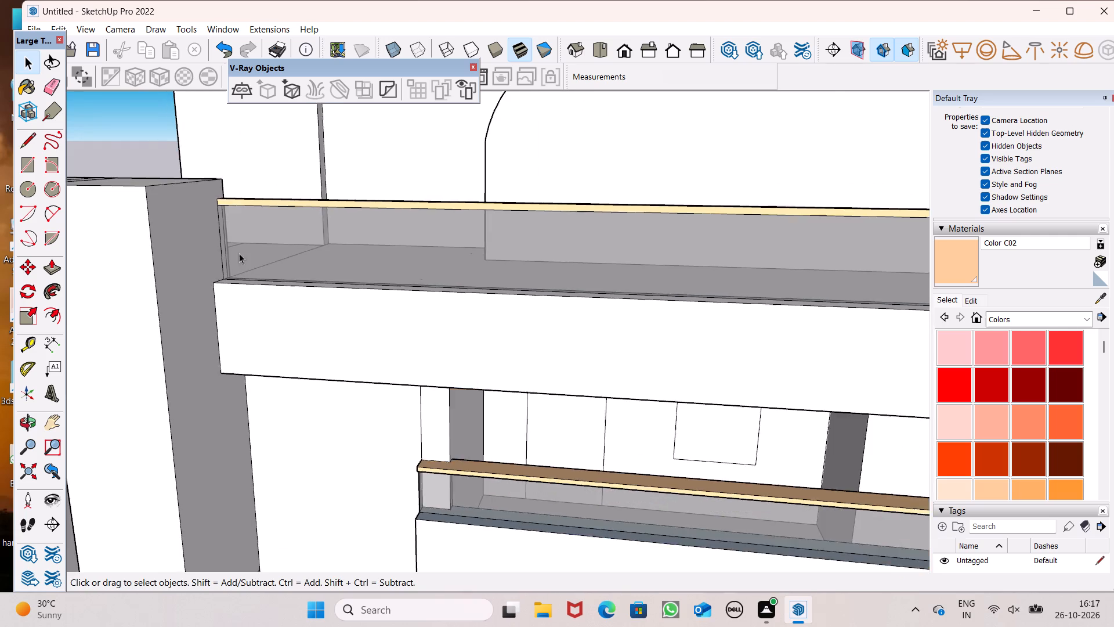
middle_drag(305, 275, 357, 210)
scroll(338, 257, down, 4)
middle_drag(354, 283, 358, 398)
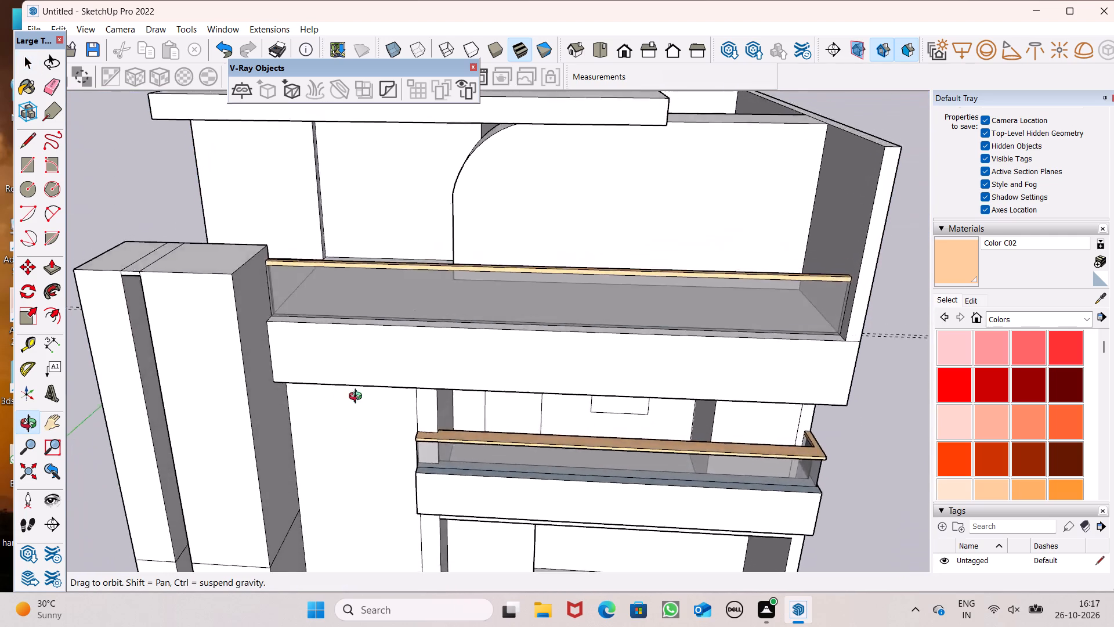
middle_drag(358, 398, 414, 372)
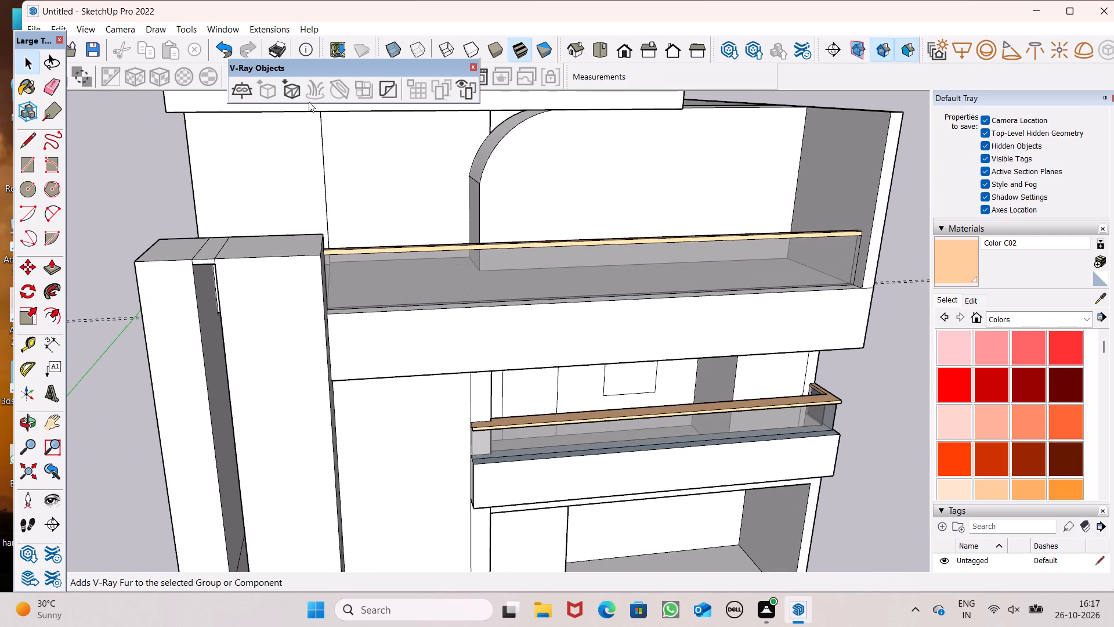
scroll(421, 253, down, 3)
middle_drag(406, 258, 411, 275)
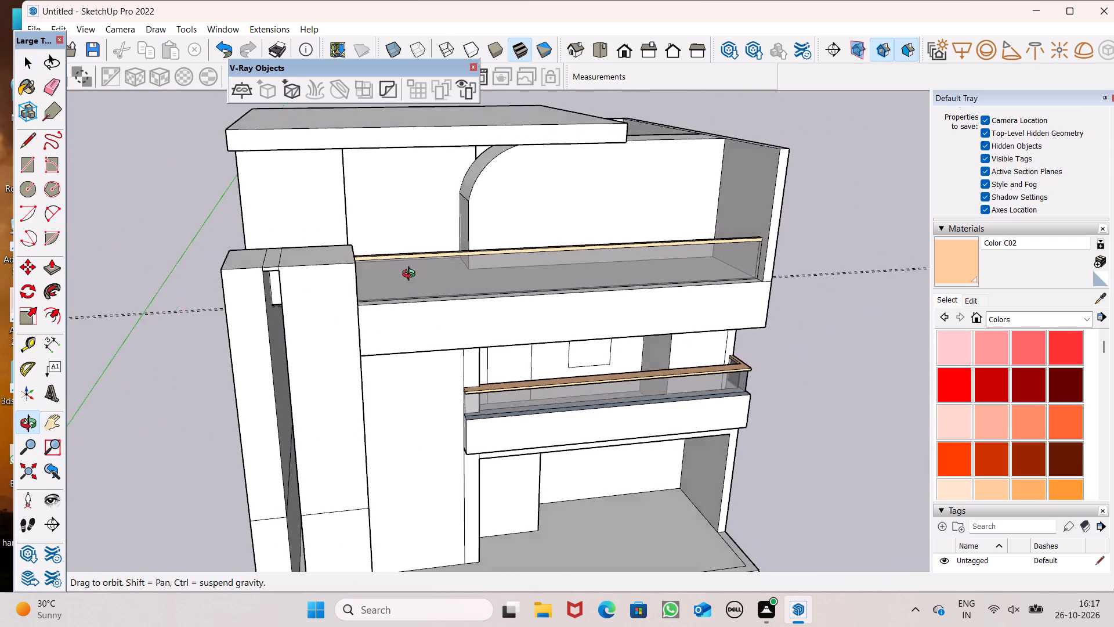
middle_drag(411, 275, 390, 353)
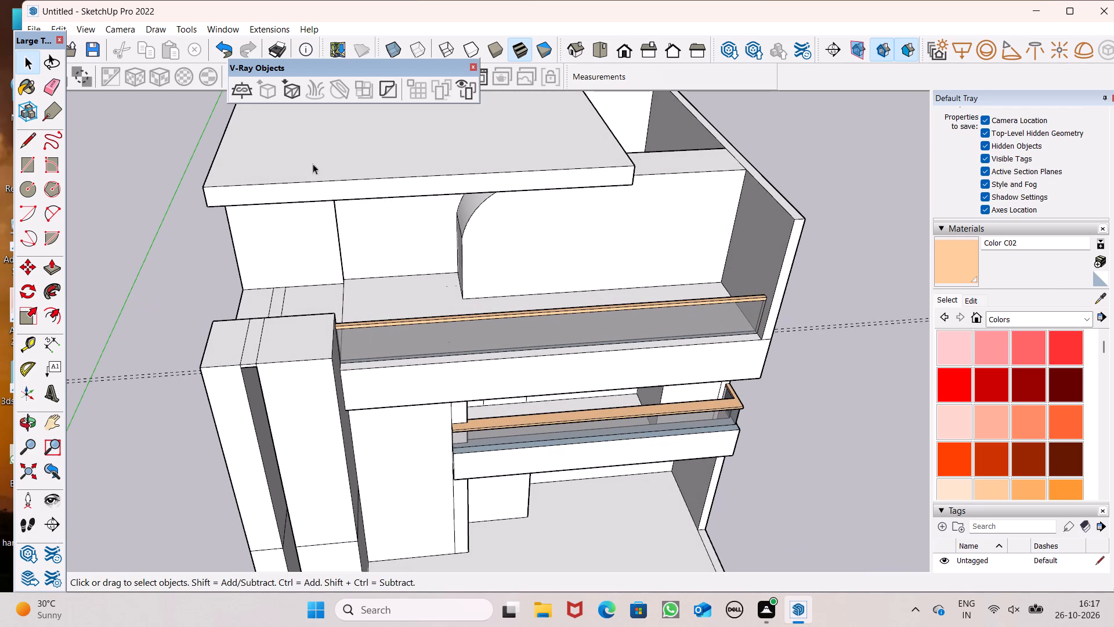
scroll(262, 146, down, 5)
middle_drag(293, 215, 296, 76)
scroll(301, 115, up, 1)
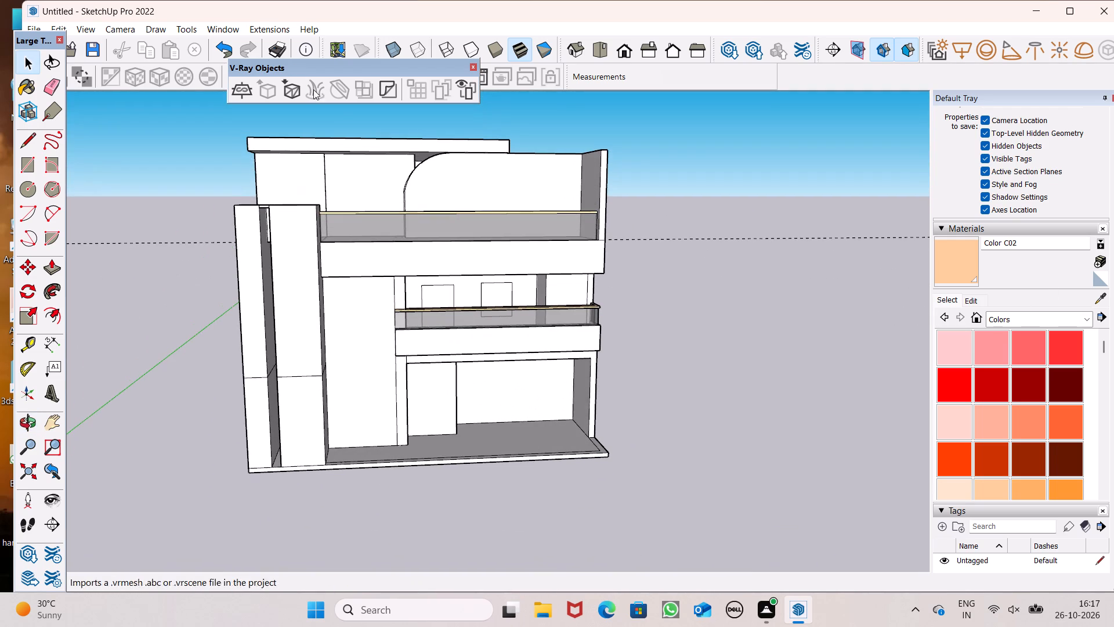
middle_drag(417, 182, 348, 318)
scroll(417, 182, up, 1)
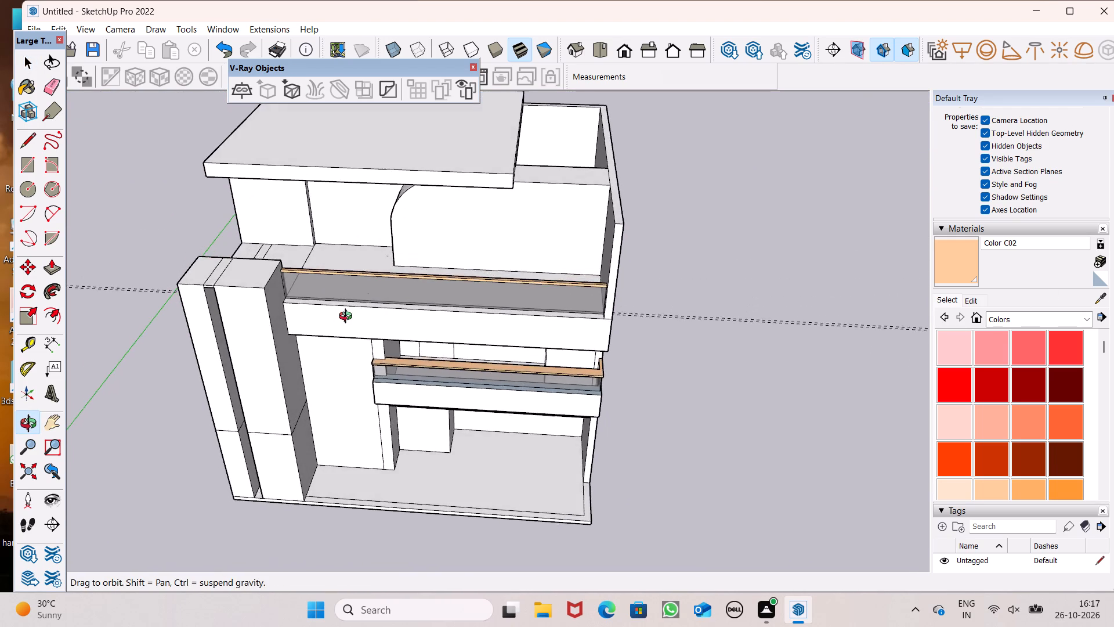
middle_drag(348, 318, 400, 217)
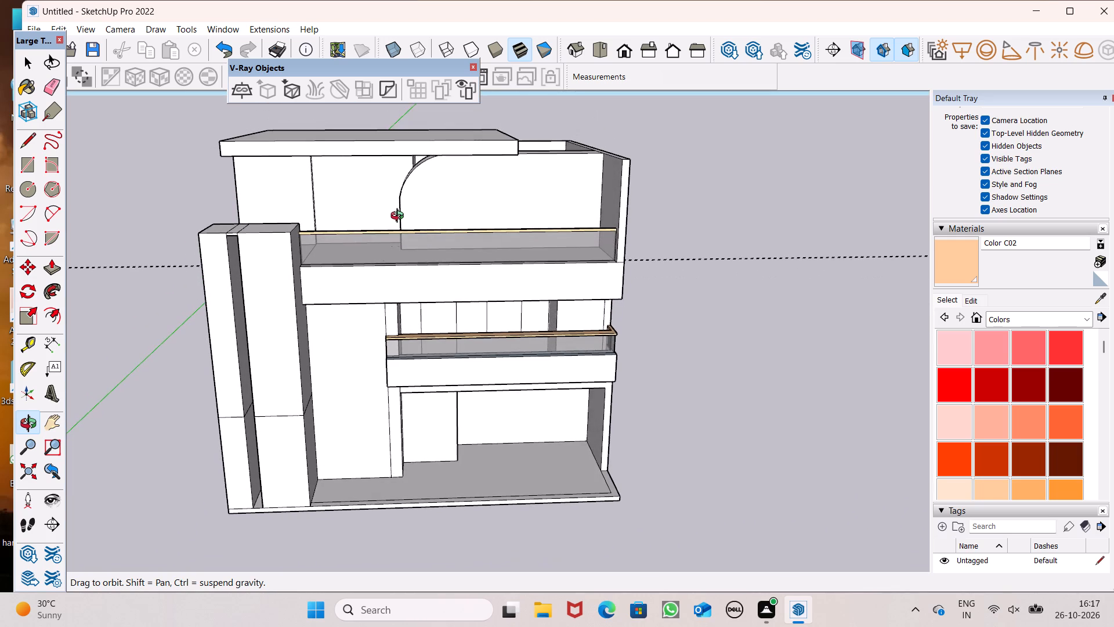
Push/Pull the top face of the wall behind the upper terrace, beside the roof slab, up by about 1' 6".
middle_drag(400, 217, 367, 316)
scroll(545, 189, up, 4)
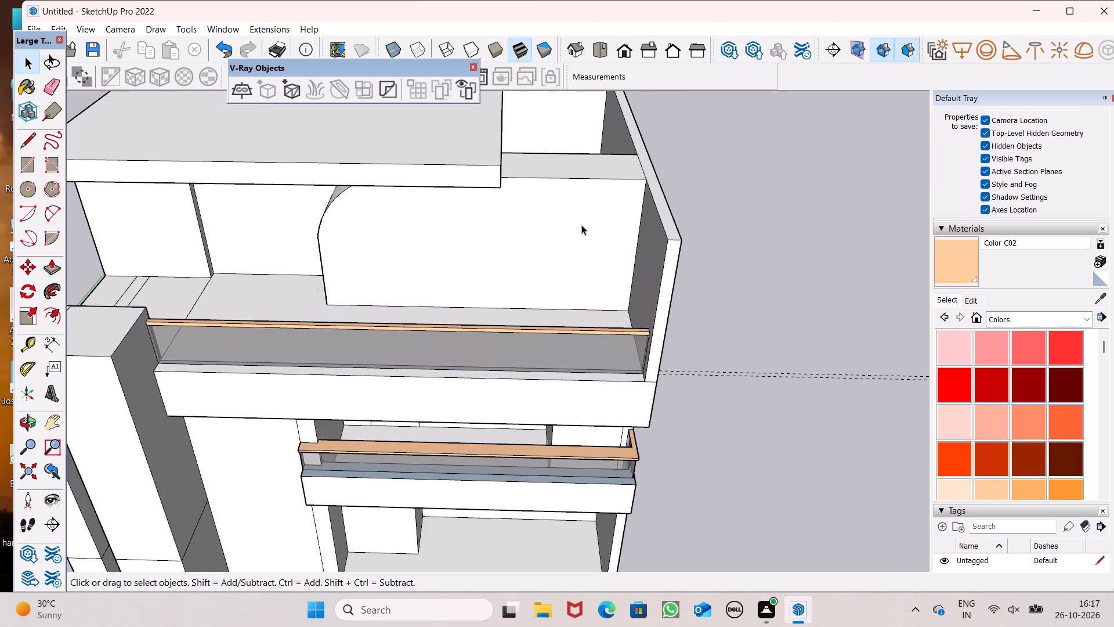
middle_drag(583, 222, 440, 261)
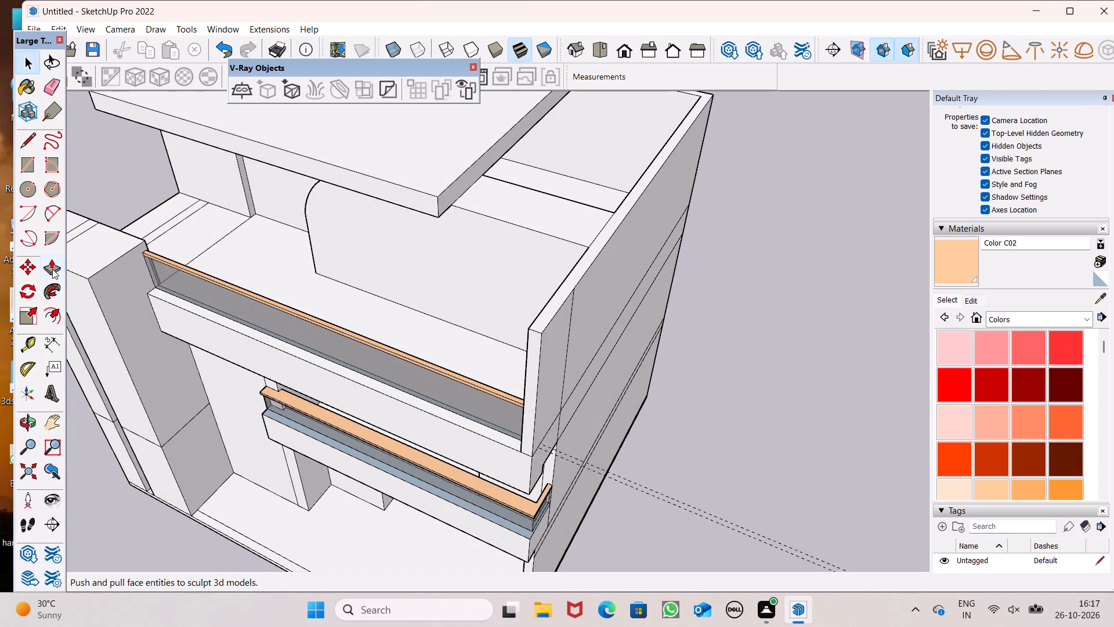
click(52, 269)
scroll(587, 243, down, 2)
middle_drag(627, 260, 638, 348)
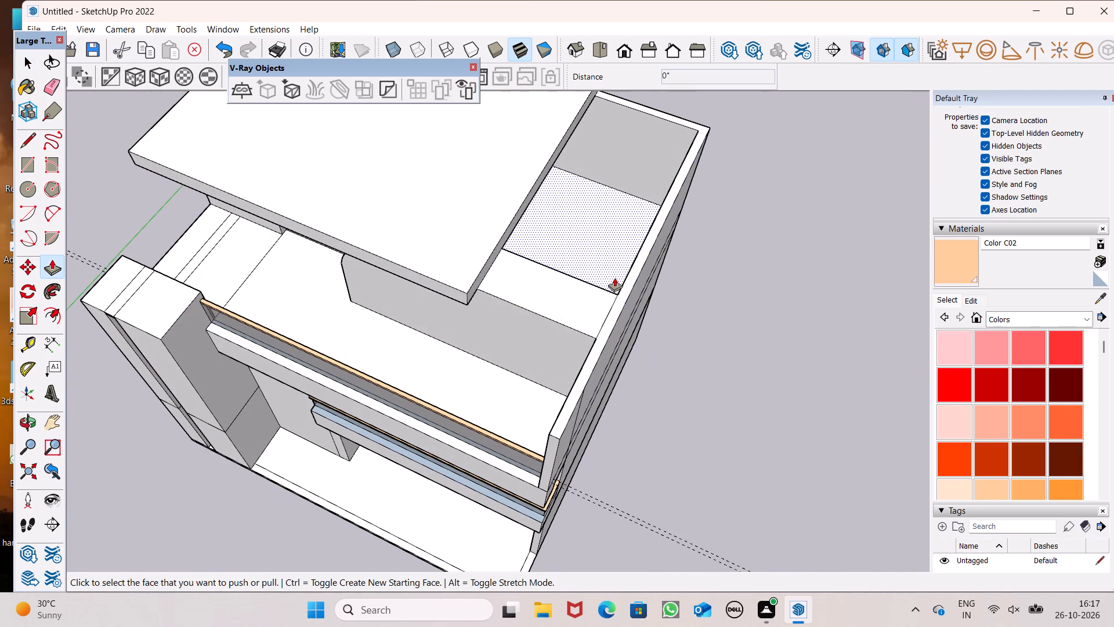
scroll(620, 270, up, 1)
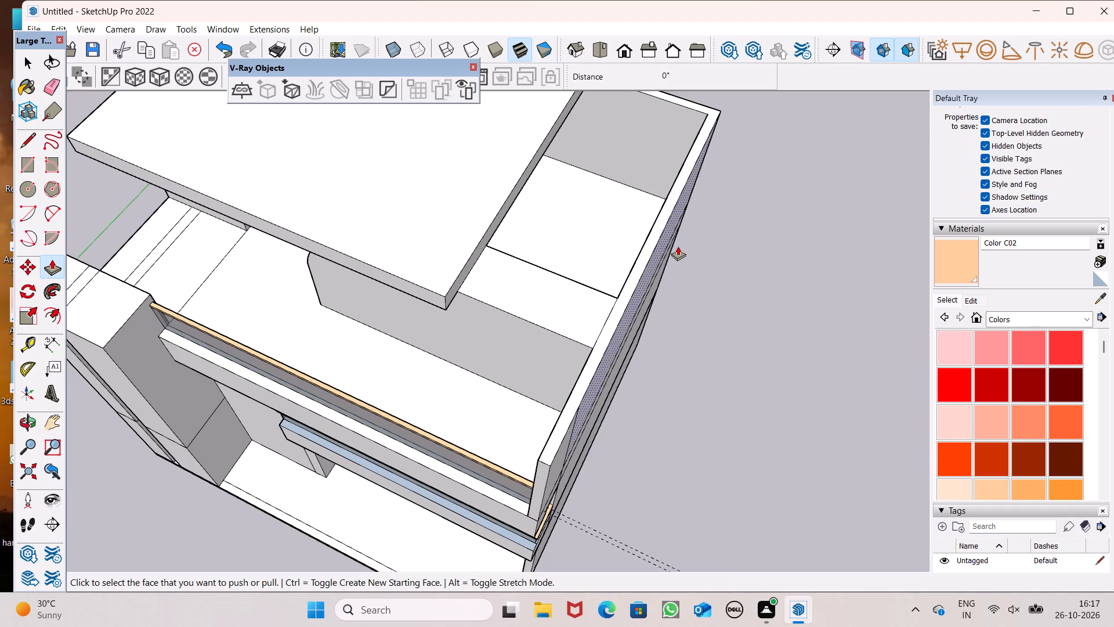
scroll(688, 245, up, 4)
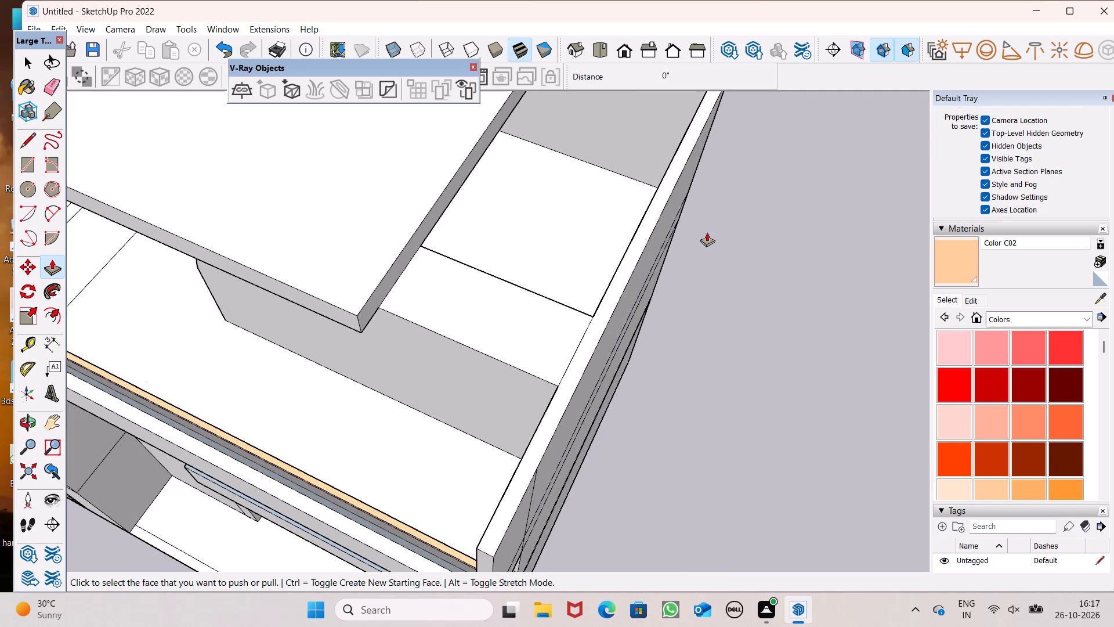
drag(536, 350, 540, 346)
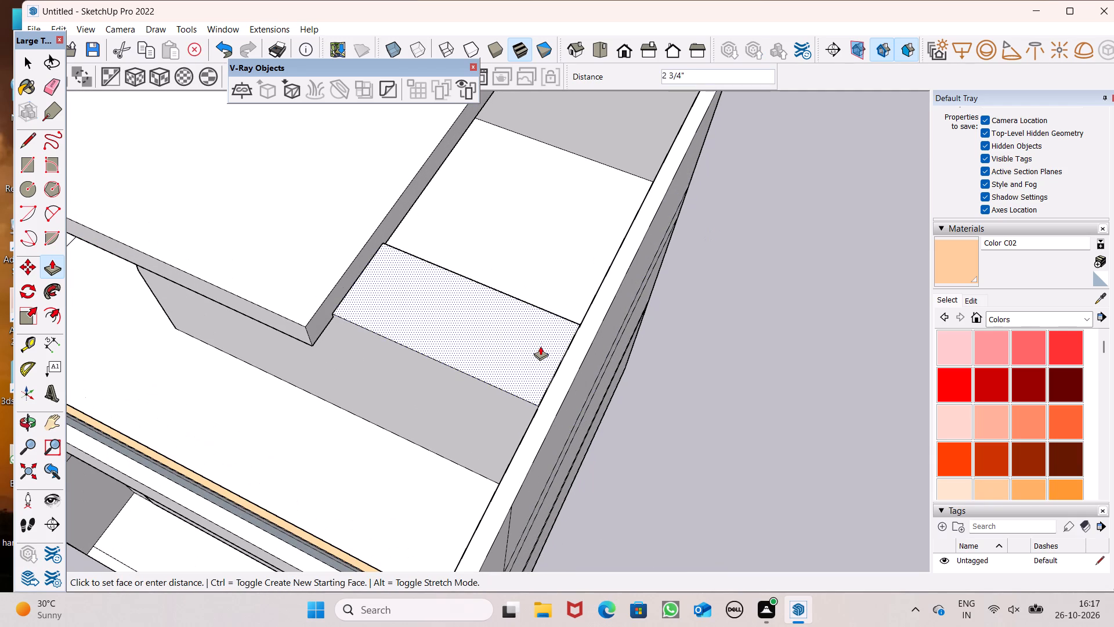
drag(540, 346, 541, 338)
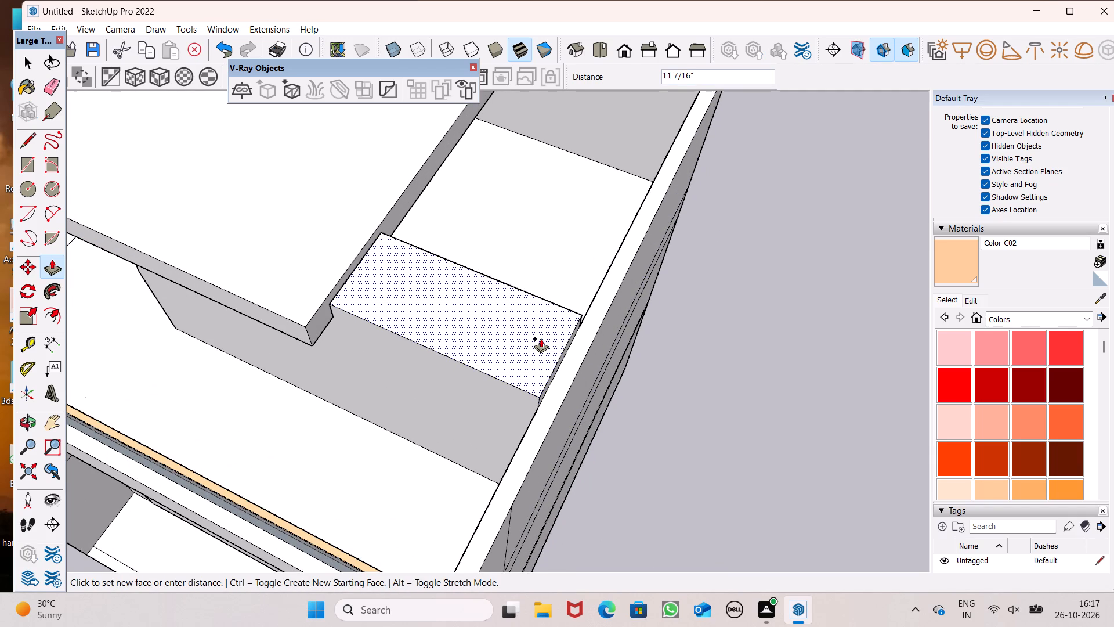
drag(541, 338, 541, 331)
Push/Pull the end face of the raised wall section outward 9" over the side wall, flush with its outer face.
middle_drag(595, 380, 596, 376)
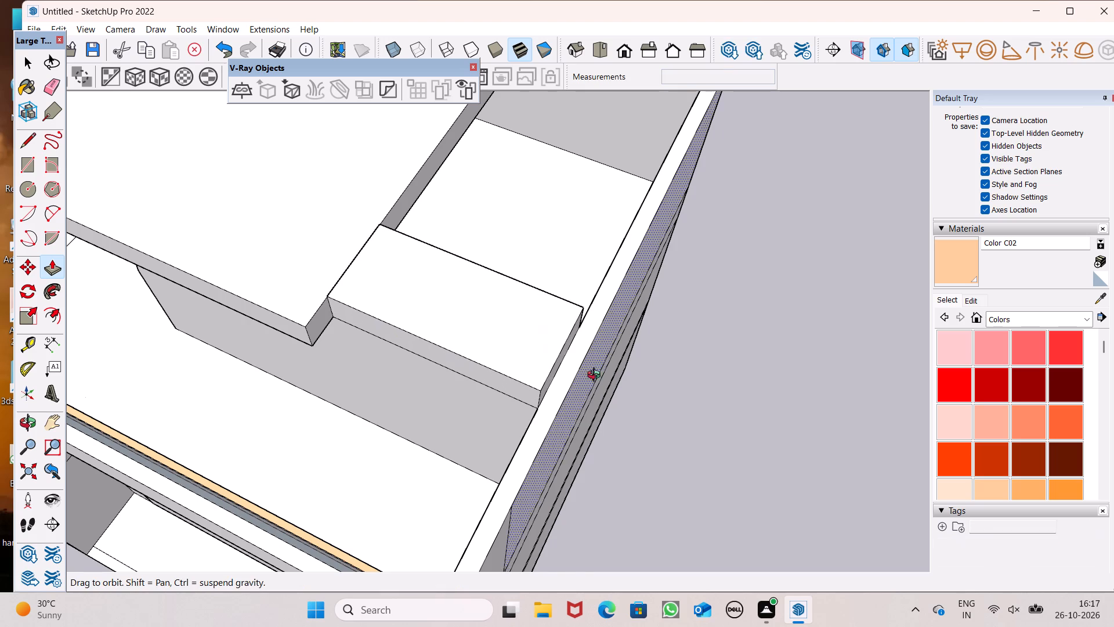
middle_drag(596, 376, 581, 219)
scroll(578, 218, up, 1)
scroll(468, 273, down, 6)
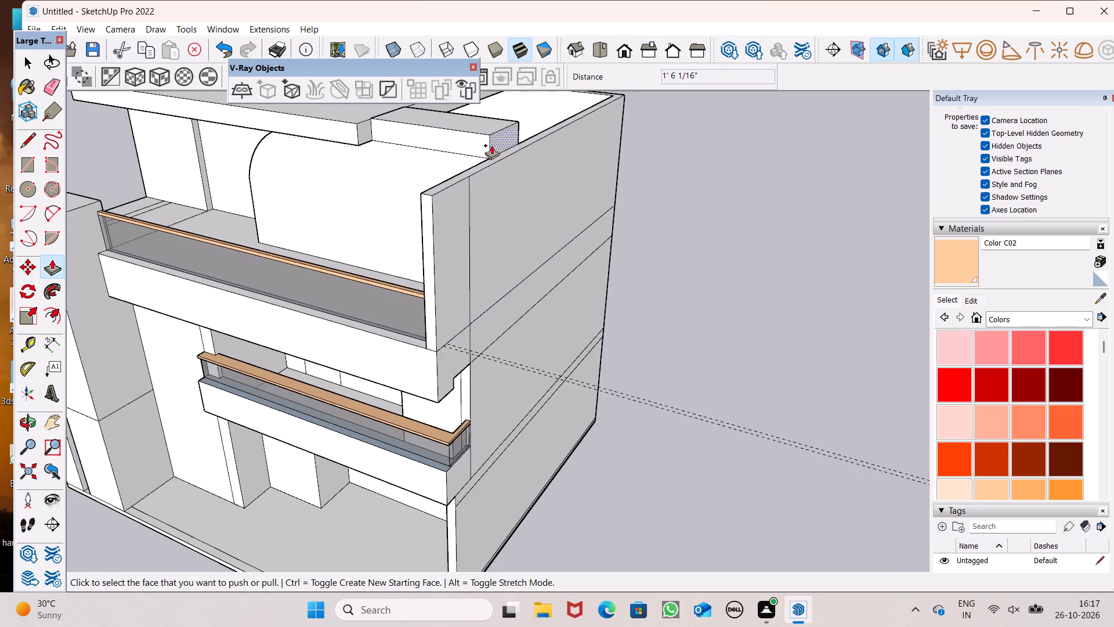
scroll(499, 128, up, 9)
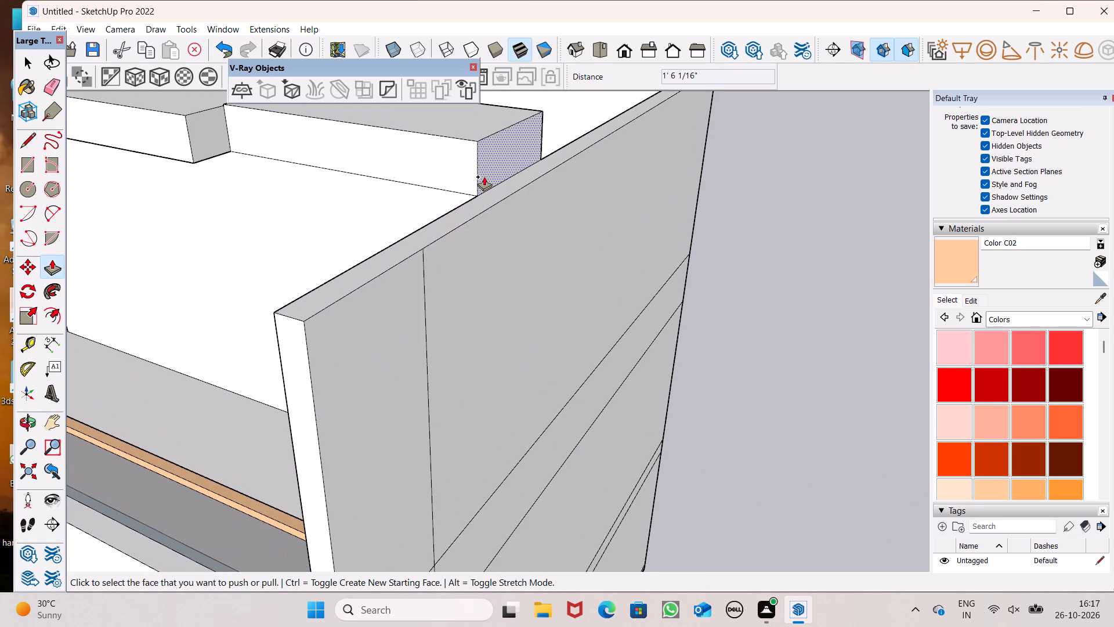
drag(483, 179, 507, 201)
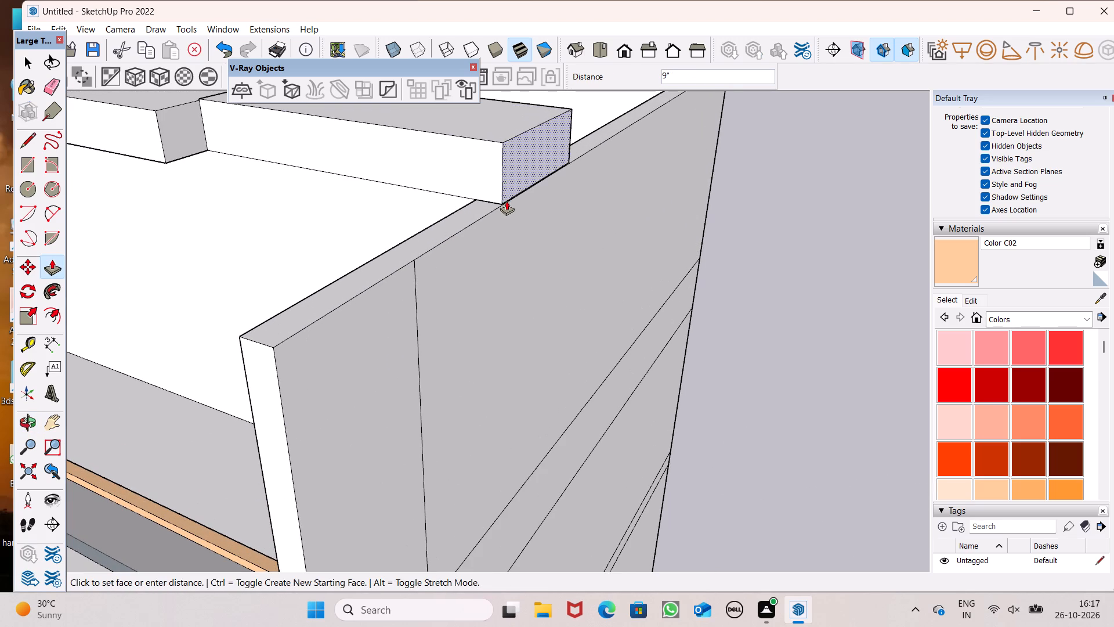
drag(507, 201, 506, 204)
Erase the horizontal seam line between the raised section and the wall face behind the upper terrace.
scroll(595, 203, down, 7)
middle_drag(645, 230, 813, 178)
scroll(645, 230, up, 1)
scroll(642, 149, down, 2)
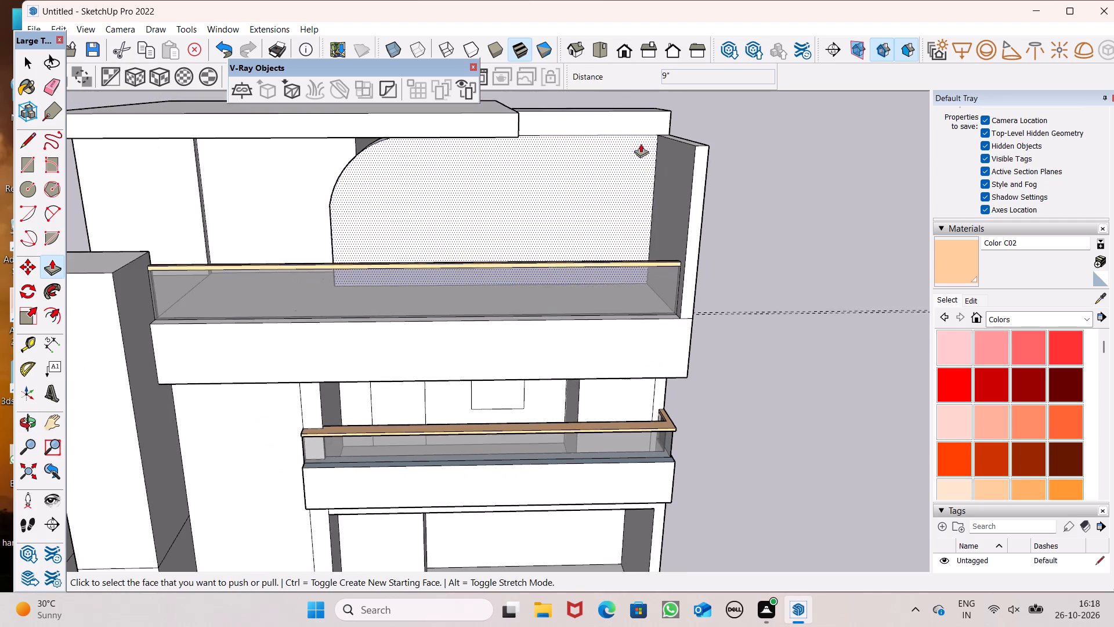
middle_drag(646, 126, 735, 7)
scroll(728, 0, up, 1)
scroll(695, 127, up, 6)
middle_drag(623, 145, 514, 290)
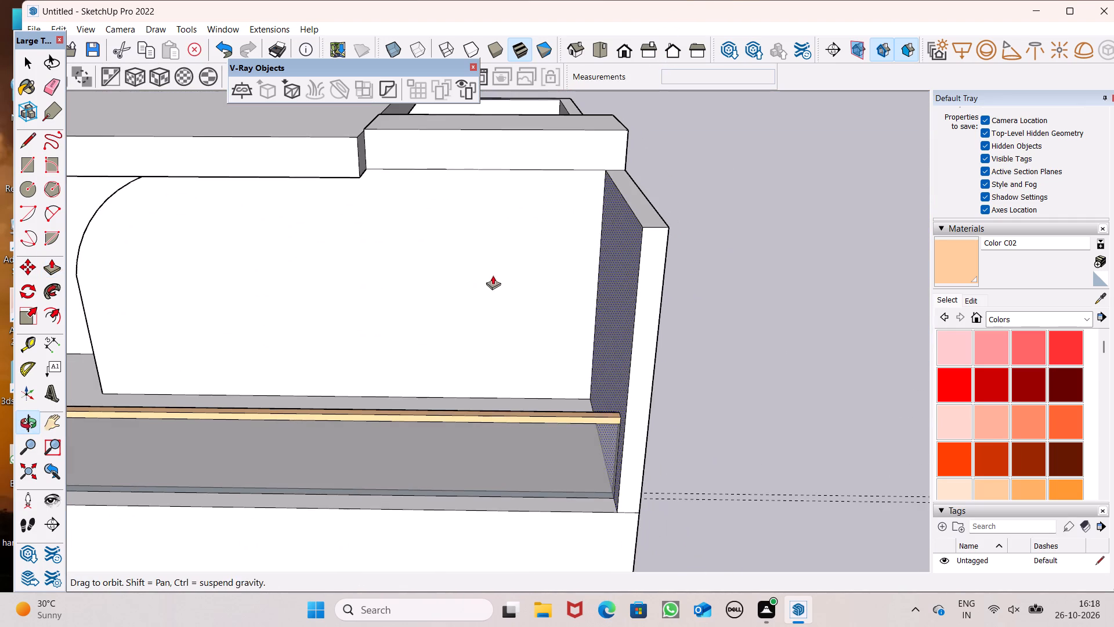
click(54, 80)
click(460, 168)
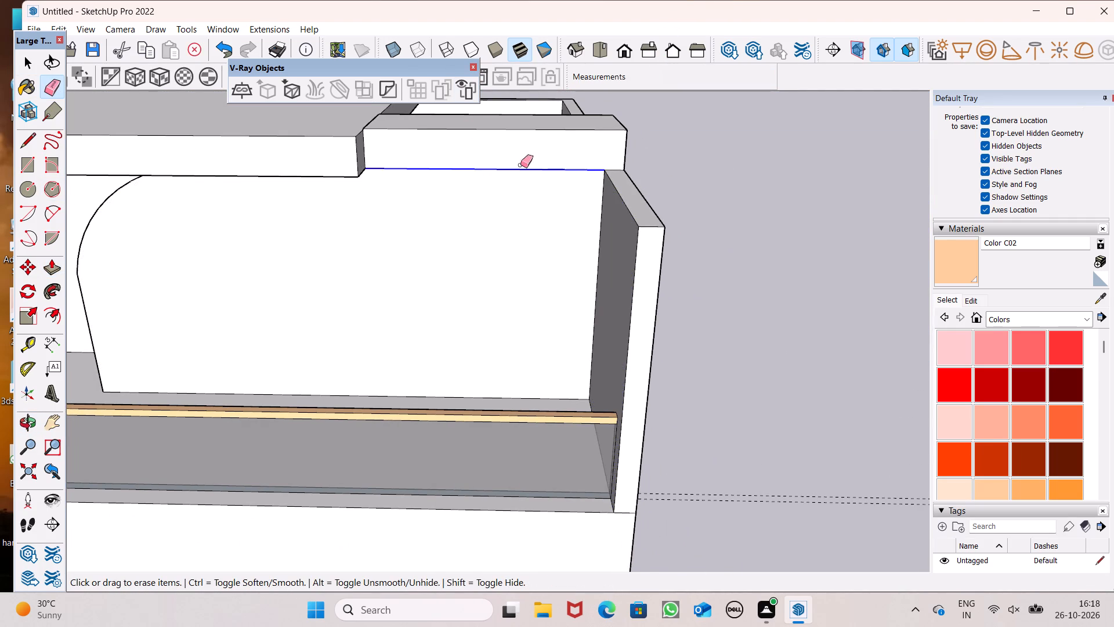
Examine the raised terrace wall and the house's front facade from several angles.
scroll(620, 165, down, 4)
middle_drag(681, 177, 719, 101)
scroll(719, 101, up, 1)
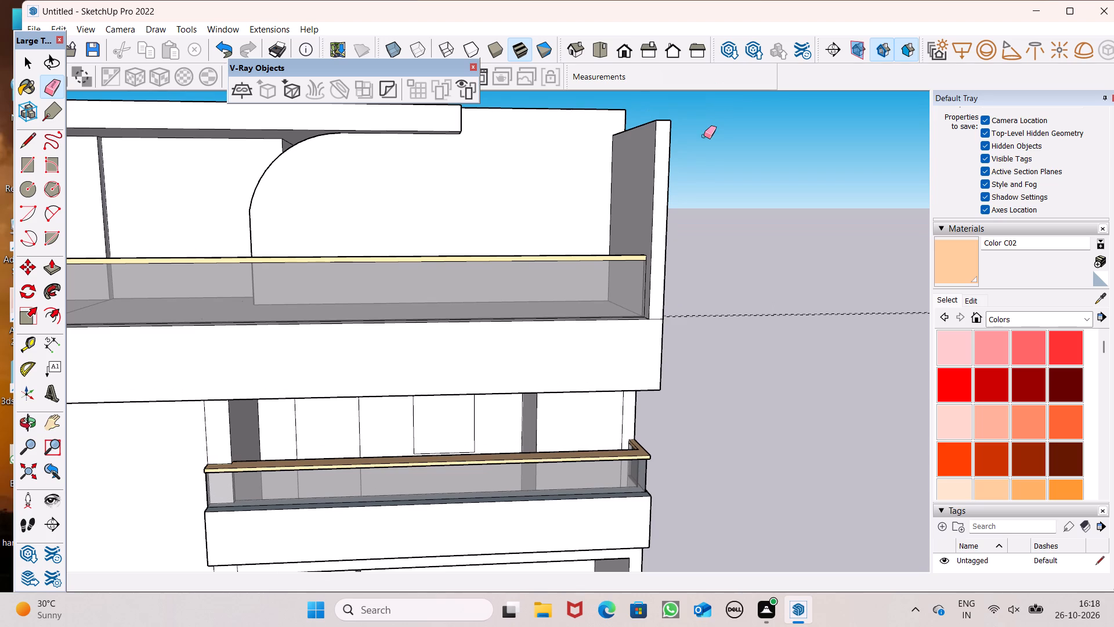
middle_drag(701, 174, 695, 252)
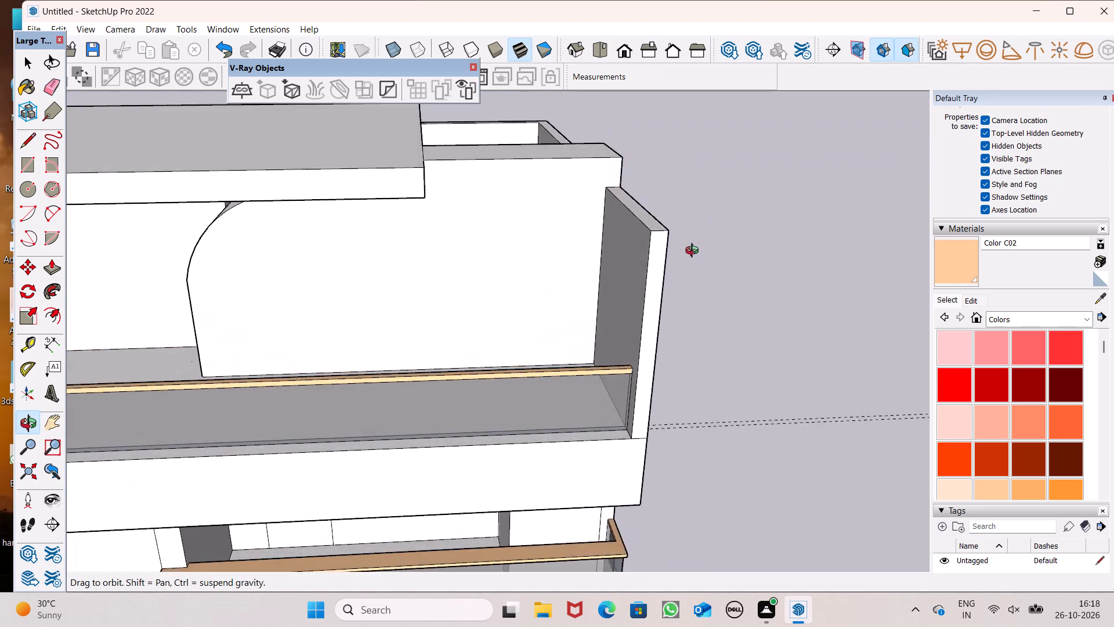
middle_drag(695, 252, 663, 282)
key(space)
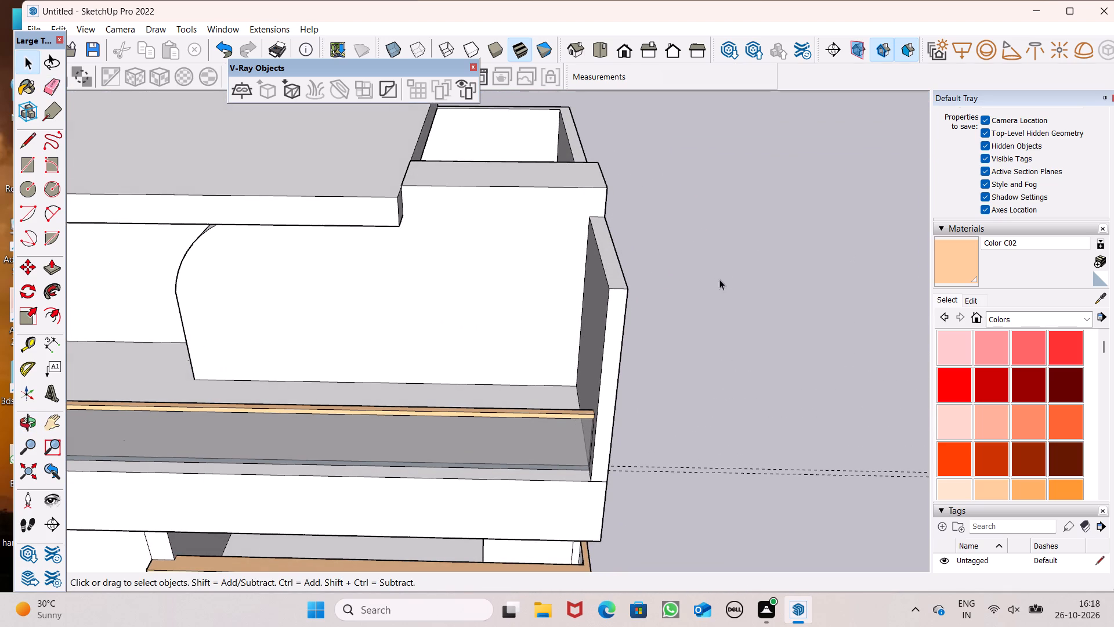
scroll(610, 230, down, 9)
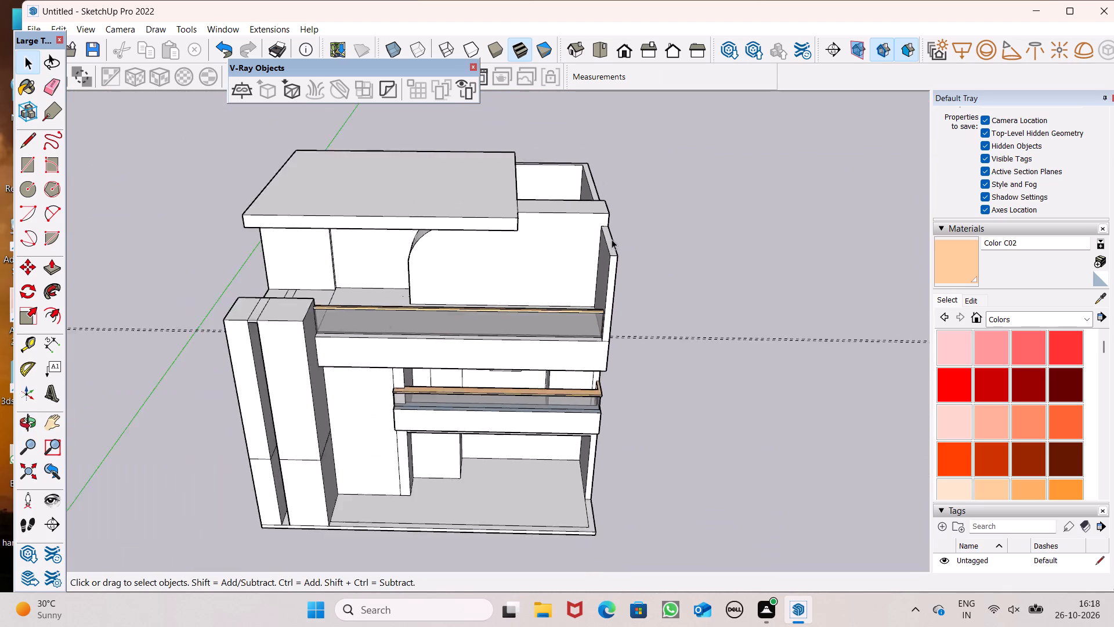
scroll(706, 335, up, 1)
middle_drag(706, 335, 726, 221)
scroll(632, 229, down, 1)
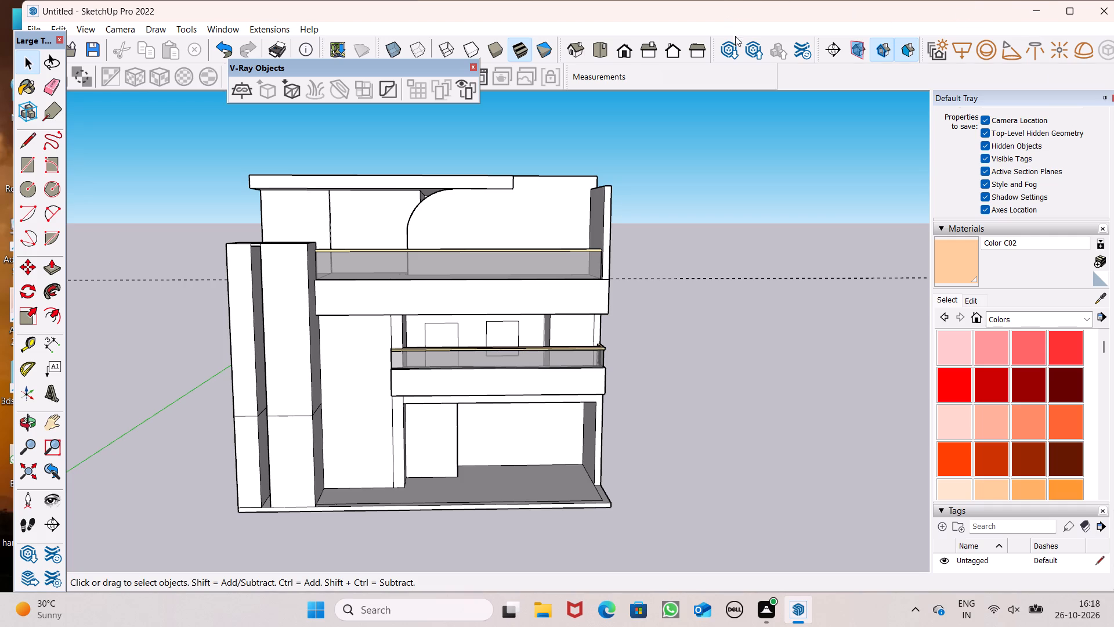
Draw a window rectangle about 7' 9" by 7' 4" on the back wall of the ground-floor porch.
click(36, 175)
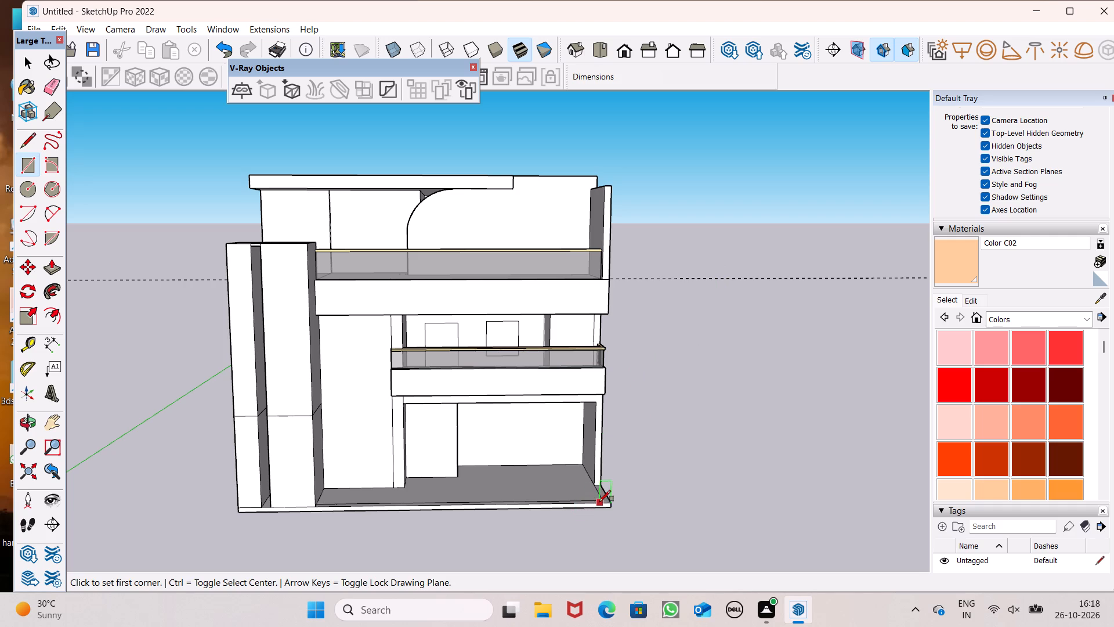
scroll(604, 495, up, 1)
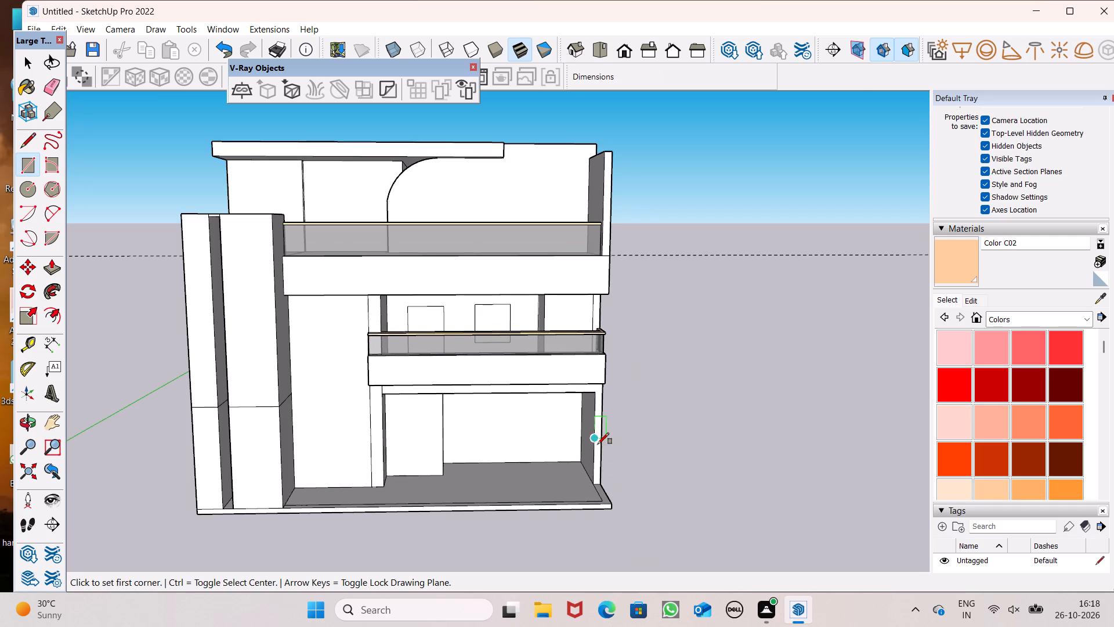
scroll(588, 431, up, 1)
scroll(554, 466, up, 4)
middle_drag(538, 456, 520, 413)
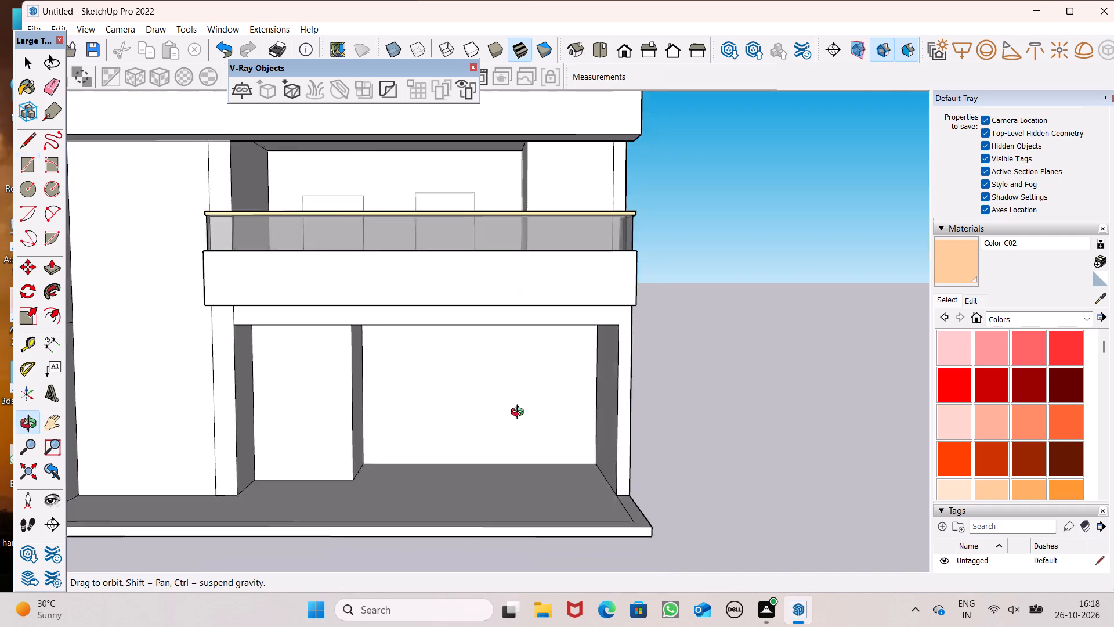
middle_drag(520, 413, 519, 406)
scroll(429, 423, up, 1)
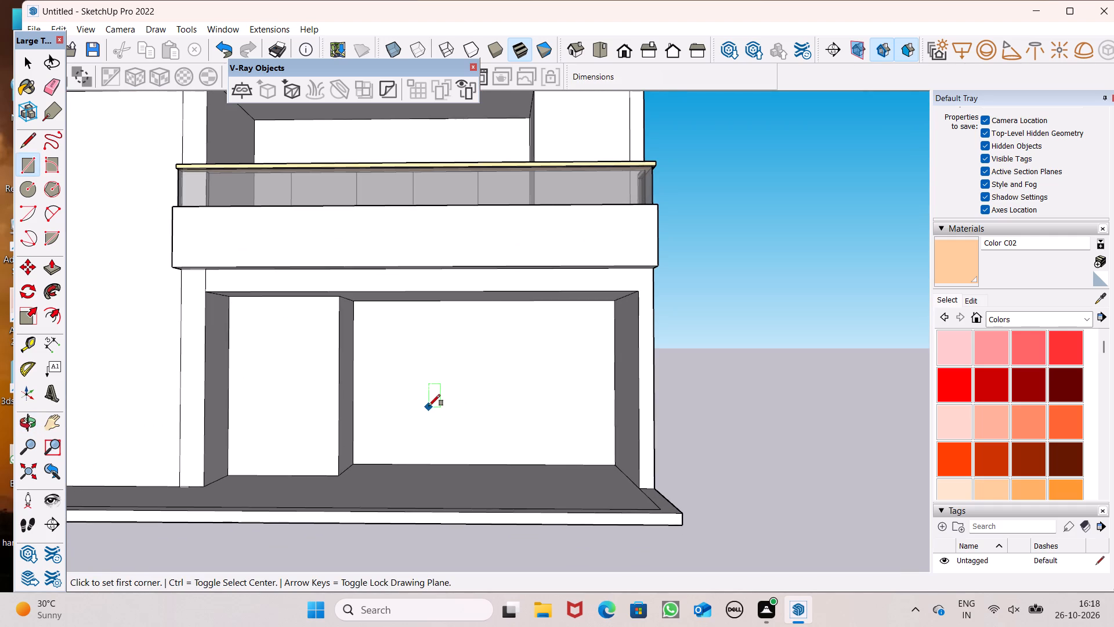
scroll(425, 420, up, 1)
scroll(523, 456, up, 3)
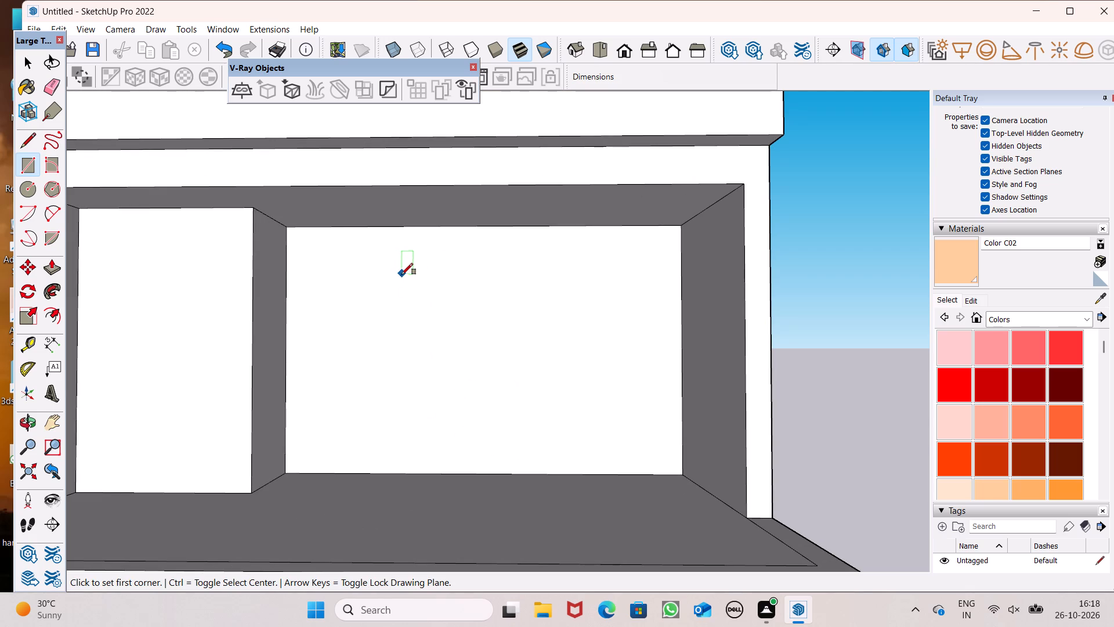
drag(403, 283, 409, 286)
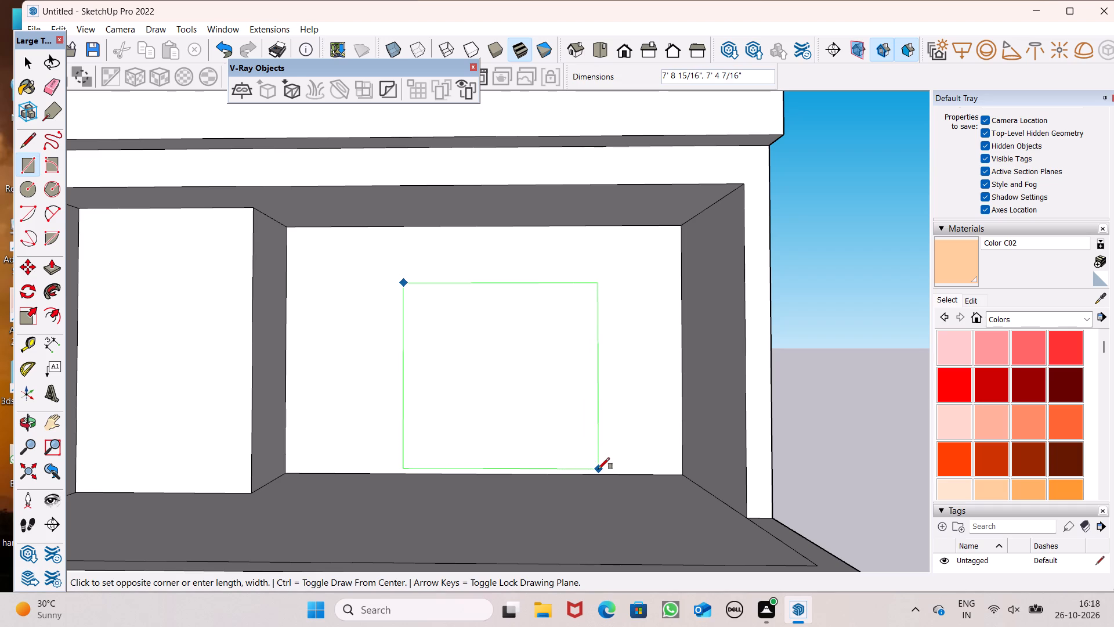
click(598, 469)
Move the window rectangle, face and edges together, sideways to centre it on the porch's back wall.
key(space)
double_click(458, 413)
double_click(460, 414)
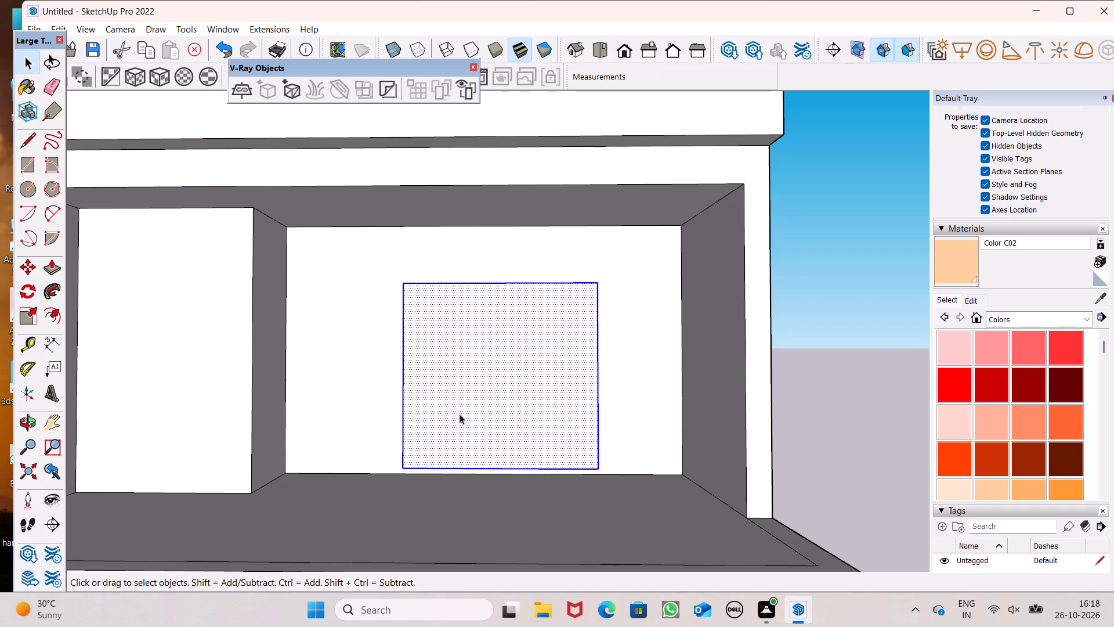
click(860, 467)
double_click(565, 432)
key(m)
key(Return)
drag(566, 437, 551, 438)
scroll(471, 412, down, 1)
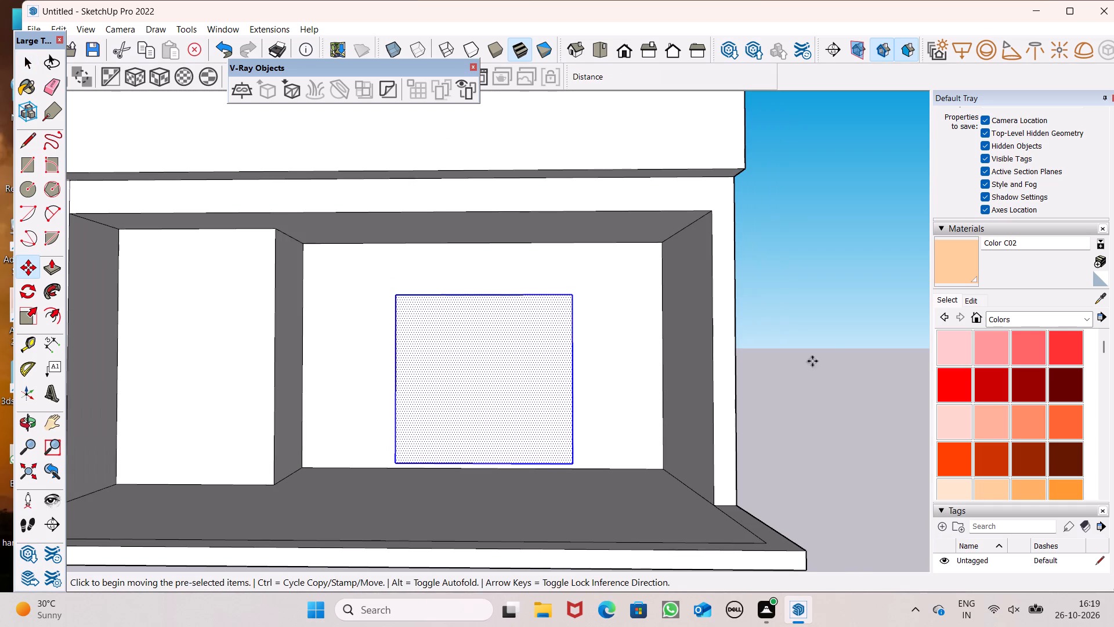
key(space)
click(830, 350)
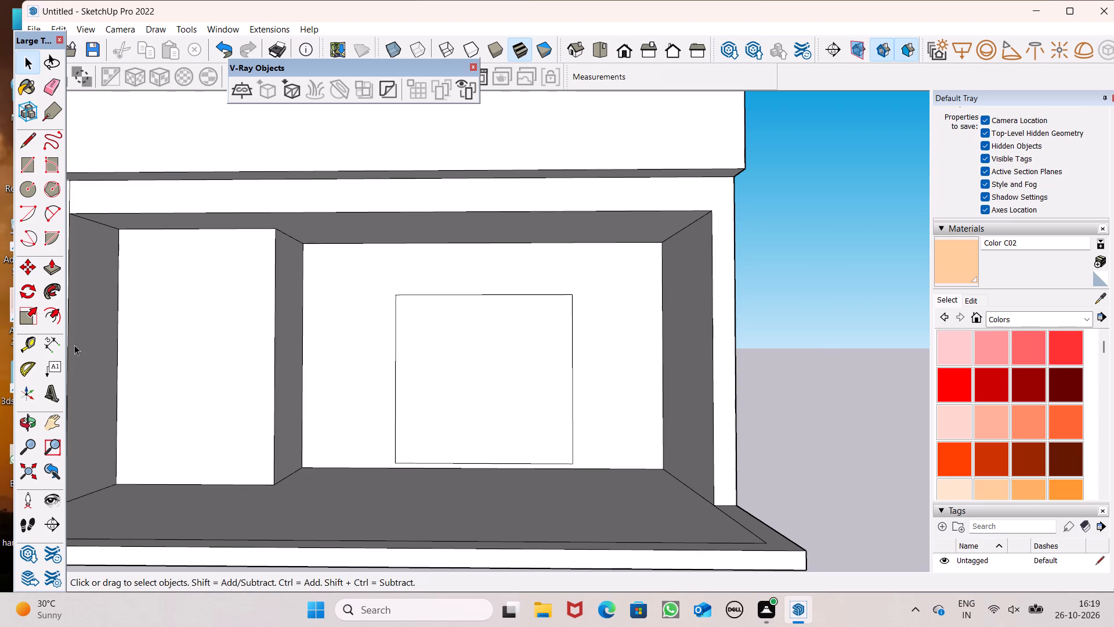
Push/Pull the window rectangle 6" through the porch's back wall to cut an opening.
click(48, 273)
middle_drag(605, 422, 599, 450)
scroll(598, 452, up, 2)
drag(369, 475, 410, 451)
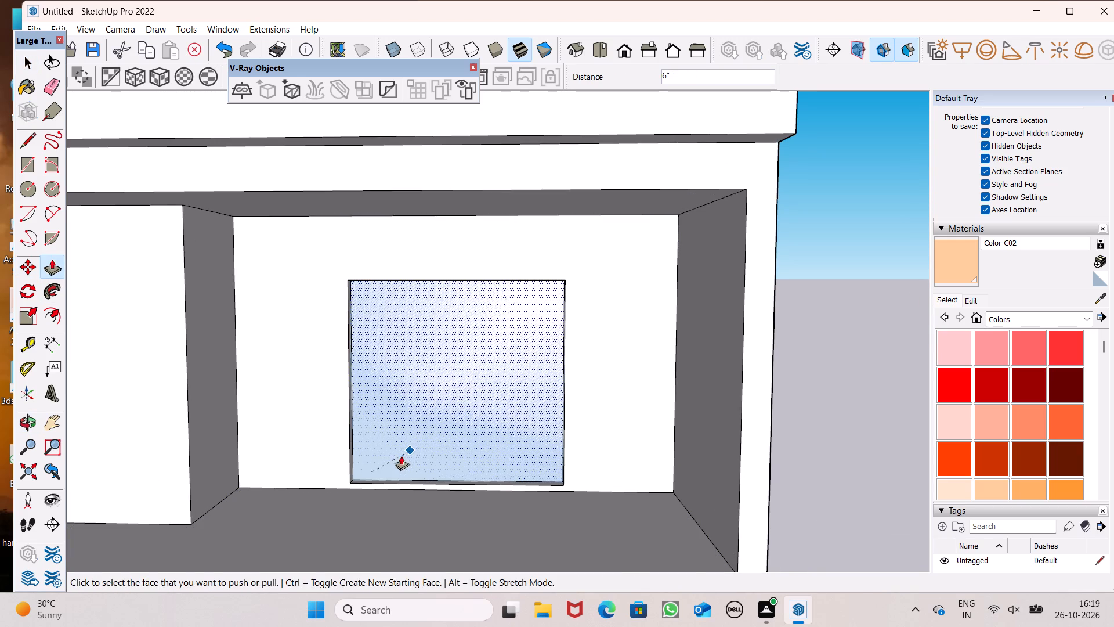
Draw a 4' by 7' door rectangle rising from the floor on the projecting wall beside the window opening.
scroll(404, 441, down, 3)
middle_drag(432, 482, 491, 471)
scroll(503, 452, down, 1)
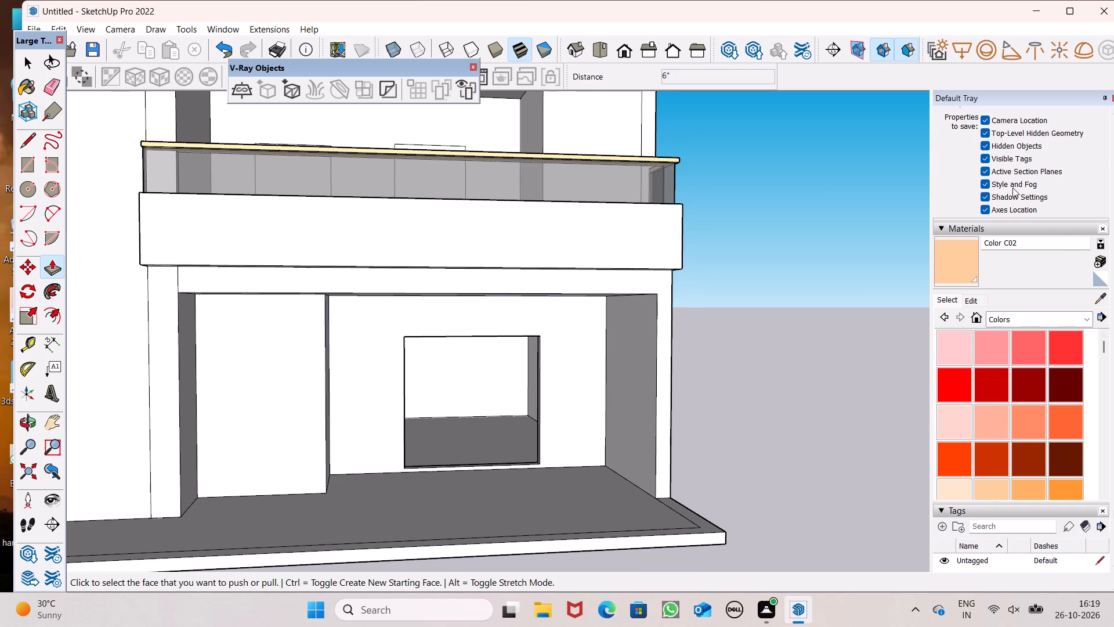
click(25, 174)
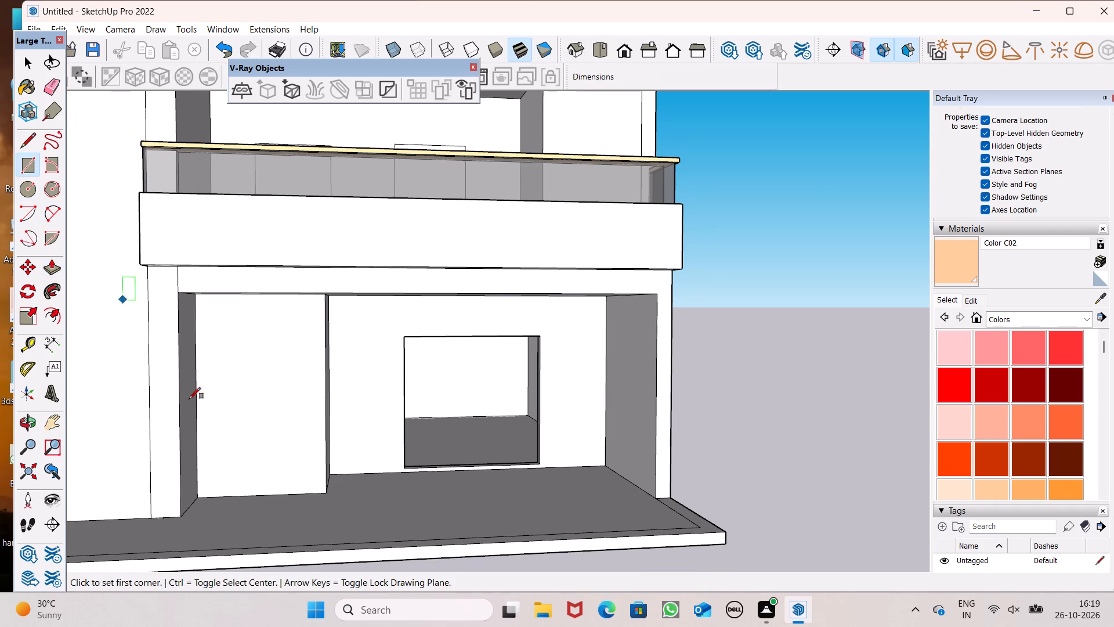
scroll(265, 576, up, 2)
scroll(221, 490, up, 4)
click(221, 498)
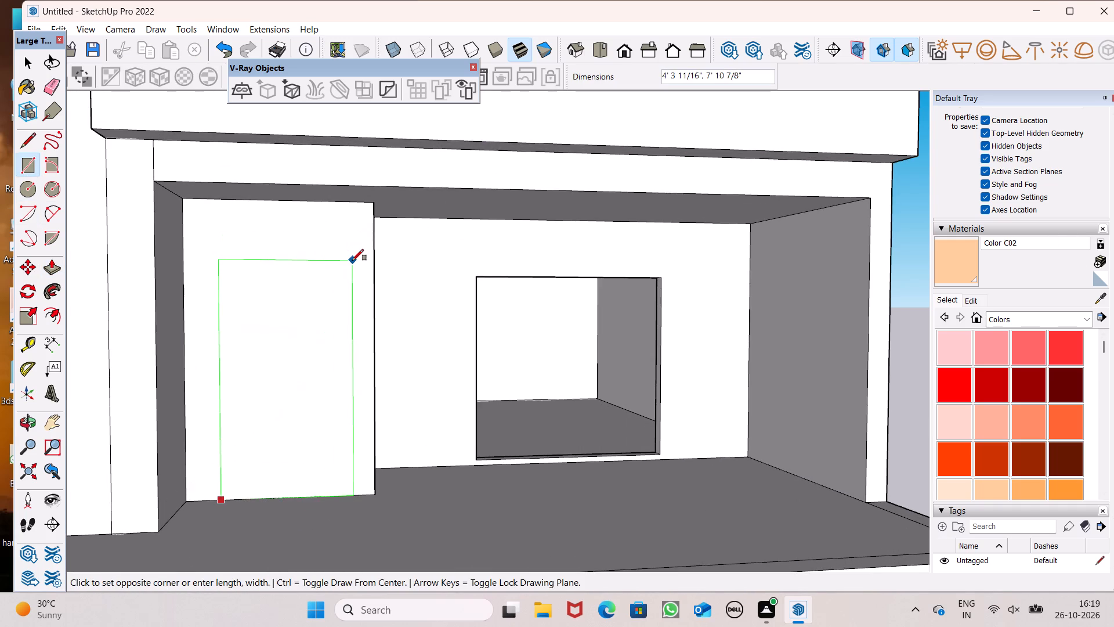
text(4',7')
key(Return)
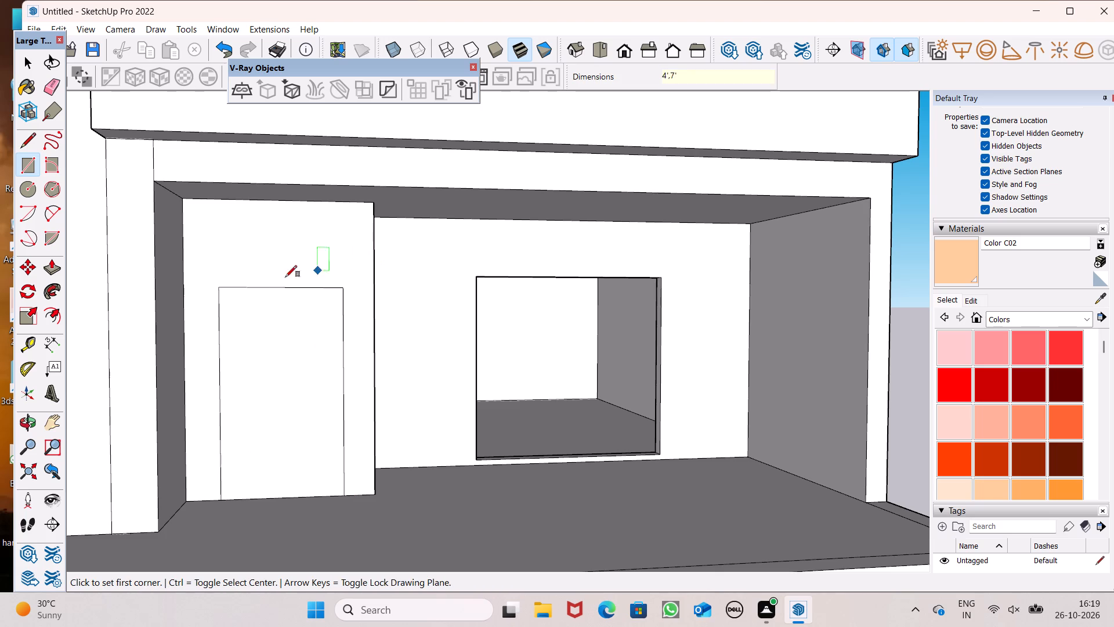
key(space)
scroll(257, 295, down, 2)
middle_drag(281, 379, 234, 385)
middle_drag(237, 386, 276, 379)
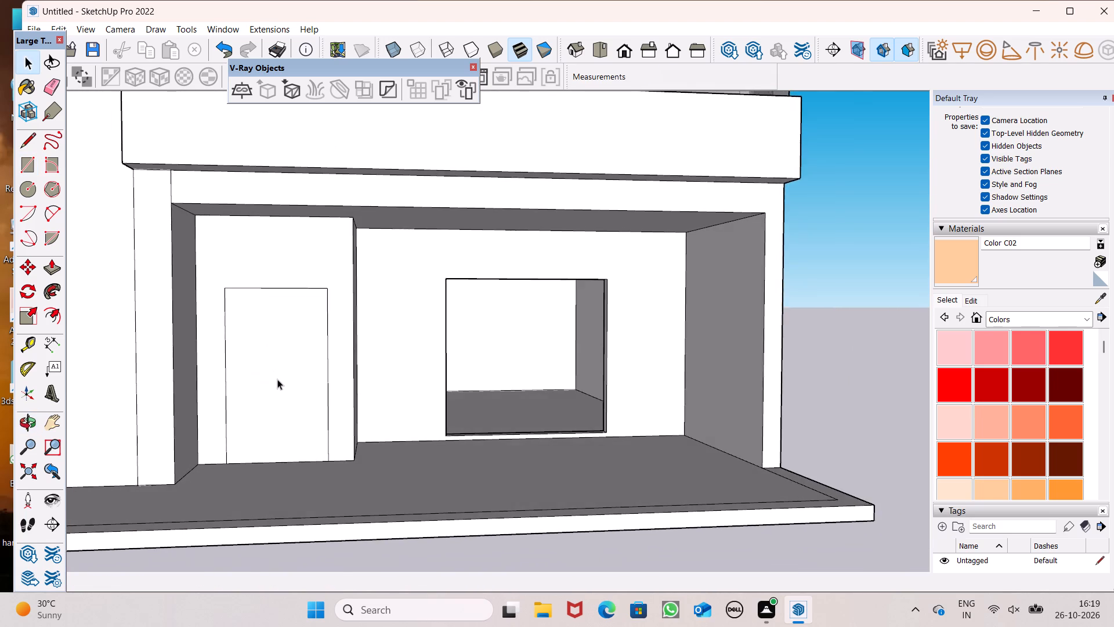
Push/Pull the door rectangle 6" through the porch's projecting wall to cut the doorway.
scroll(277, 379, up, 2)
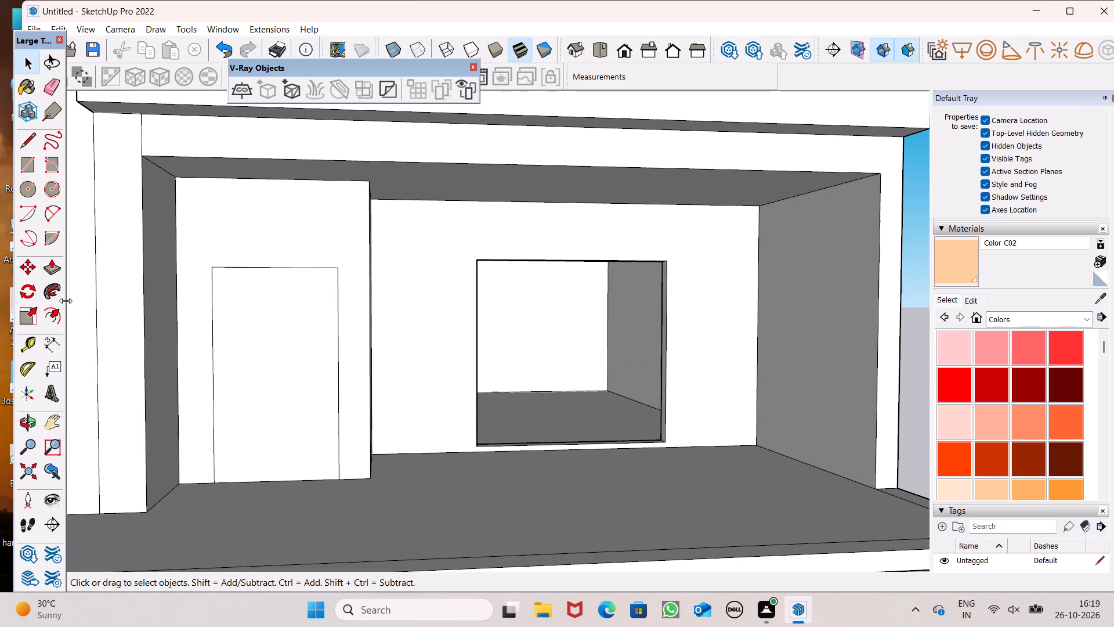
click(59, 272)
scroll(244, 492, up, 3)
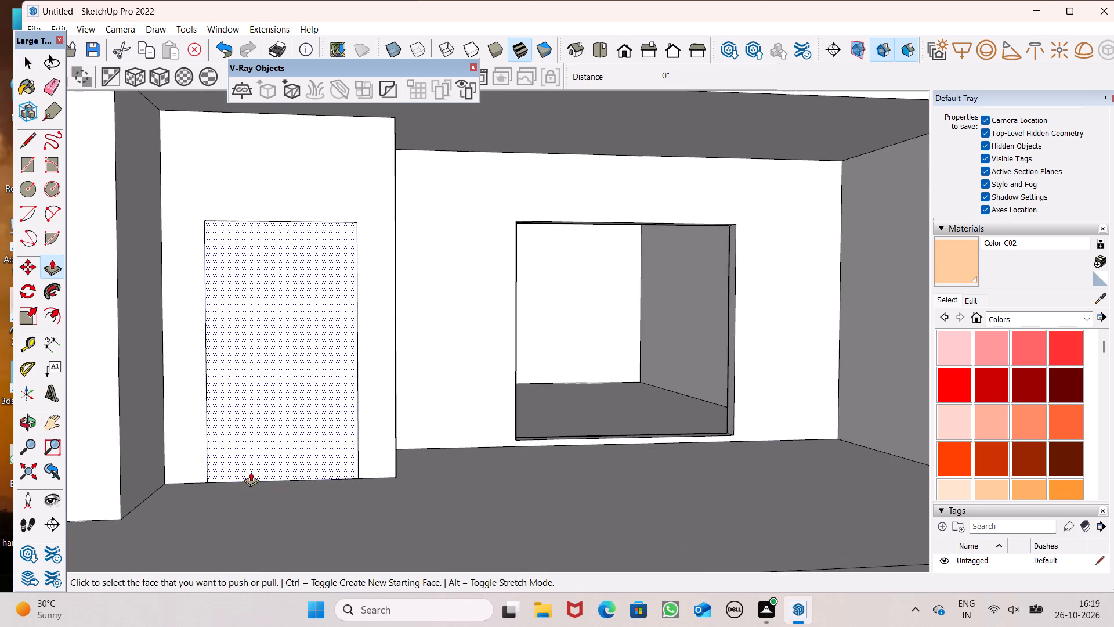
drag(250, 471, 267, 441)
Draw a tall window rectangle about 17' 2" by 6' 1" on the wall between the tower and the balconies.
scroll(266, 456, down, 4)
middle_drag(381, 500, 313, 565)
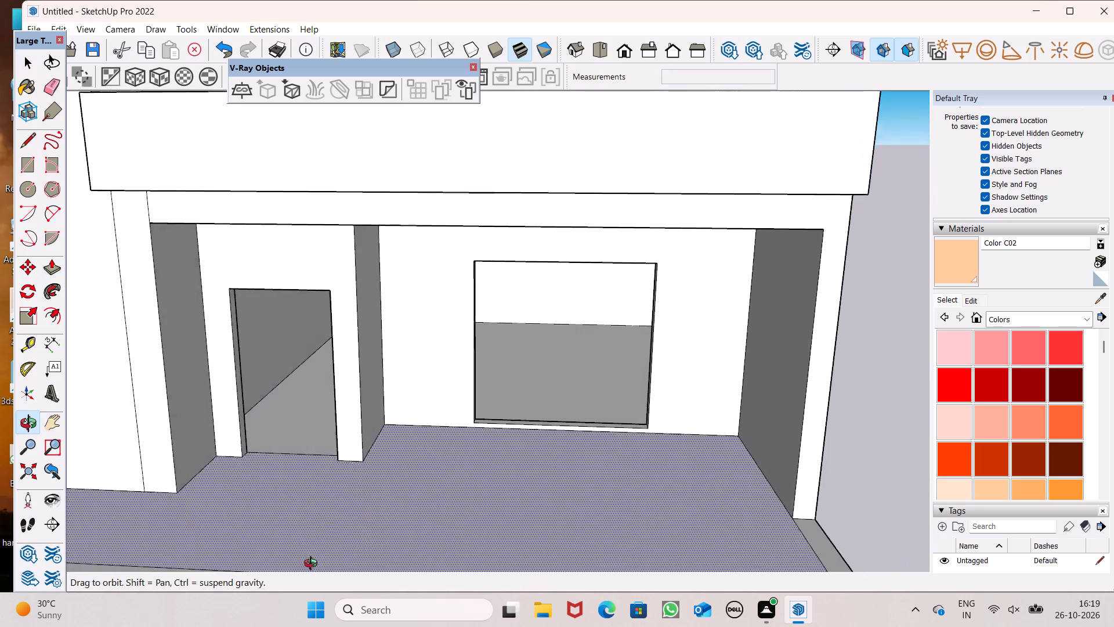
middle_drag(313, 565, 312, 565)
scroll(404, 470, down, 4)
middle_drag(426, 499, 439, 446)
scroll(513, 437, down, 3)
middle_drag(551, 489, 552, 489)
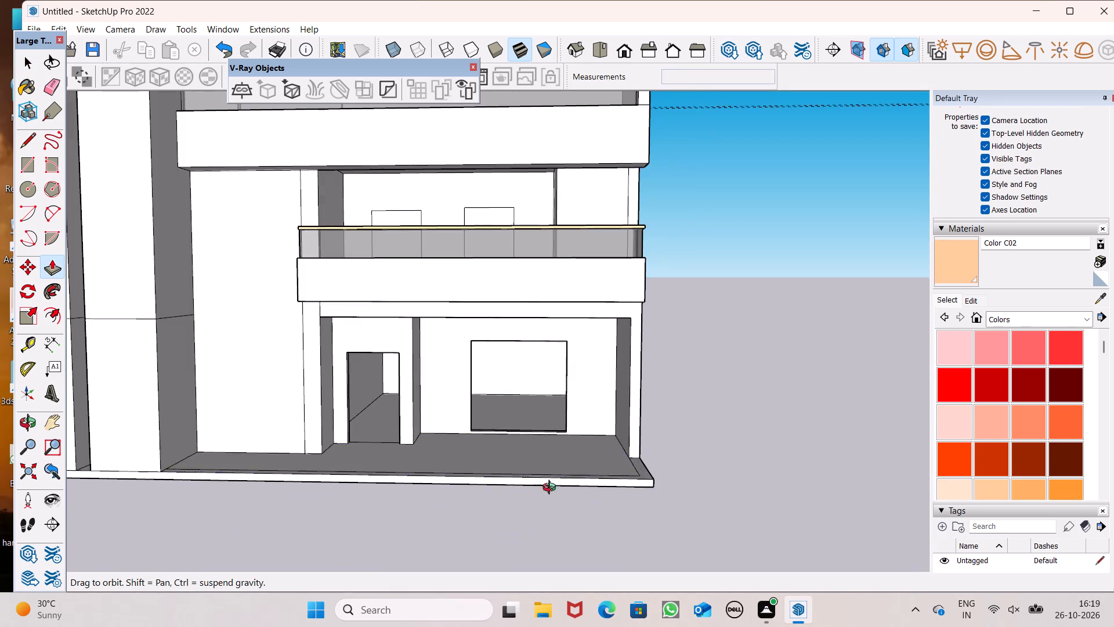
middle_drag(552, 489, 649, 483)
scroll(552, 478, down, 4)
middle_drag(554, 478, 469, 486)
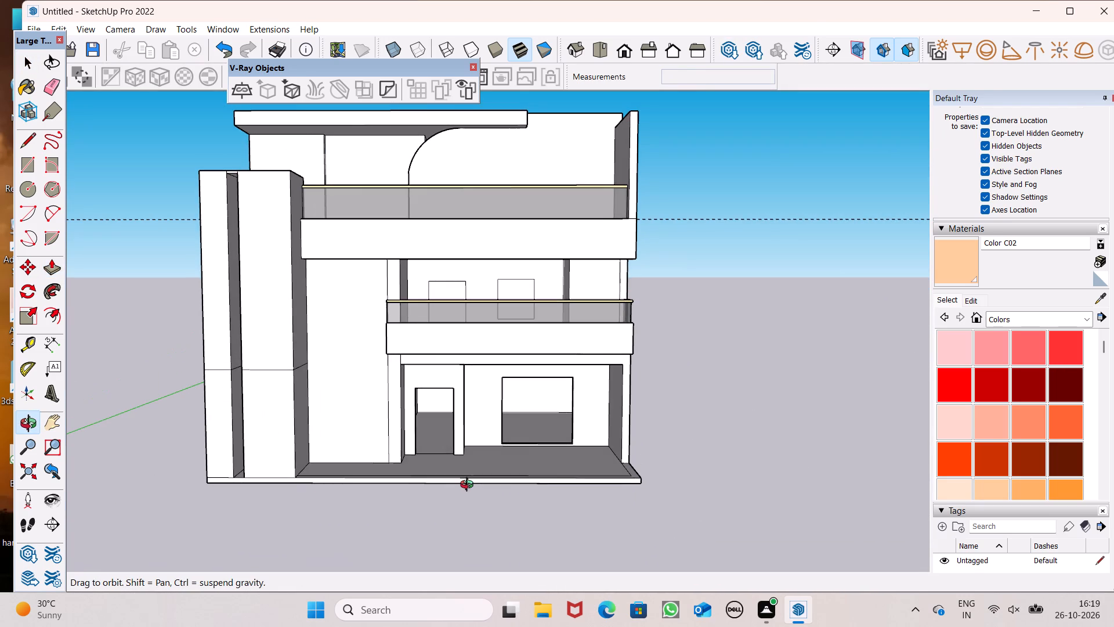
middle_drag(469, 486, 471, 487)
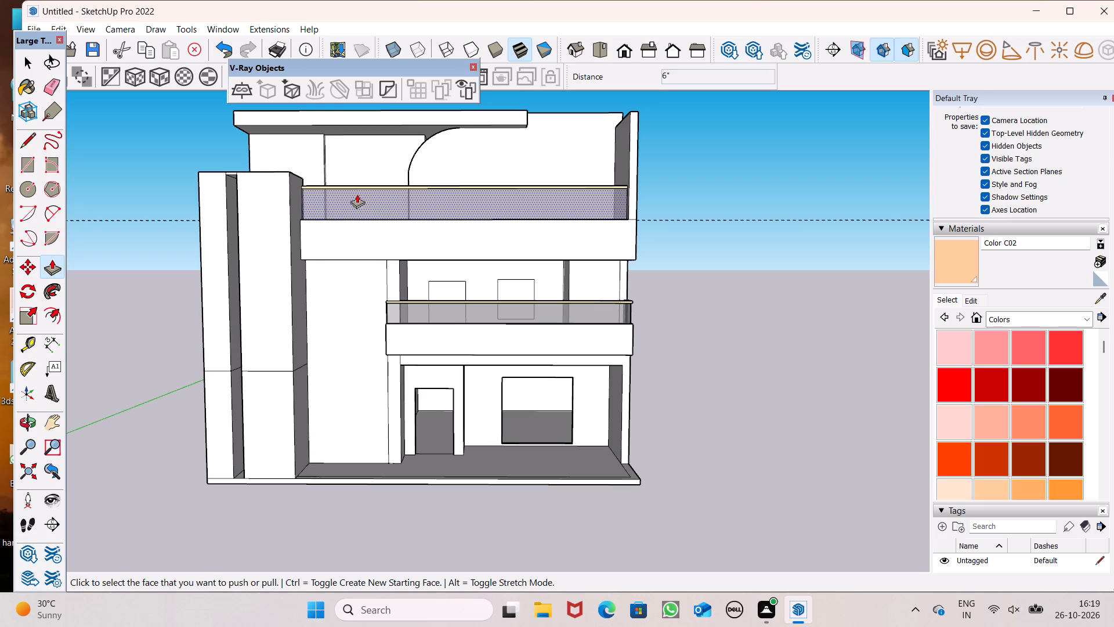
click(27, 163)
scroll(323, 367, up, 1)
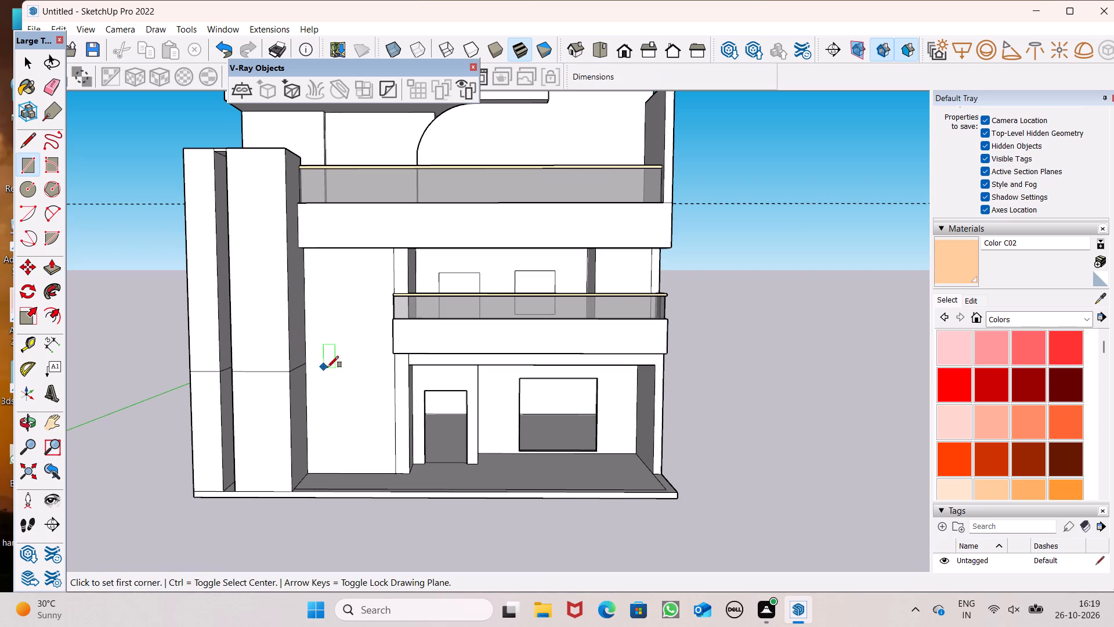
middle_drag(346, 371, 366, 348)
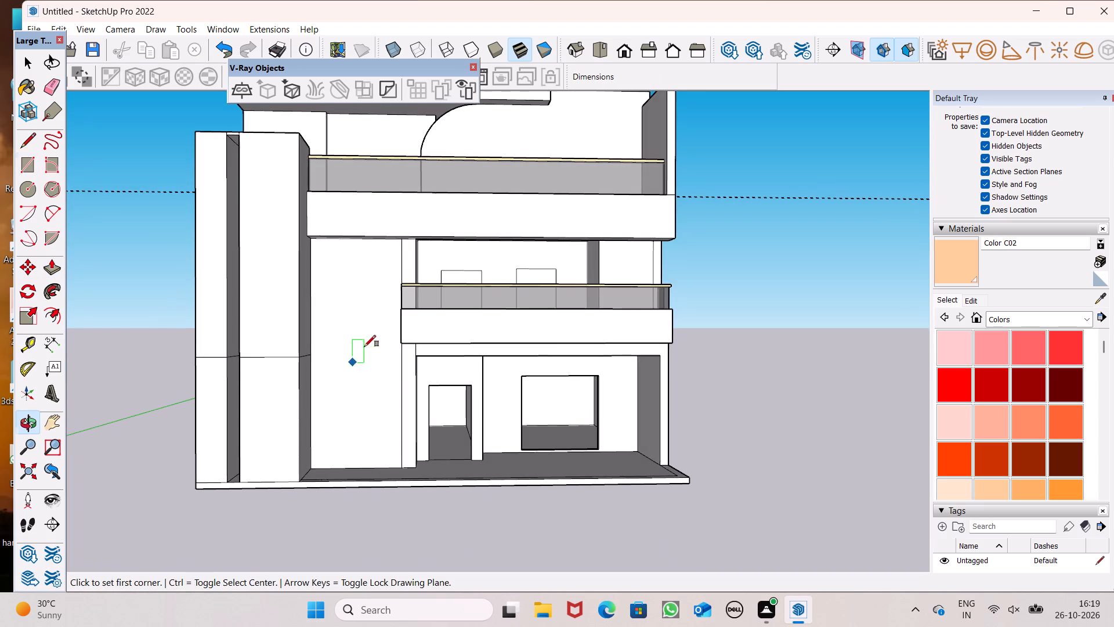
click(53, 86)
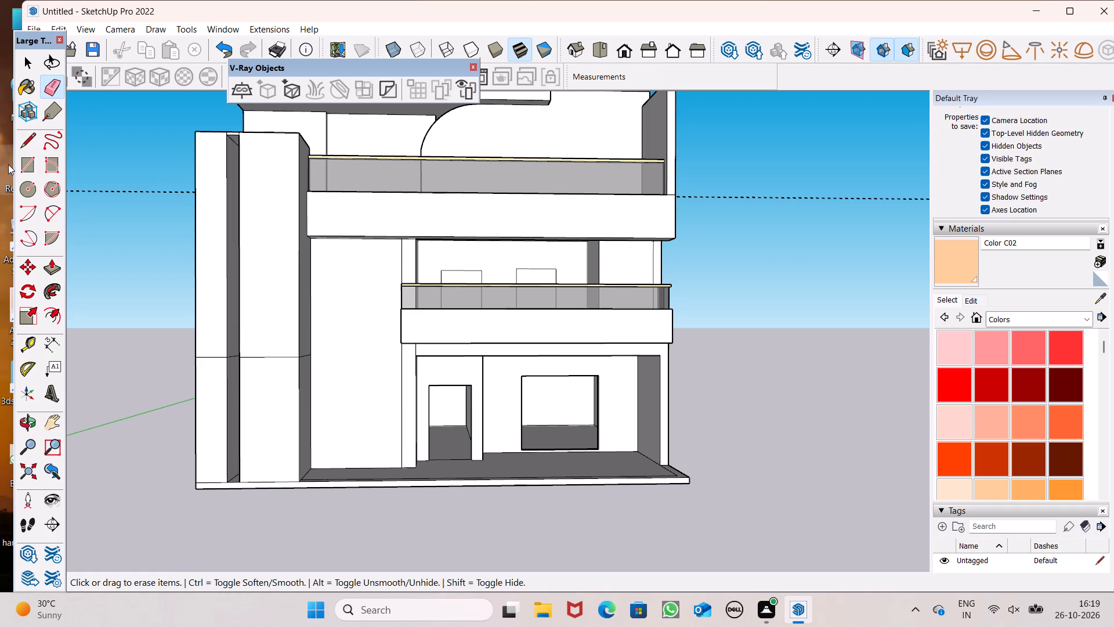
click(26, 171)
scroll(361, 383, up, 5)
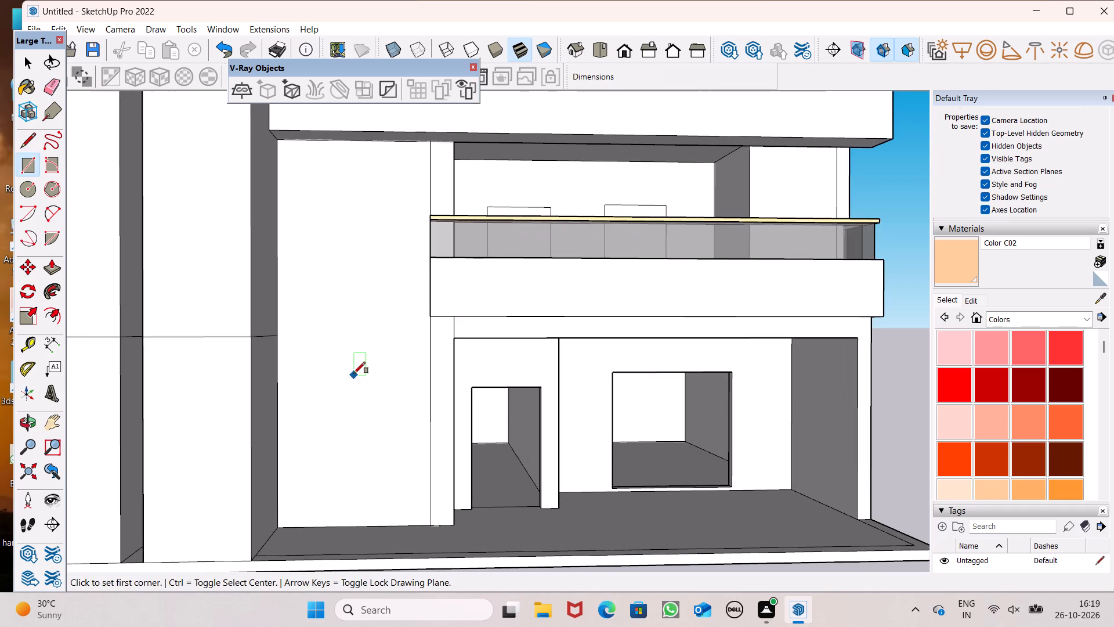
middle_drag(361, 380, 349, 378)
scroll(325, 338, down, 1)
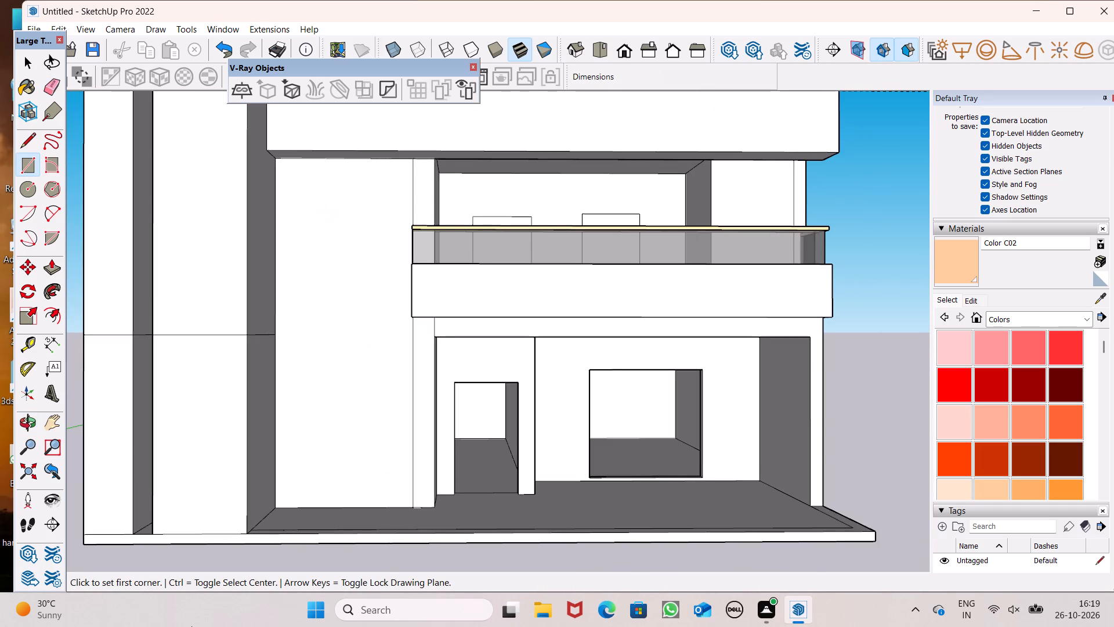
middle_click(338, 237)
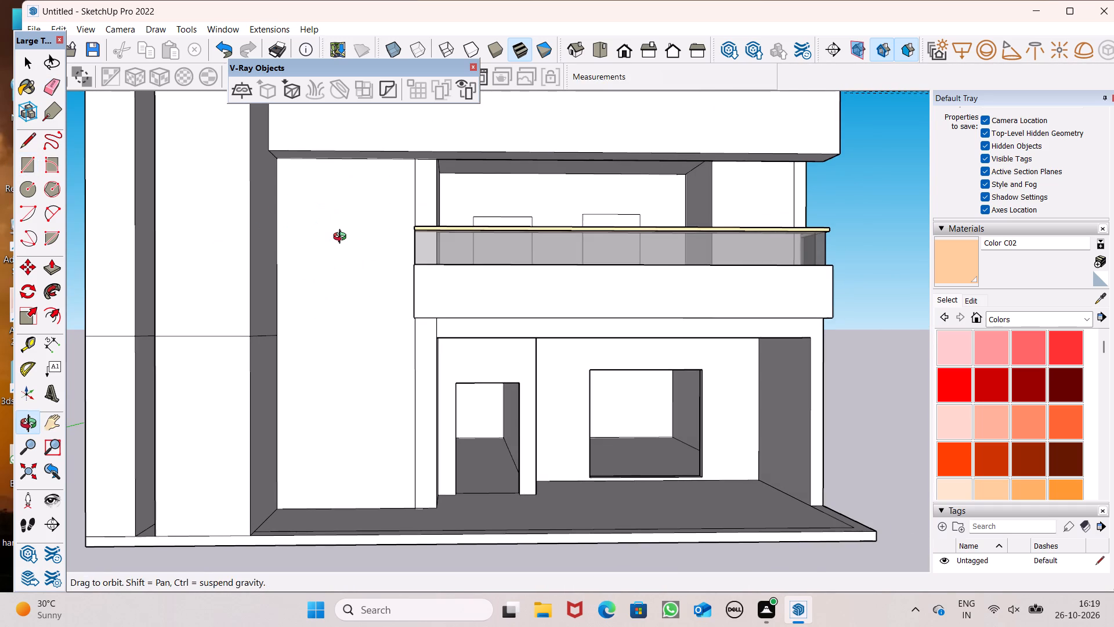
click(293, 195)
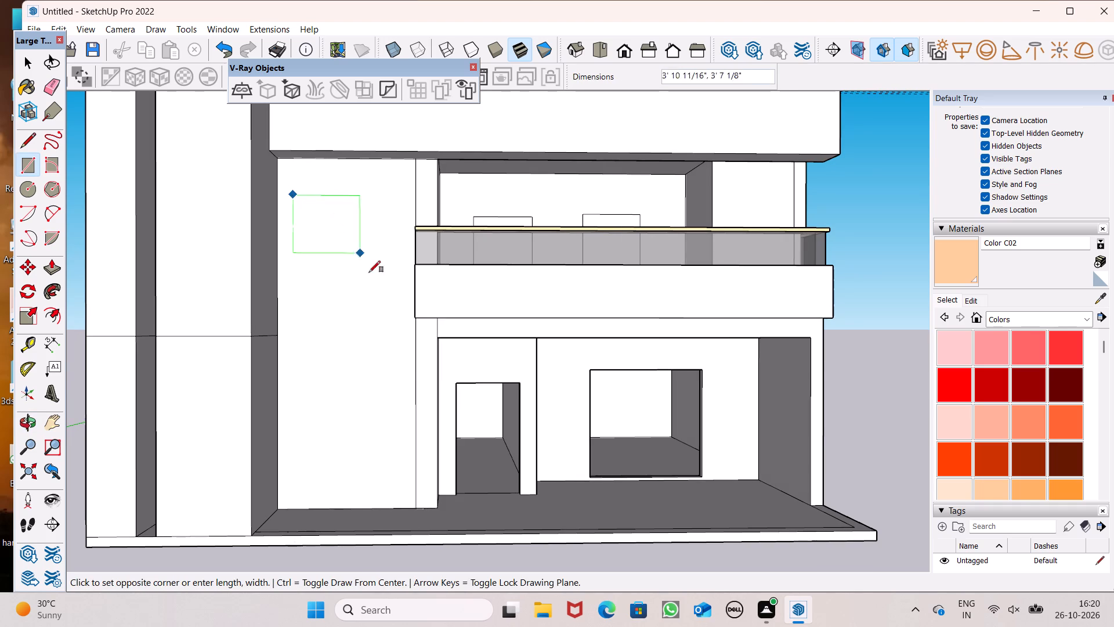
click(400, 492)
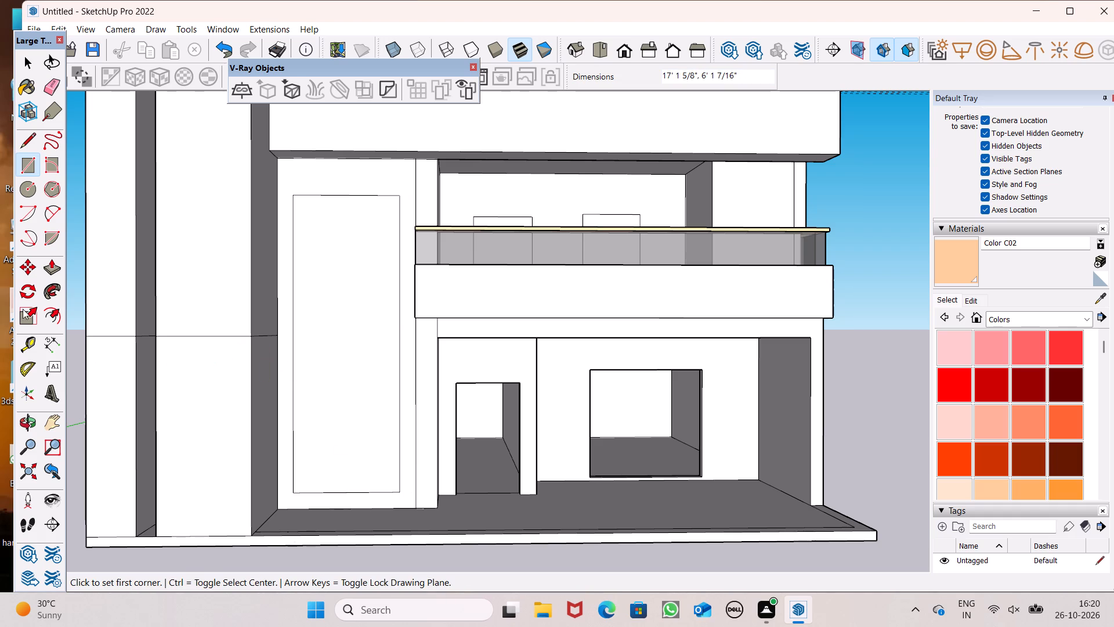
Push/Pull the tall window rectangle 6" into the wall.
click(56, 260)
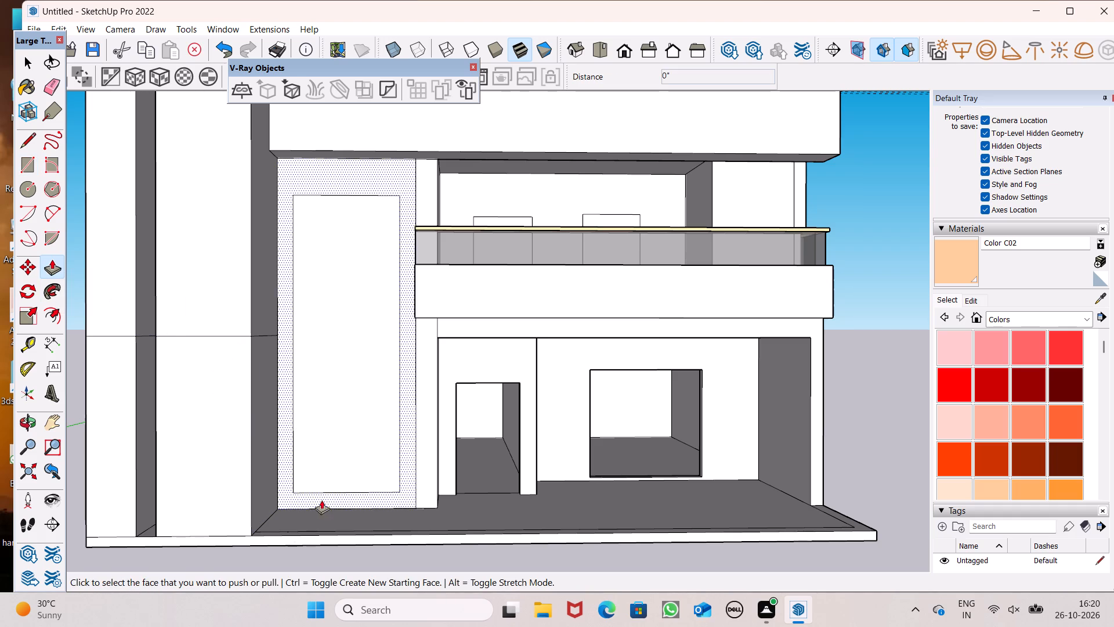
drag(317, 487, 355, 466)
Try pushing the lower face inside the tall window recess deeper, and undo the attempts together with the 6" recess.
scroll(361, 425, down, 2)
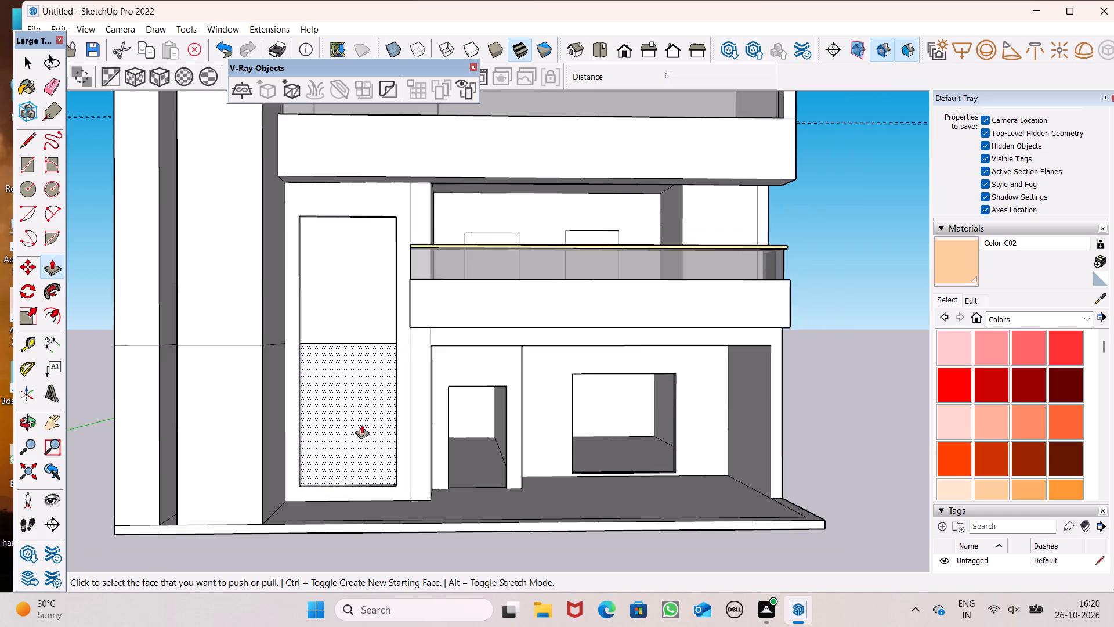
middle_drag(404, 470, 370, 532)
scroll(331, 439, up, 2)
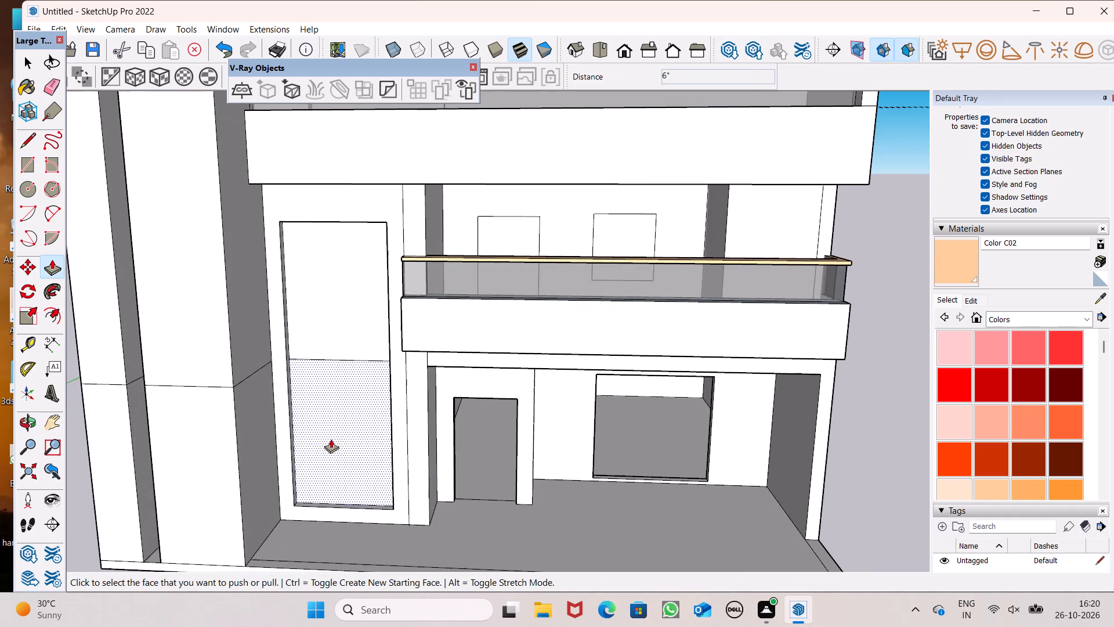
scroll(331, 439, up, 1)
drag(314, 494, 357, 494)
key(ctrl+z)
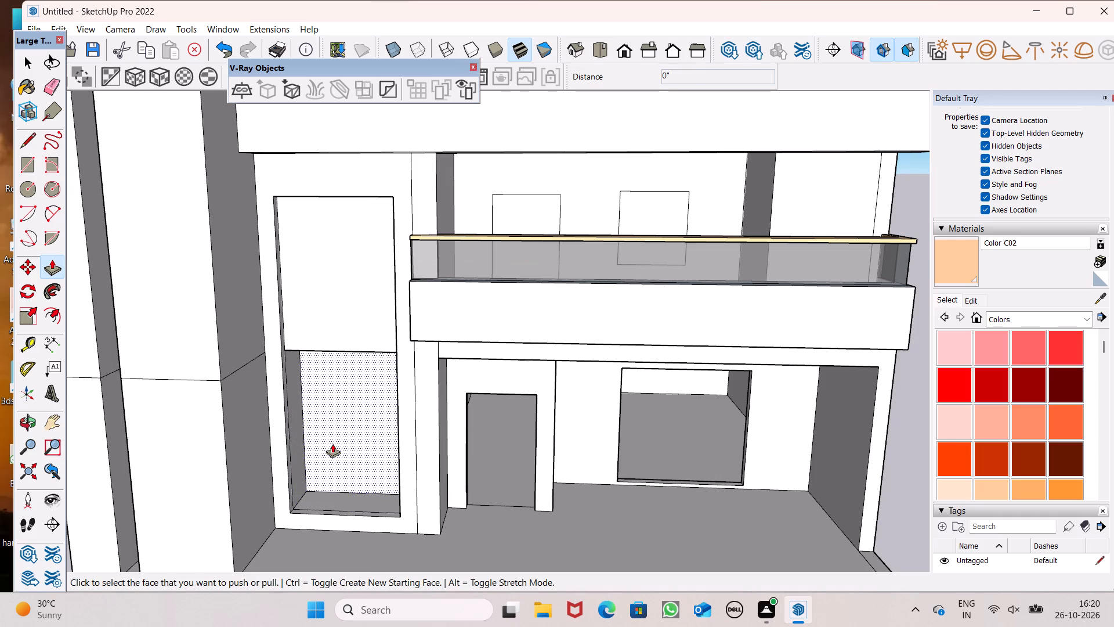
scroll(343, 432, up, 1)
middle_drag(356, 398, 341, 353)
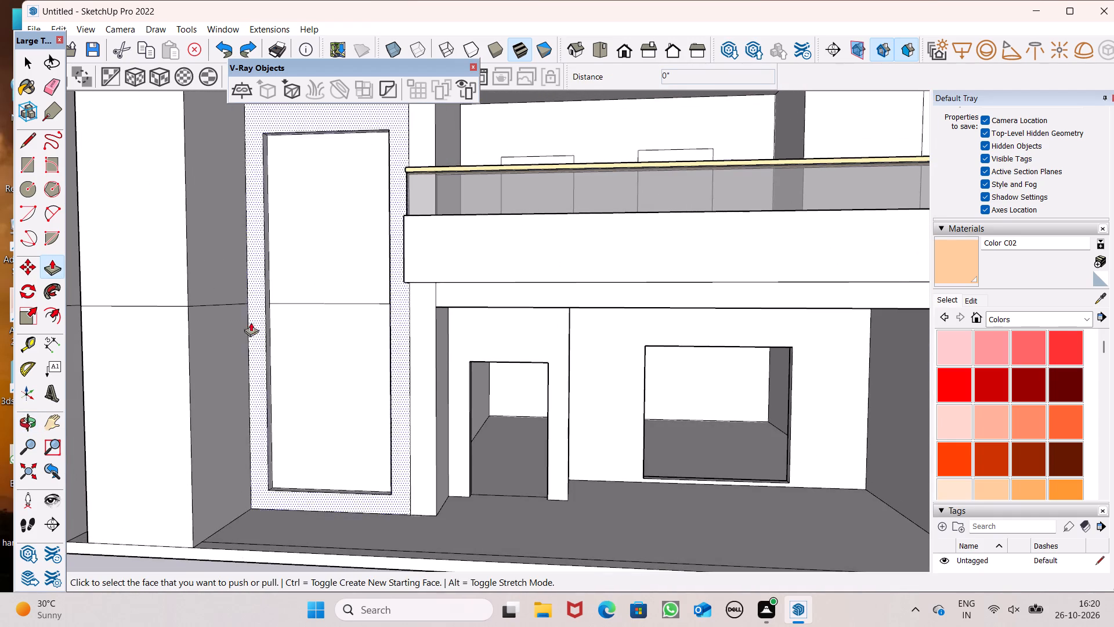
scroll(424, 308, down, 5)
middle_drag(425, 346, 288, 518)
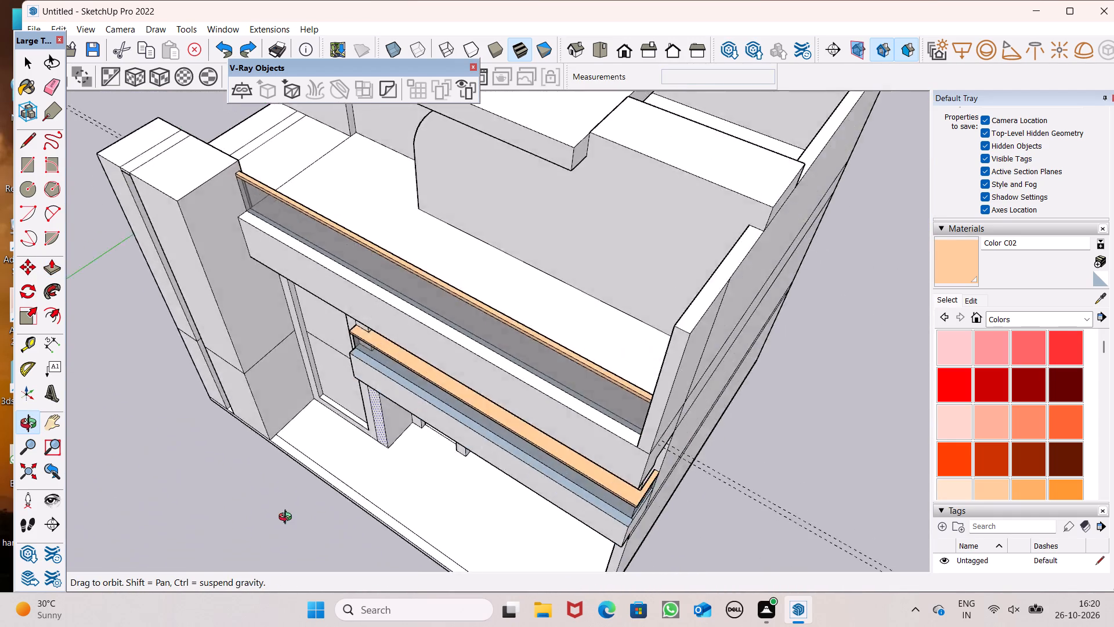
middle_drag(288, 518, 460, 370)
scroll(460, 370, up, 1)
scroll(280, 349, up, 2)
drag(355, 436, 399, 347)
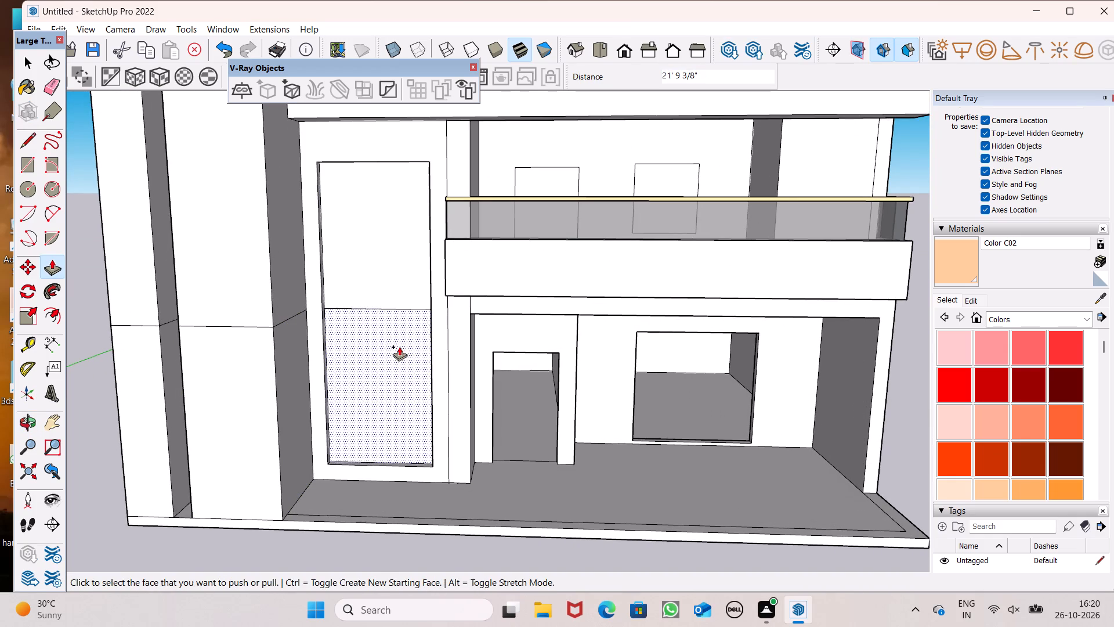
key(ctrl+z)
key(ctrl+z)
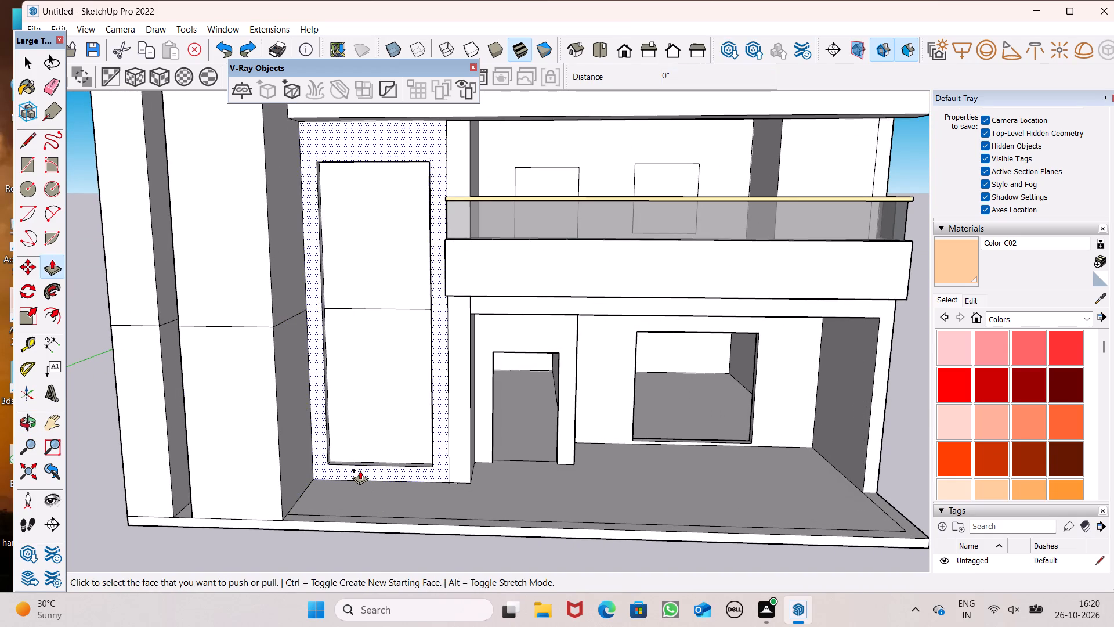
Push/Pull the tall window rectangle into the wall again, as far as the faces behind it.
drag(343, 462, 381, 440)
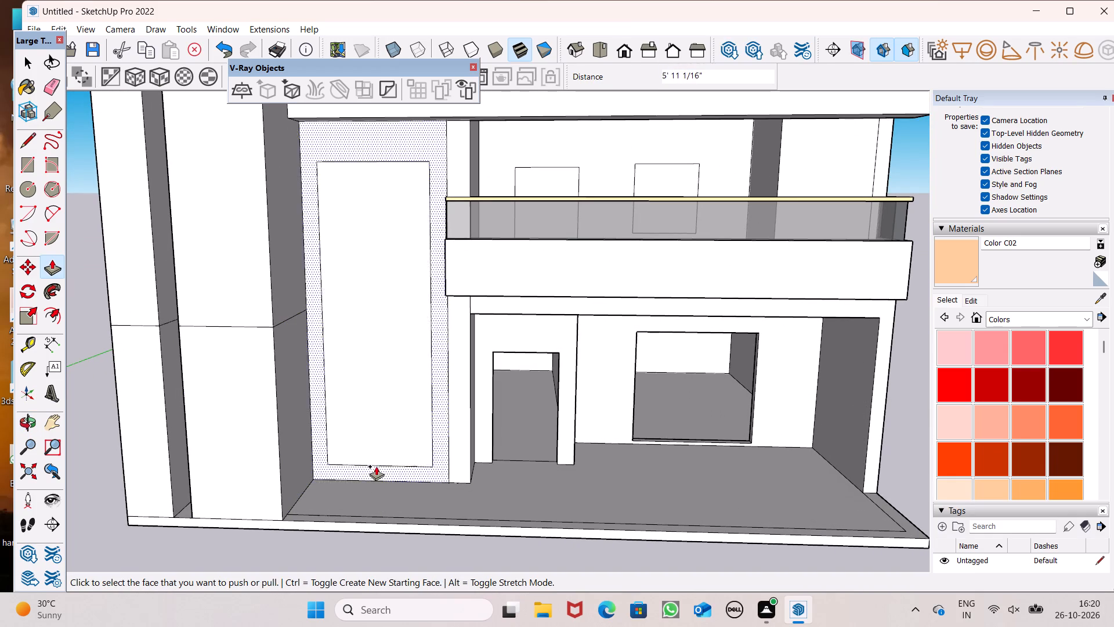
drag(337, 457, 352, 434)
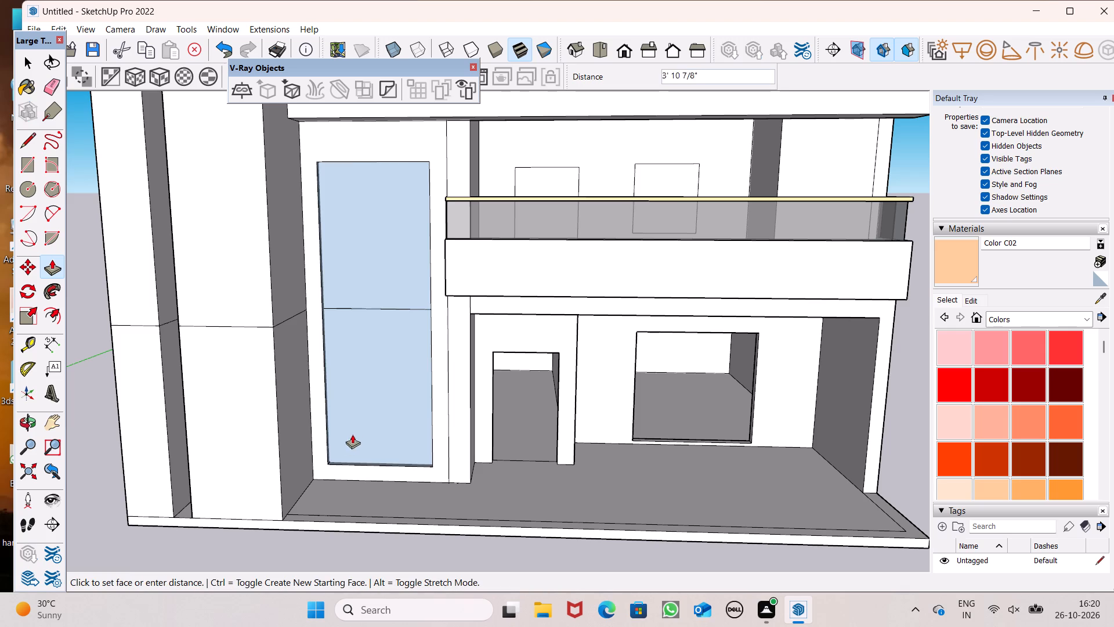
drag(352, 434, 402, 394)
Push/Pull the lower and upper faces behind the tall window 5' 5 1/16" inward to open it into the interior.
drag(341, 449, 350, 449)
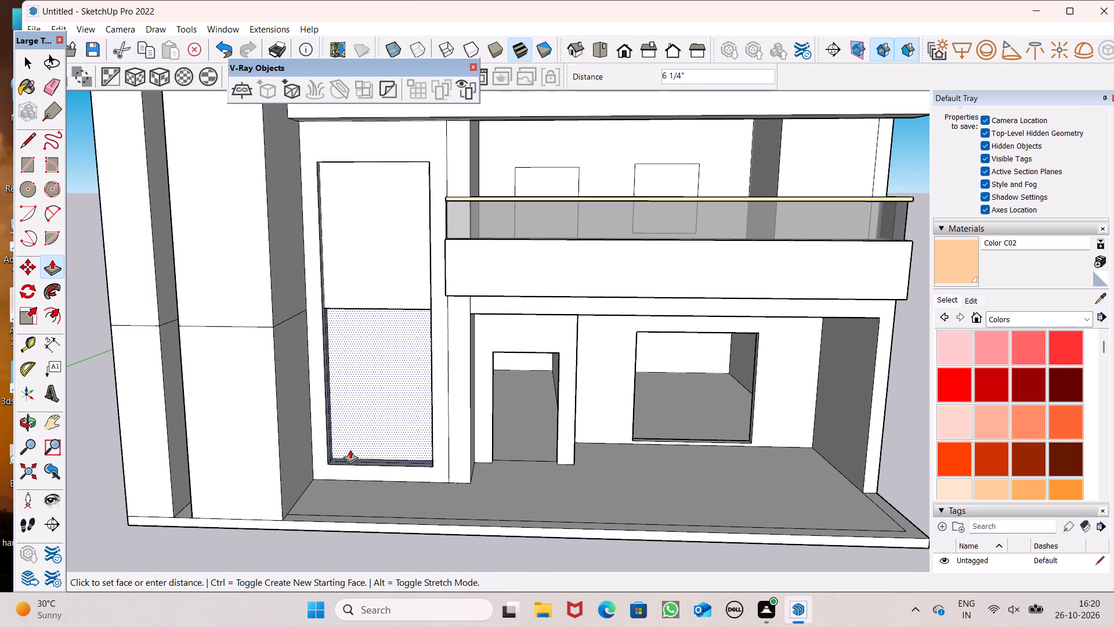
drag(350, 449, 406, 399)
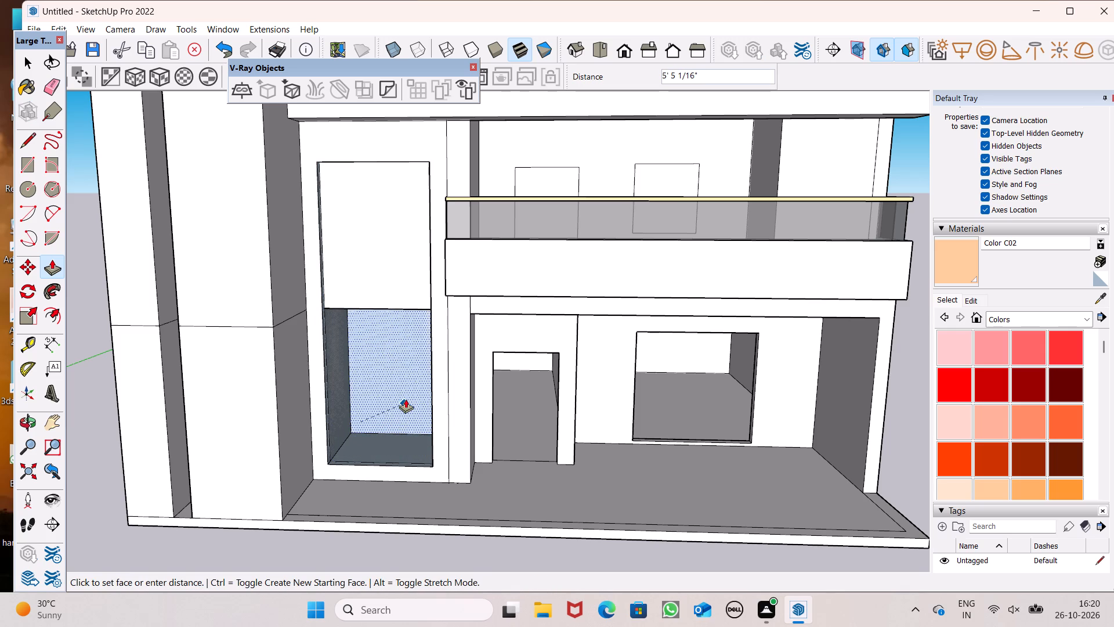
drag(406, 399, 407, 398)
drag(338, 301, 389, 277)
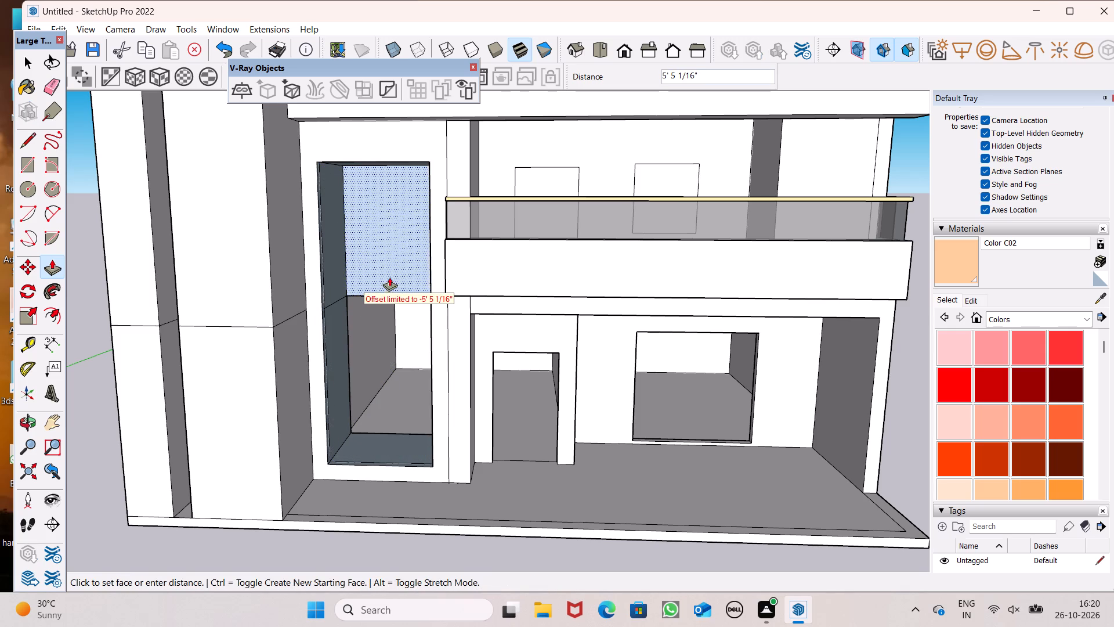
drag(389, 277, 403, 268)
Erase the mid-height line and the vertical seam on the tall opening's inner side face next to the tower.
middle_drag(411, 345, 396, 388)
scroll(396, 388, up, 1)
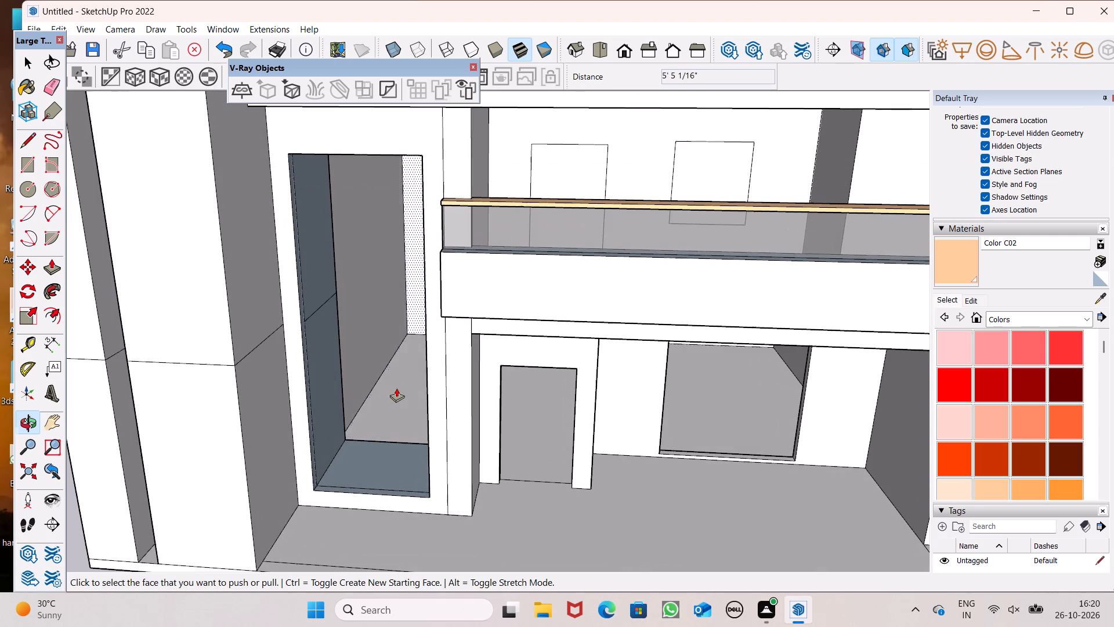
click(41, 95)
scroll(268, 281, up, 3)
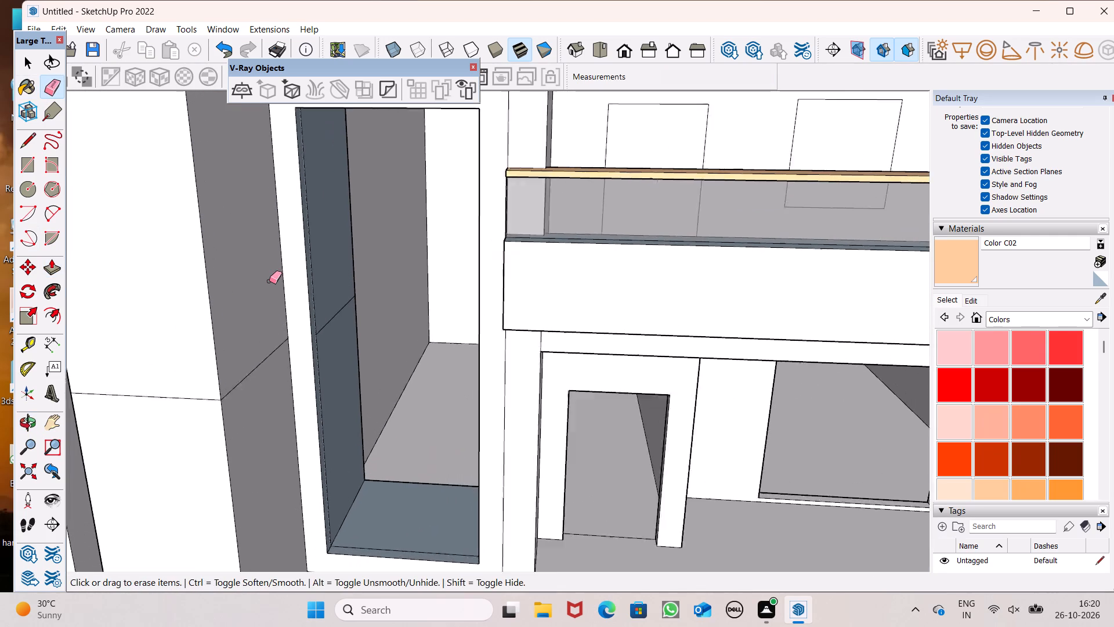
scroll(269, 281, up, 1)
drag(338, 322, 338, 333)
drag(327, 342, 321, 358)
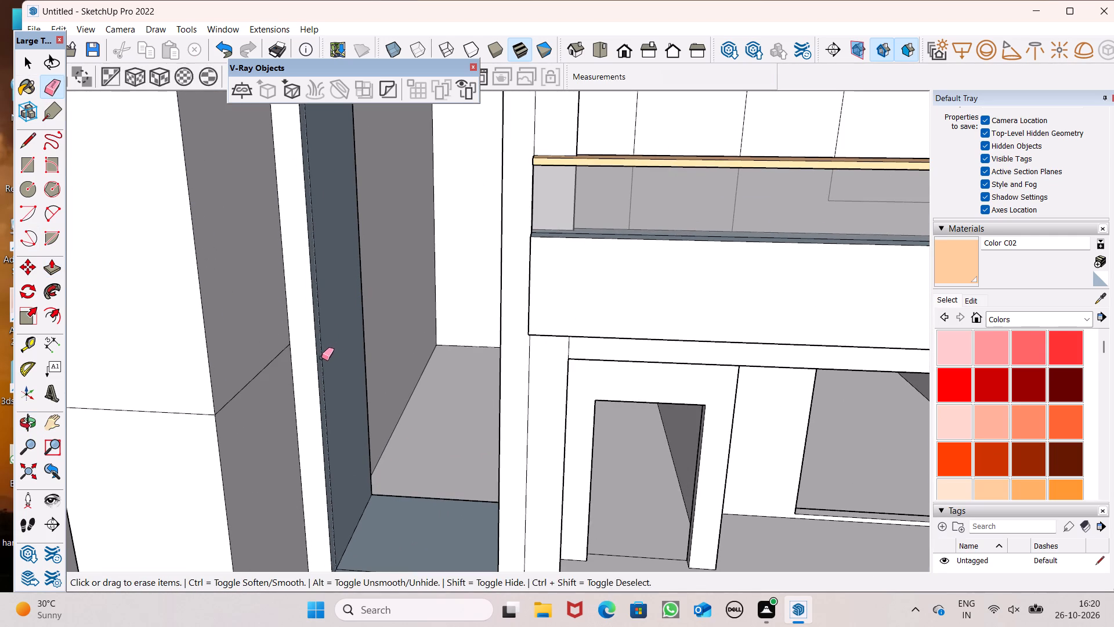
drag(321, 358, 321, 358)
click(323, 334)
drag(321, 334, 321, 327)
Erase the mid-height line and the vertical seam on the tall opening's inner side face nearest the porch.
scroll(342, 331, down, 4)
middle_drag(391, 413, 614, 417)
scroll(601, 417, up, 17)
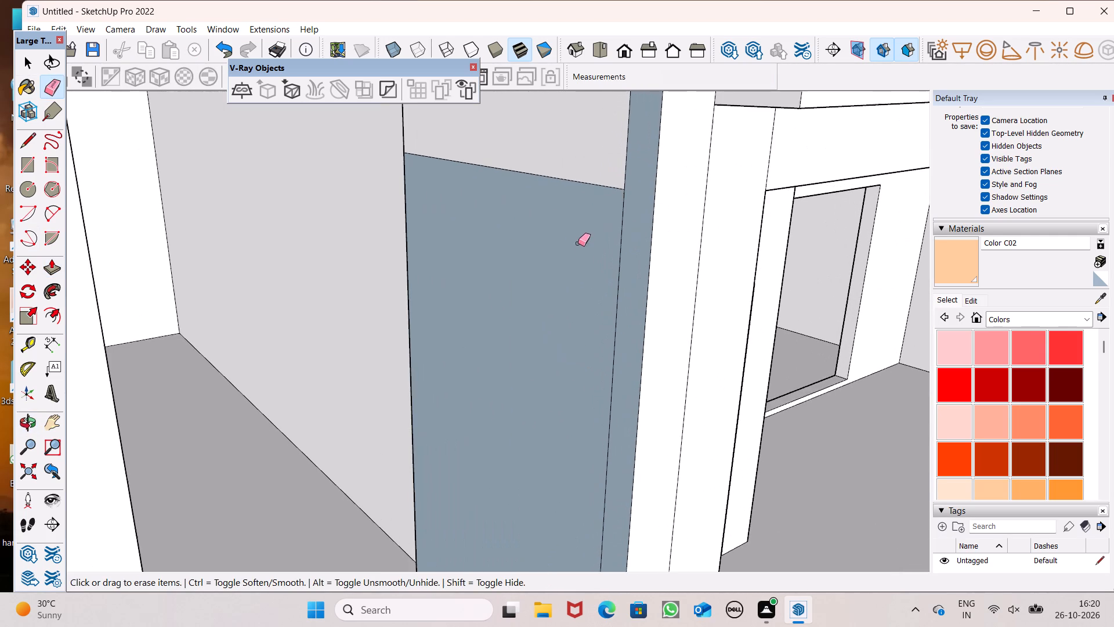
drag(618, 168, 636, 158)
Erase the leftover seam line across the tall opening's sill.
scroll(618, 168, up, 1)
scroll(539, 224, up, 1)
scroll(520, 236, down, 5)
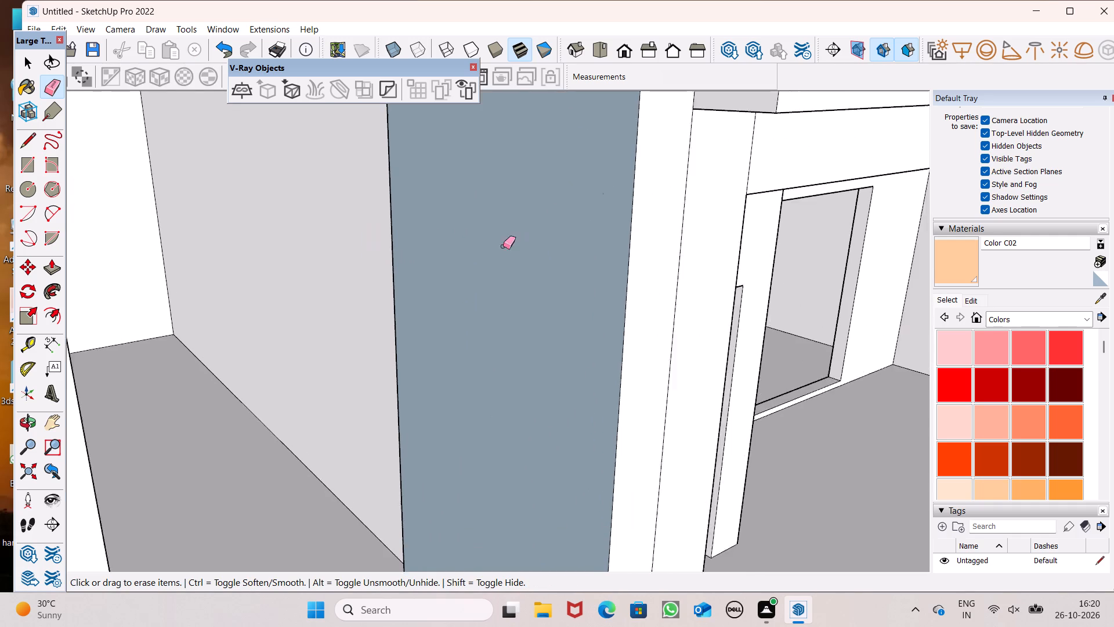
scroll(503, 246, down, 1)
scroll(498, 248, up, 1)
scroll(490, 261, down, 4)
middle_drag(475, 336, 366, 386)
scroll(365, 370, down, 6)
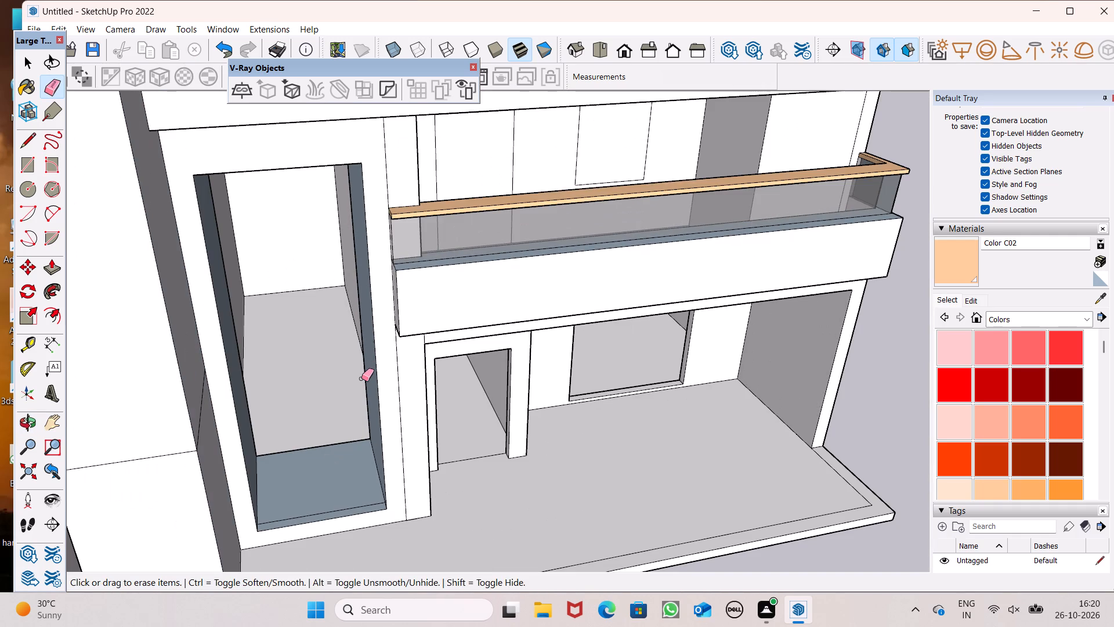
scroll(361, 379, down, 7)
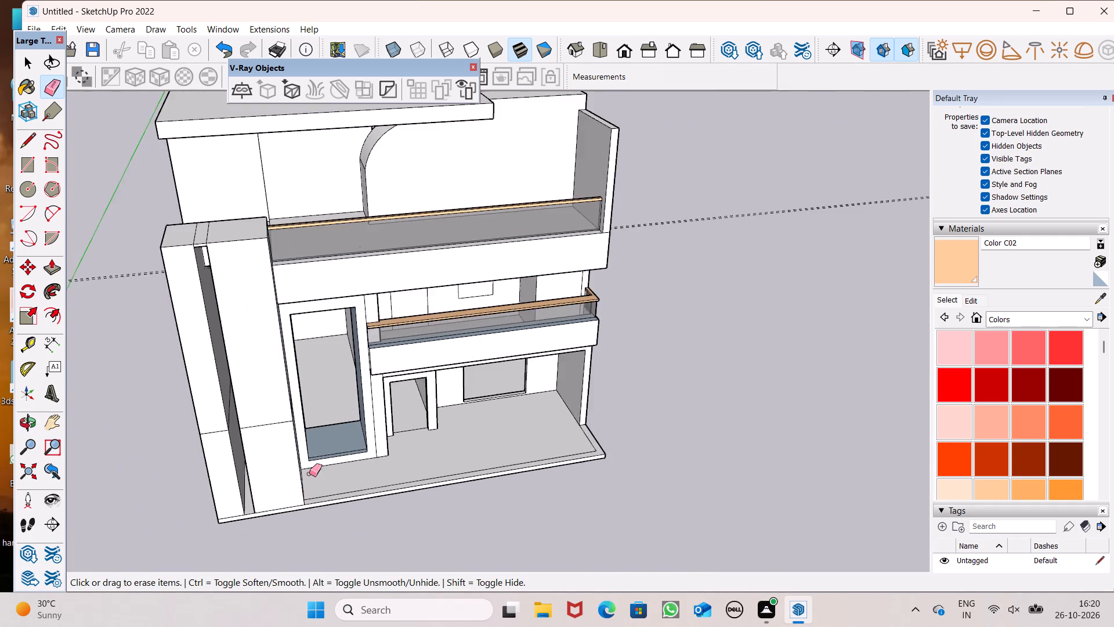
scroll(309, 474, up, 6)
scroll(332, 426, up, 13)
drag(411, 447, 416, 432)
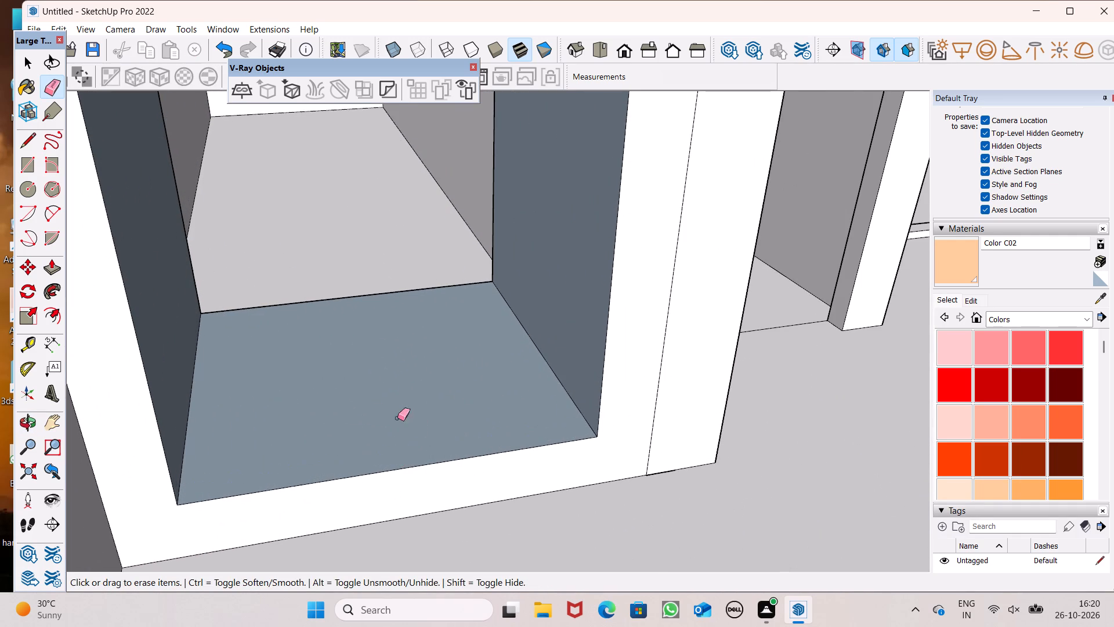
Paint the tall window opening's sill and both inner side faces with Color M00.
scroll(379, 382, down, 8)
middle_drag(394, 397, 364, 351)
scroll(357, 358, down, 4)
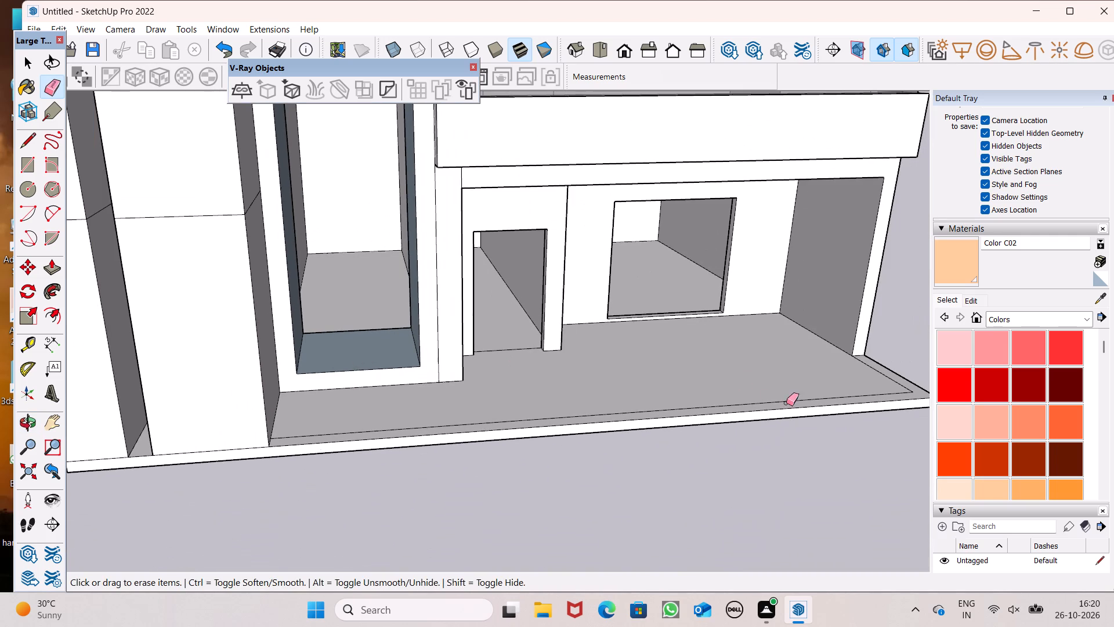
scroll(961, 413, down, 12)
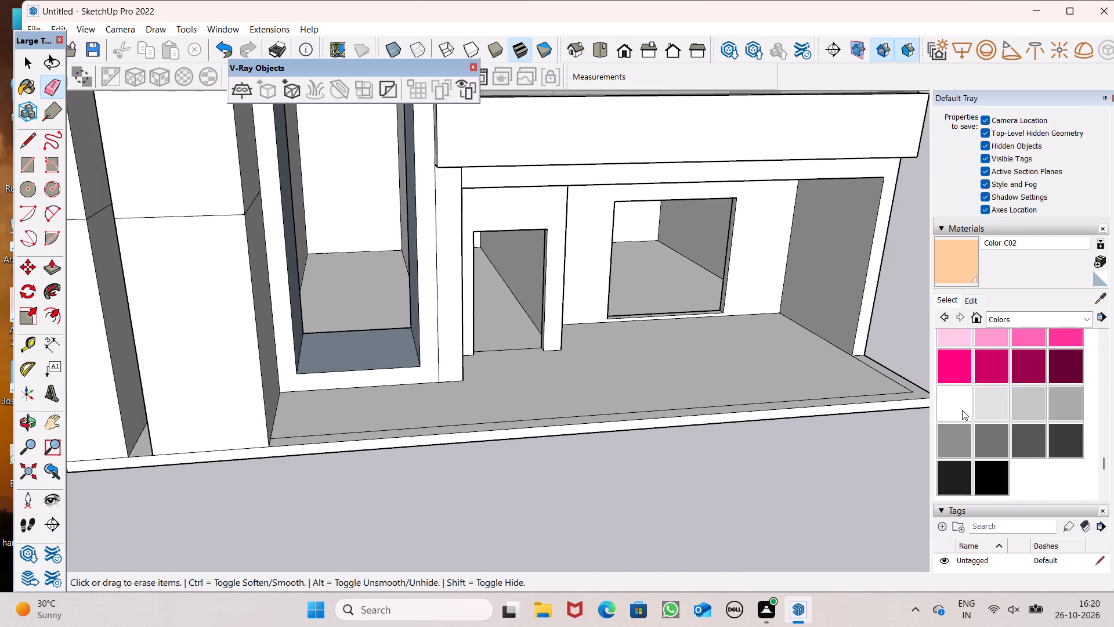
scroll(962, 410, down, 3)
scroll(962, 402, up, 1)
click(947, 270)
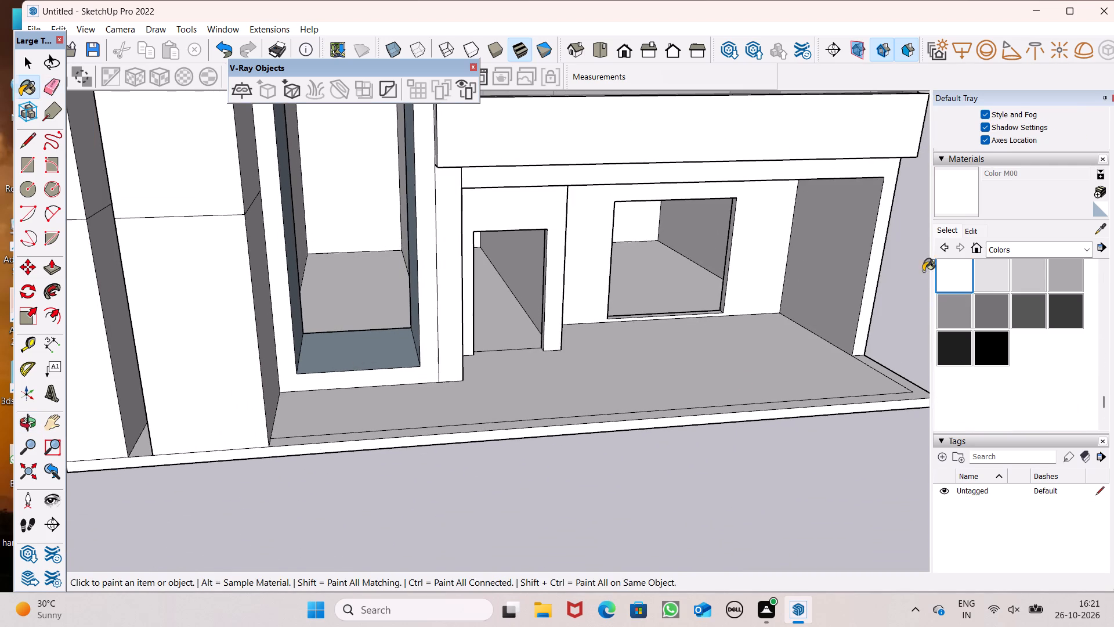
scroll(256, 355, up, 5)
click(397, 336)
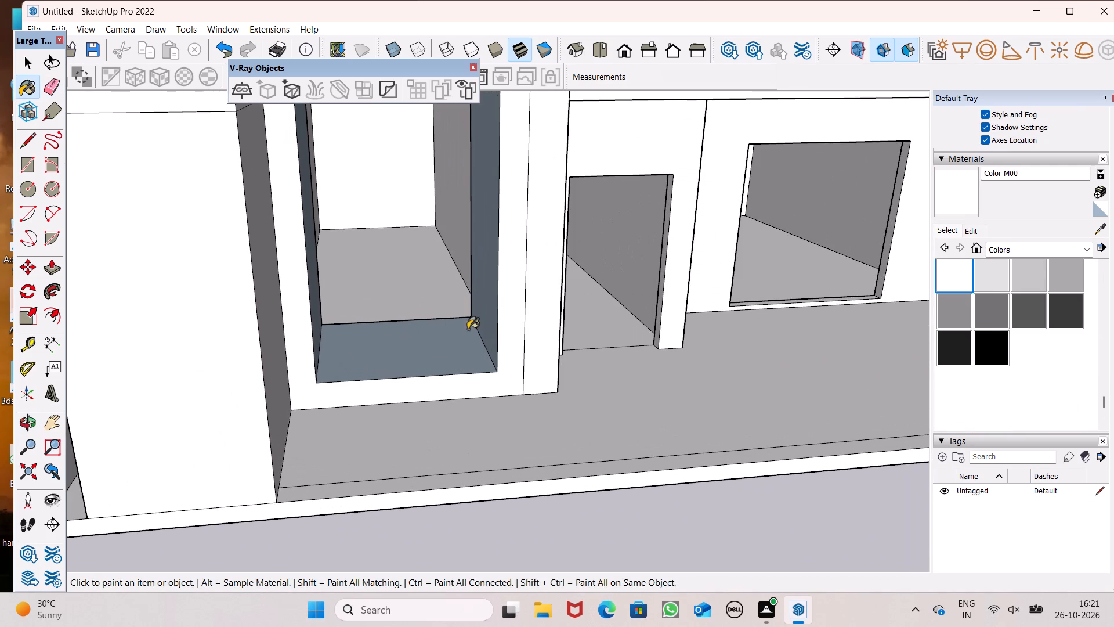
scroll(468, 329, up, 5)
click(500, 327)
click(178, 351)
scroll(275, 399, down, 7)
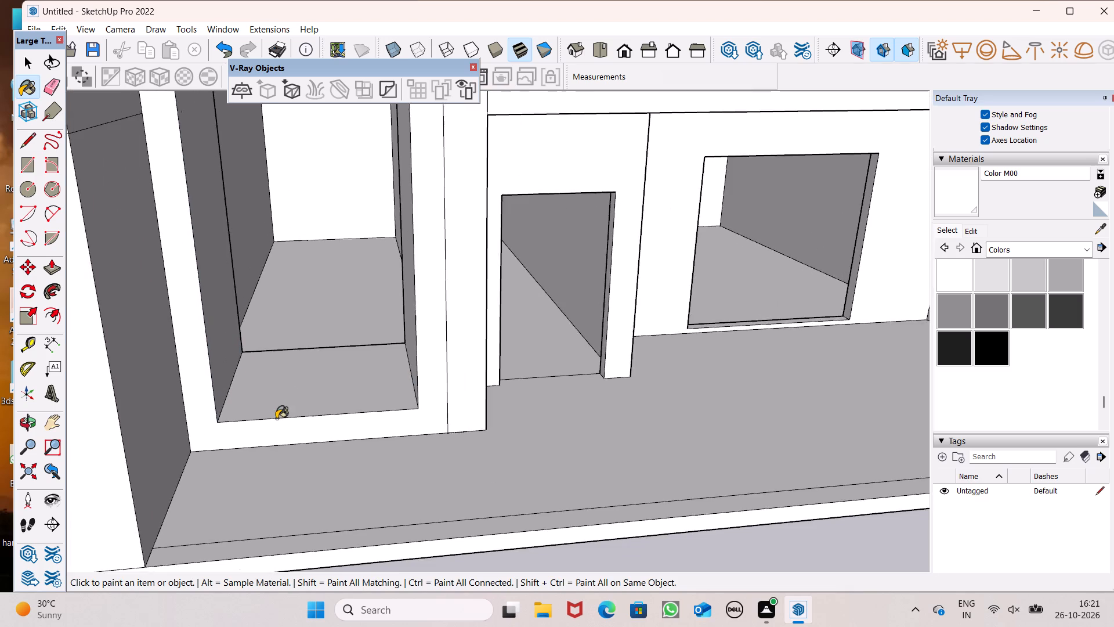
Examine the front façade, checking the tall window, porch and balcony openings from above and below.
scroll(276, 419, down, 4)
middle_drag(274, 423, 281, 331)
scroll(274, 423, up, 1)
scroll(275, 323, down, 3)
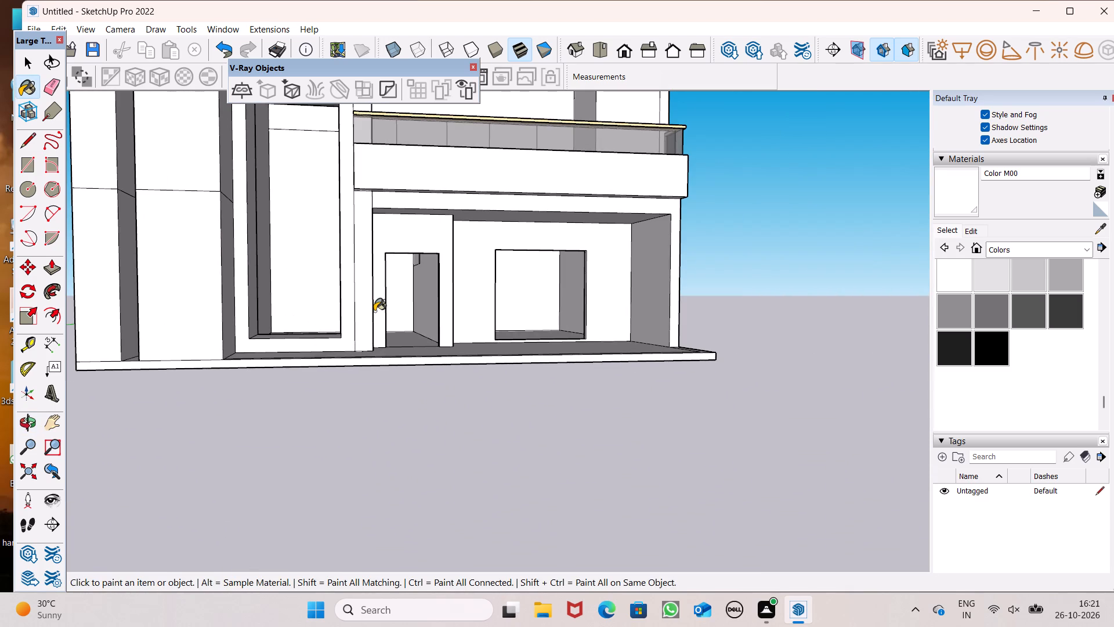
scroll(313, 300, down, 4)
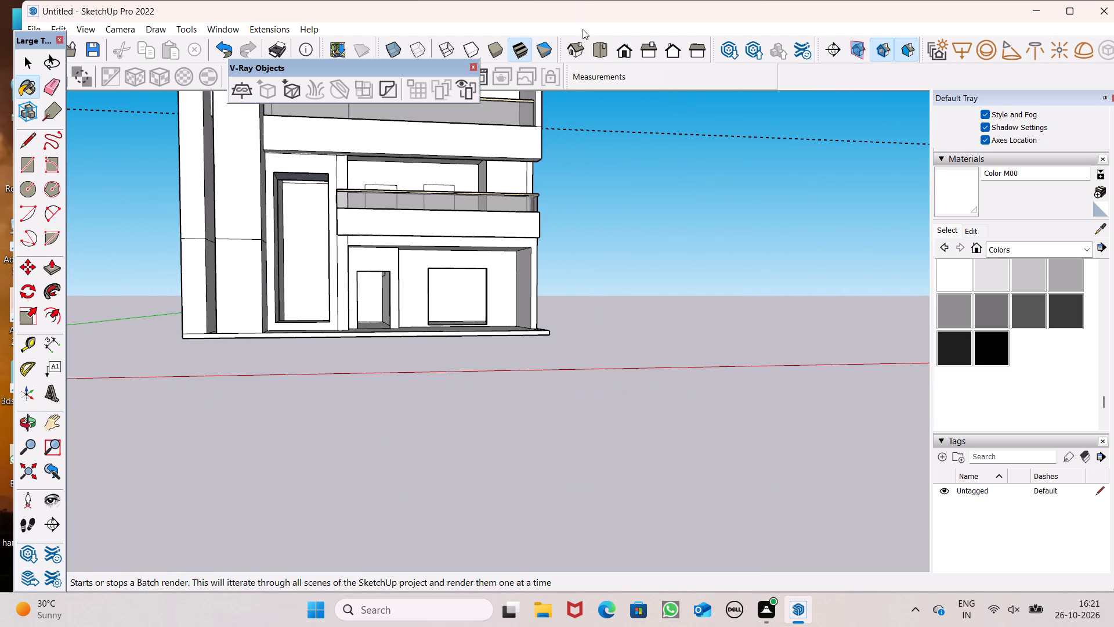
scroll(289, 248, down, 4)
middle_drag(314, 313, 323, 394)
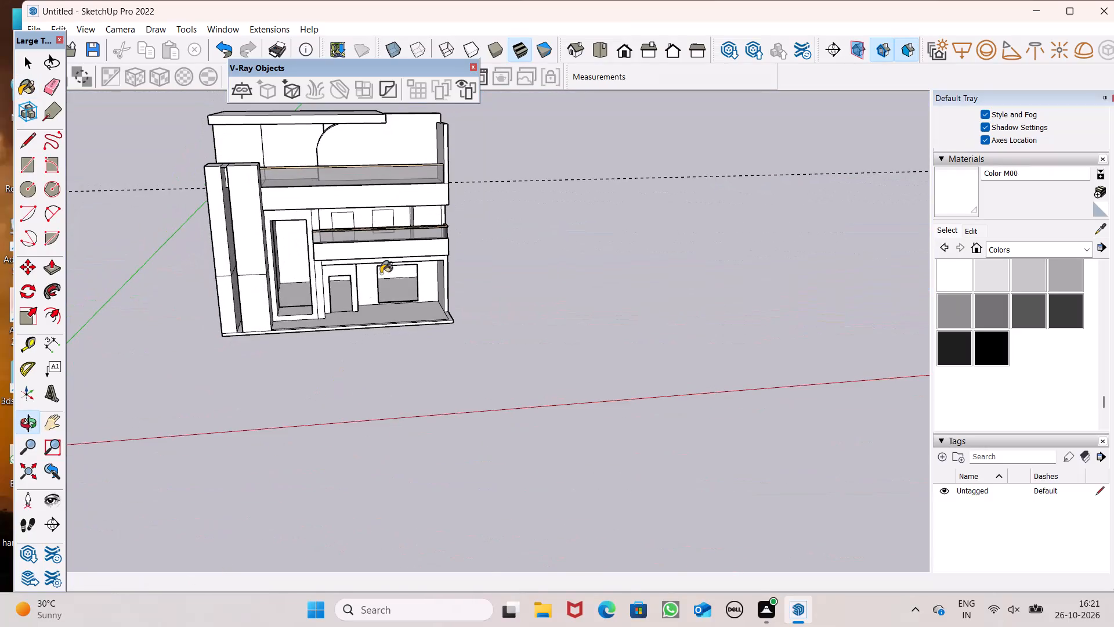
scroll(419, 210, up, 13)
middle_drag(321, 267, 324, 180)
scroll(538, 282, down, 4)
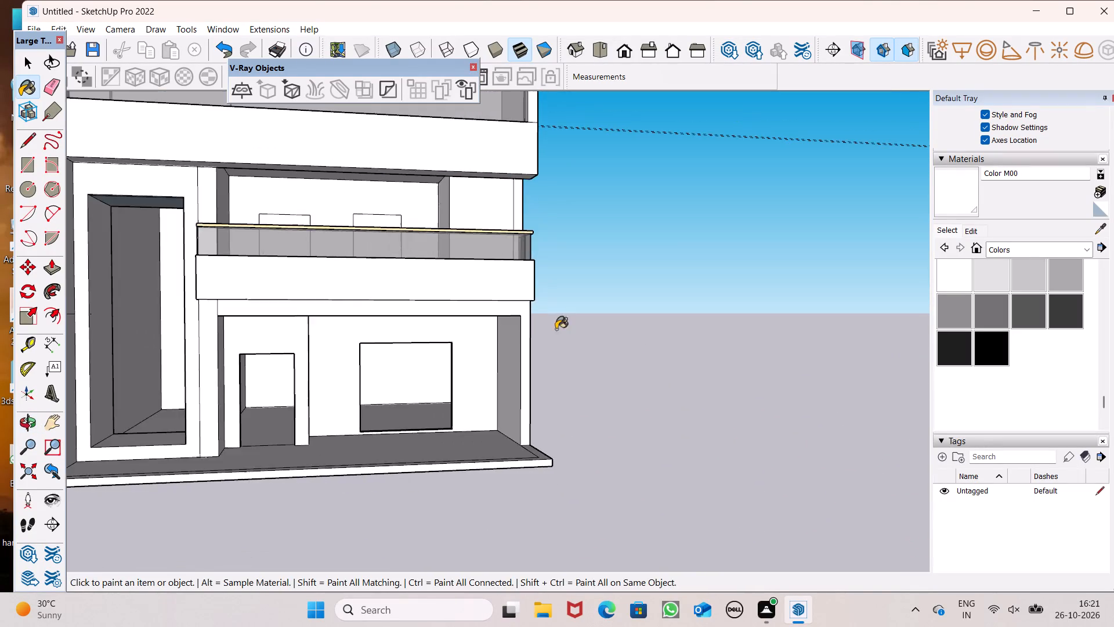
Start Push/Pull for the front façade around the porch and first-floor balcony.
middle_drag(566, 339, 490, 388)
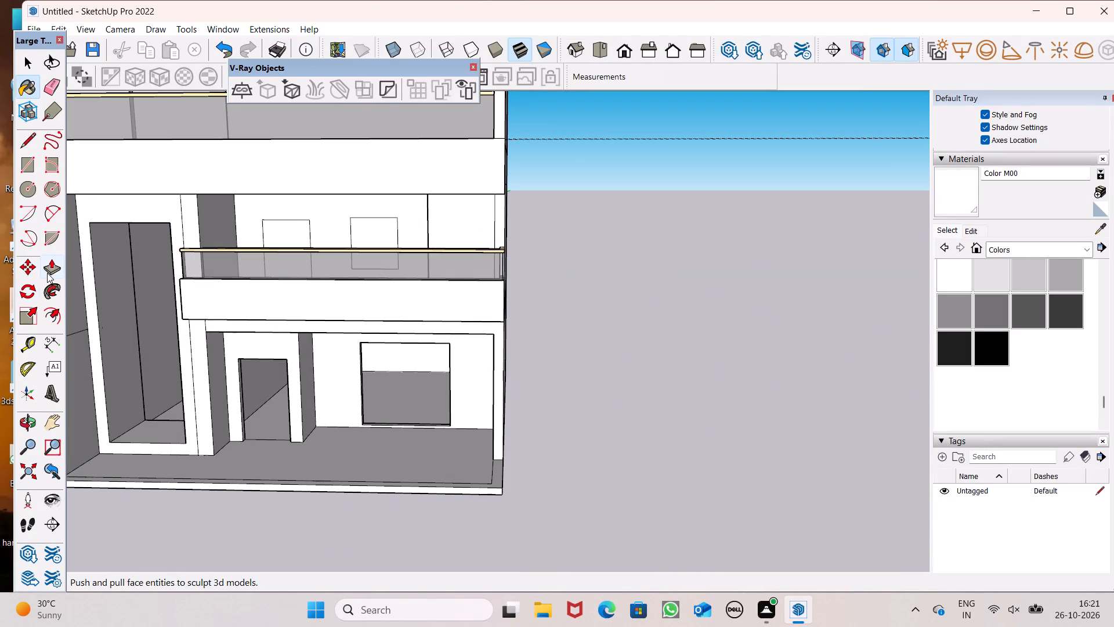
click(47, 273)
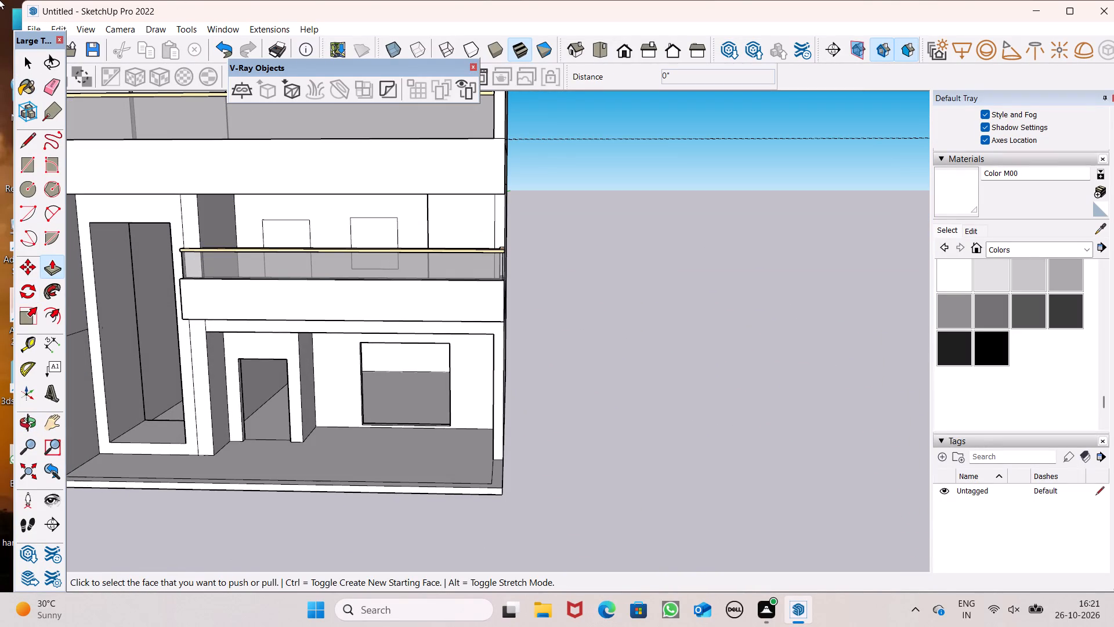
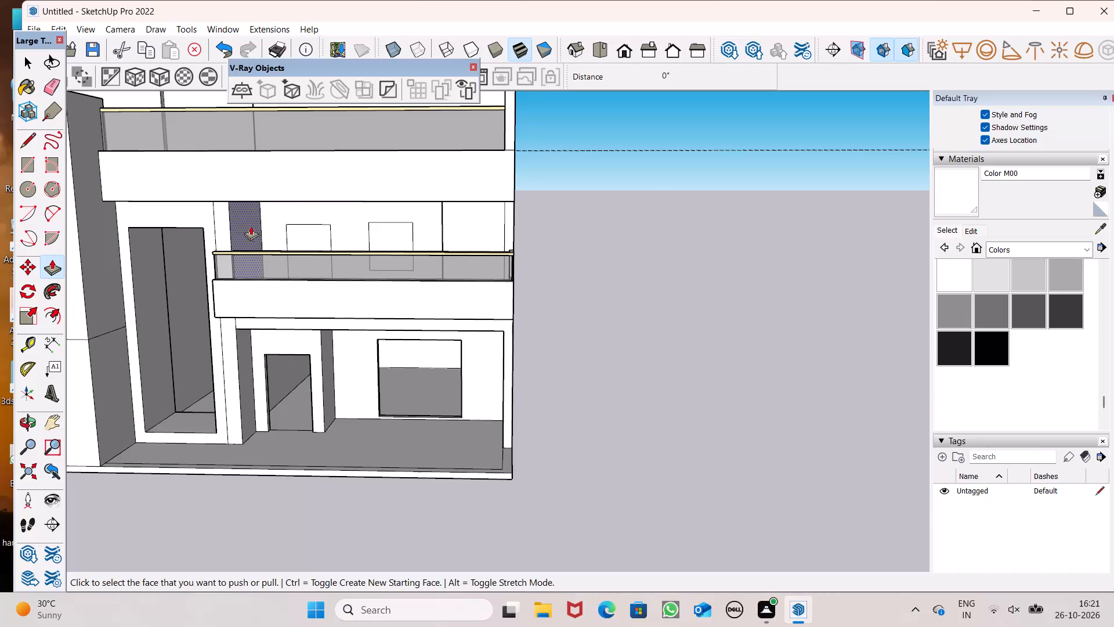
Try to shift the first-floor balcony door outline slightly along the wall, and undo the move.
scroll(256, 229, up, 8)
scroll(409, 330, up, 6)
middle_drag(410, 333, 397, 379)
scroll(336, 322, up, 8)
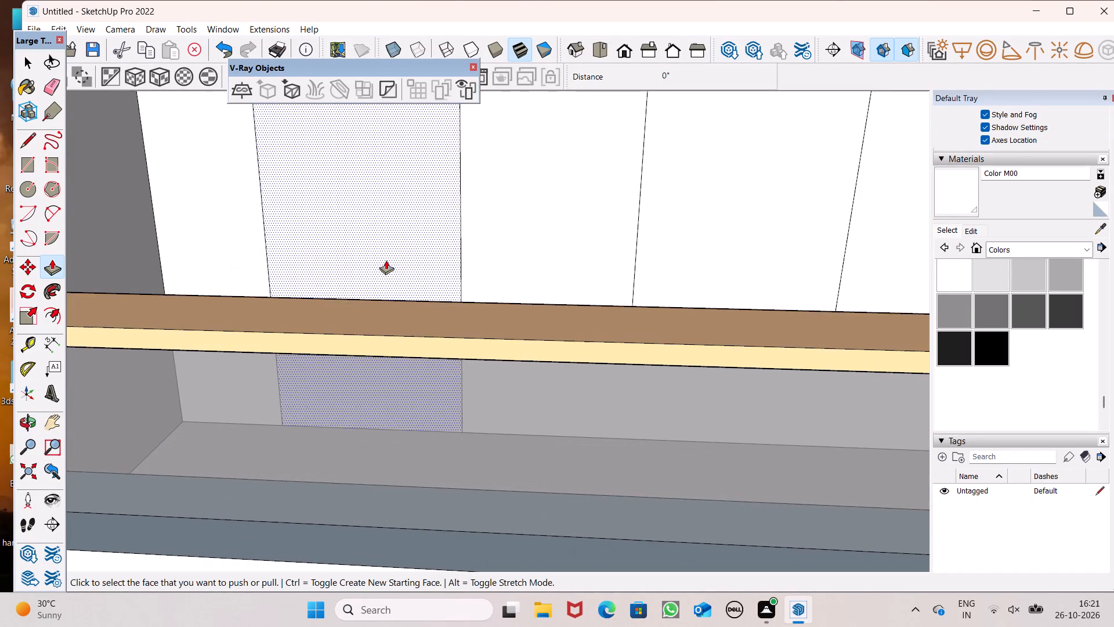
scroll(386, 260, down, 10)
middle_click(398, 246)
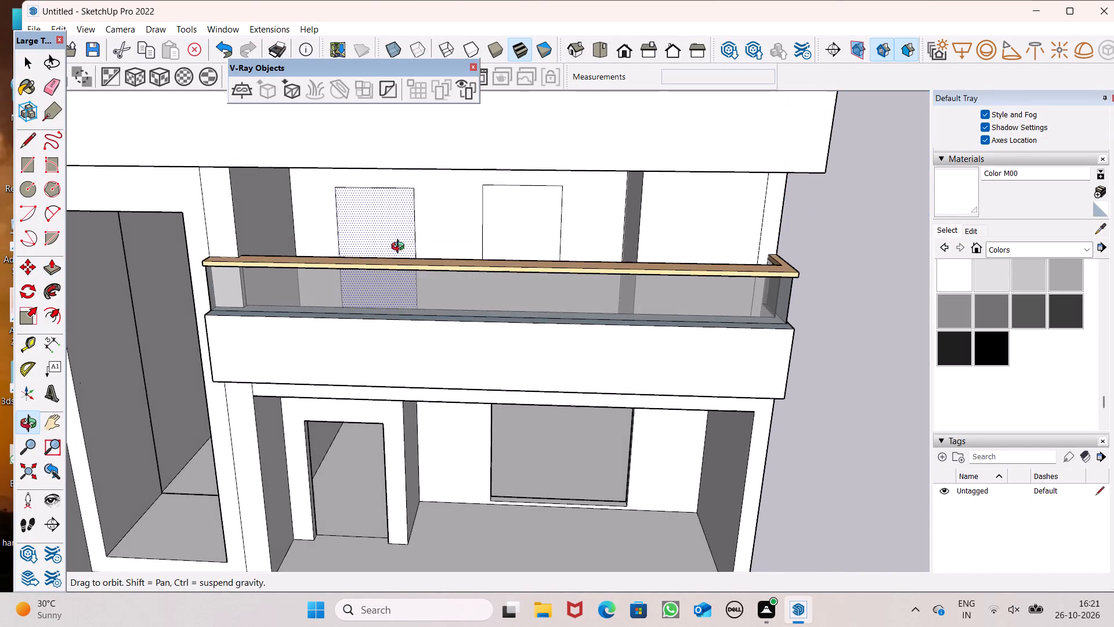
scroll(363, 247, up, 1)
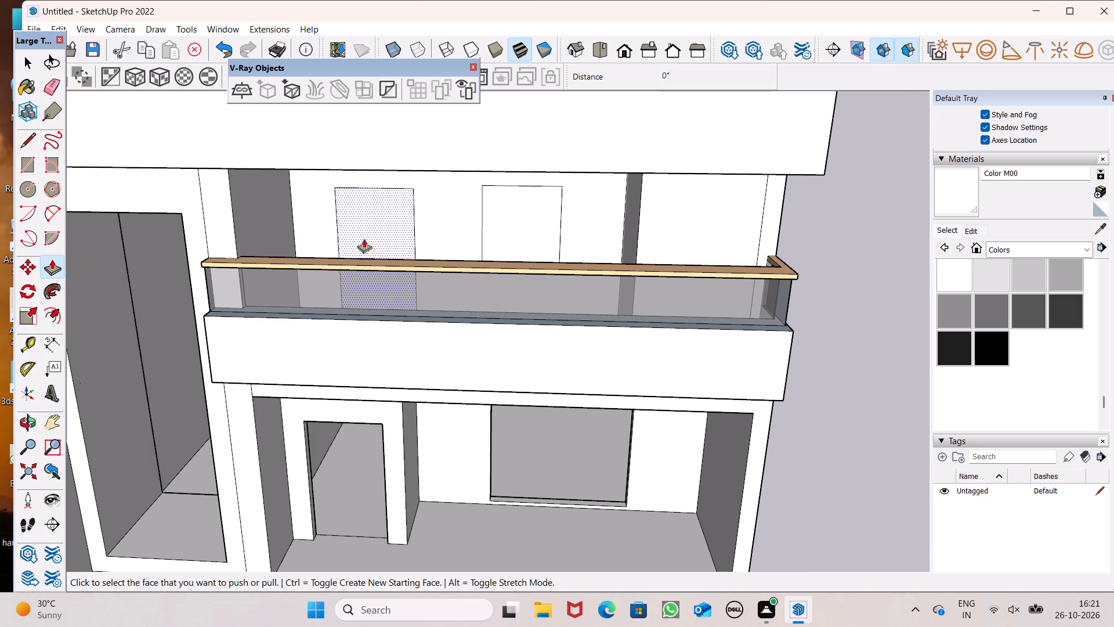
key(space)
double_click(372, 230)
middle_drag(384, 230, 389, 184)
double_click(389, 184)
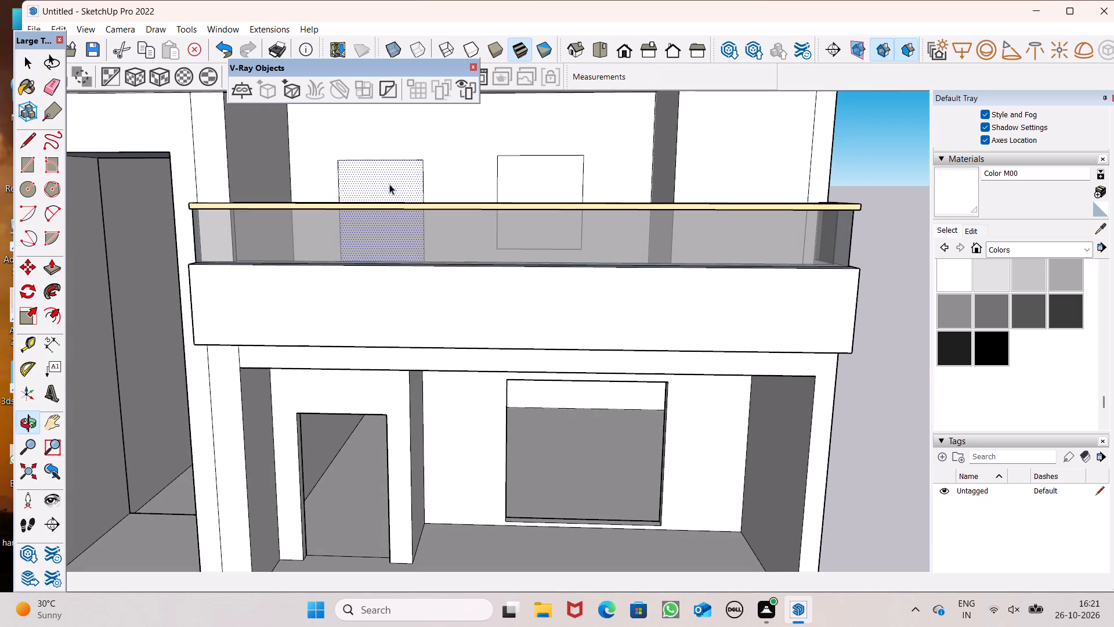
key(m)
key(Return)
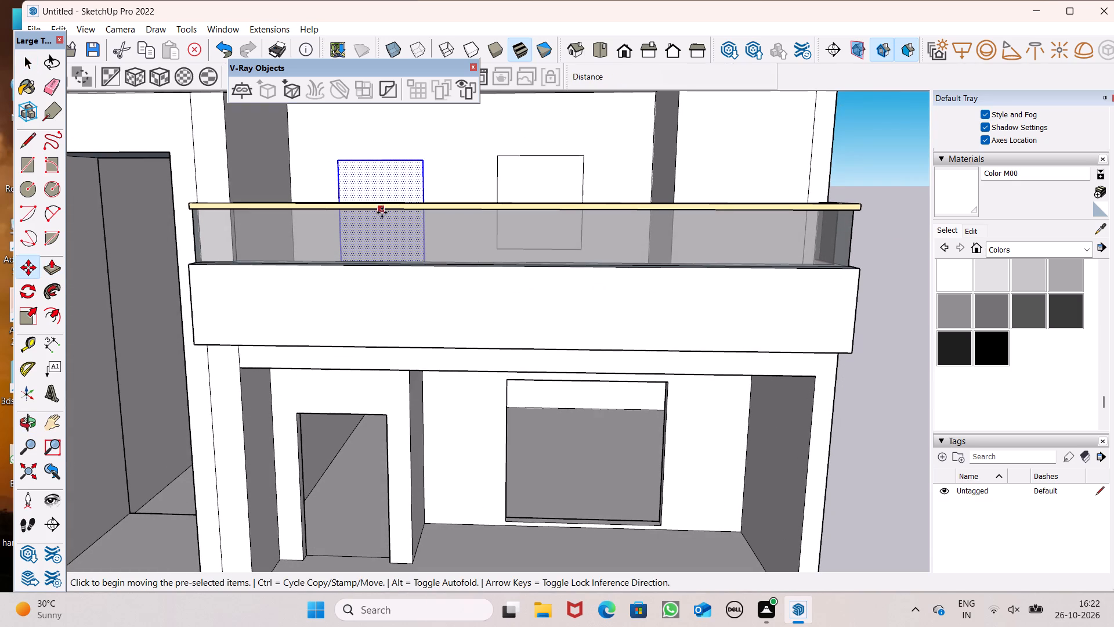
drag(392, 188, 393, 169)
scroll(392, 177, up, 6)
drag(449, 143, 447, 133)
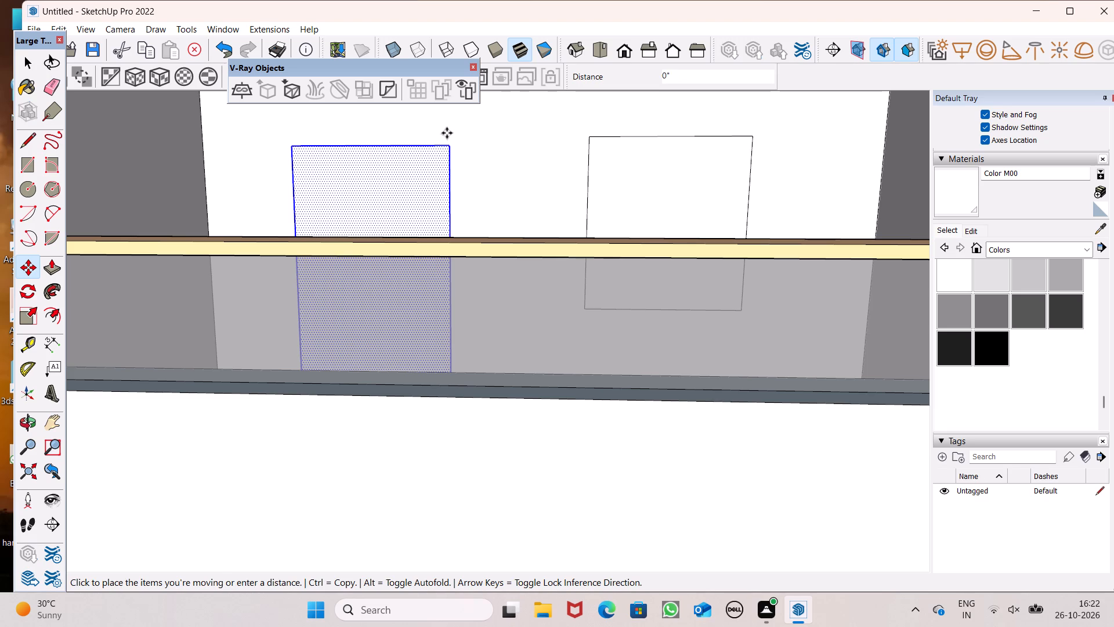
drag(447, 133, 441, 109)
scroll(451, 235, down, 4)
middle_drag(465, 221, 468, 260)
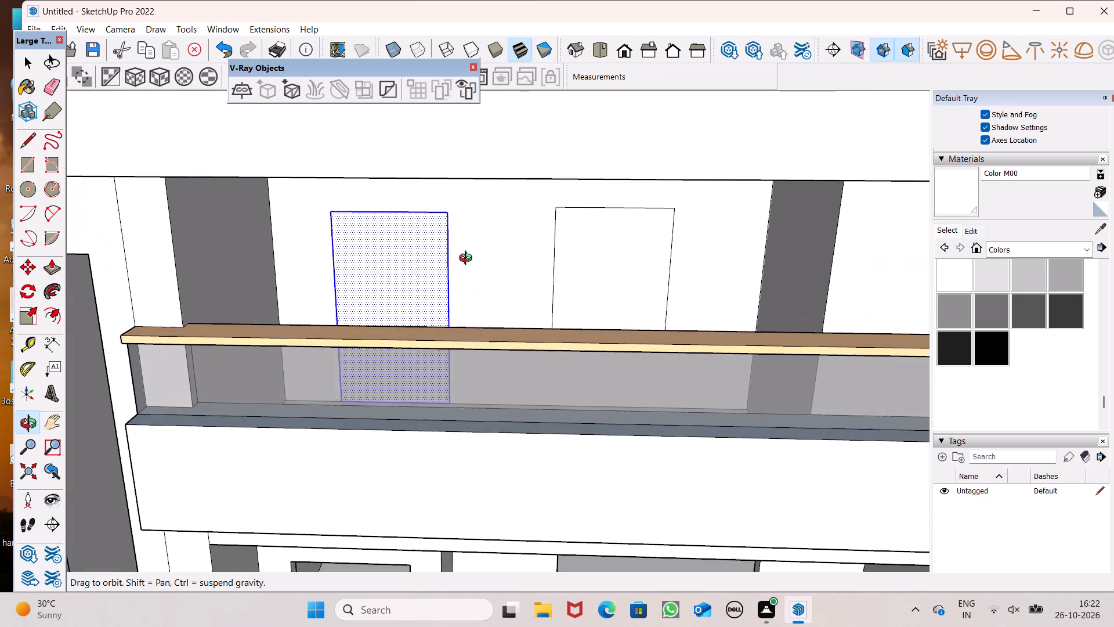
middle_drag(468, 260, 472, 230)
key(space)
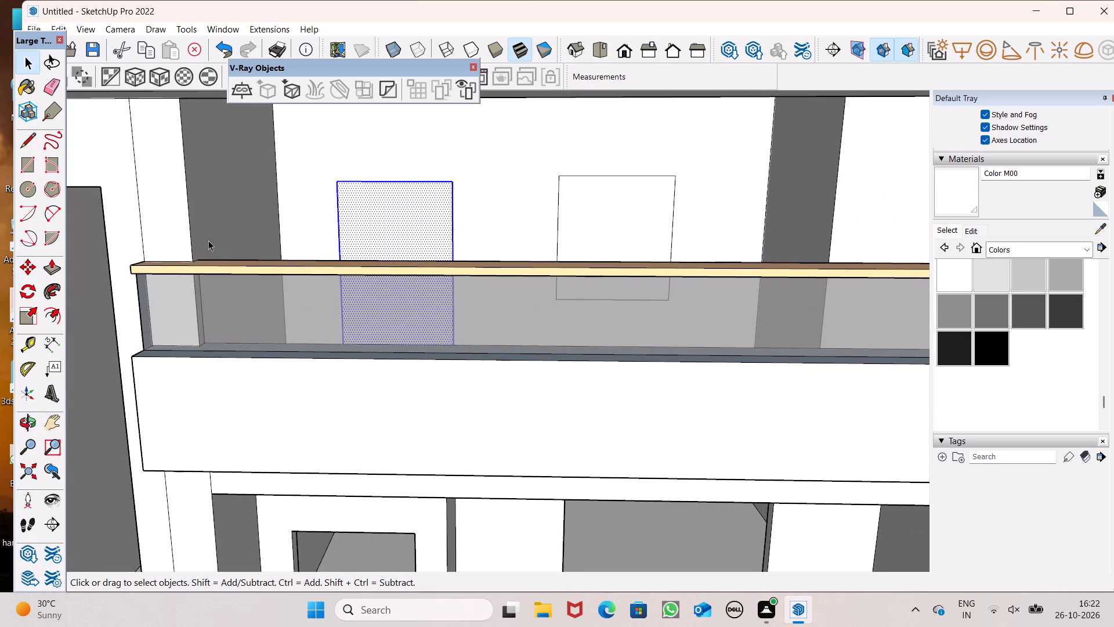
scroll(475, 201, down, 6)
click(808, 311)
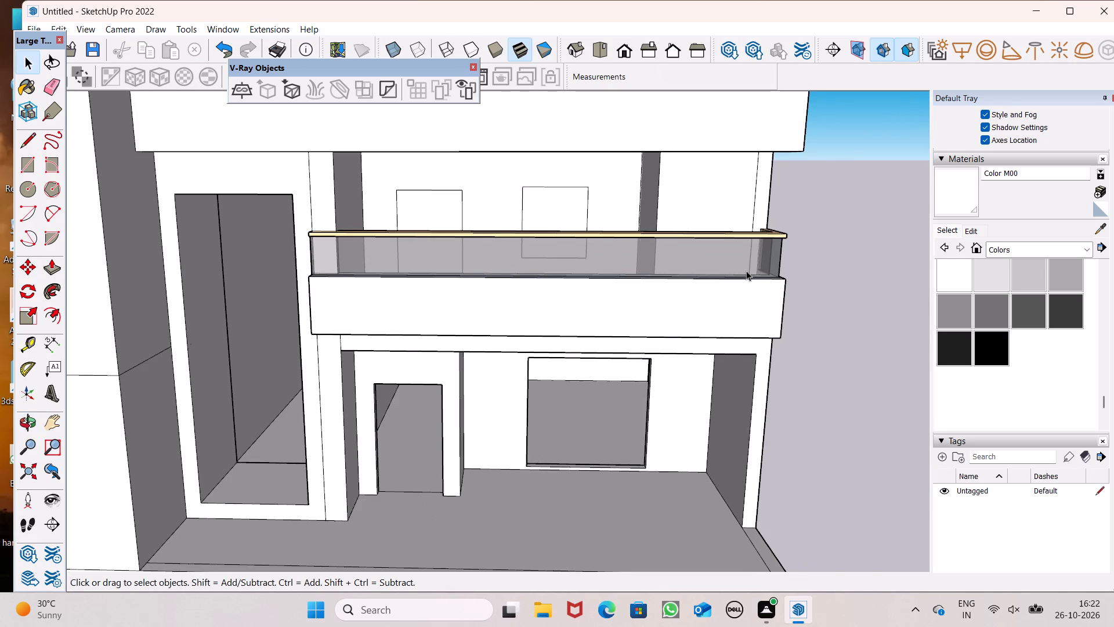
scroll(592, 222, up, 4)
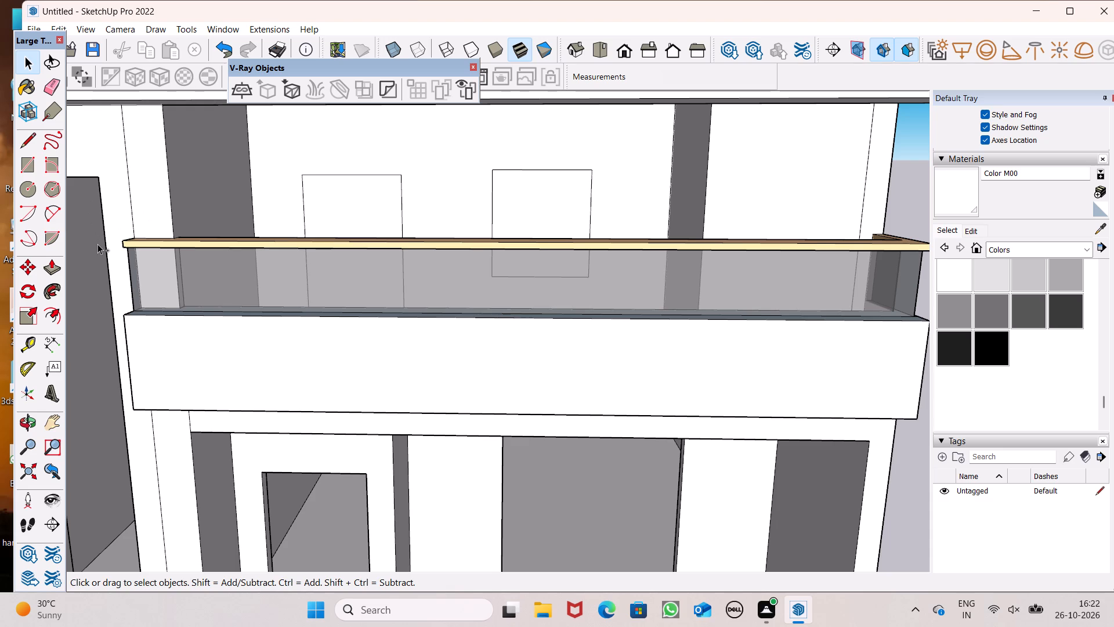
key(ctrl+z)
Push the first-floor balcony door face 6" into the wall to recess it.
click(53, 258)
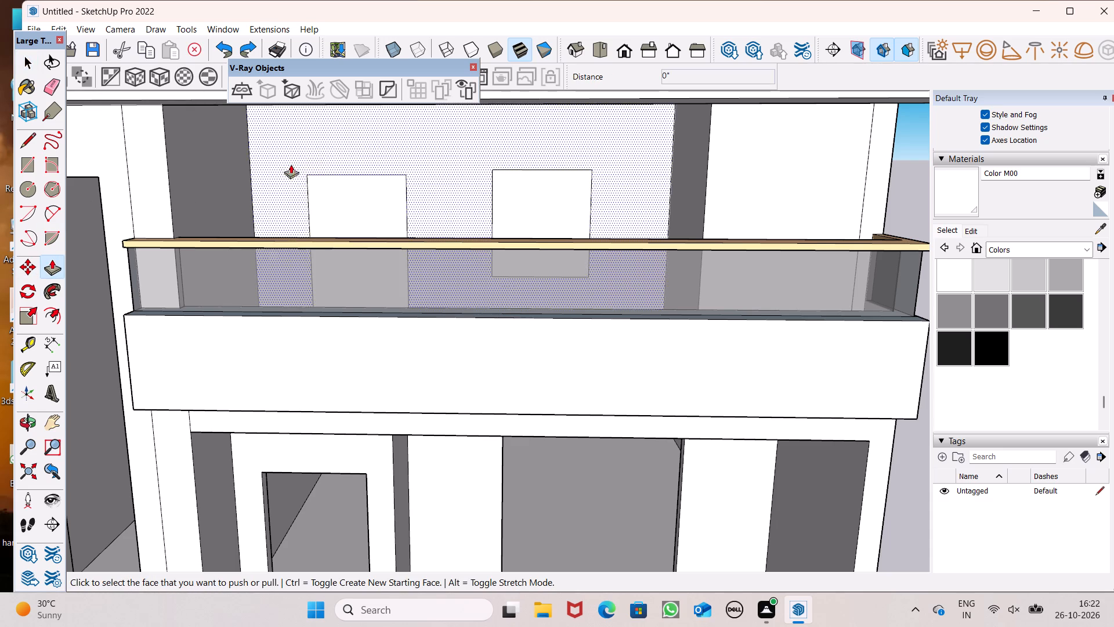
scroll(349, 155, up, 4)
scroll(353, 284, up, 5)
drag(315, 301, 330, 279)
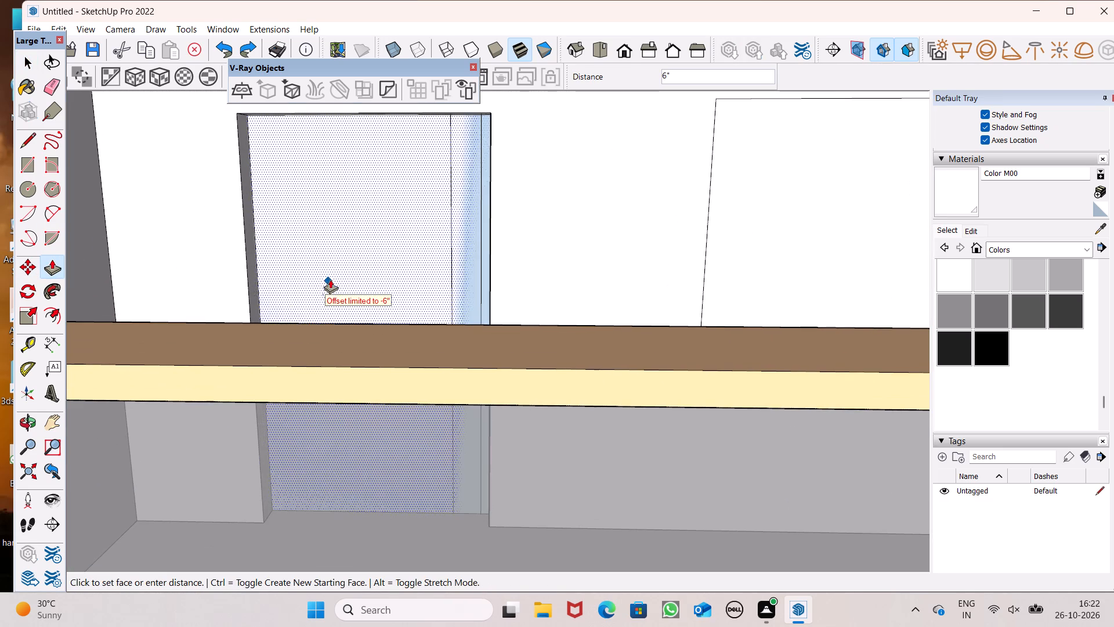
drag(330, 279, 349, 255)
scroll(310, 243, down, 3)
middle_drag(395, 278, 256, 341)
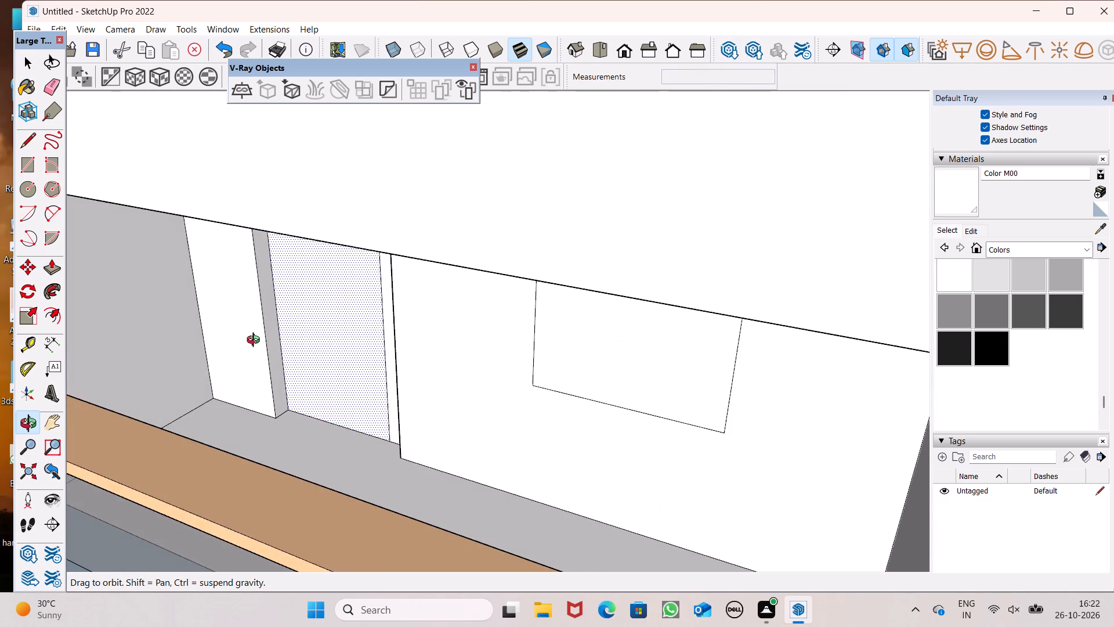
middle_drag(256, 341, 397, 330)
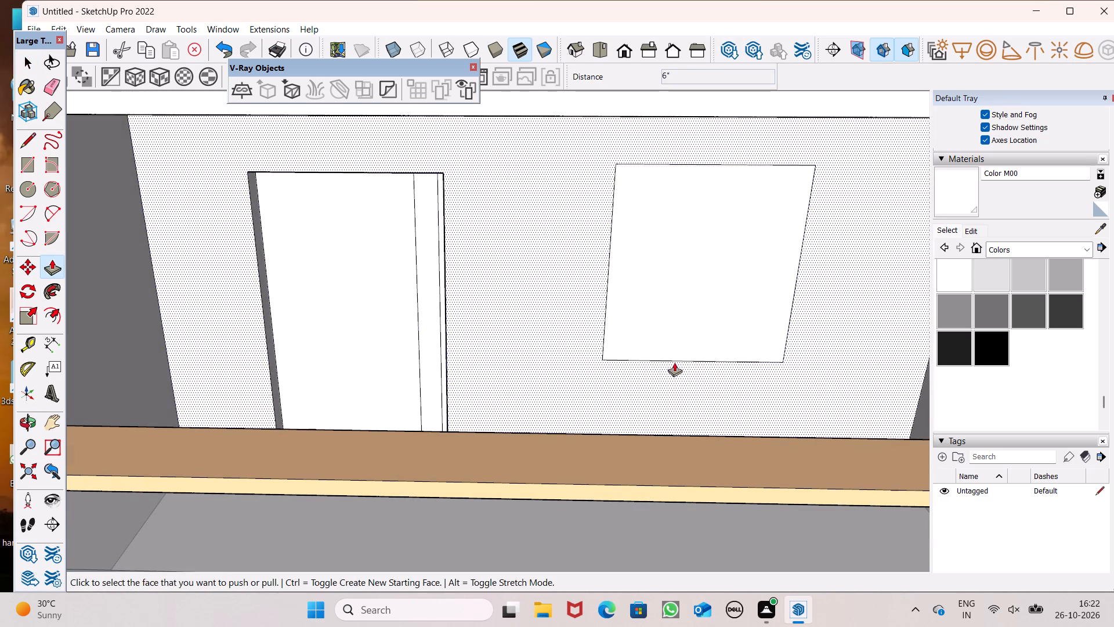
Undo a stray push of the balcony wall and push the window face 6" inward to cut the opening.
drag(650, 362, 654, 340)
key(ctrl+z)
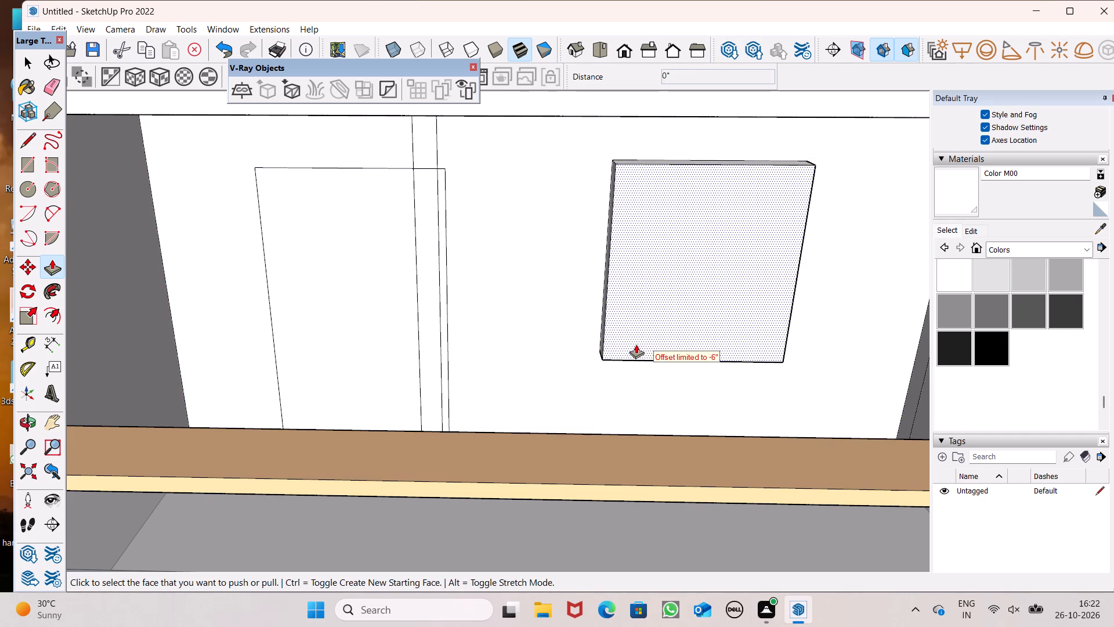
drag(634, 348, 660, 292)
Erase the leftover lines on the room side of the front wall behind the recessed balcony door.
middle_drag(649, 343, 526, 311)
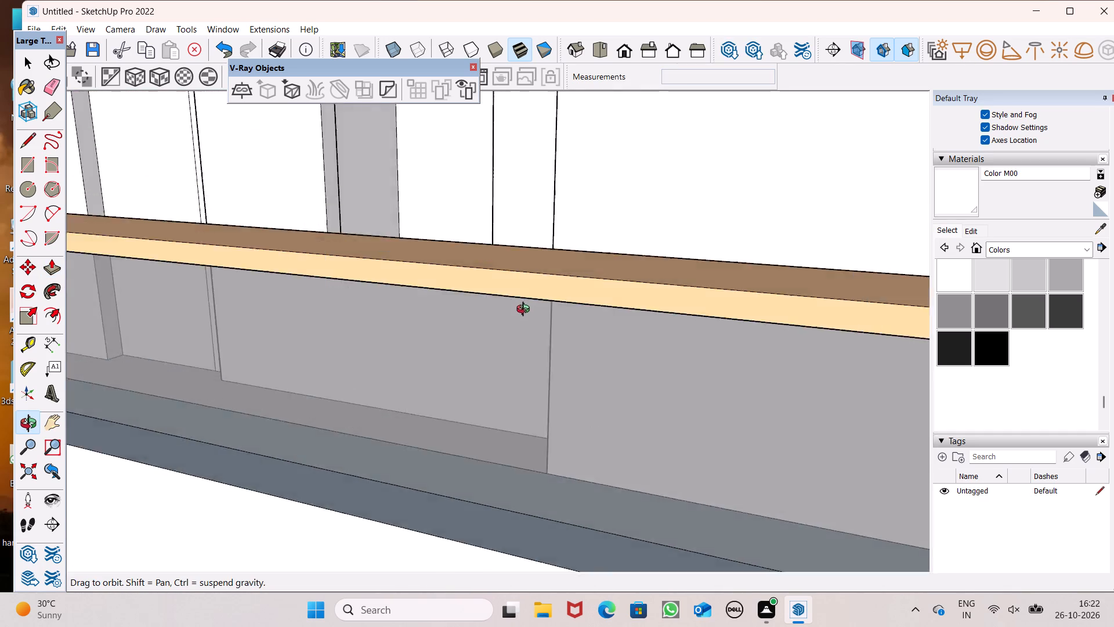
middle_drag(526, 311, 537, 319)
scroll(466, 282, up, 7)
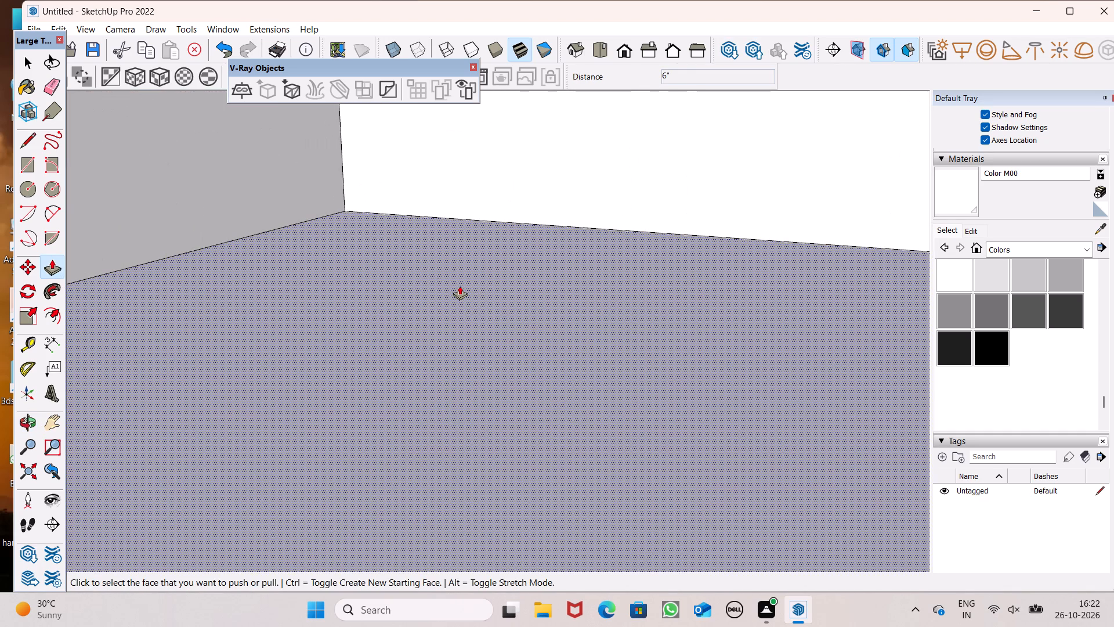
scroll(458, 286, down, 5)
scroll(454, 294, up, 1)
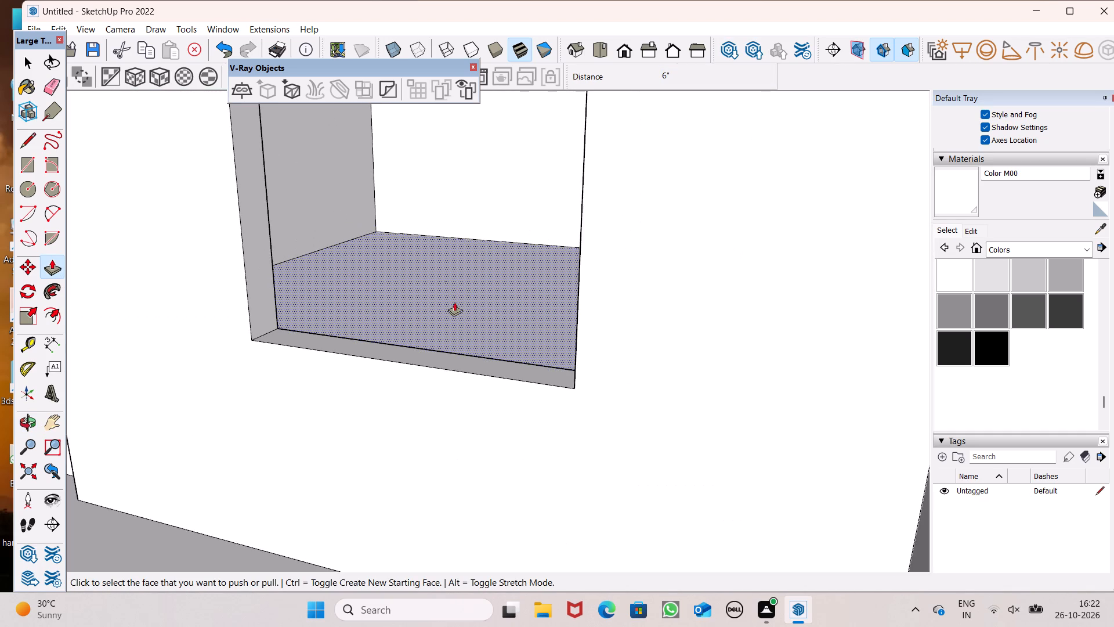
middle_drag(458, 326, 444, 323)
scroll(440, 322, up, 5)
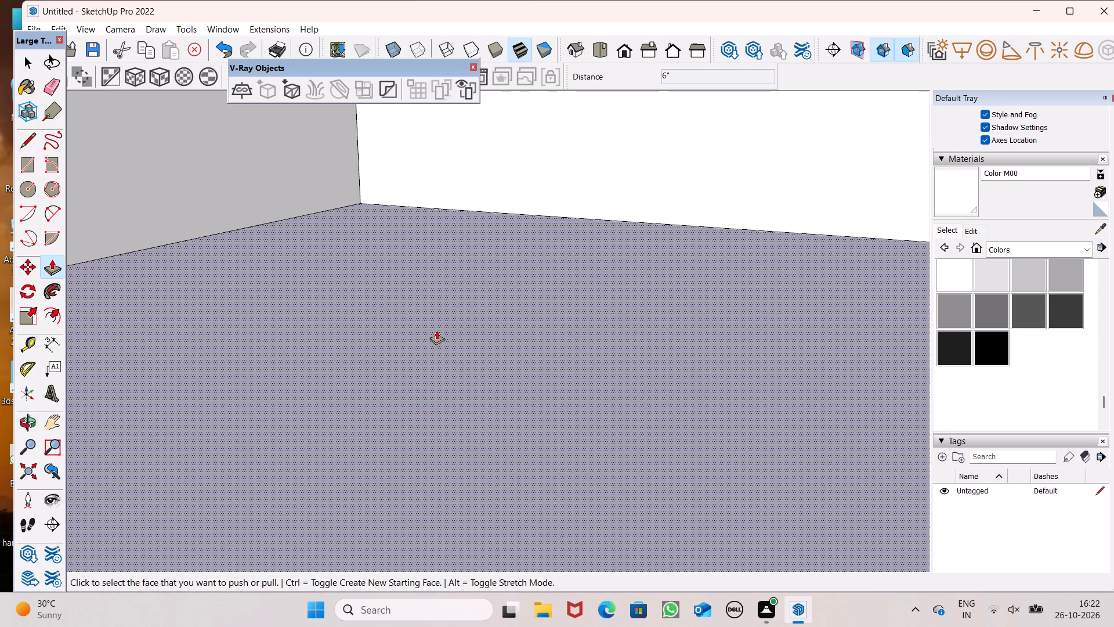
scroll(436, 330, down, 1)
middle_drag(457, 347, 209, 313)
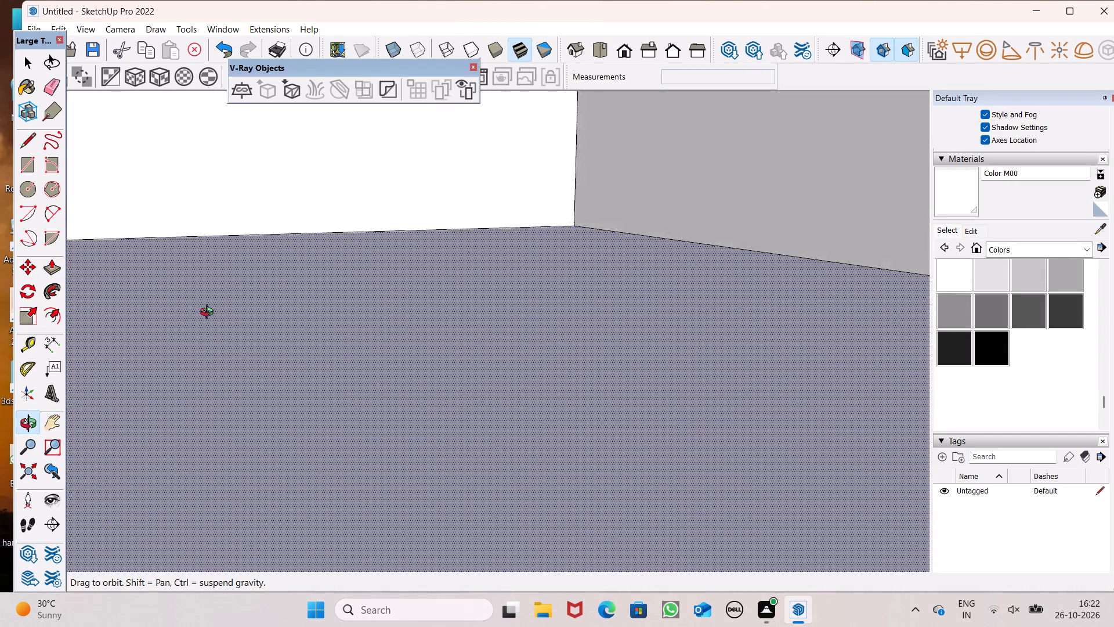
middle_drag(209, 313, 239, 290)
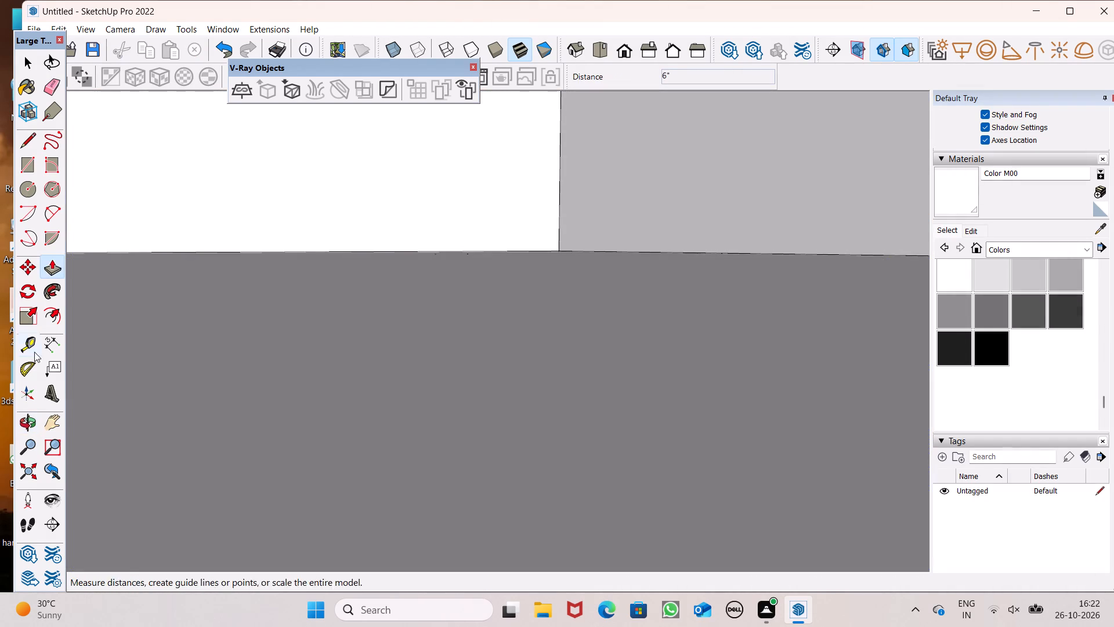
click(49, 422)
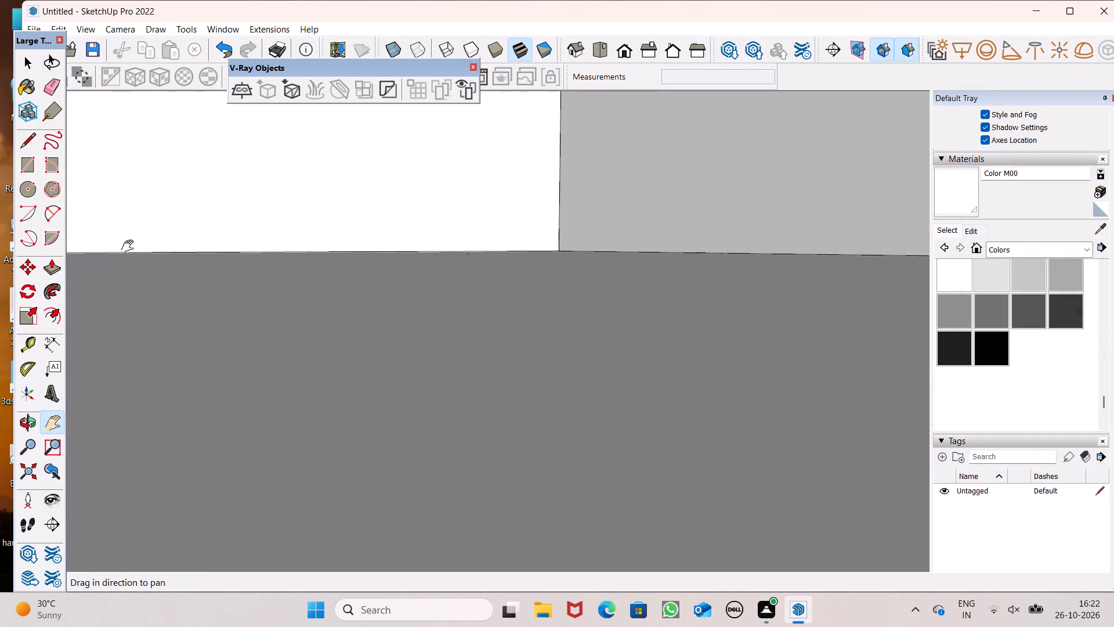
drag(125, 176, 142, 202)
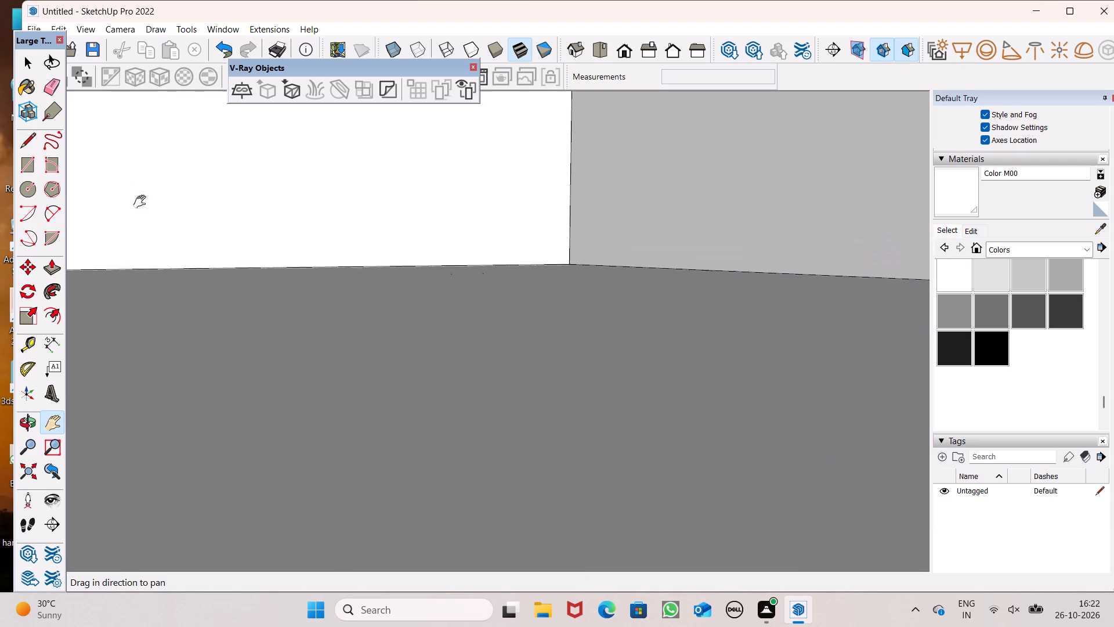
drag(142, 202, 95, 385)
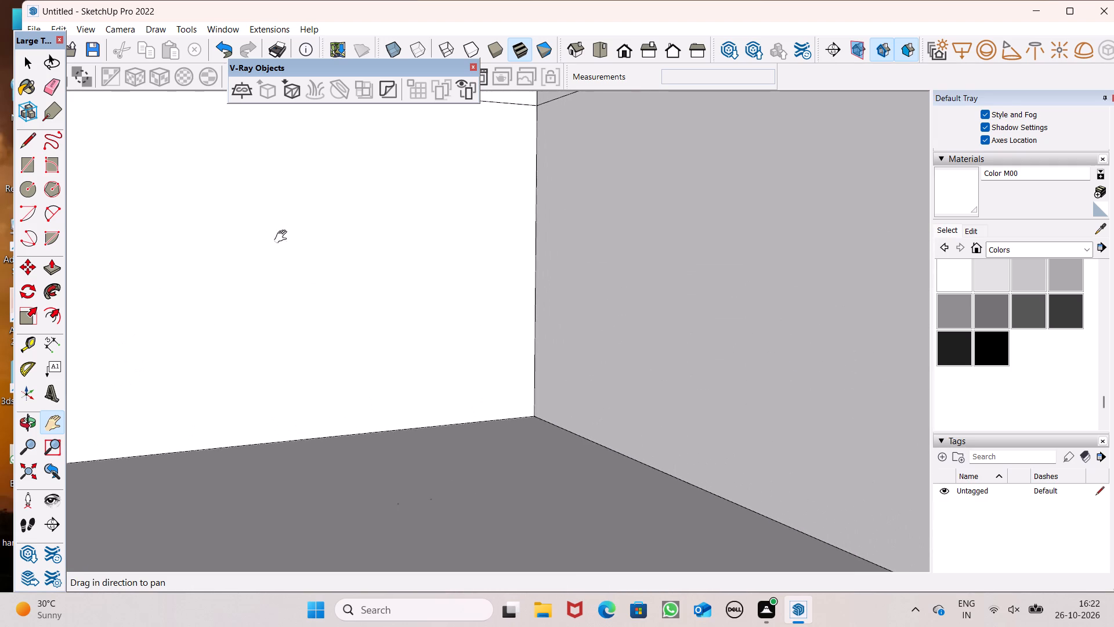
drag(359, 182, 731, 243)
drag(678, 294, 529, 307)
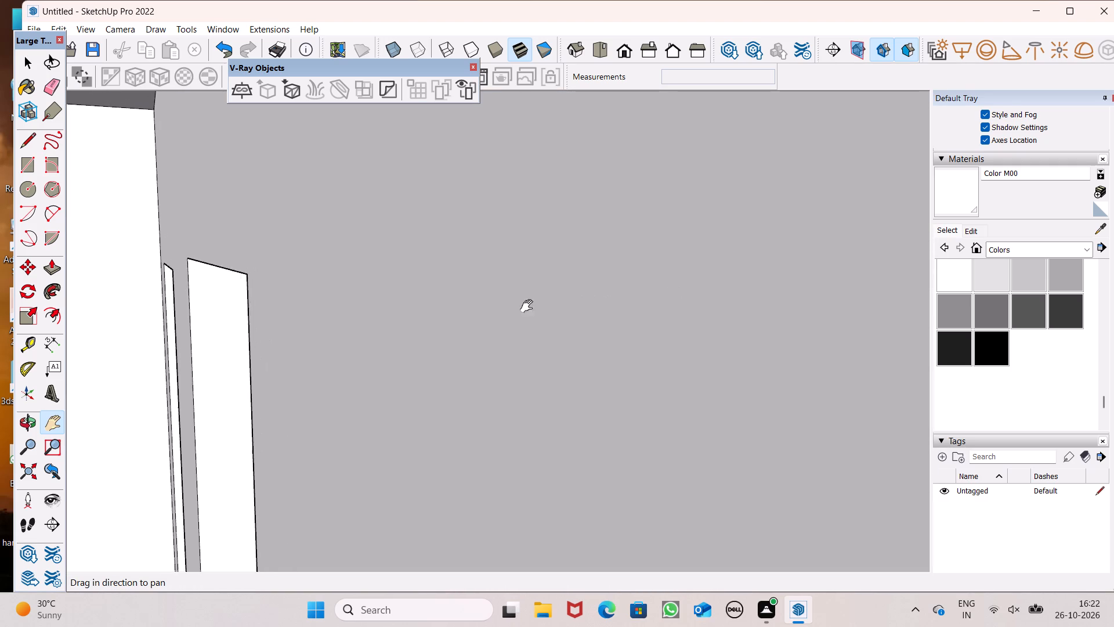
drag(529, 307, 407, 213)
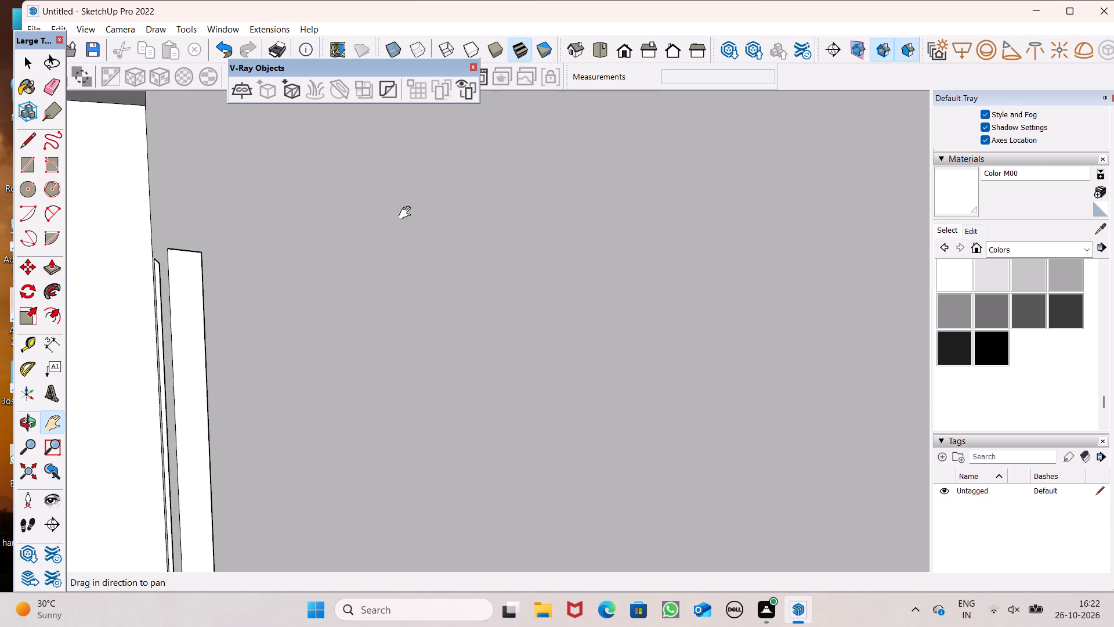
drag(407, 213, 983, 178)
middle_drag(380, 316, 453, 294)
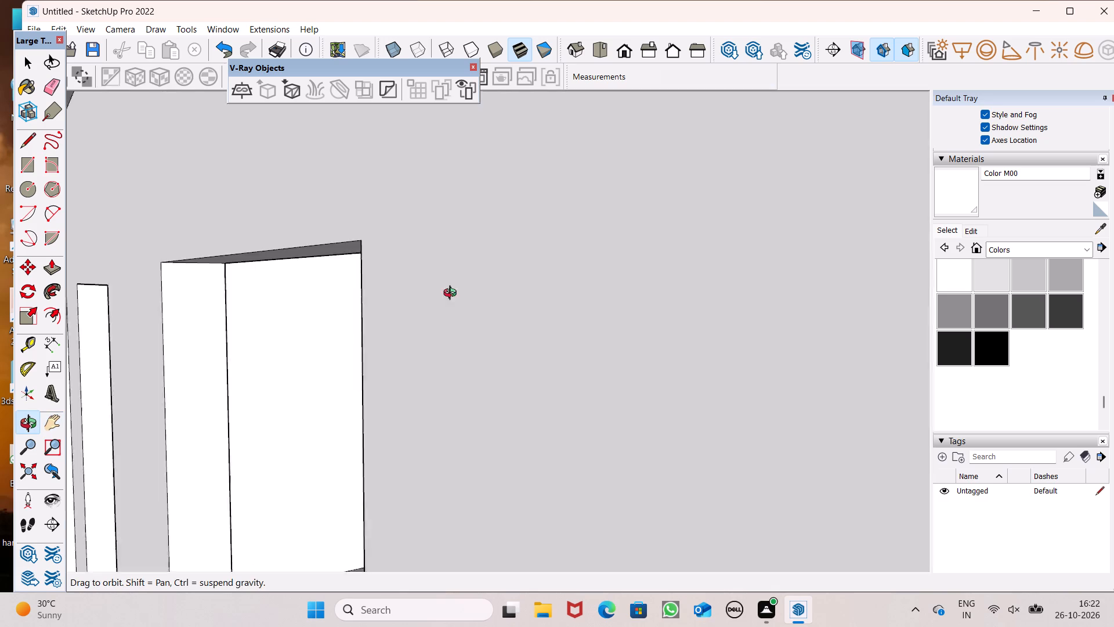
middle_drag(453, 294, 483, 280)
scroll(219, 363, up, 7)
scroll(233, 372, down, 3)
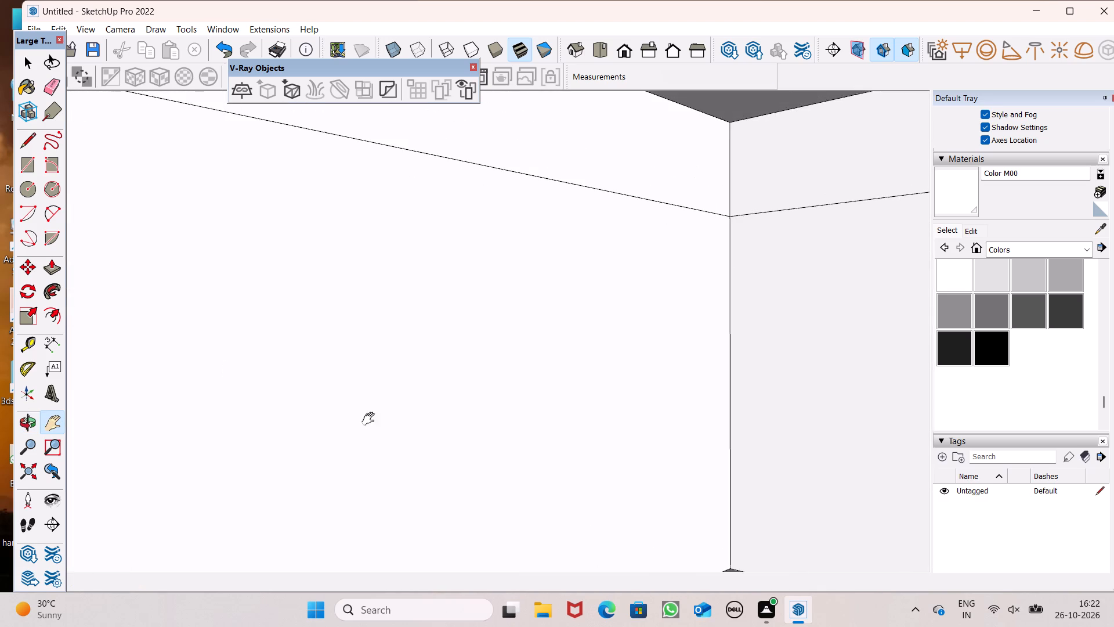
middle_drag(326, 445, 189, 459)
drag(347, 309, 511, 281)
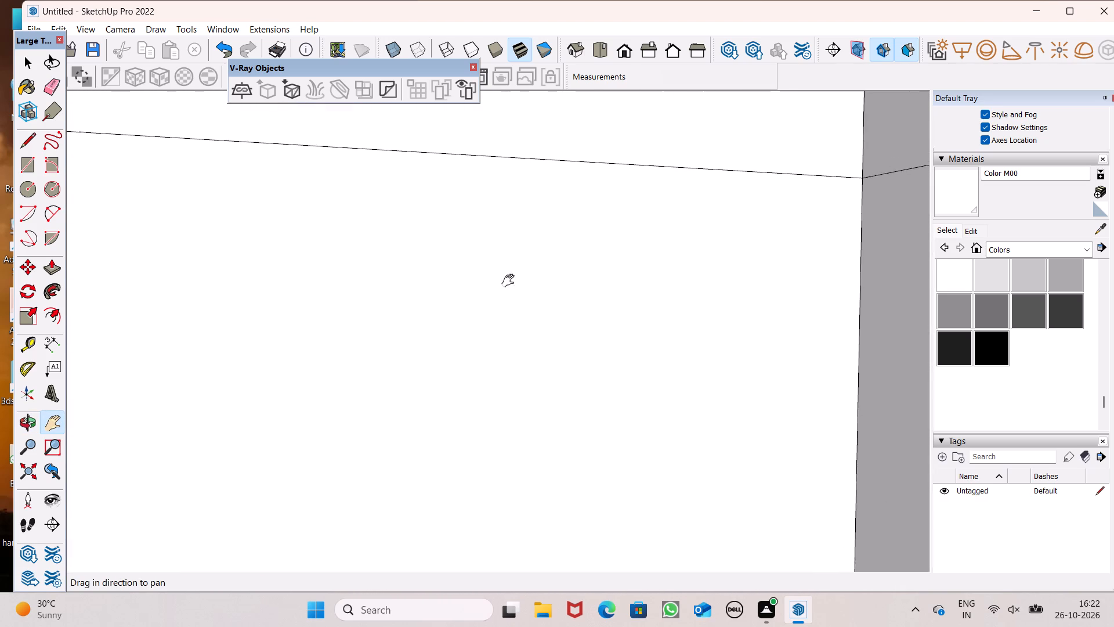
drag(511, 281, 710, 313)
drag(117, 371, 185, 304)
click(48, 88)
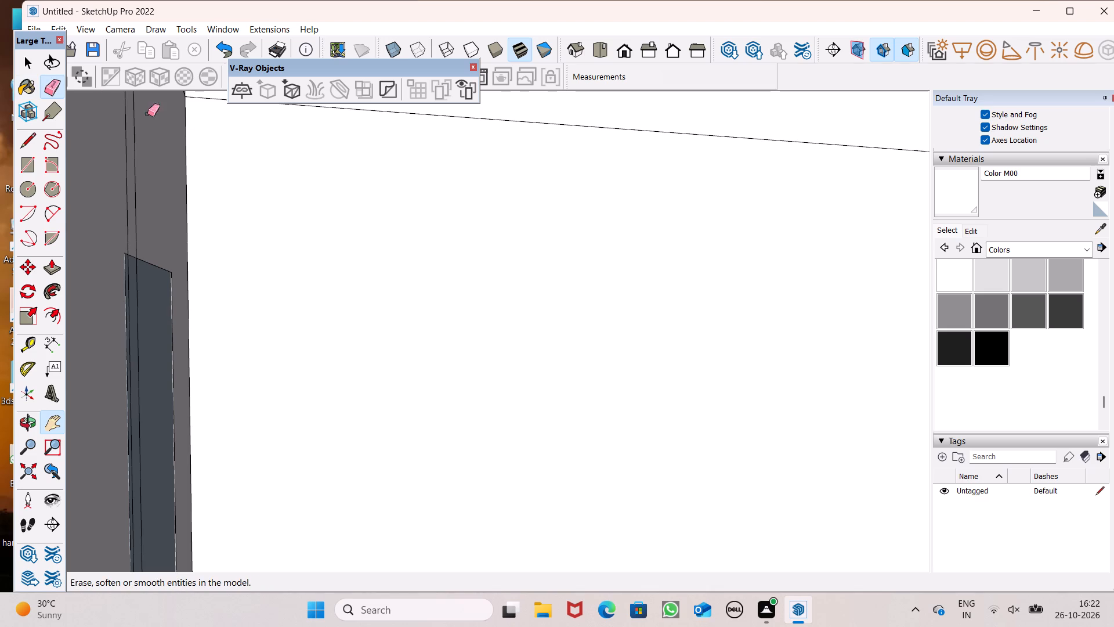
drag(158, 192, 132, 222)
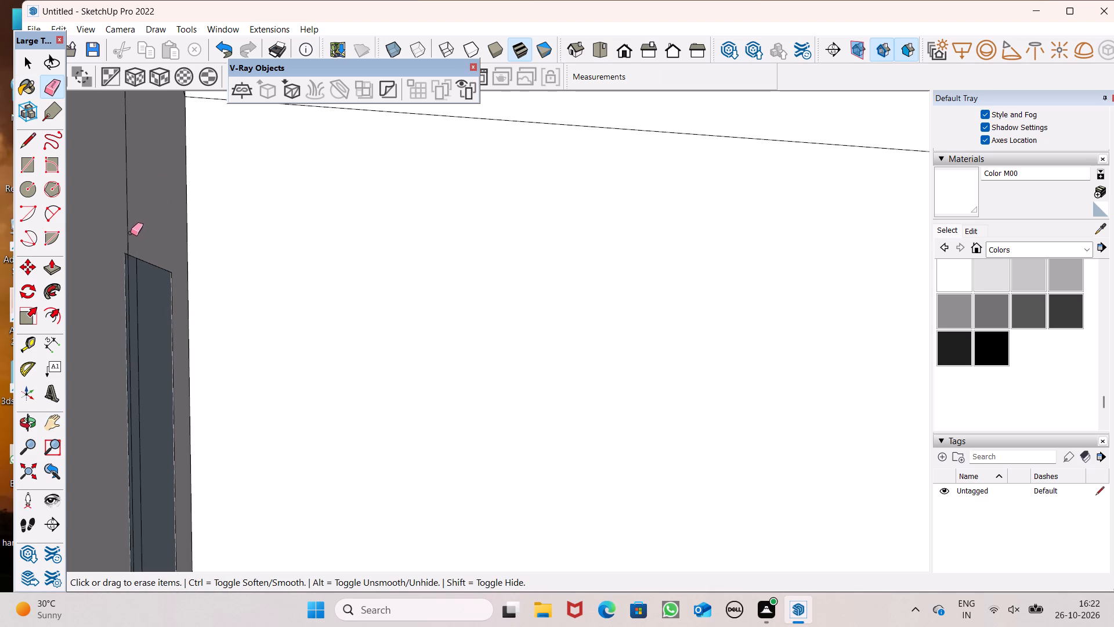
drag(139, 266, 132, 299)
drag(126, 305, 129, 297)
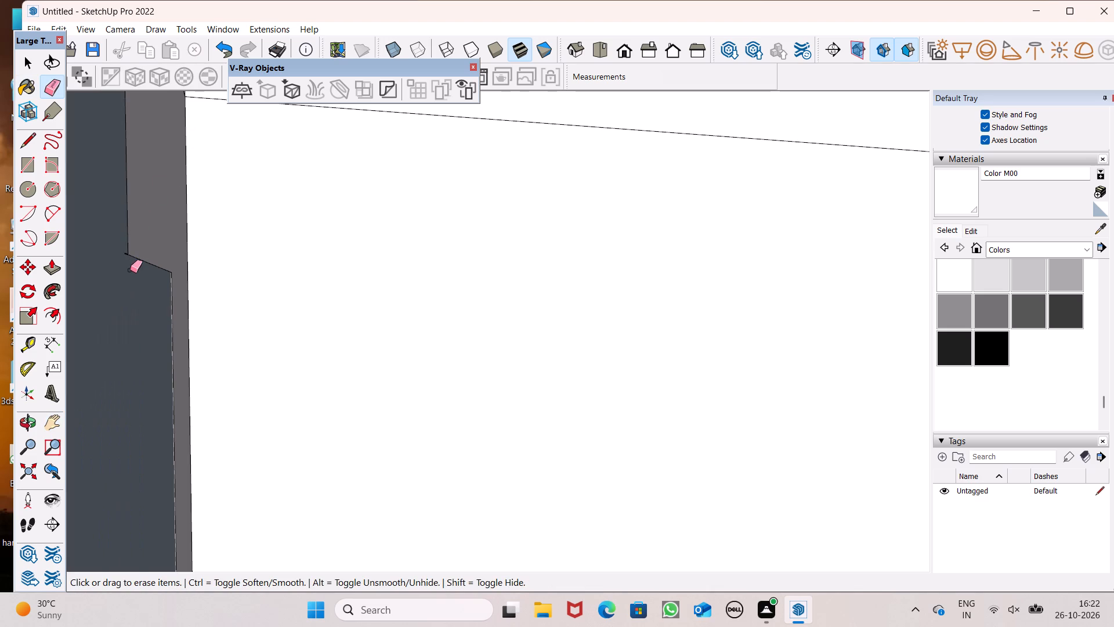
drag(122, 253, 132, 243)
scroll(144, 282, down, 1)
drag(148, 265, 153, 268)
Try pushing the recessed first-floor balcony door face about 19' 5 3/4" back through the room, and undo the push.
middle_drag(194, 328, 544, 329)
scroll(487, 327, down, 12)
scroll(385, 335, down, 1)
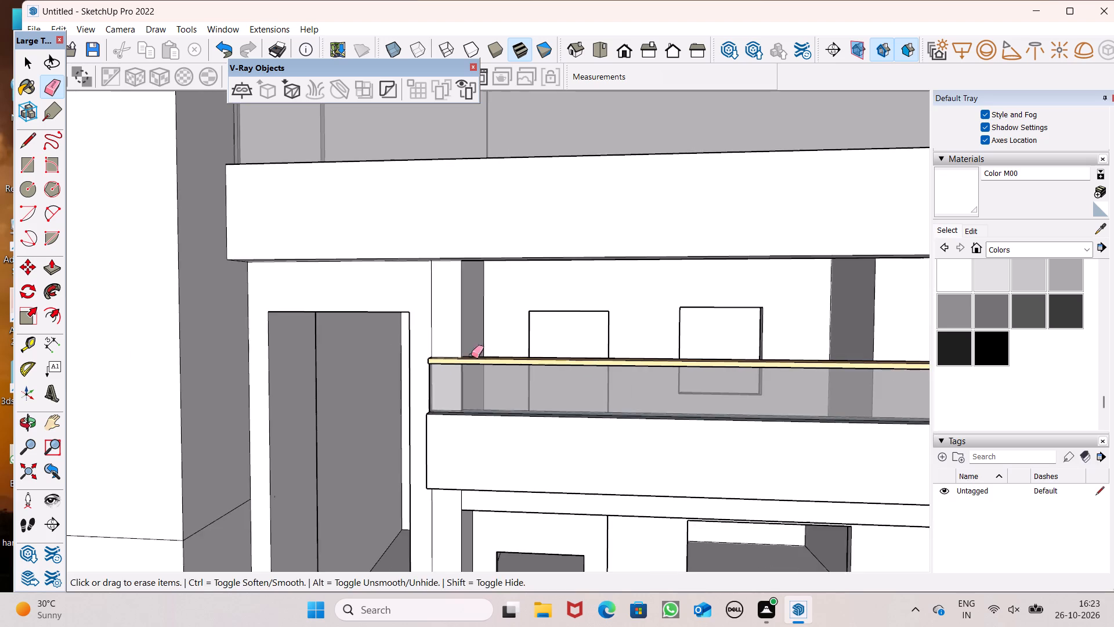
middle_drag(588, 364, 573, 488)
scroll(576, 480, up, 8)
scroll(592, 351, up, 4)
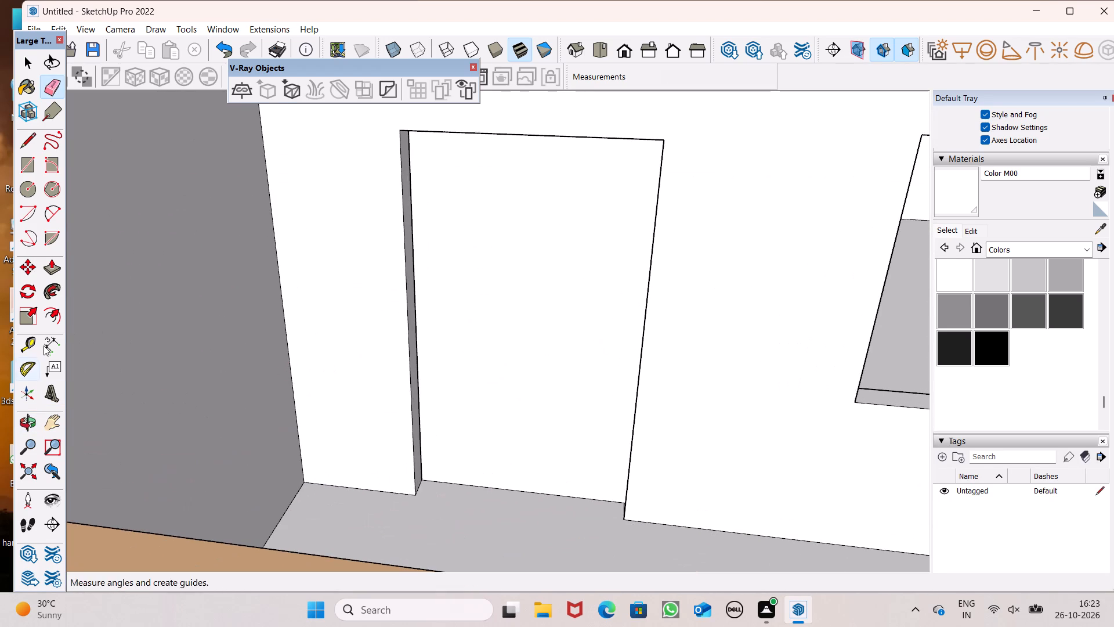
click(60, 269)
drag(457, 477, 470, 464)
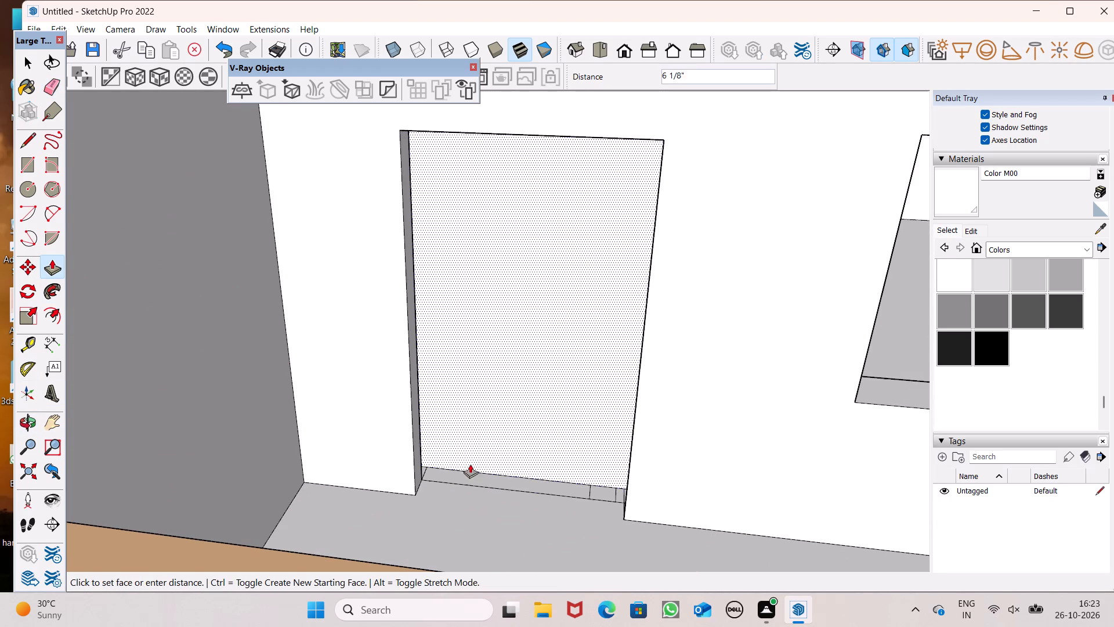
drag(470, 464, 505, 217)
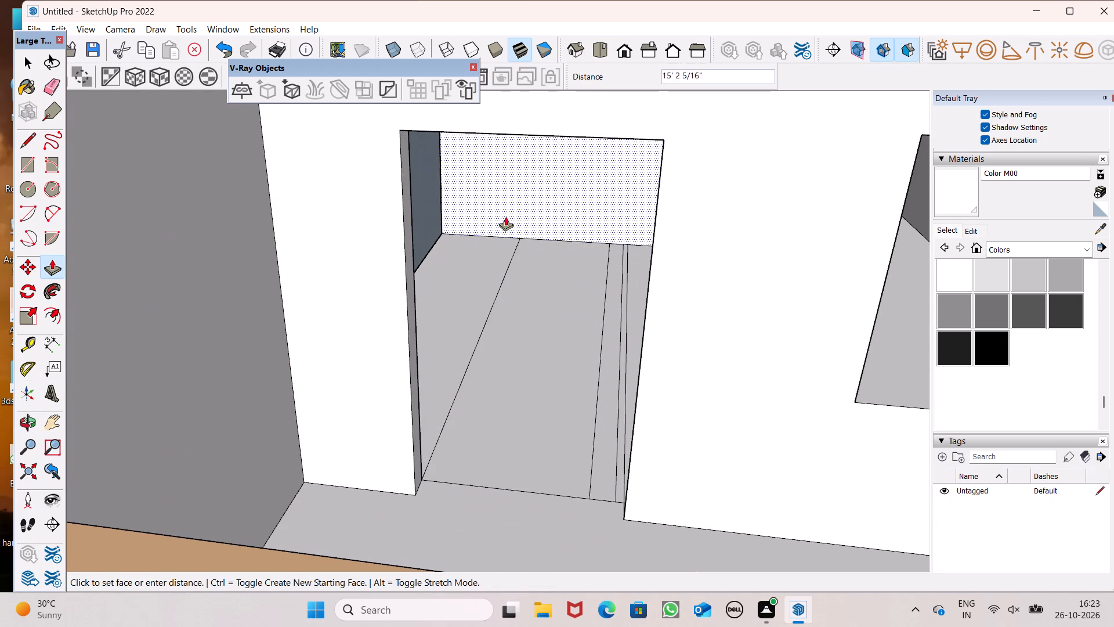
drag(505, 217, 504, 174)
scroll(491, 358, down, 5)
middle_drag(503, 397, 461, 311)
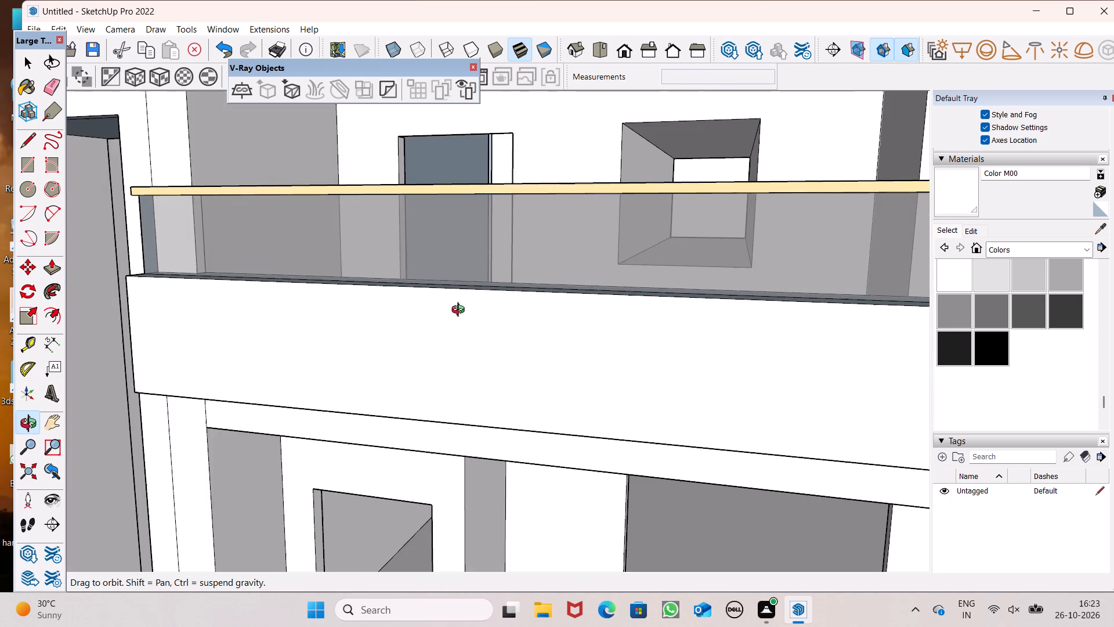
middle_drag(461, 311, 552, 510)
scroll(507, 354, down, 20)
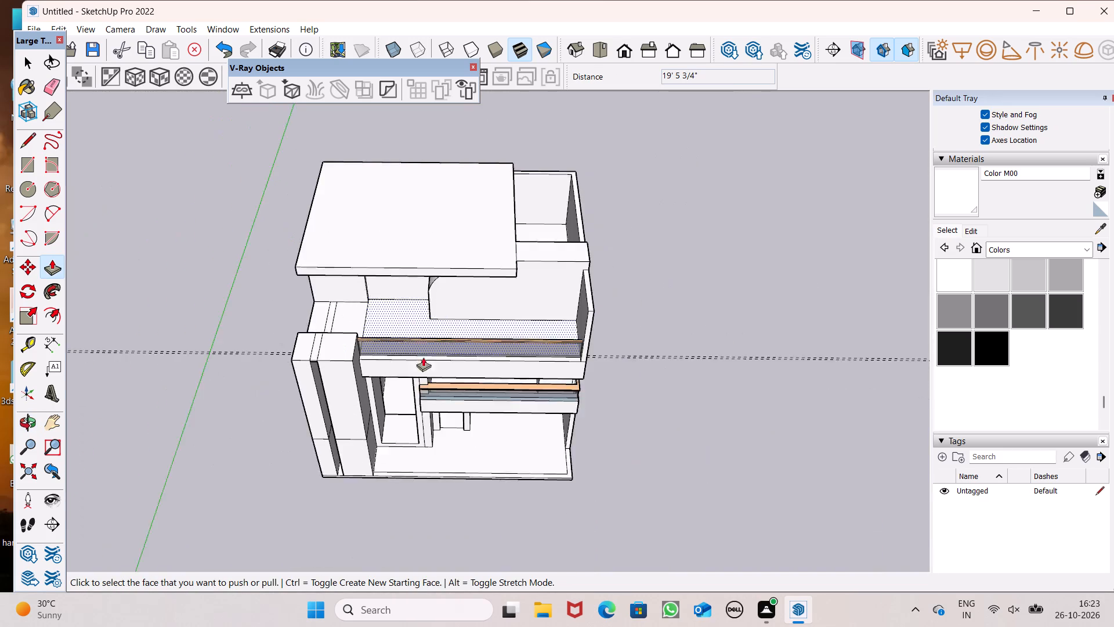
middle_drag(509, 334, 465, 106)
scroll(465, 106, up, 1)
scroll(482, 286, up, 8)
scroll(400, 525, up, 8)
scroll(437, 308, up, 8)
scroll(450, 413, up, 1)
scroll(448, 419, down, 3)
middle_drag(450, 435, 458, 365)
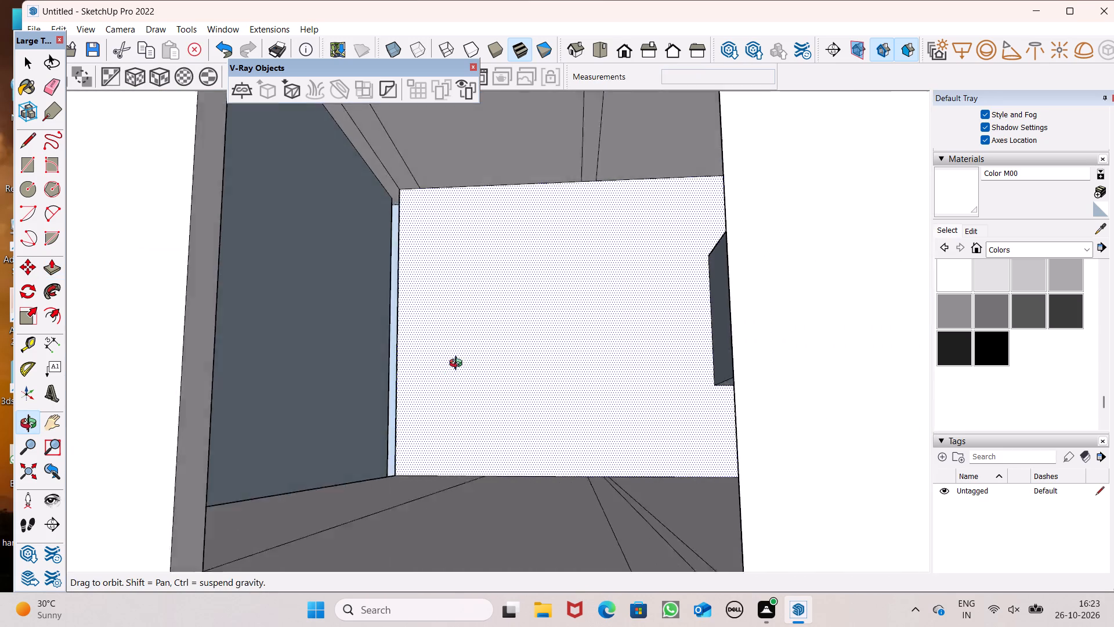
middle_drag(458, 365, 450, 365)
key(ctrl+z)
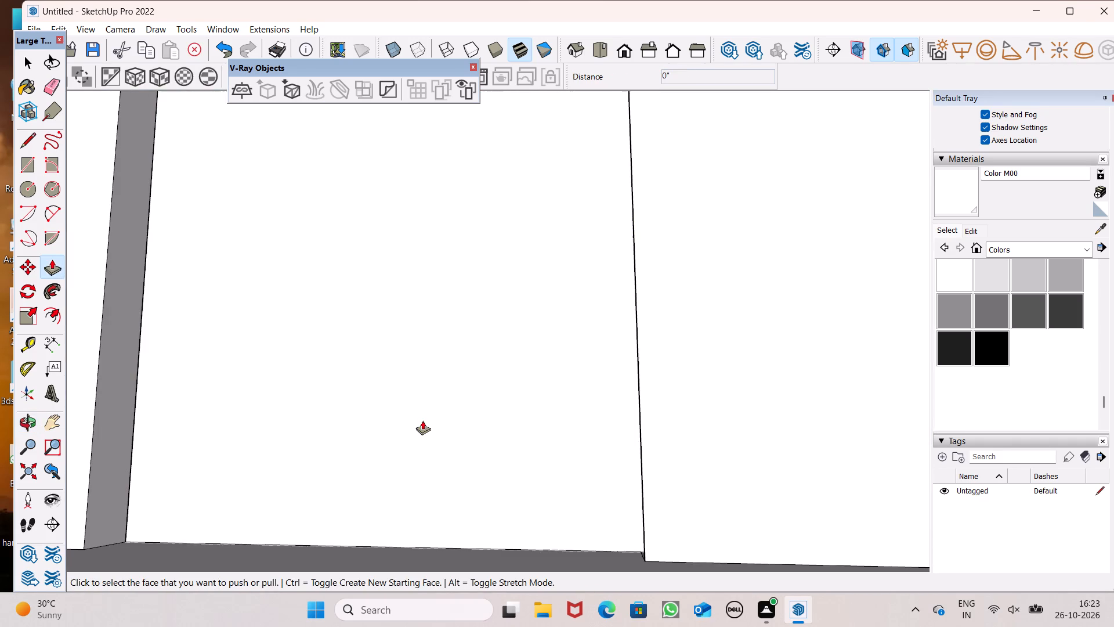
Paint both underside faces at the head of the tall front opening beside the balconies with Color M00.
scroll(422, 420, down, 11)
key(space)
scroll(435, 440, down, 12)
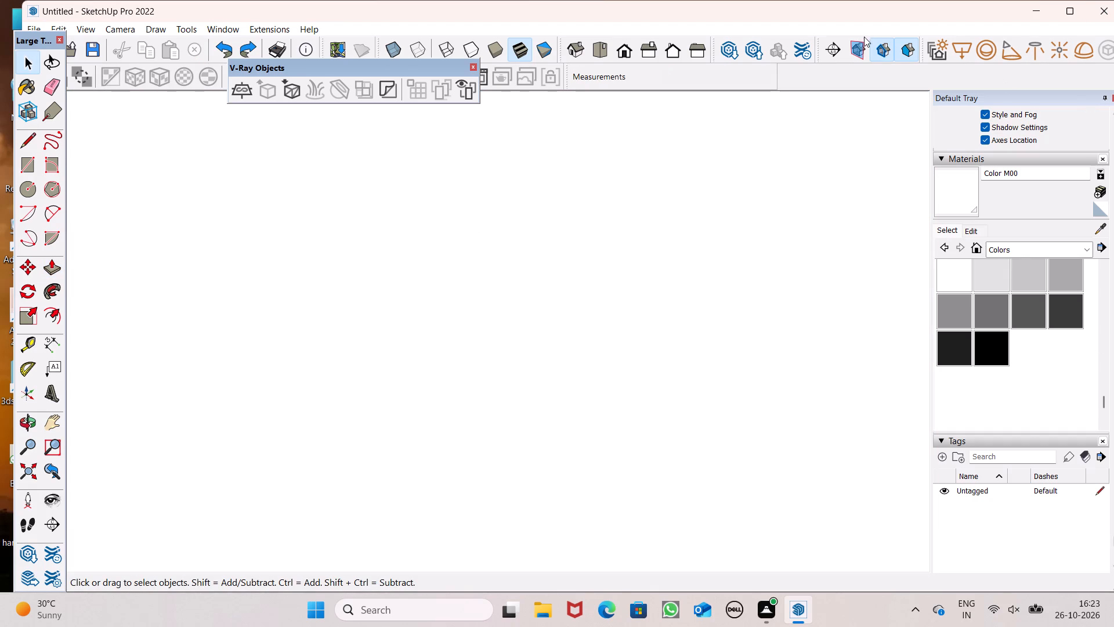
click(619, 64)
click(629, 53)
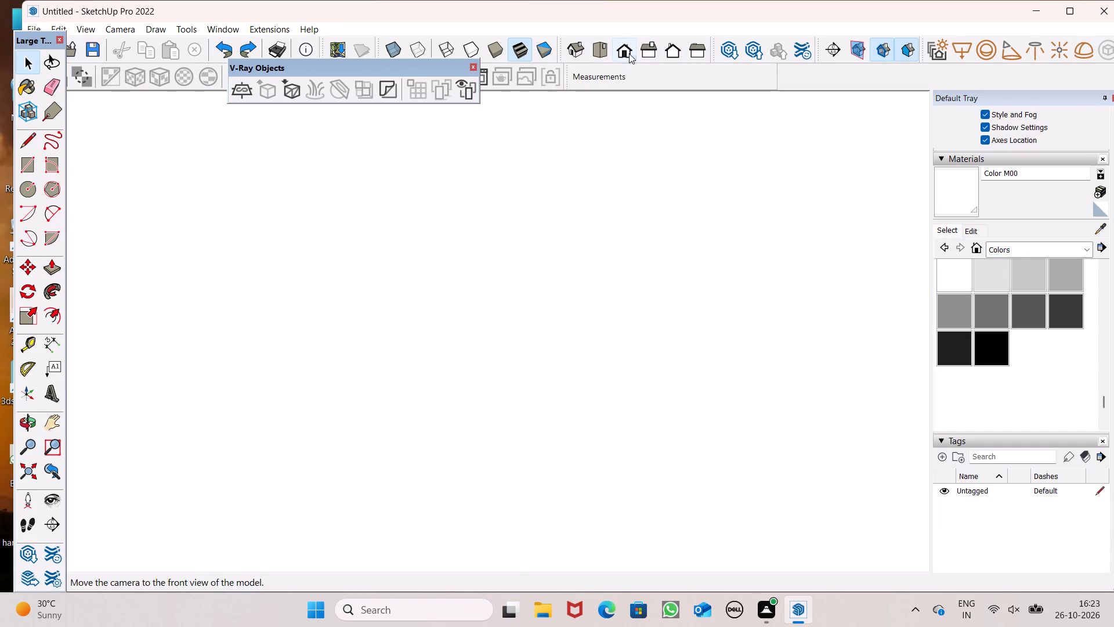
scroll(612, 215, down, 12)
middle_drag(603, 271, 537, 186)
scroll(604, 269, up, 1)
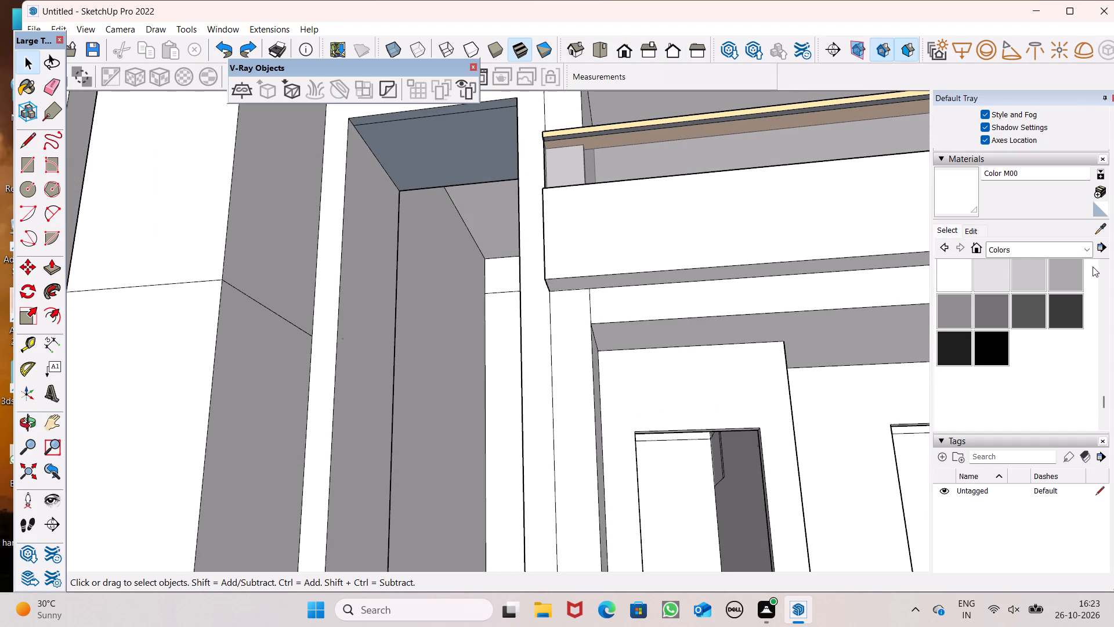
click(958, 190)
click(371, 154)
scroll(410, 120, up, 2)
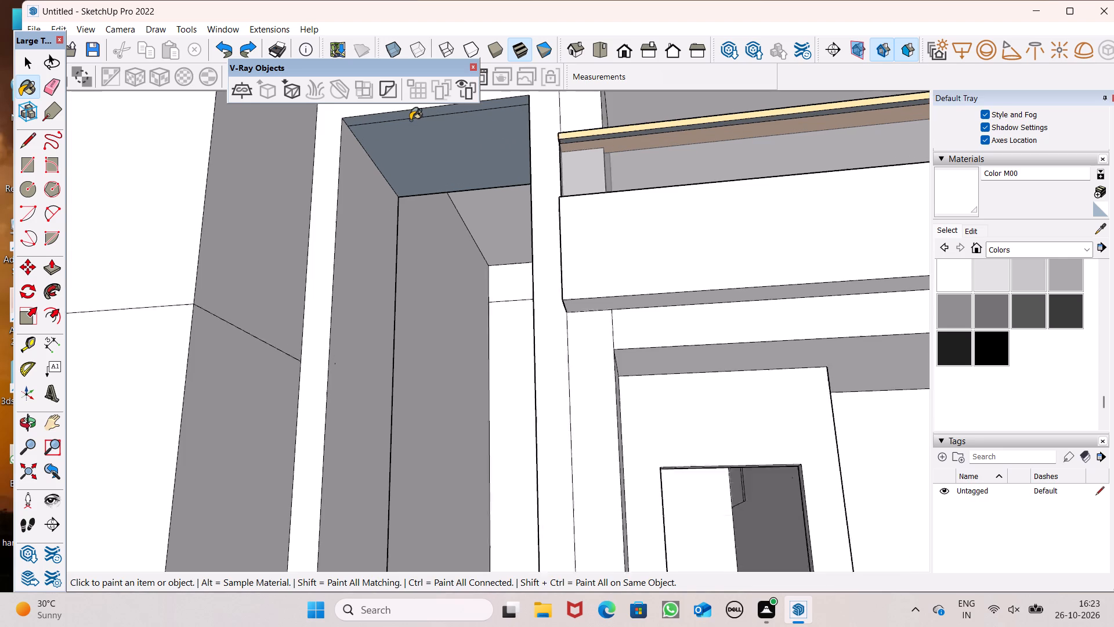
scroll(410, 120, up, 3)
click(437, 100)
scroll(495, 257, down, 5)
scroll(520, 176, up, 7)
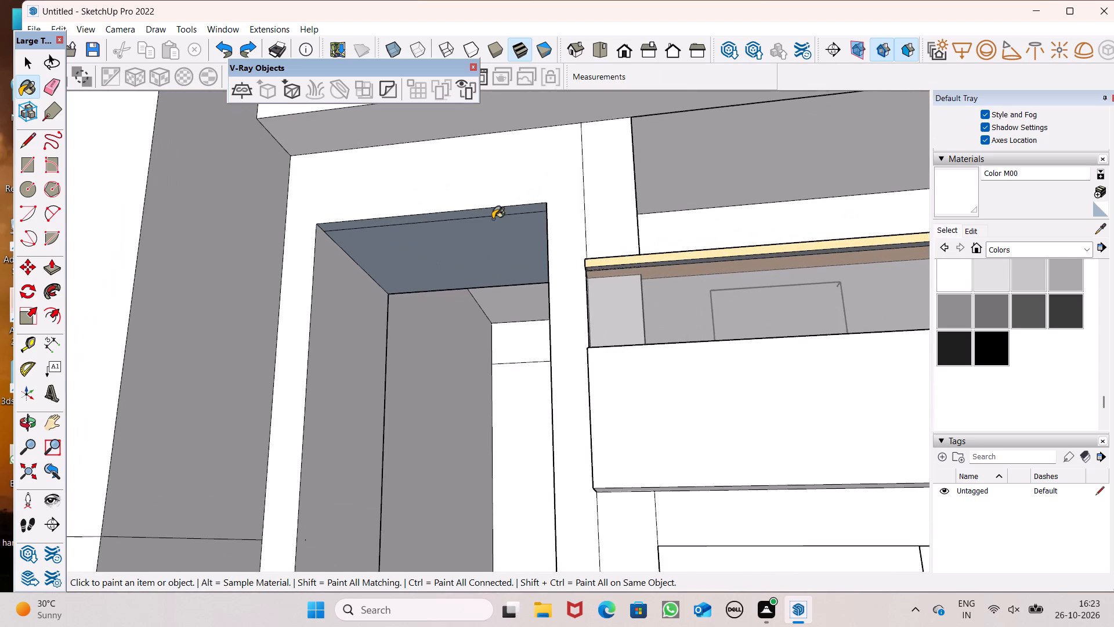
scroll(493, 219, up, 5)
middle_drag(502, 190, 504, 181)
scroll(503, 204, up, 7)
click(503, 204)
click(489, 255)
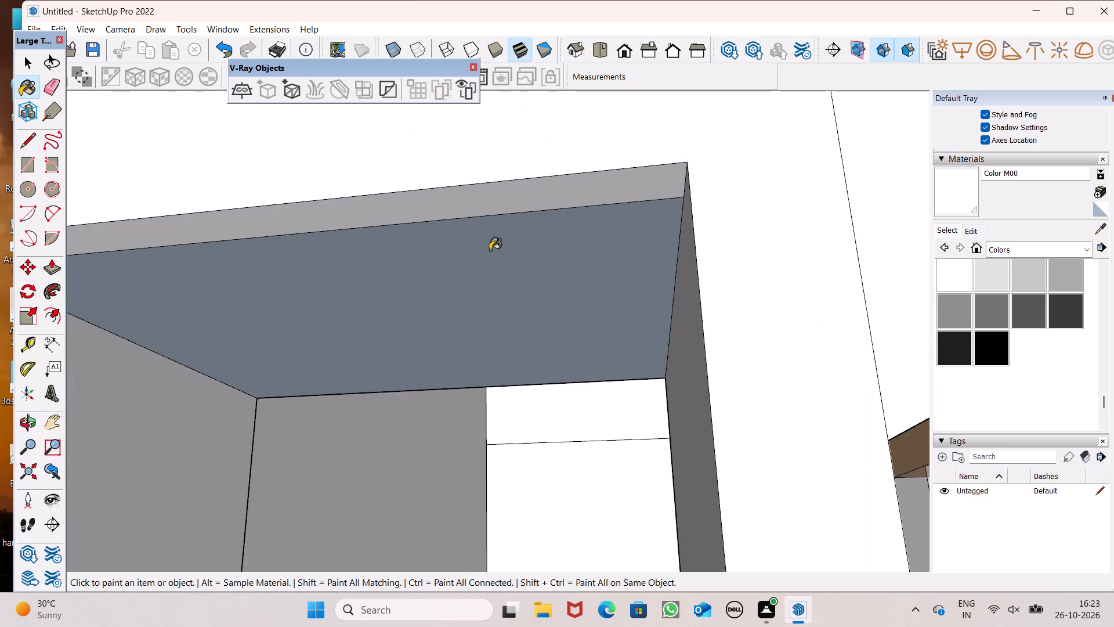
scroll(490, 250, down, 5)
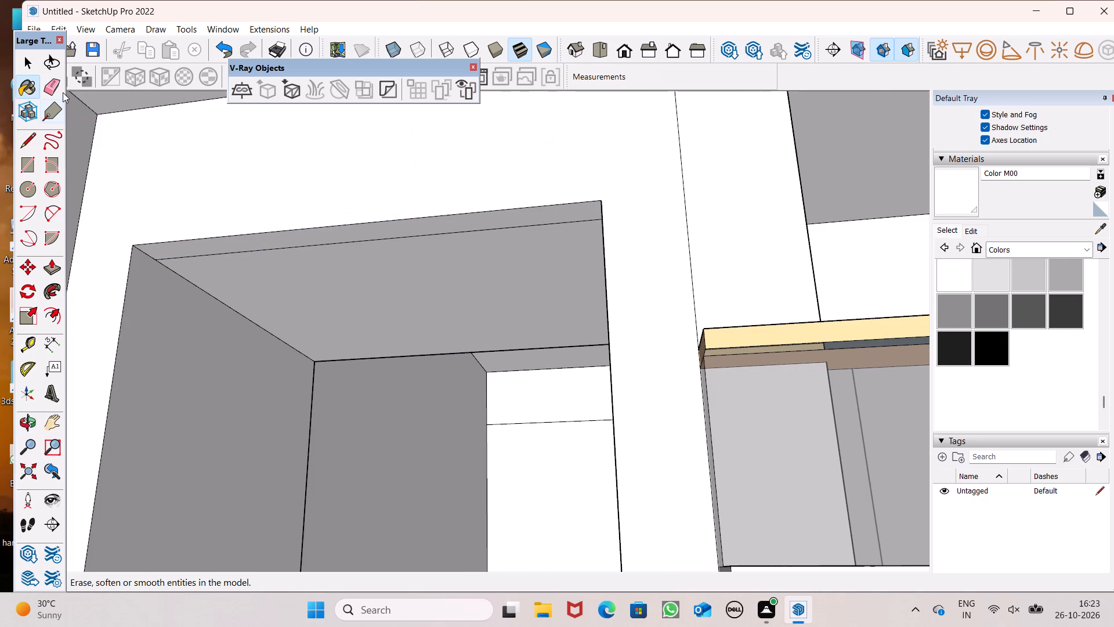
Erase the dividing line across the underside of the tall front opening's head.
click(58, 85)
click(363, 241)
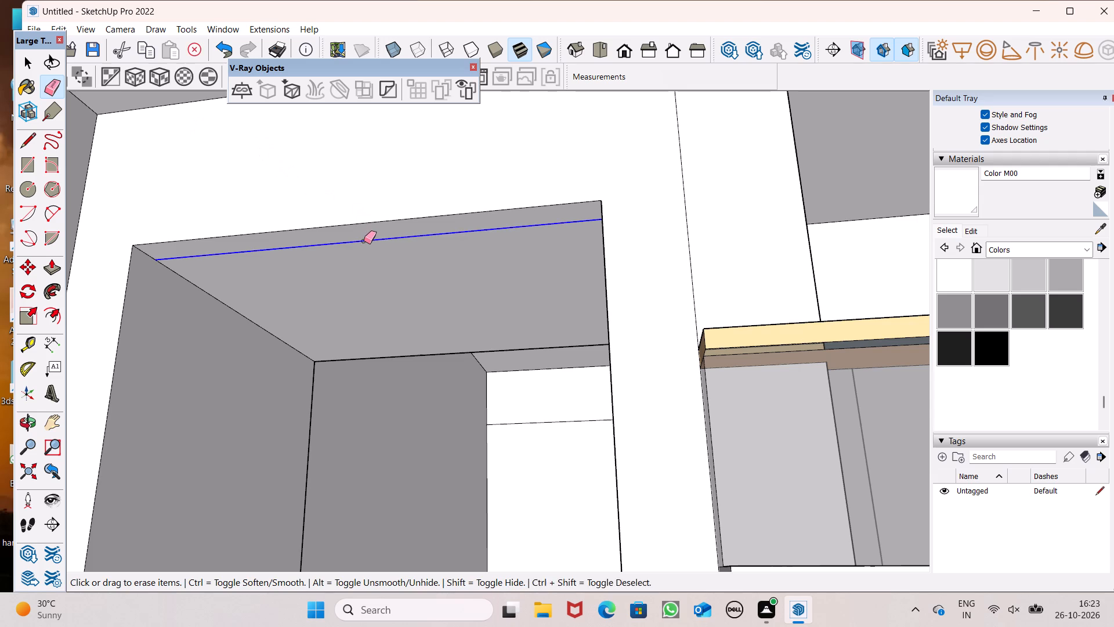
Examine the recessed first-floor balcony door and its bottom corner, checking the wall from the balcony and from inside.
scroll(395, 302, down, 5)
middle_drag(513, 274, 574, 222)
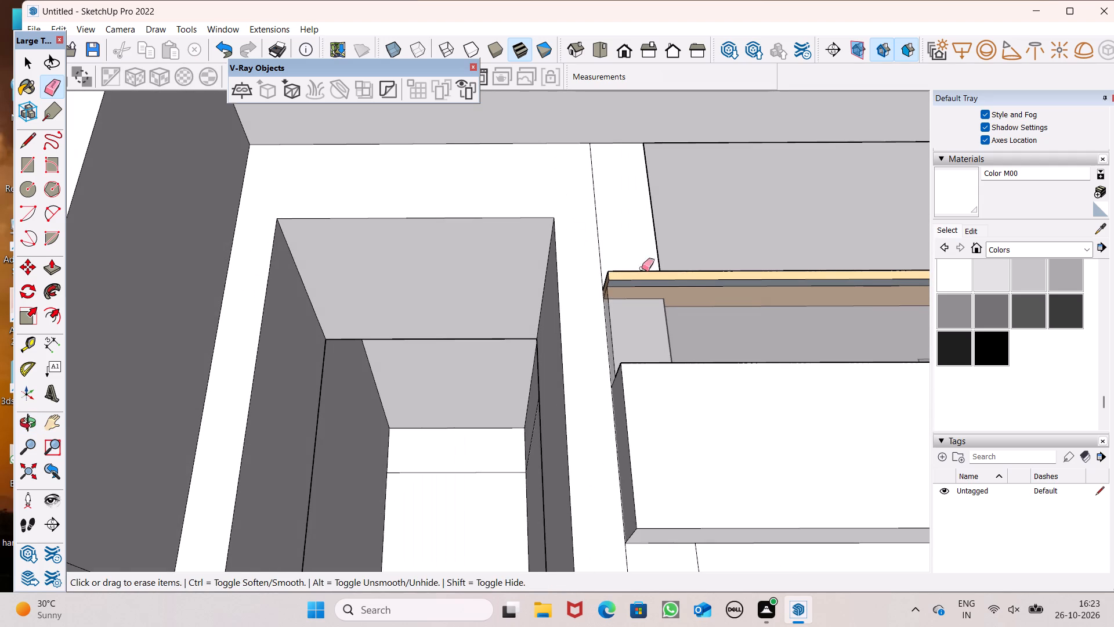
scroll(393, 243, down, 10)
middle_drag(457, 316, 264, 525)
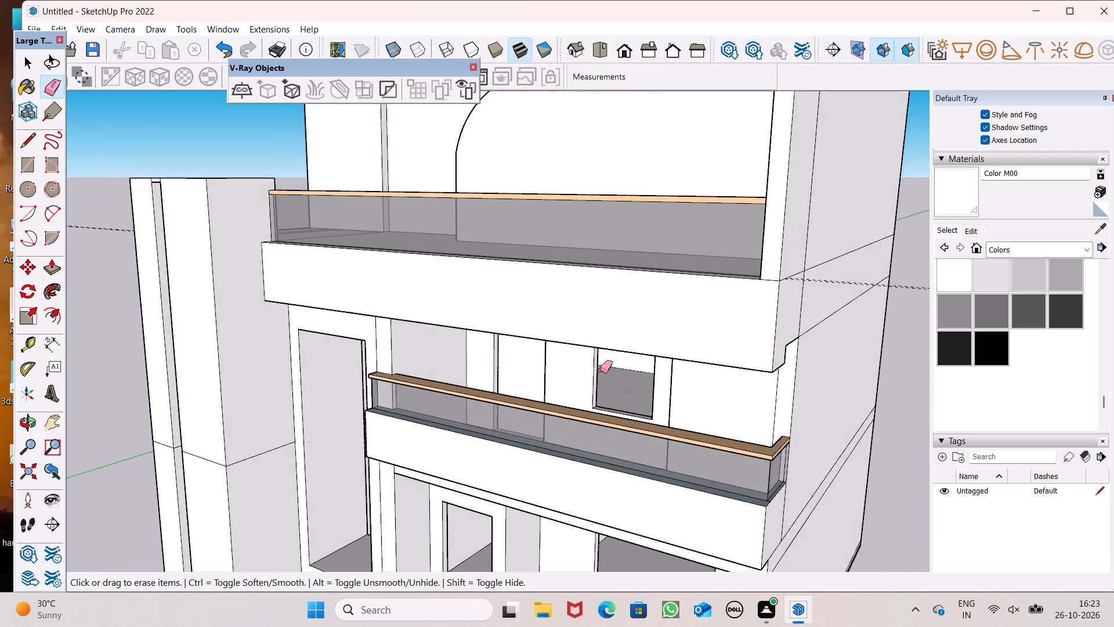
scroll(610, 369, down, 4)
middle_drag(700, 412, 910, 359)
scroll(599, 370, up, 12)
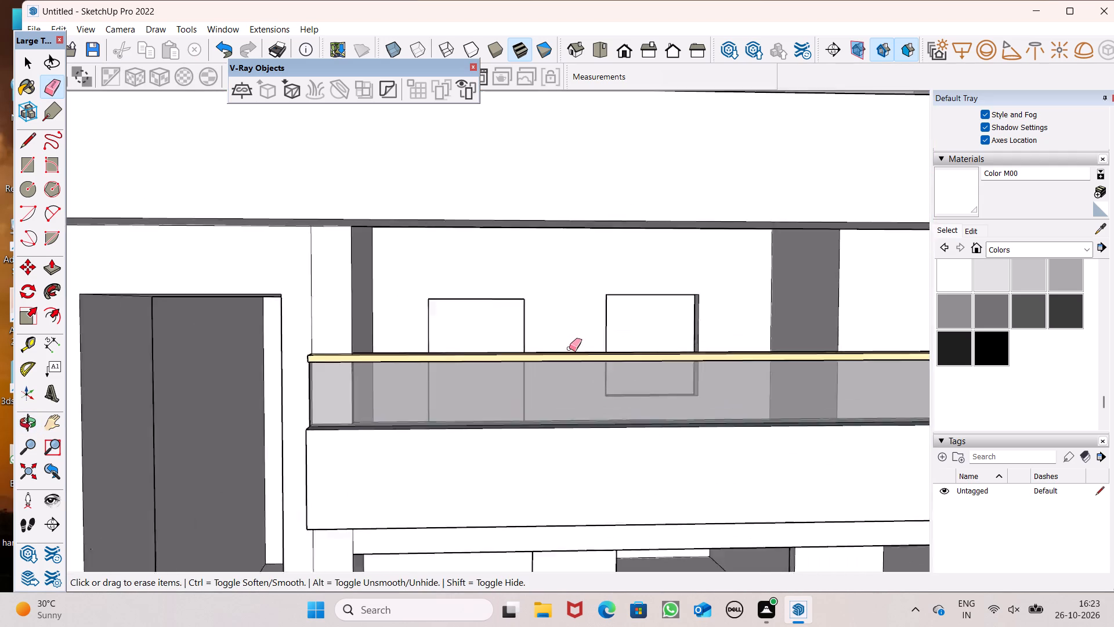
scroll(569, 348, up, 2)
middle_drag(541, 363, 459, 464)
scroll(459, 459, up, 7)
middle_click(459, 459)
scroll(528, 361, up, 6)
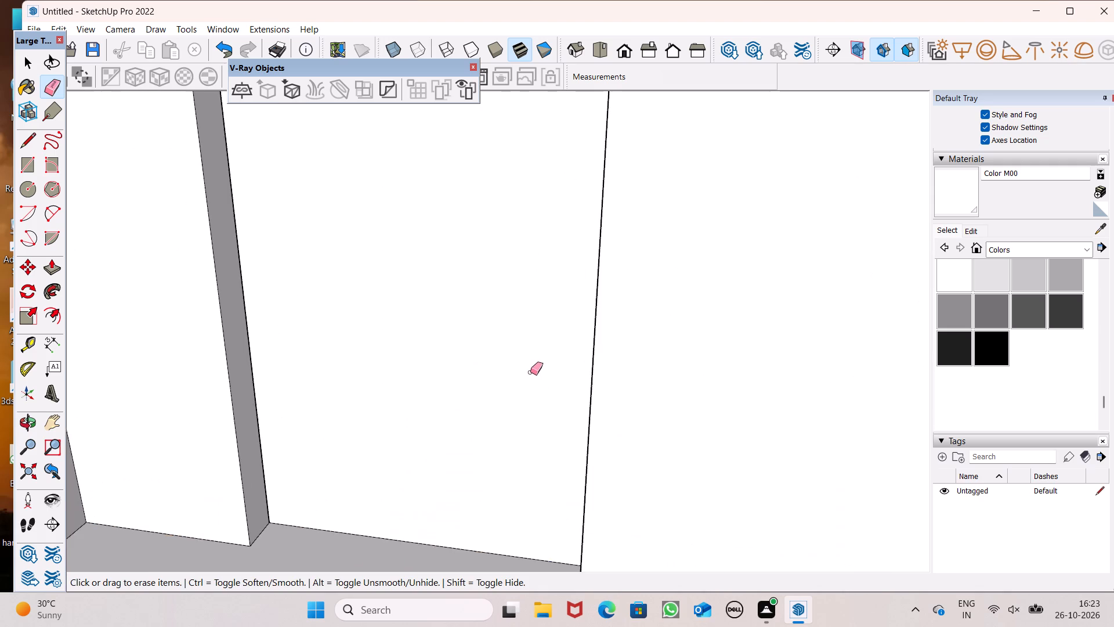
middle_drag(541, 439, 677, 474)
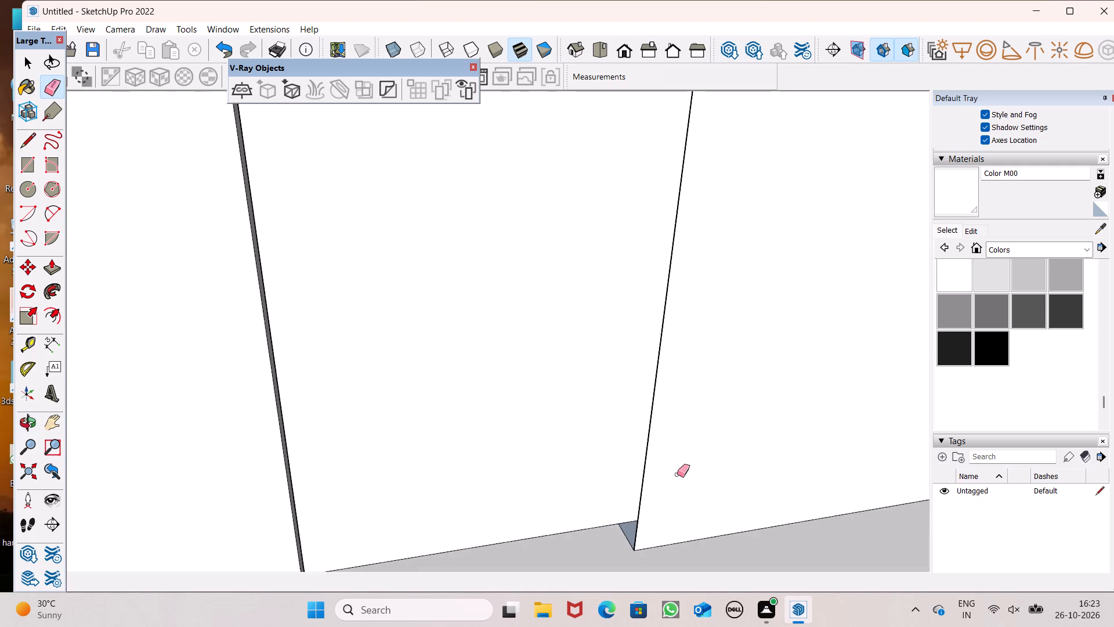
middle_drag(677, 474, 677, 476)
scroll(639, 521, up, 6)
middle_drag(629, 524, 721, 298)
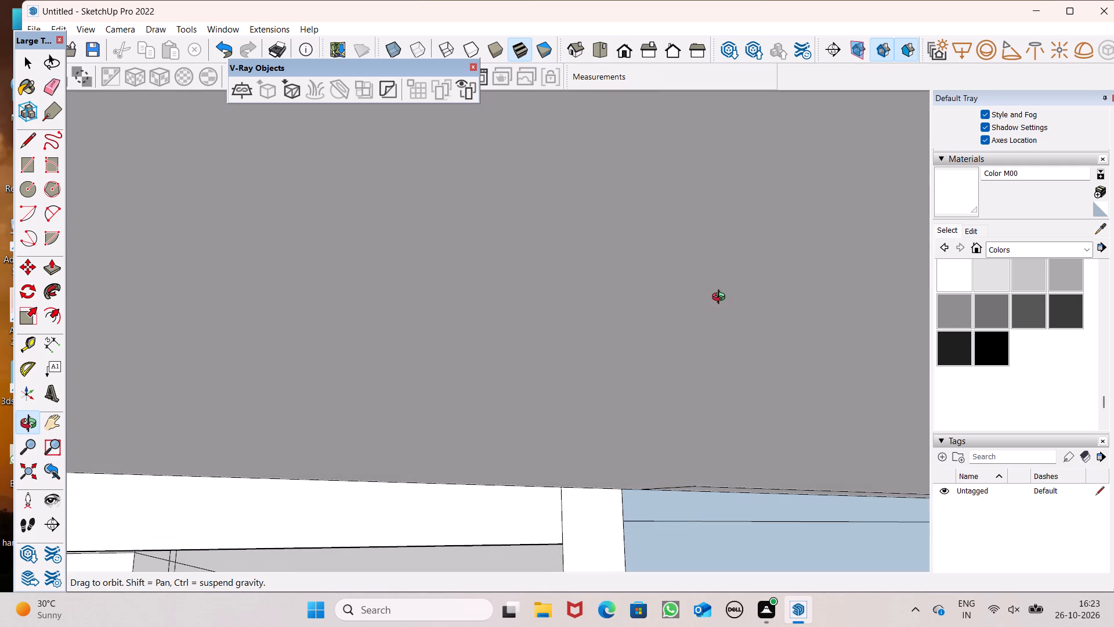
middle_drag(721, 298, 673, 401)
scroll(663, 450, up, 2)
middle_drag(685, 500, 943, 525)
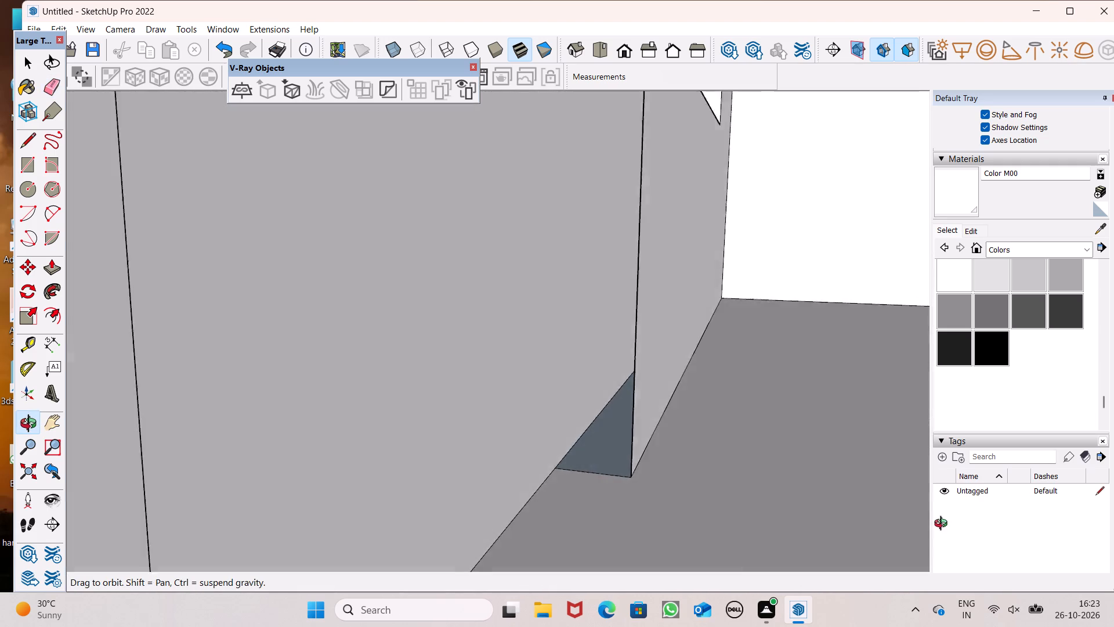
middle_drag(943, 525, 984, 476)
scroll(660, 492, up, 2)
middle_drag(636, 486, 444, 484)
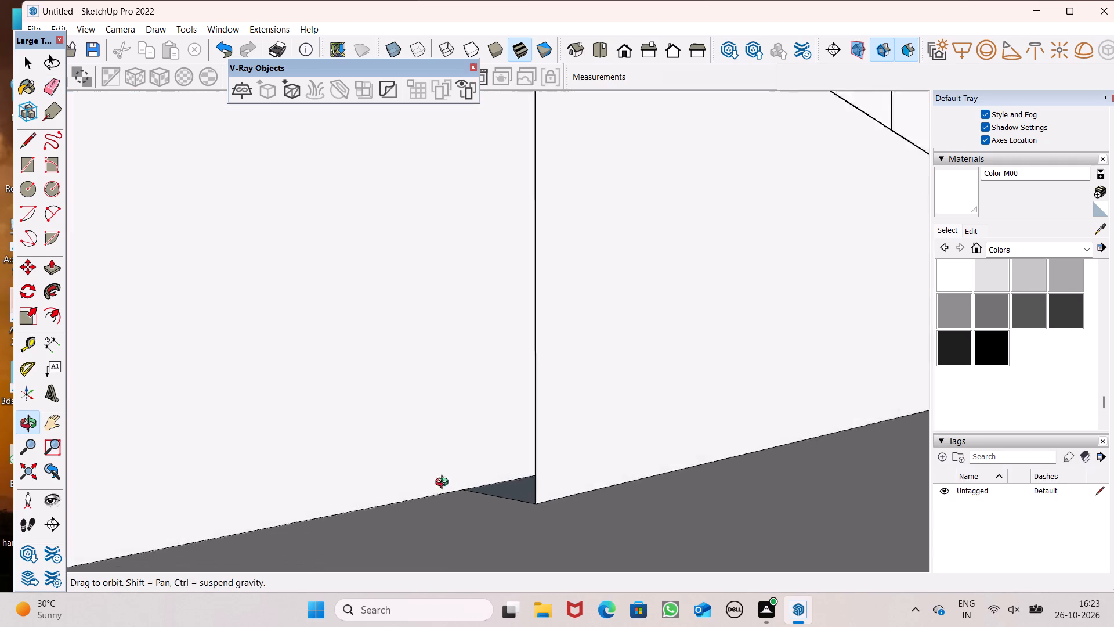
middle_drag(444, 484, 294, 484)
scroll(302, 466, down, 4)
middle_drag(393, 457, 682, 532)
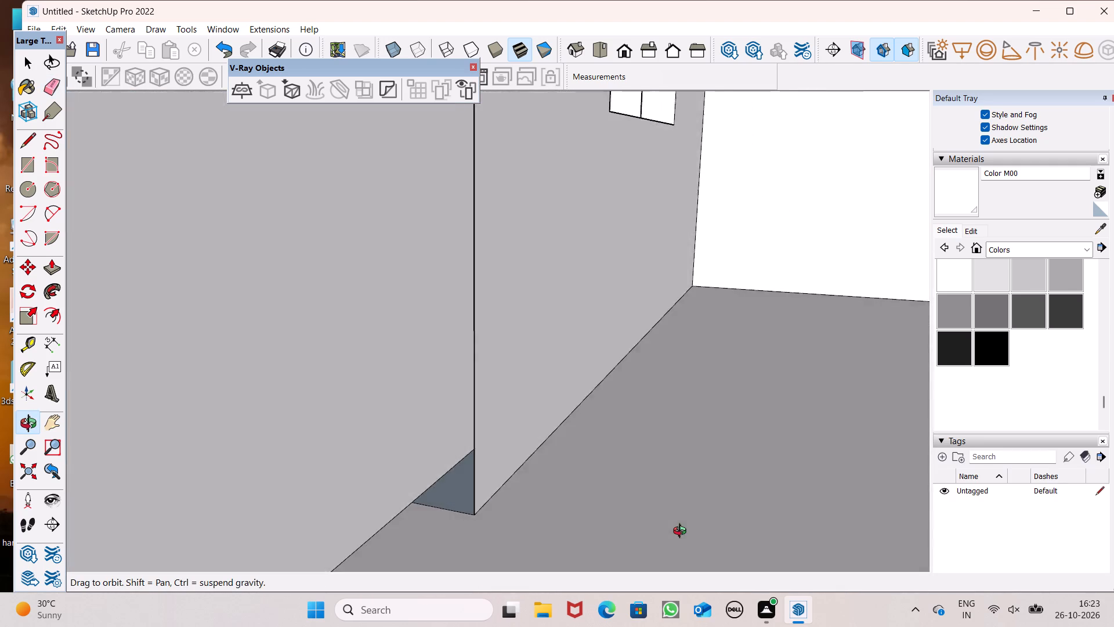
middle_drag(682, 532, 779, 523)
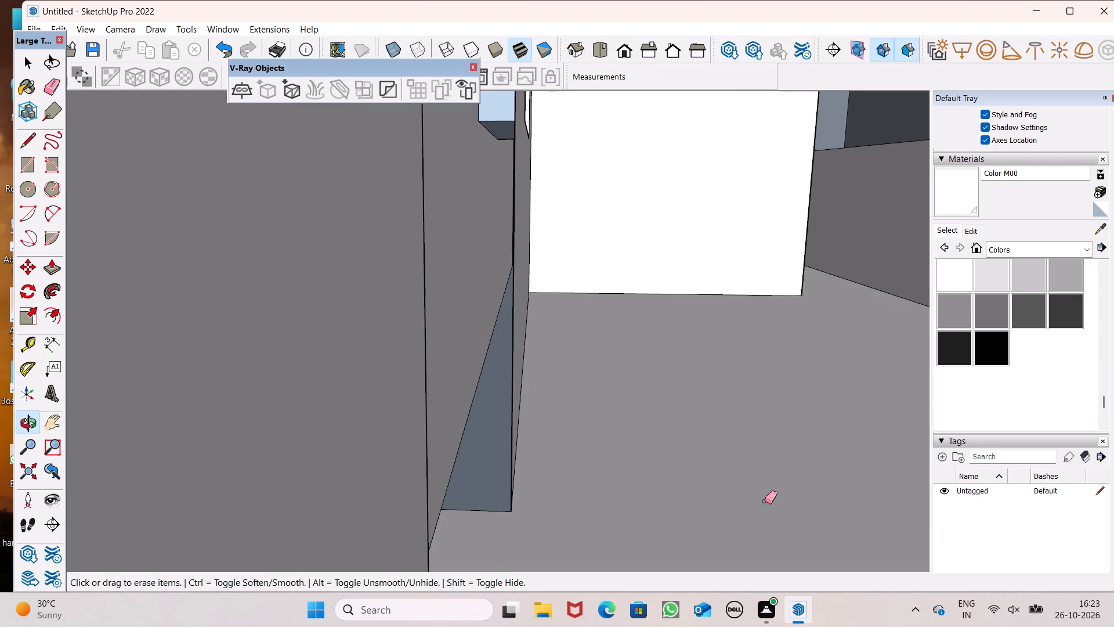
scroll(624, 421, up, 5)
scroll(587, 419, down, 3)
middle_drag(574, 420, 617, 393)
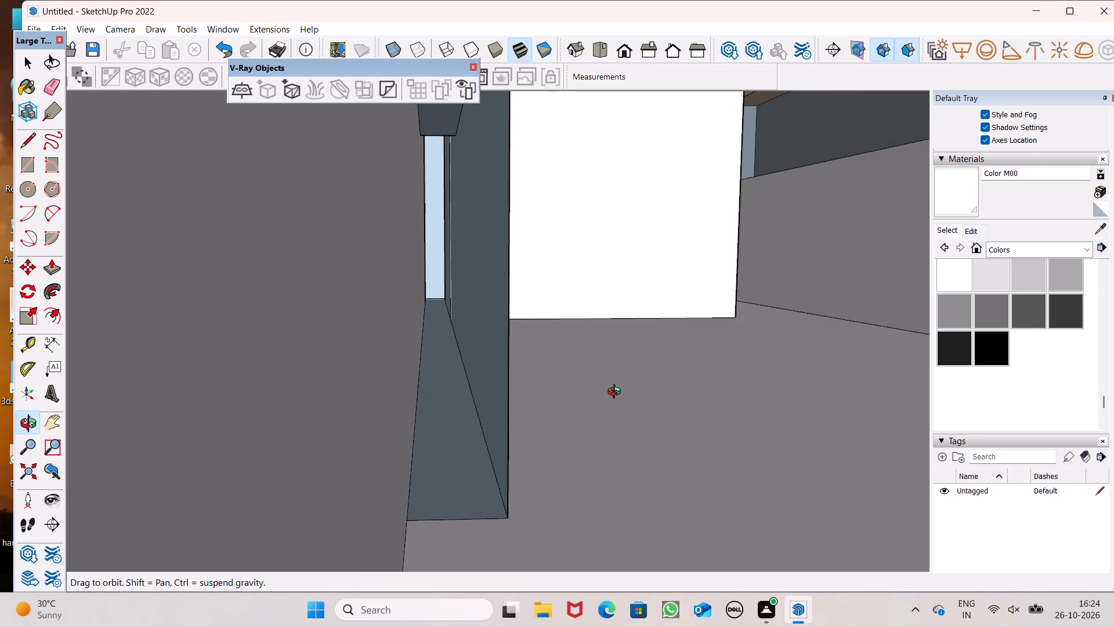
middle_drag(617, 393, 624, 388)
middle_drag(623, 389, 474, 408)
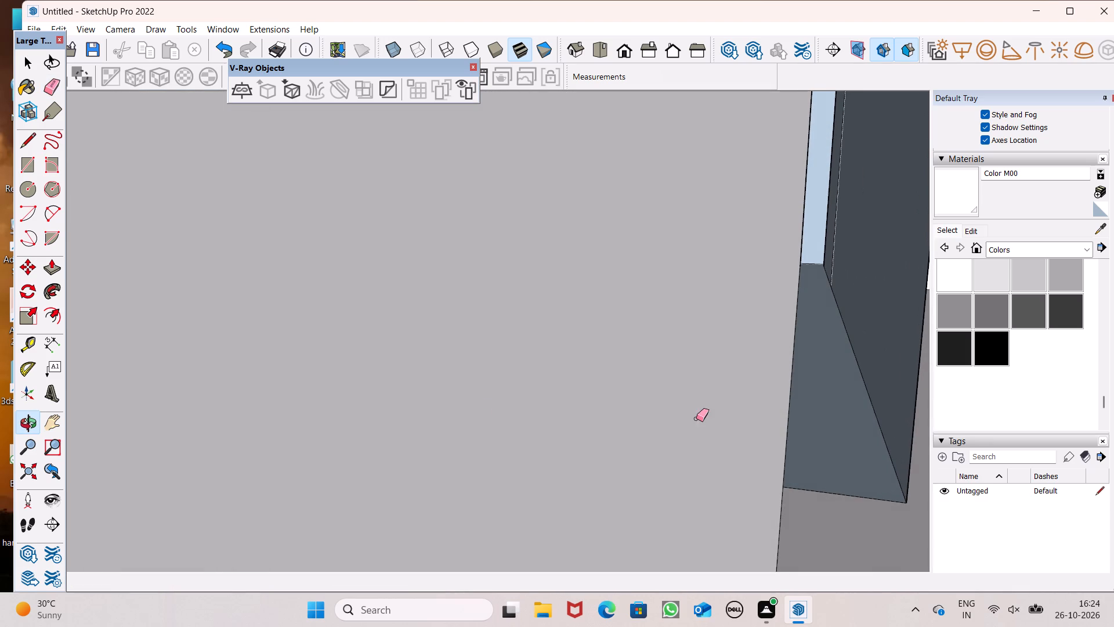
scroll(652, 434, down, 5)
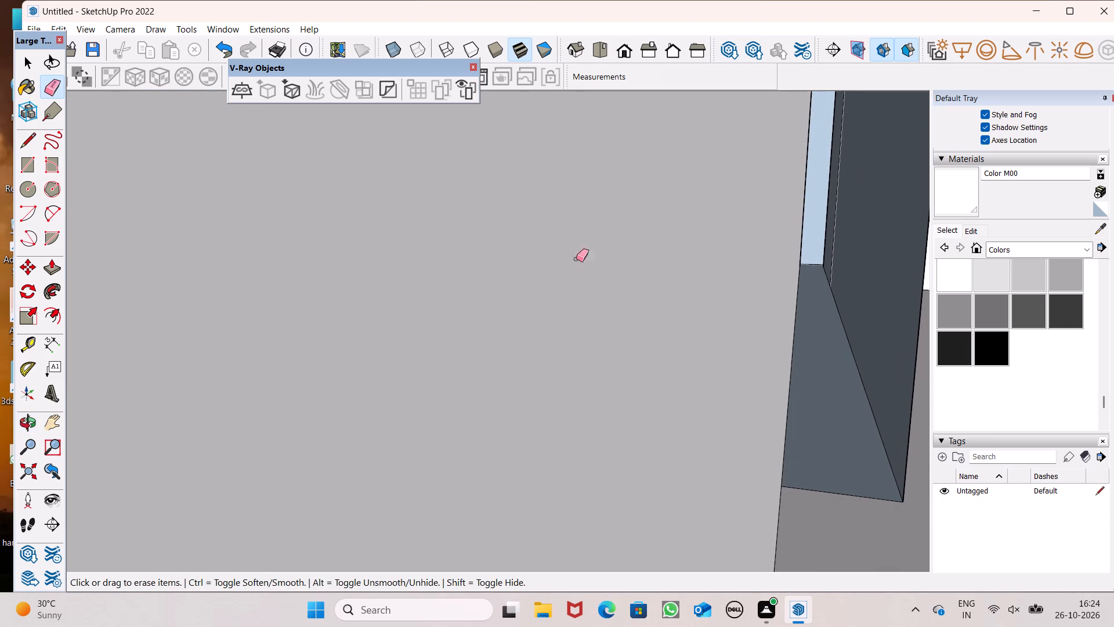
scroll(782, 377, down, 5)
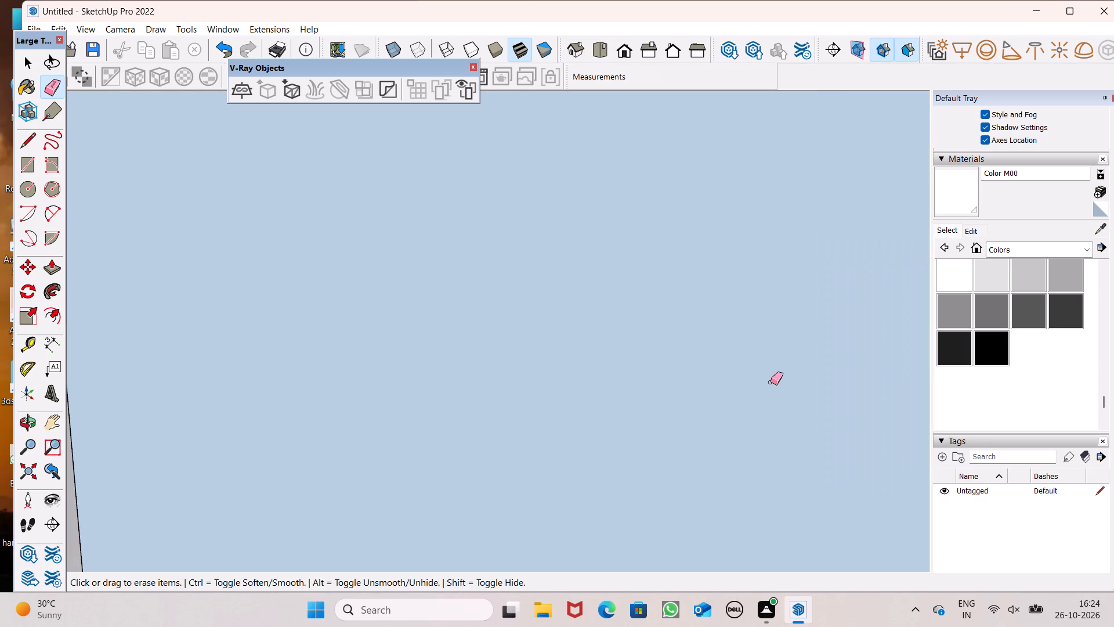
middle_drag(764, 373, 507, 365)
middle_drag(446, 380, 392, 388)
scroll(400, 370, down, 1)
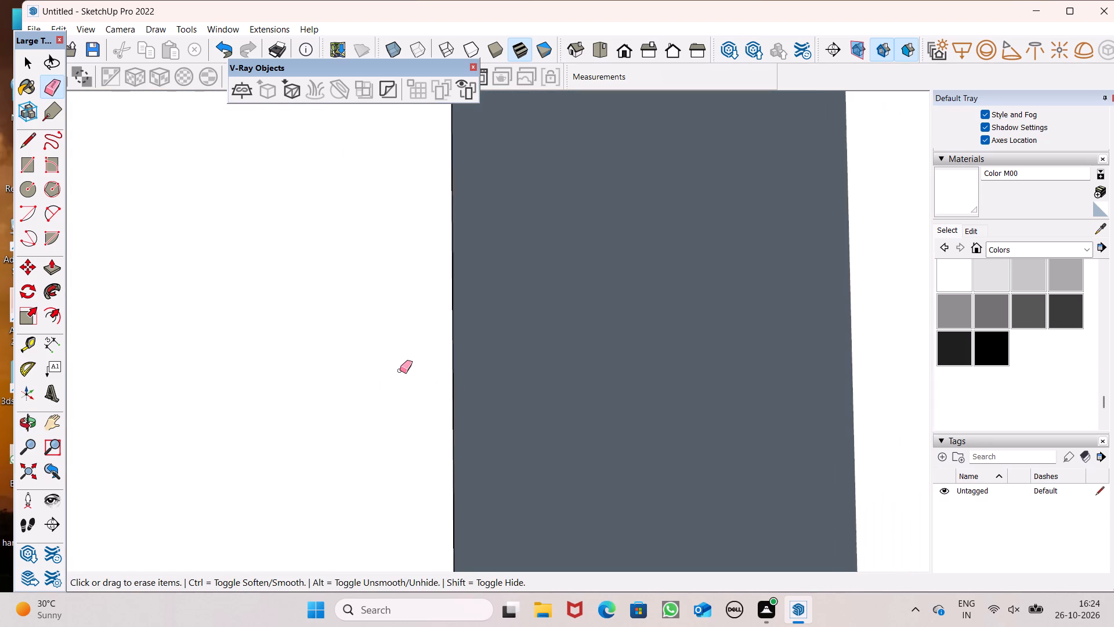
Push the face in the recessed first-floor balcony door 6" back, opening the doorway through the wall's thickness.
scroll(400, 370, down, 20)
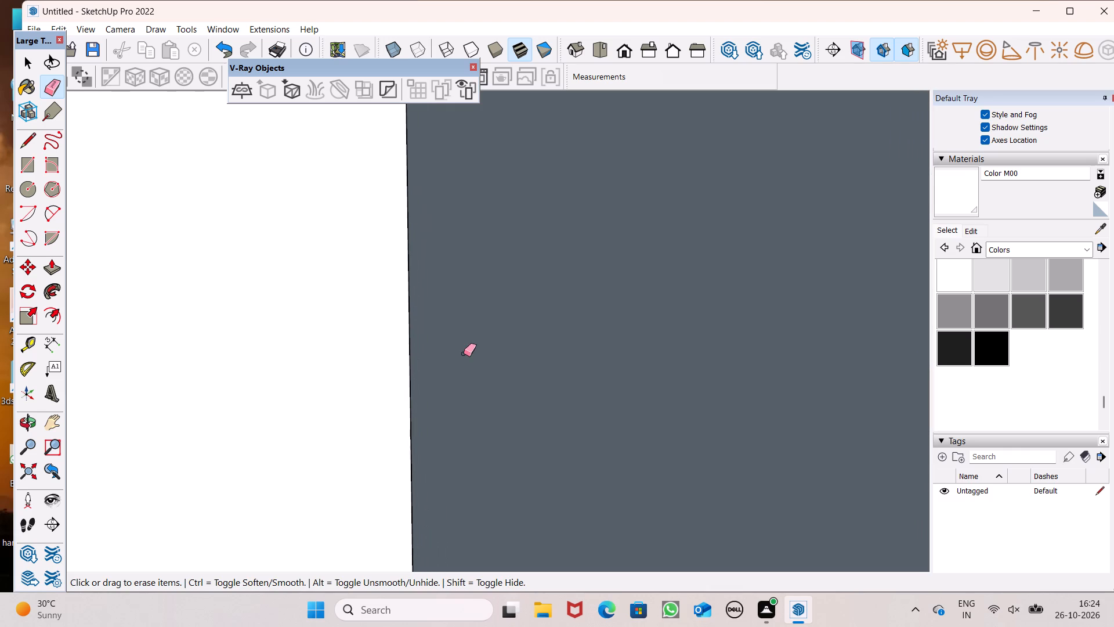
scroll(464, 354, down, 7)
scroll(470, 300, down, 6)
click(628, 56)
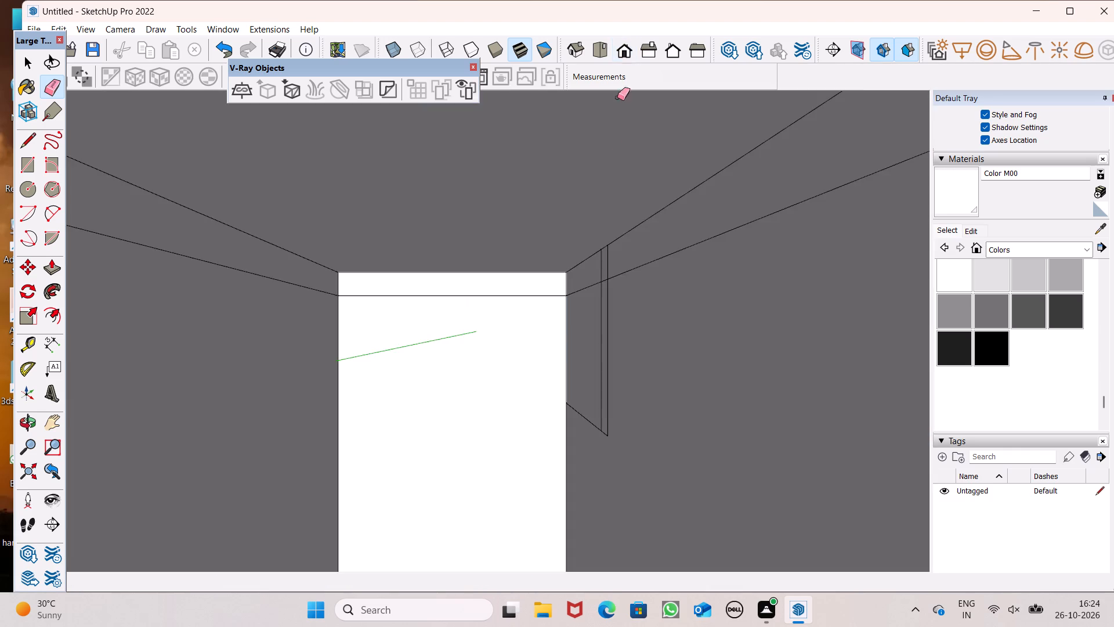
scroll(590, 304, down, 7)
scroll(565, 388, down, 16)
scroll(542, 275, down, 3)
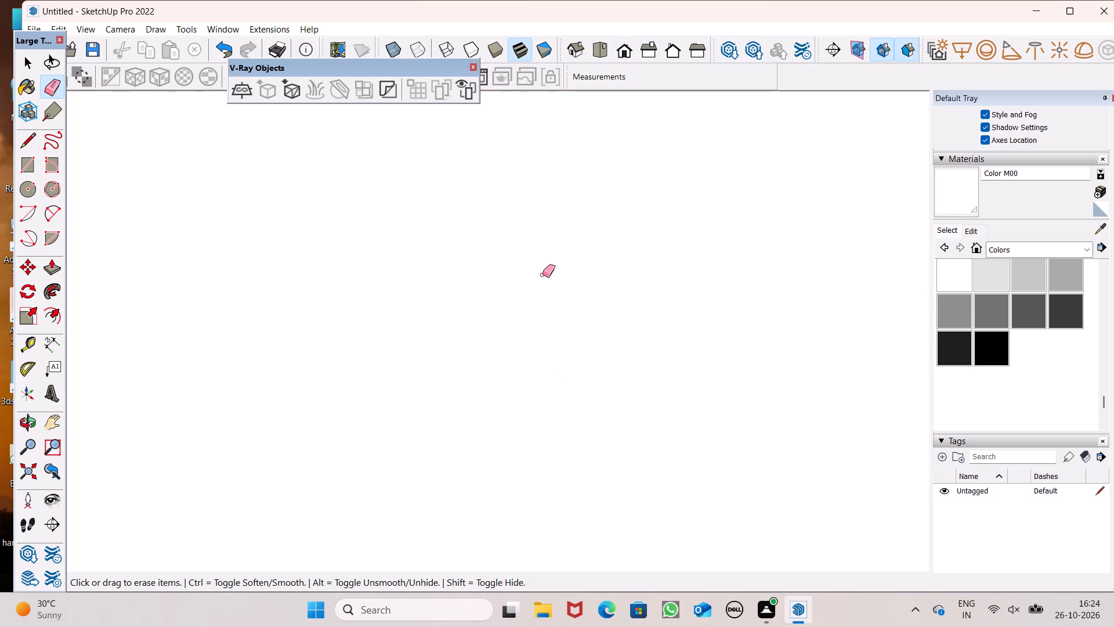
scroll(542, 275, down, 20)
scroll(558, 290, down, 11)
scroll(558, 297, down, 19)
scroll(571, 273, down, 12)
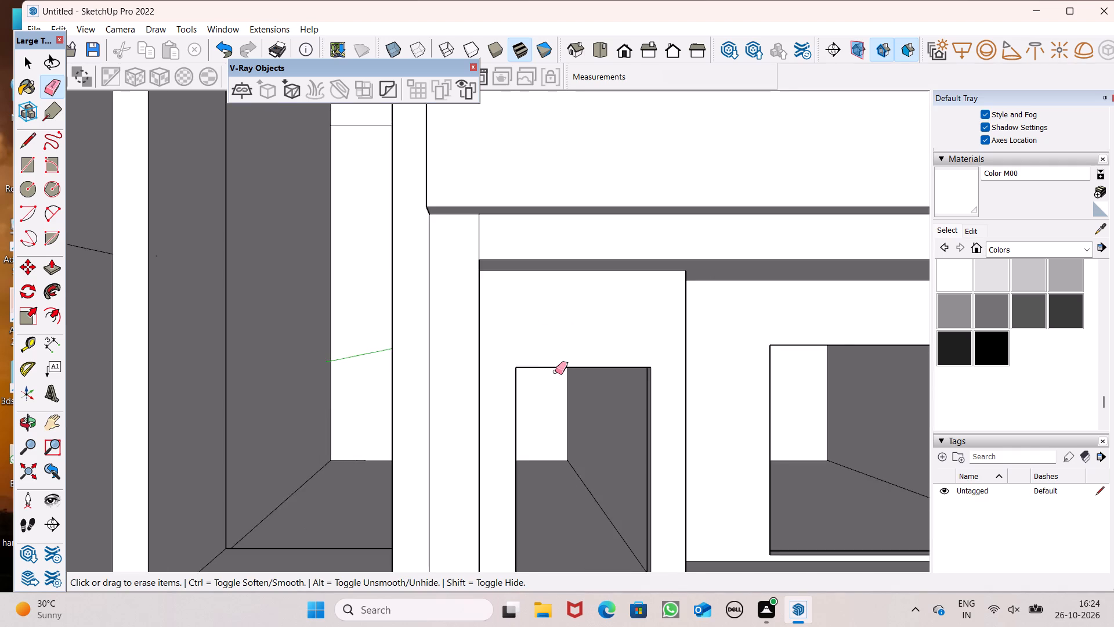
middle_drag(558, 373, 679, 392)
scroll(306, 475, down, 6)
scroll(471, 391, down, 4)
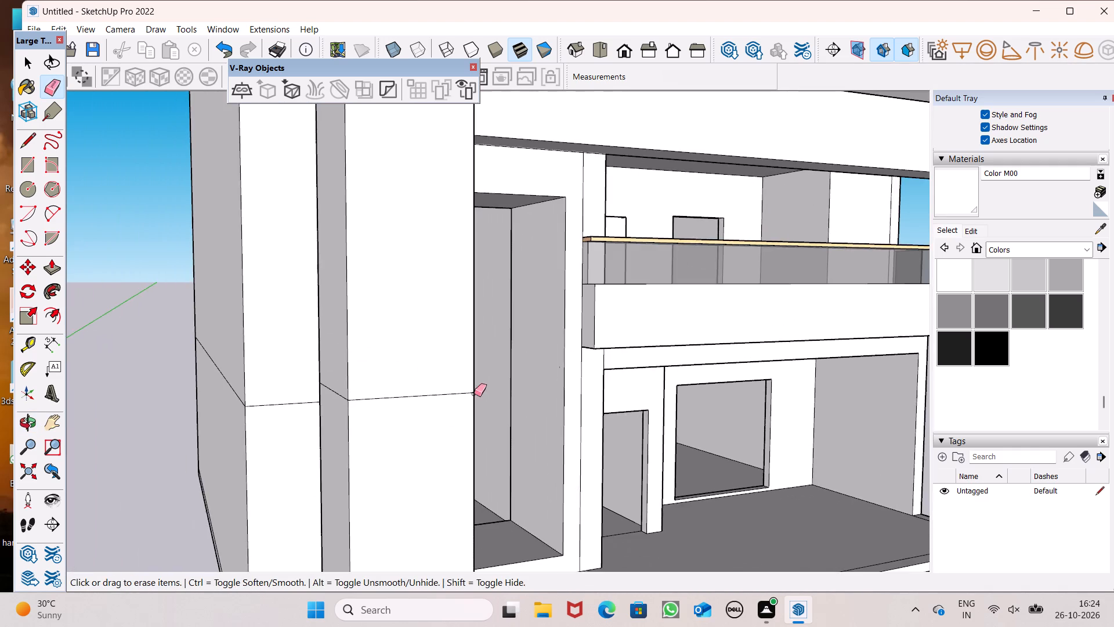
middle_drag(477, 388, 512, 473)
scroll(671, 325, up, 7)
scroll(727, 176, up, 7)
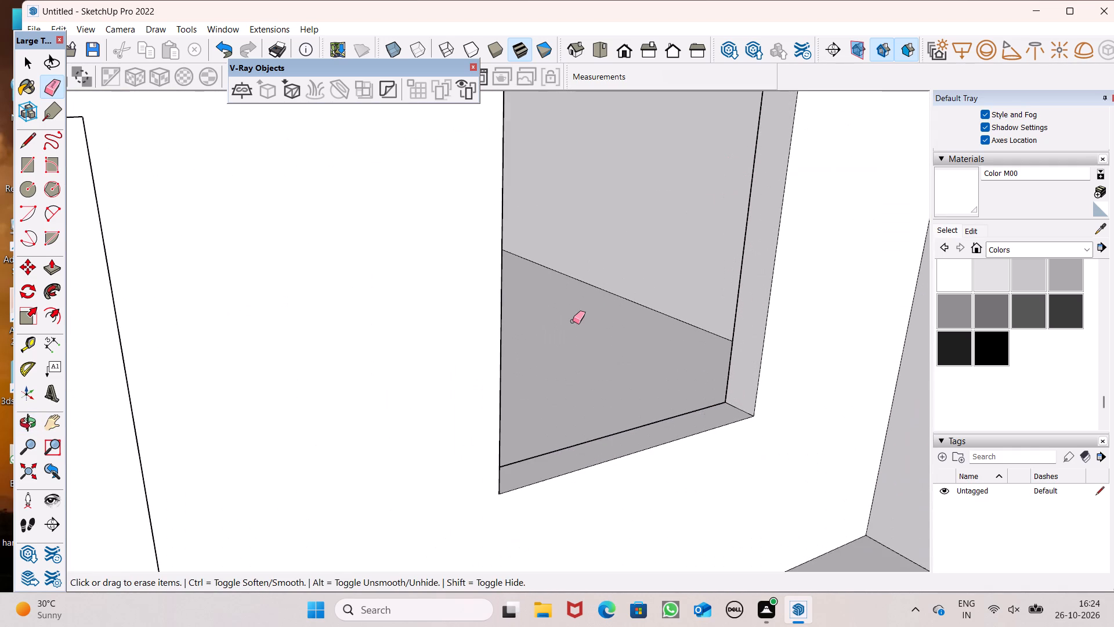
scroll(573, 322, down, 6)
scroll(524, 392, up, 5)
scroll(522, 390, down, 1)
scroll(522, 390, up, 1)
scroll(442, 434, up, 1)
middle_drag(442, 434, 471, 417)
scroll(423, 450, up, 2)
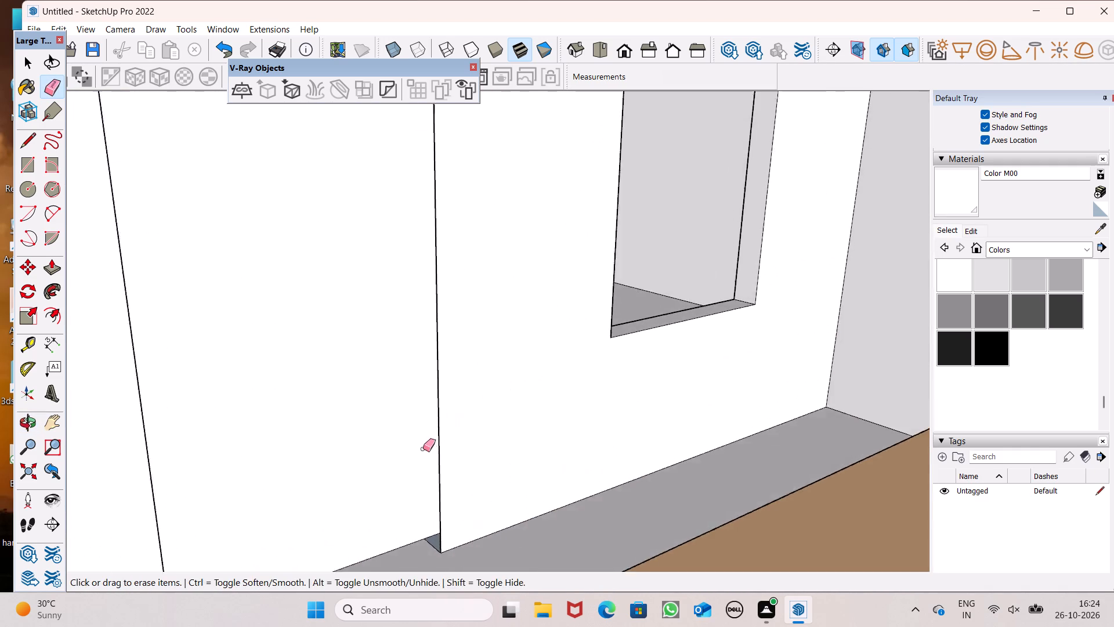
scroll(423, 449, up, 5)
middle_drag(476, 475, 631, 448)
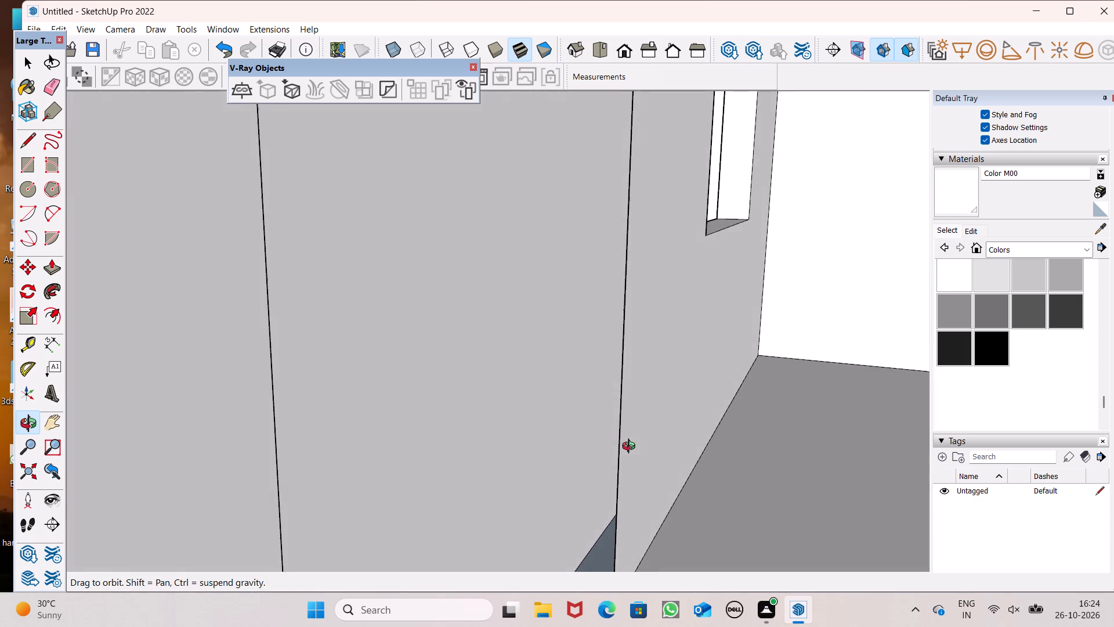
middle_drag(631, 448, 688, 451)
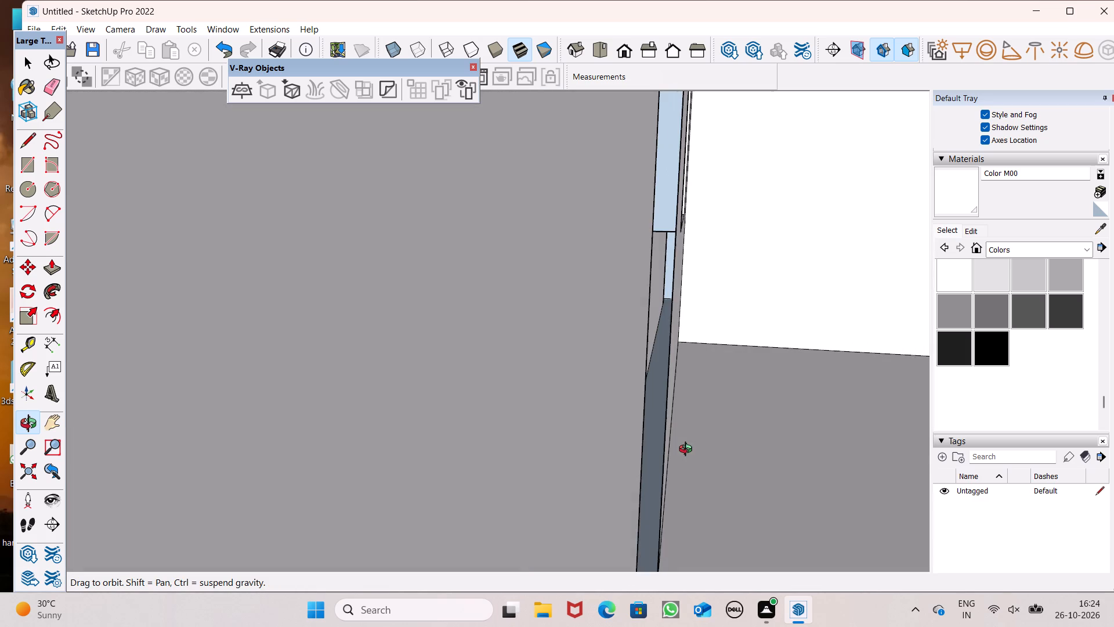
middle_drag(688, 451, 644, 439)
scroll(645, 439, up, 1)
scroll(599, 424, up, 6)
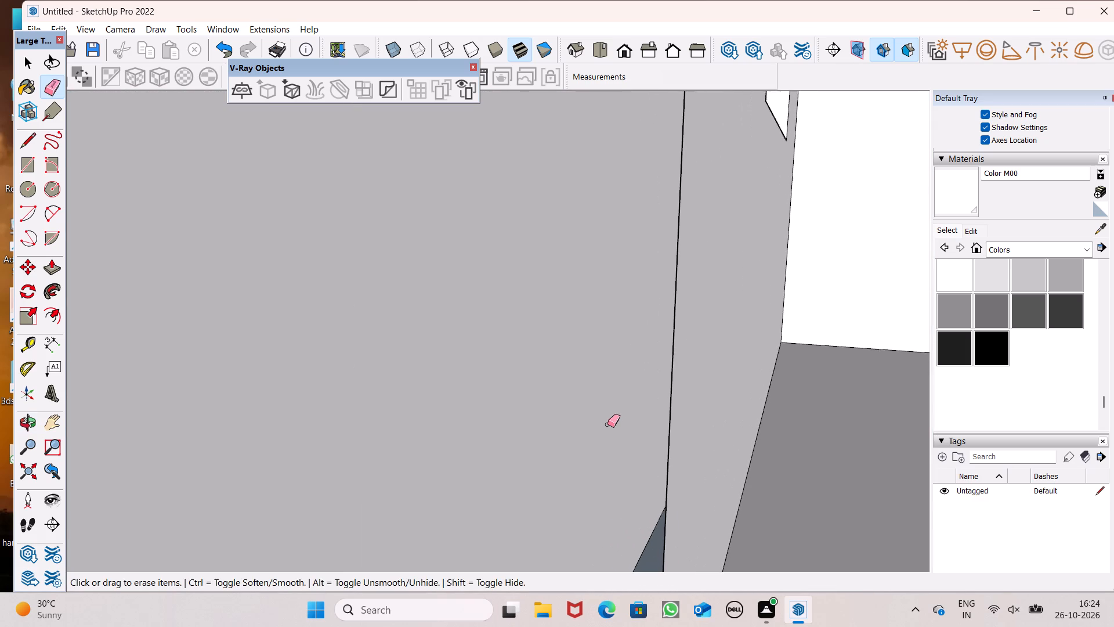
scroll(607, 424, up, 1)
middle_drag(661, 462, 690, 463)
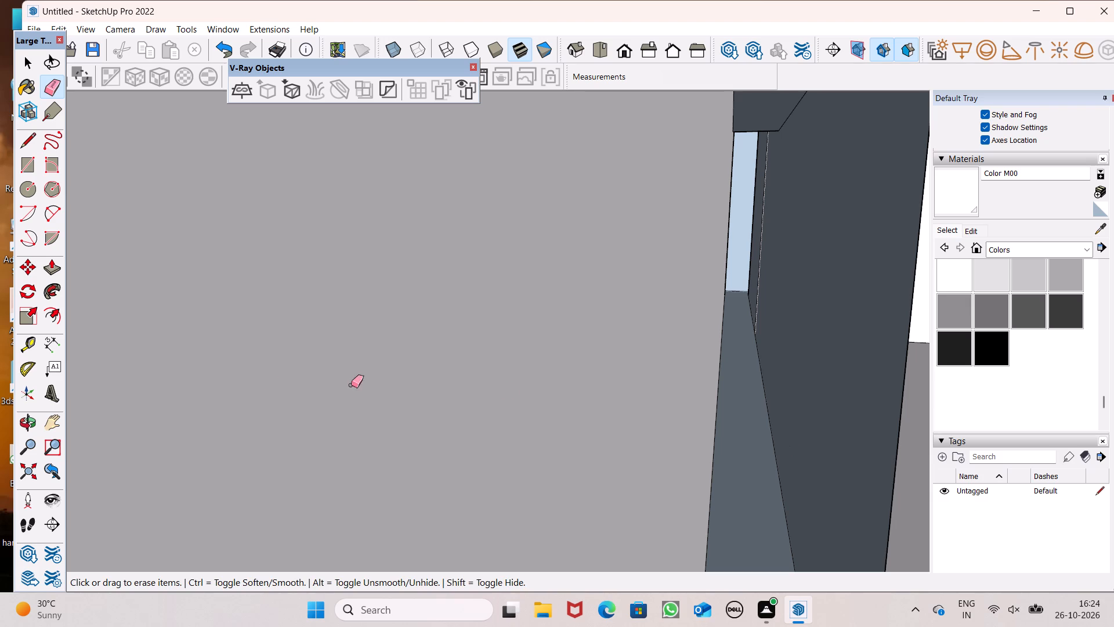
click(45, 269)
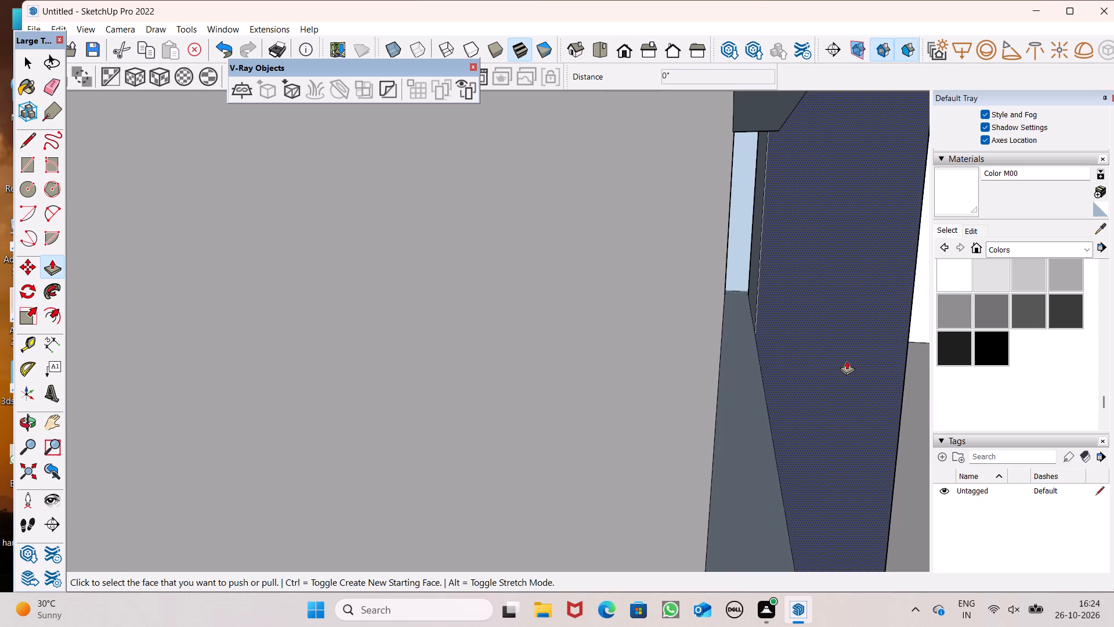
drag(847, 361, 704, 410)
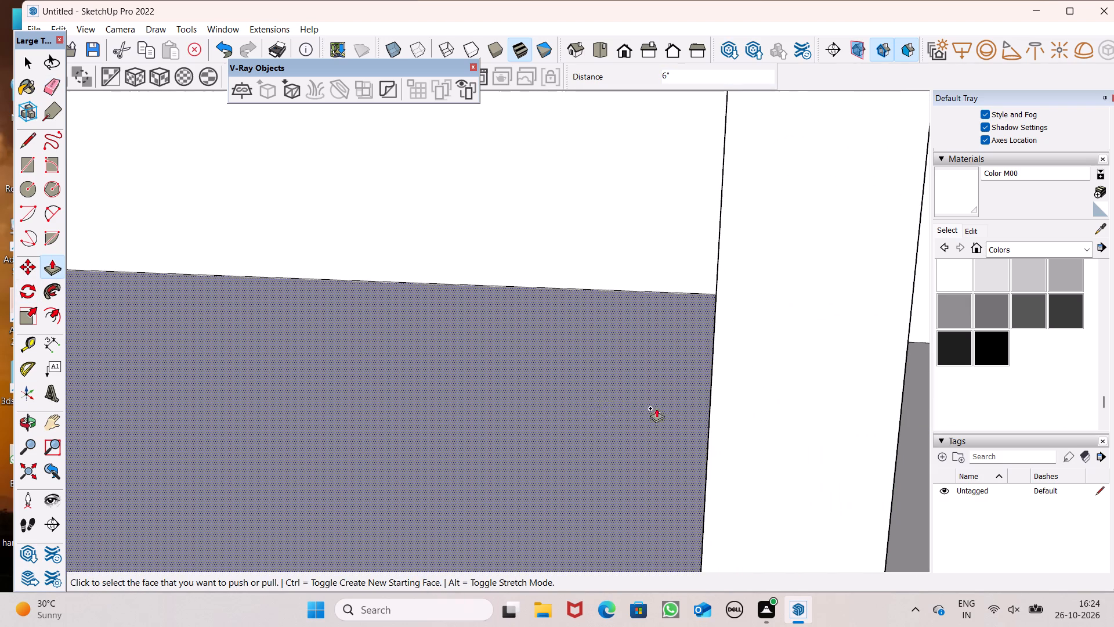
Examine the first-floor balcony doorway and the openings on both floors across the whole front of the house.
scroll(593, 401, down, 5)
middle_drag(619, 409, 435, 443)
scroll(456, 403, down, 2)
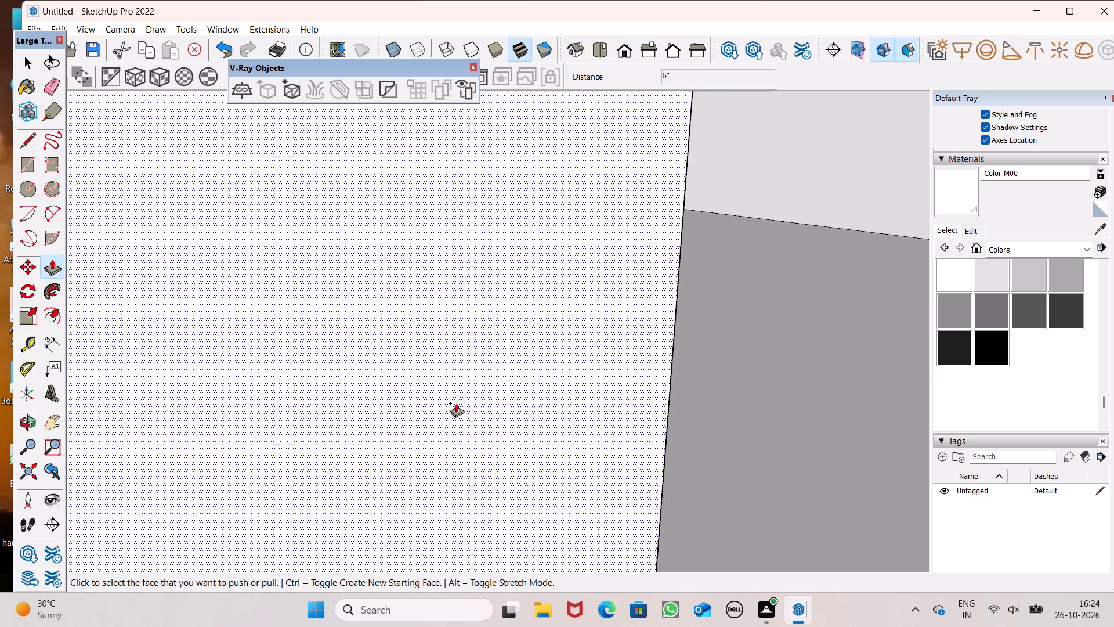
scroll(456, 403, down, 10)
key(space)
scroll(550, 379, down, 10)
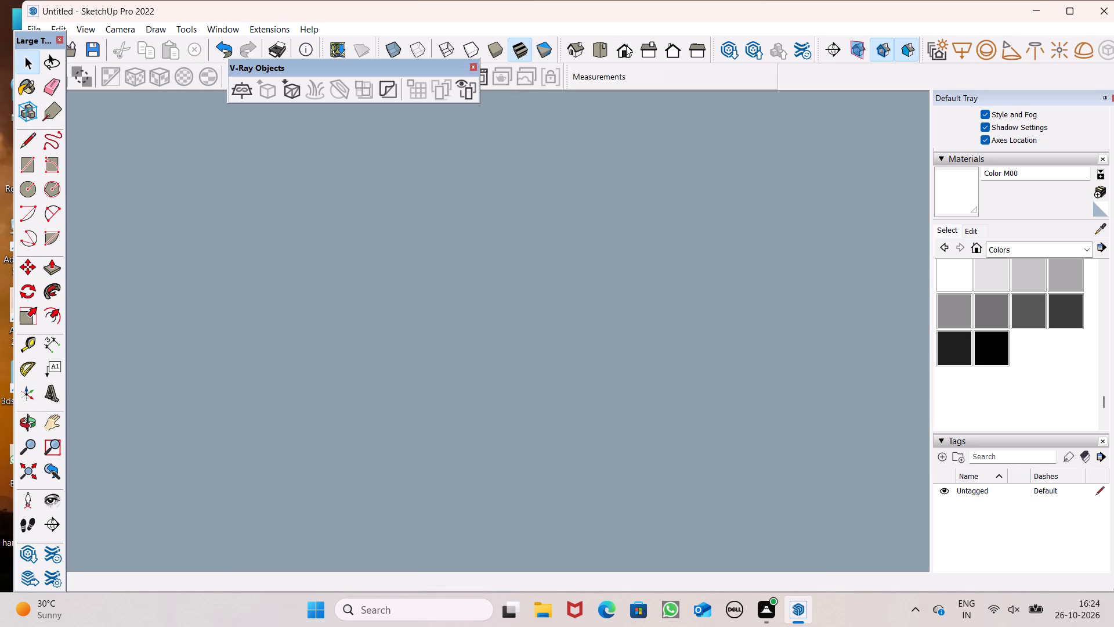
click(626, 45)
scroll(579, 188, down, 1)
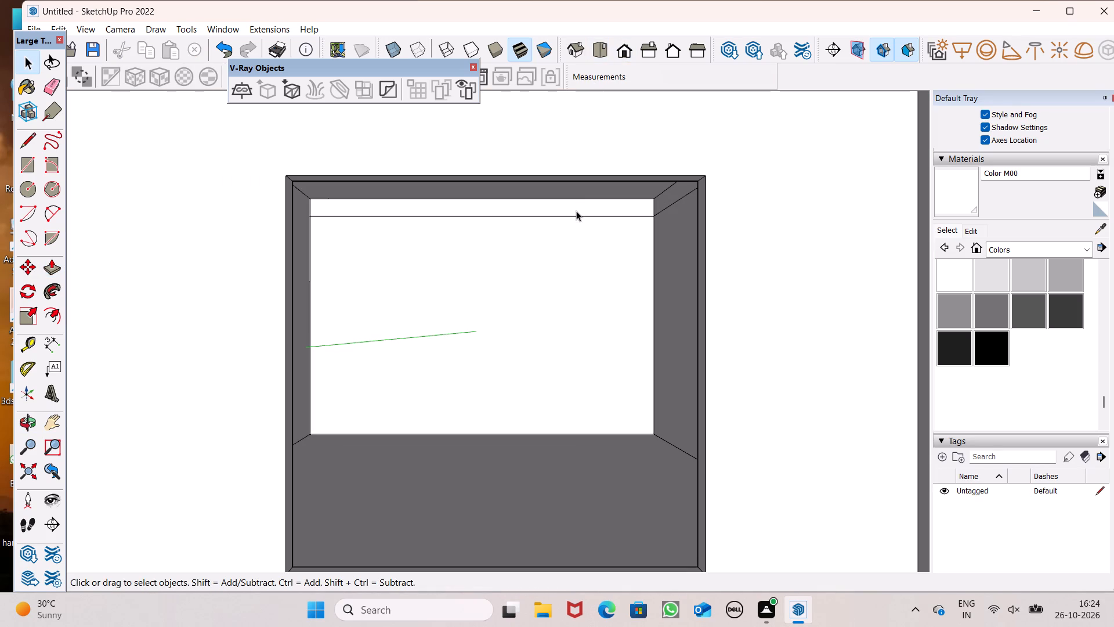
scroll(559, 233, down, 8)
middle_drag(558, 277, 564, 388)
scroll(513, 342, down, 3)
middle_drag(580, 342, 620, 321)
scroll(526, 275, down, 1)
scroll(515, 269, up, 10)
scroll(475, 153, up, 7)
middle_drag(486, 207, 671, 254)
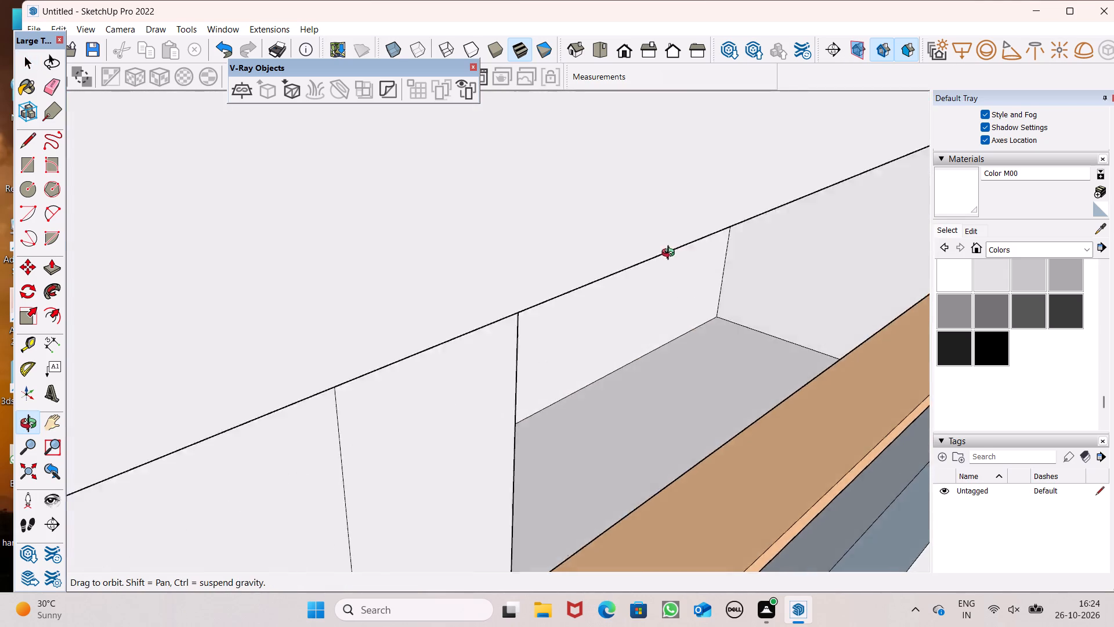
middle_drag(671, 254, 538, 242)
scroll(531, 201, down, 16)
middle_drag(733, 250, 601, 236)
scroll(597, 259, down, 3)
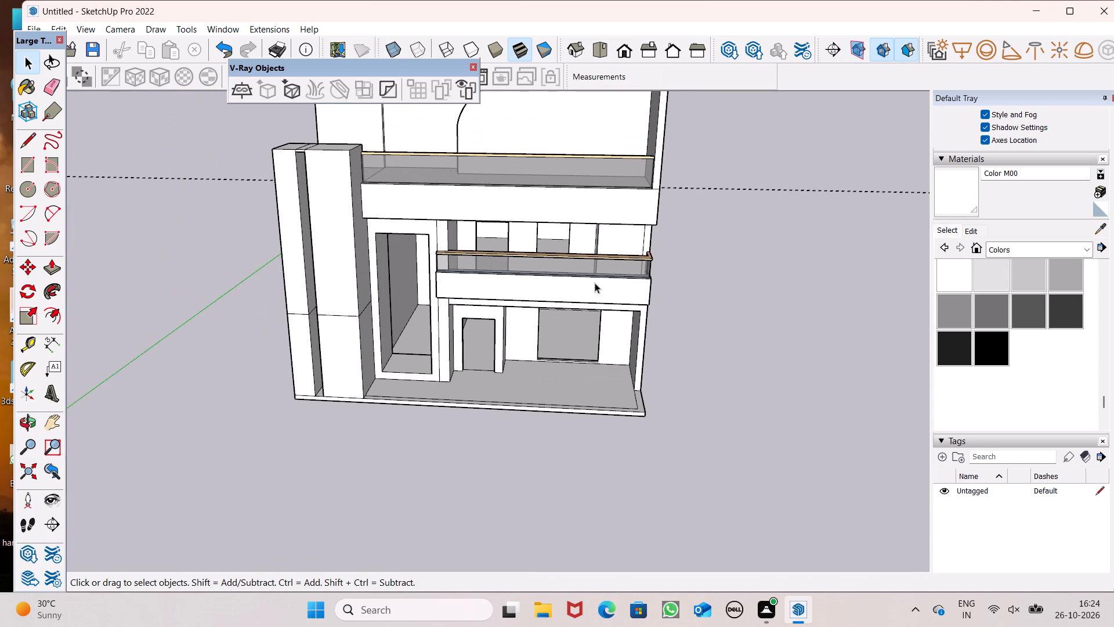
scroll(613, 307, down, 2)
scroll(528, 299, up, 7)
middle_drag(612, 293, 629, 238)
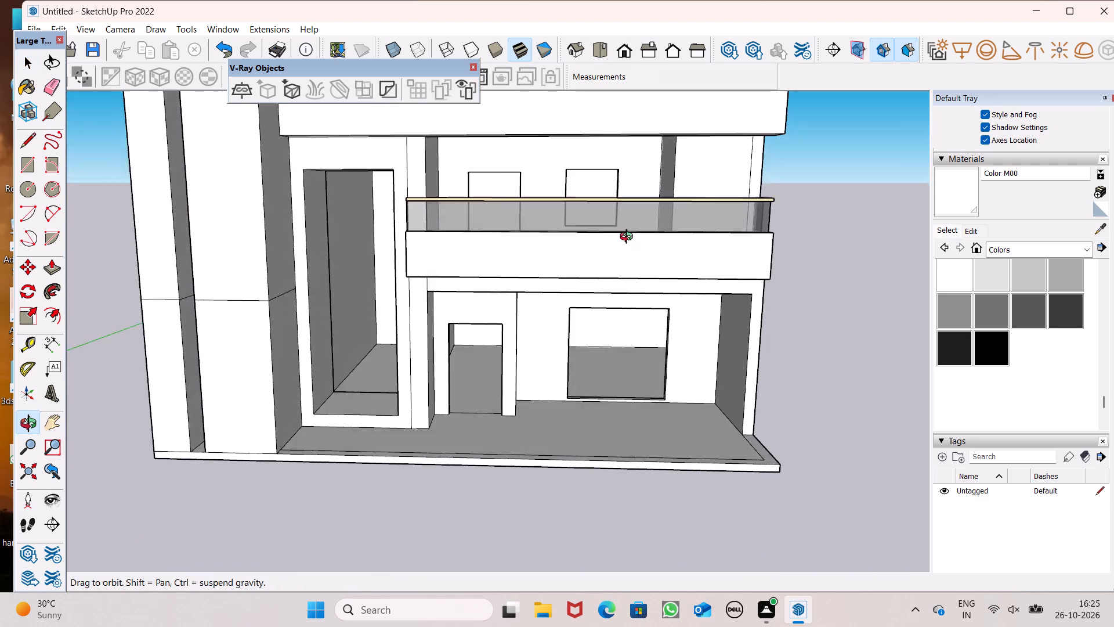
middle_drag(629, 238, 629, 236)
scroll(629, 236, up, 1)
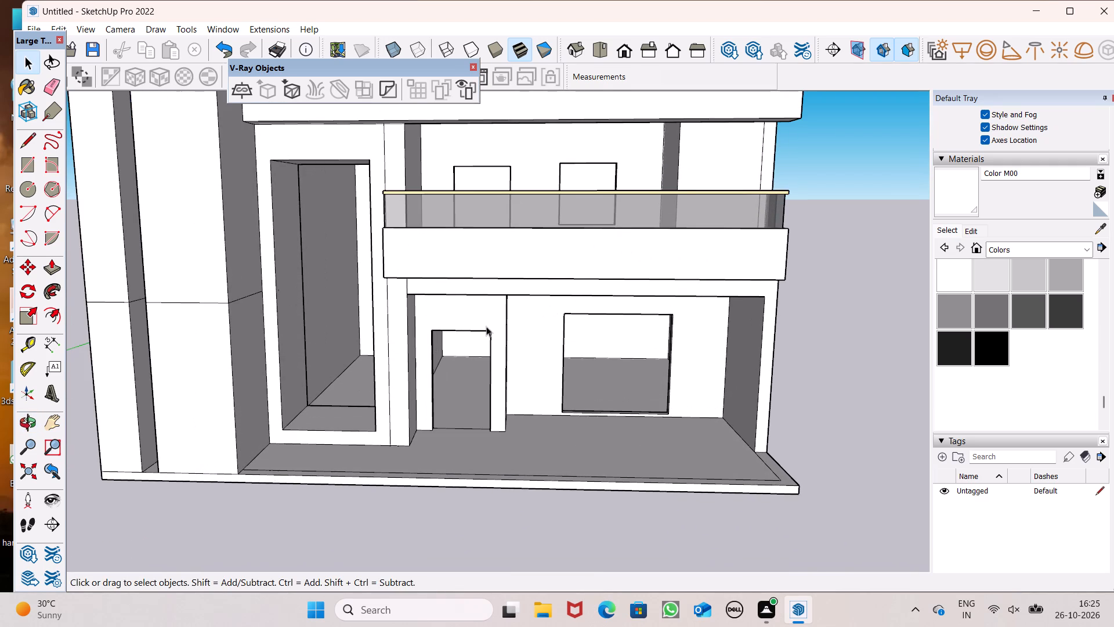
scroll(486, 326, down, 1)
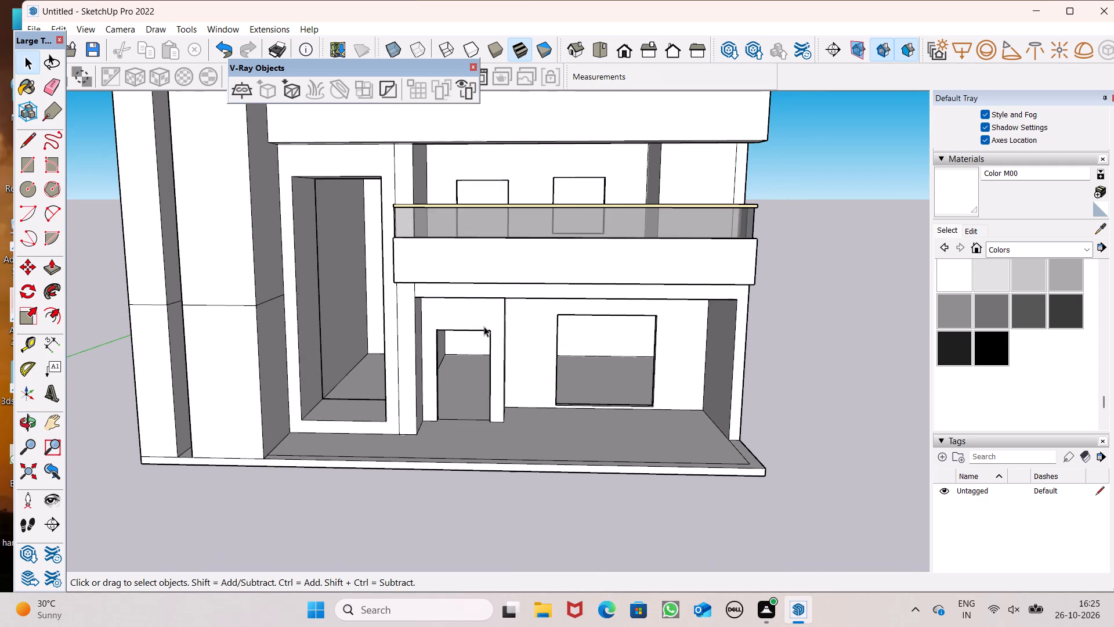
scroll(484, 326, down, 1)
scroll(355, 262, down, 6)
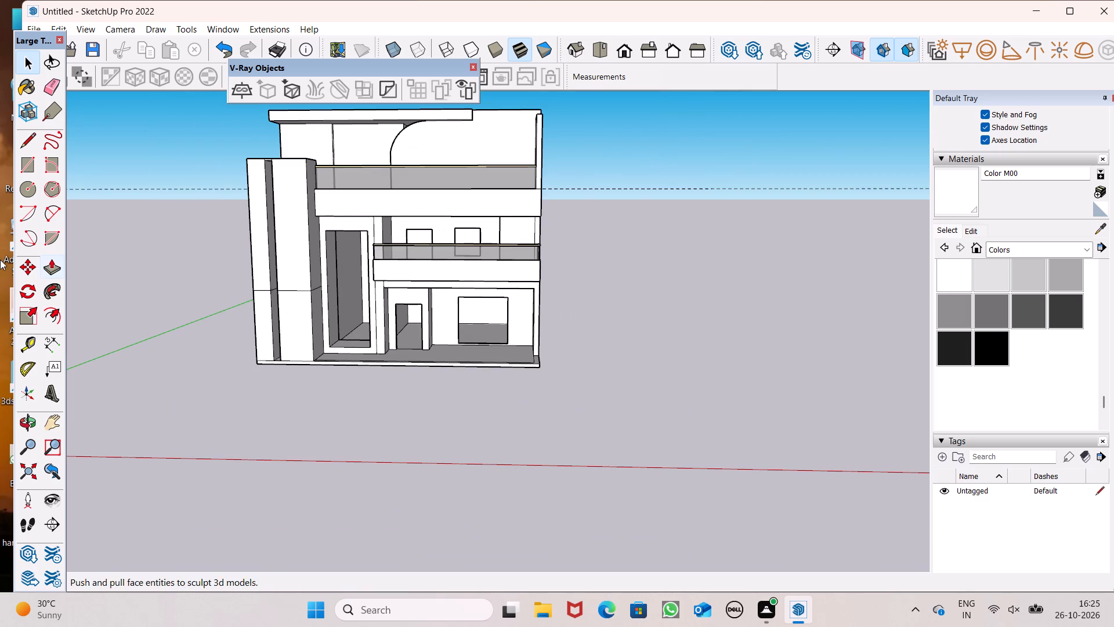
Erase the dashed guide line running across the scene behind the house.
click(55, 88)
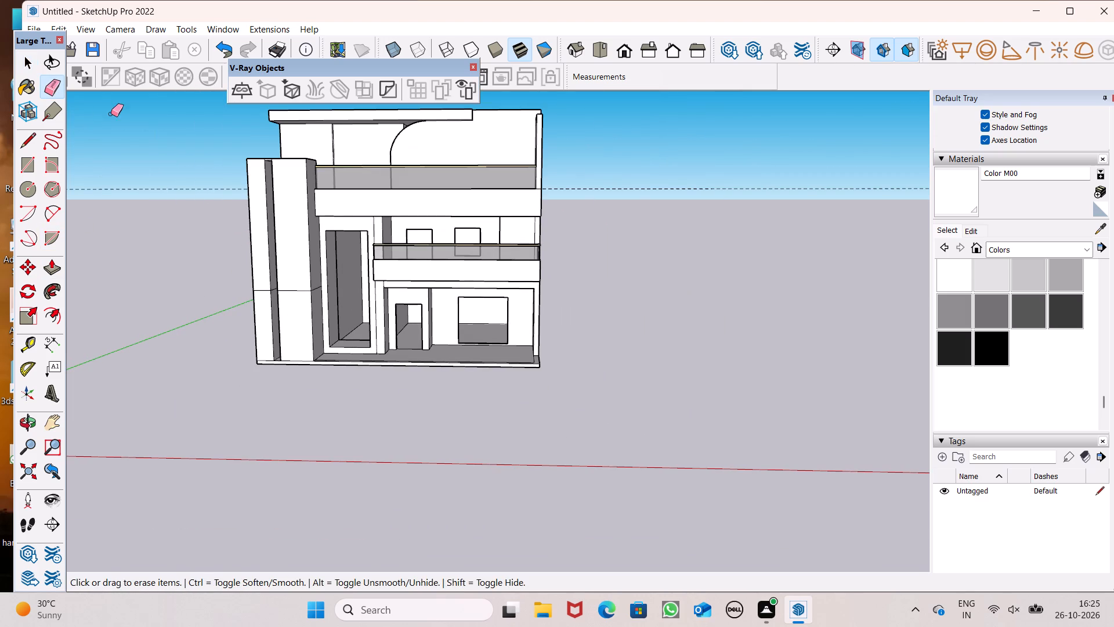
drag(132, 184, 136, 202)
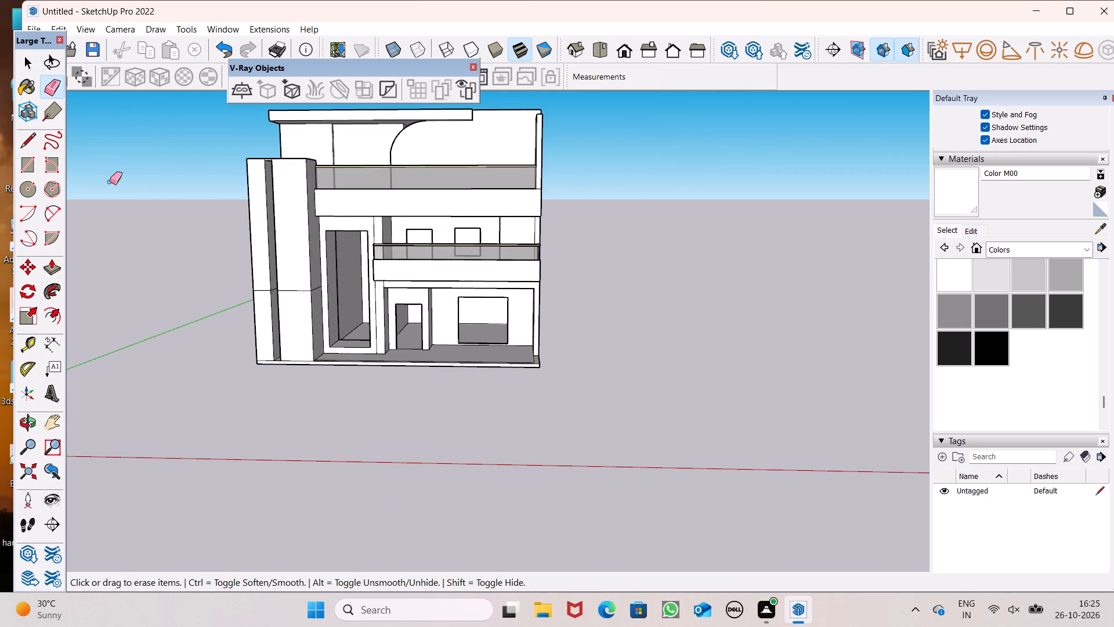
Draw a separate upright 4' by 7' rectangle, parallel to the front facade, in the open space beside the house.
click(24, 161)
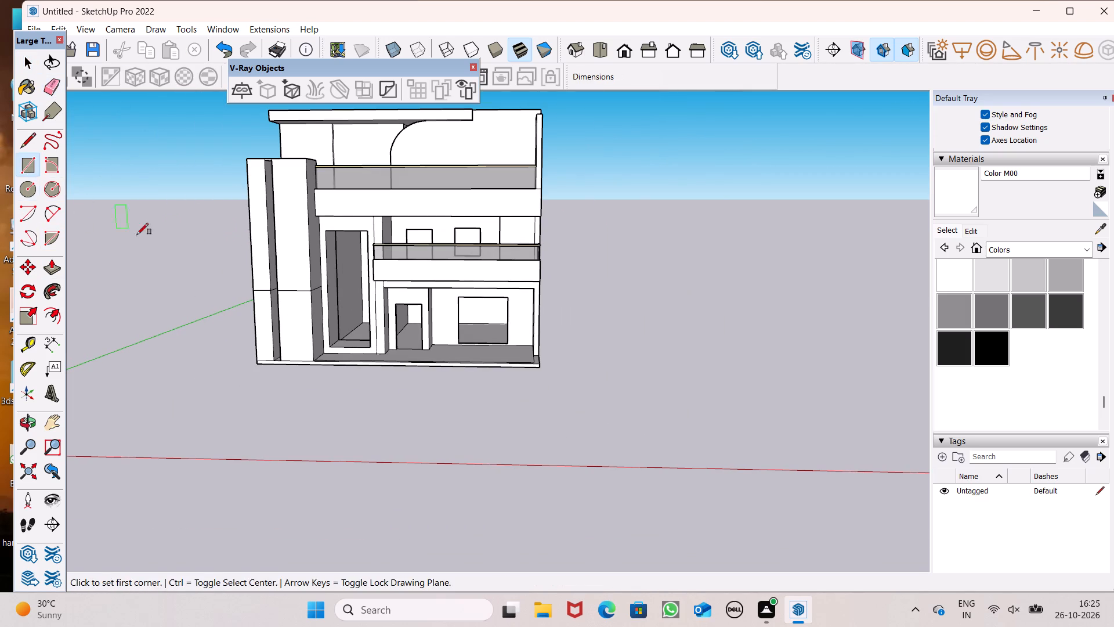
middle_drag(726, 361, 689, 311)
scroll(666, 302, up, 5)
scroll(674, 351, down, 1)
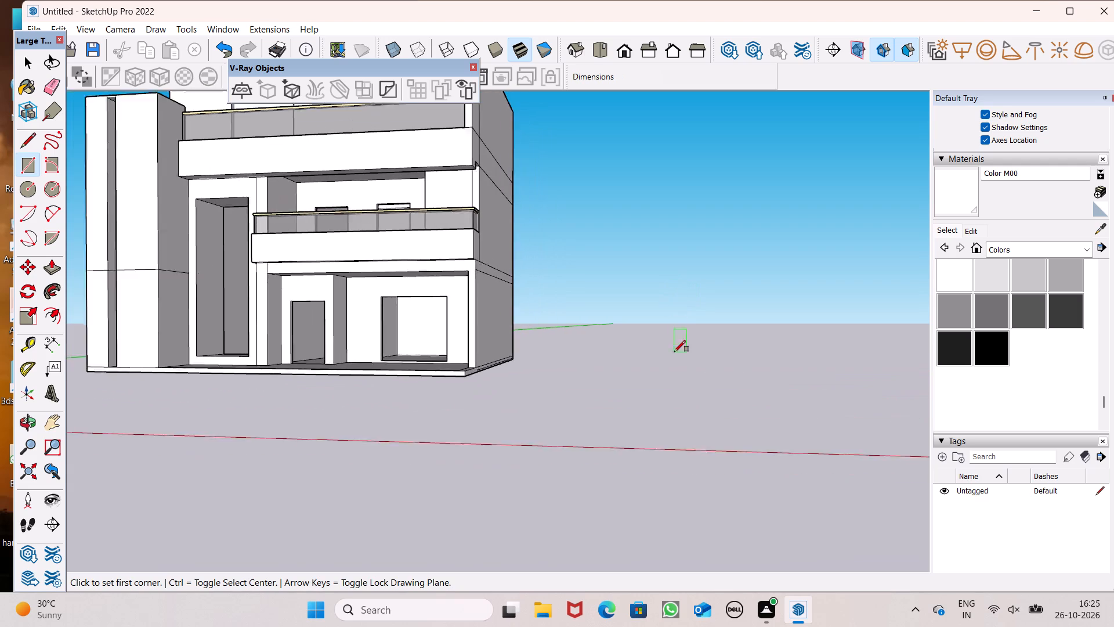
scroll(674, 352, down, 1)
middle_drag(761, 410, 762, 370)
scroll(618, 355, up, 3)
scroll(625, 372, down, 4)
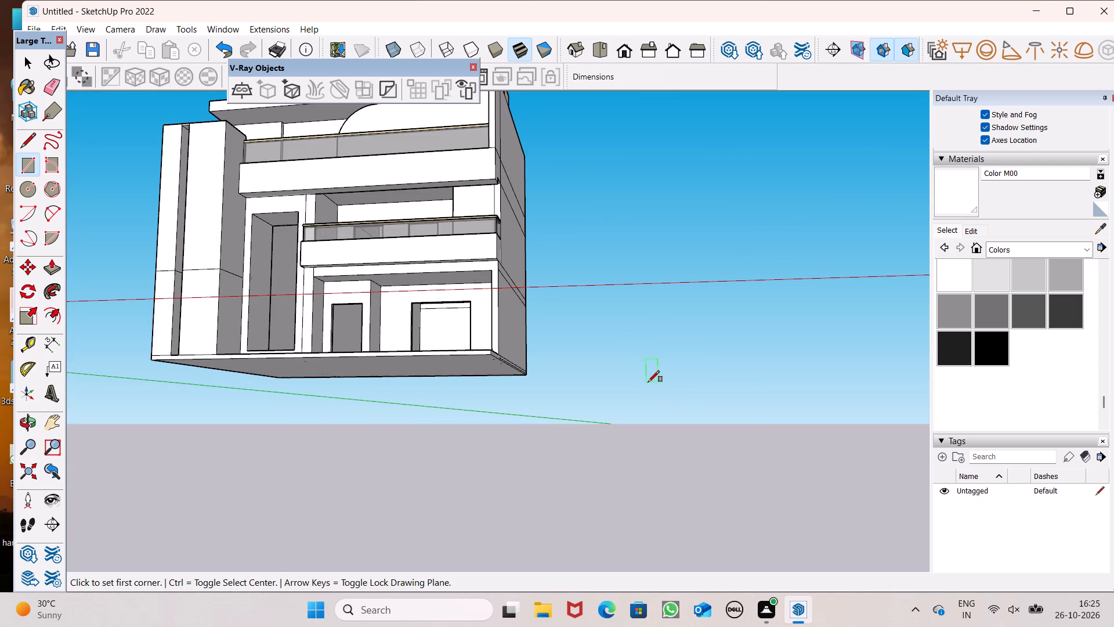
scroll(654, 382, down, 1)
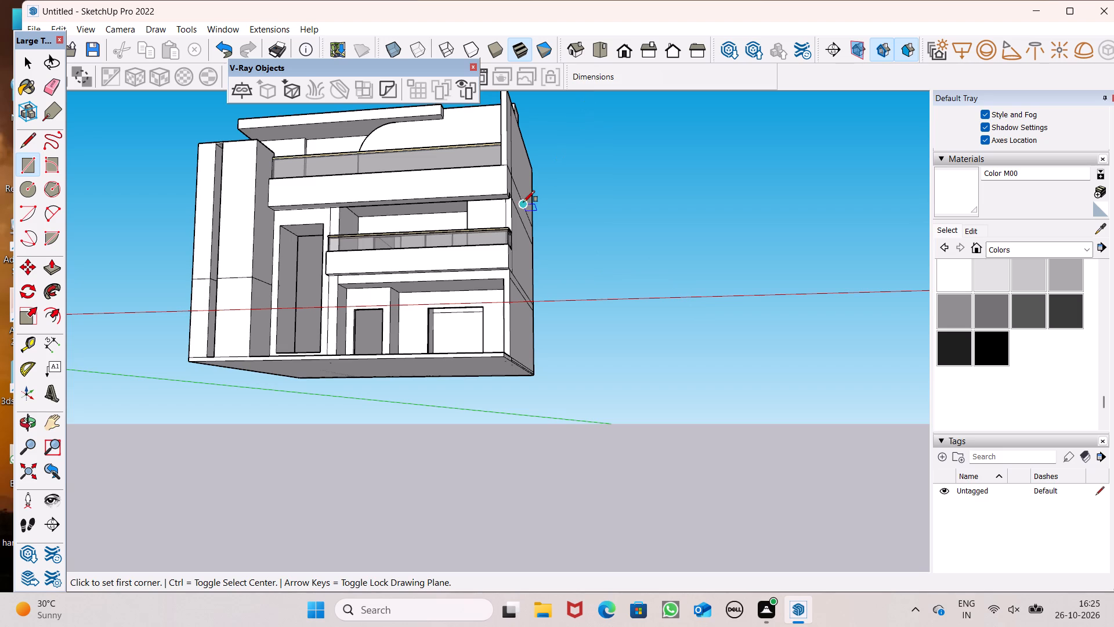
middle_drag(531, 315, 591, 345)
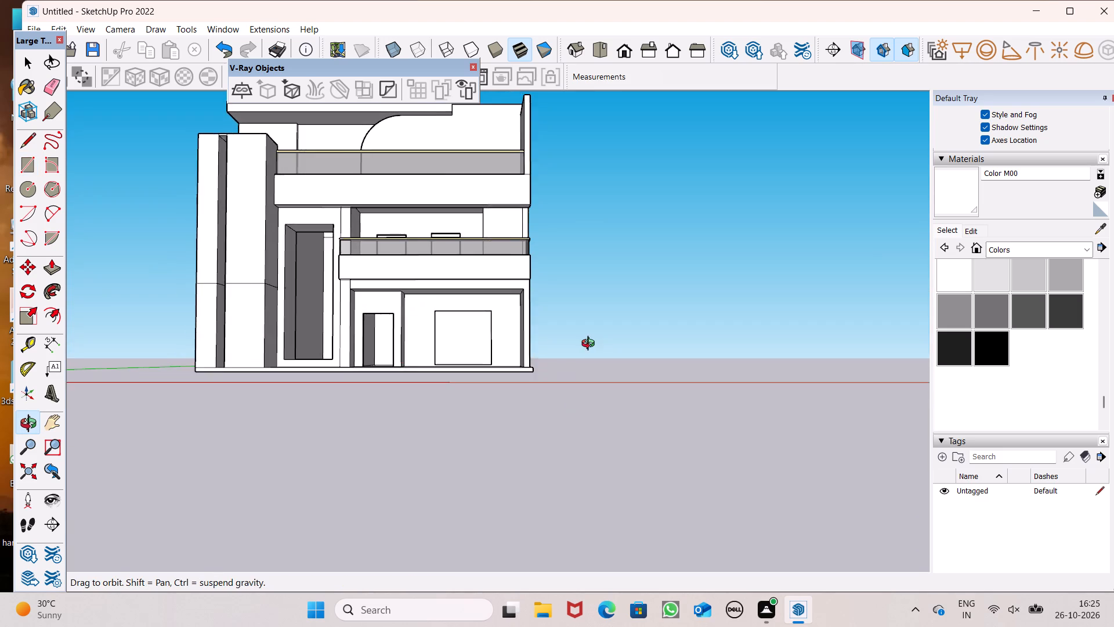
middle_drag(591, 345, 588, 343)
middle_drag(775, 329, 751, 286)
middle_drag(750, 304, 745, 351)
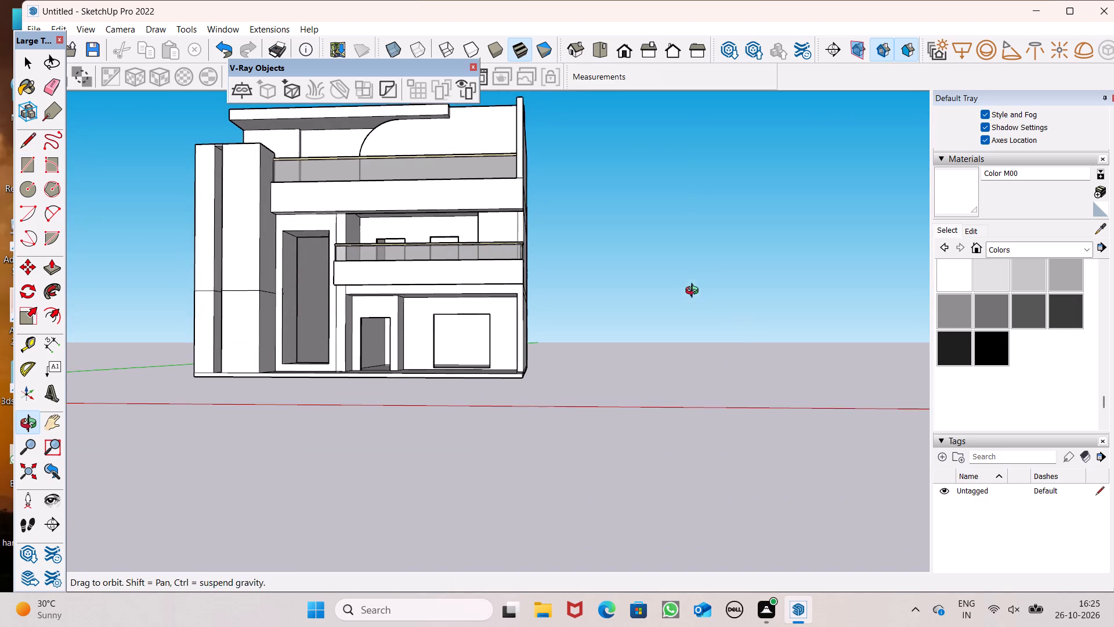
scroll(695, 292, up, 4)
scroll(519, 243, down, 1)
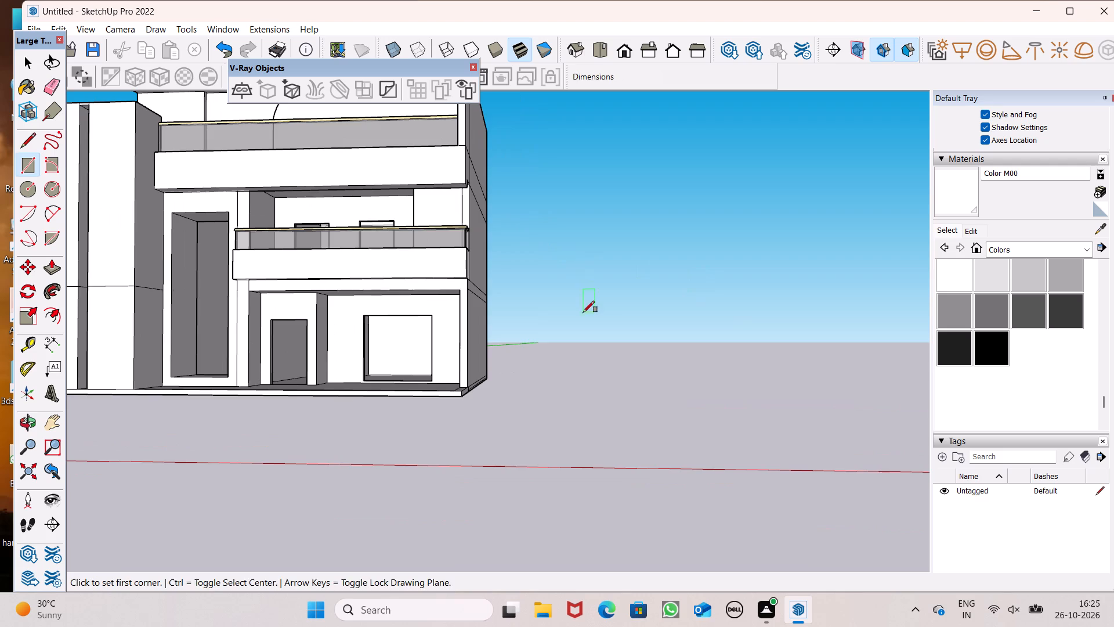
middle_drag(584, 312, 591, 284)
middle_drag(590, 284, 595, 293)
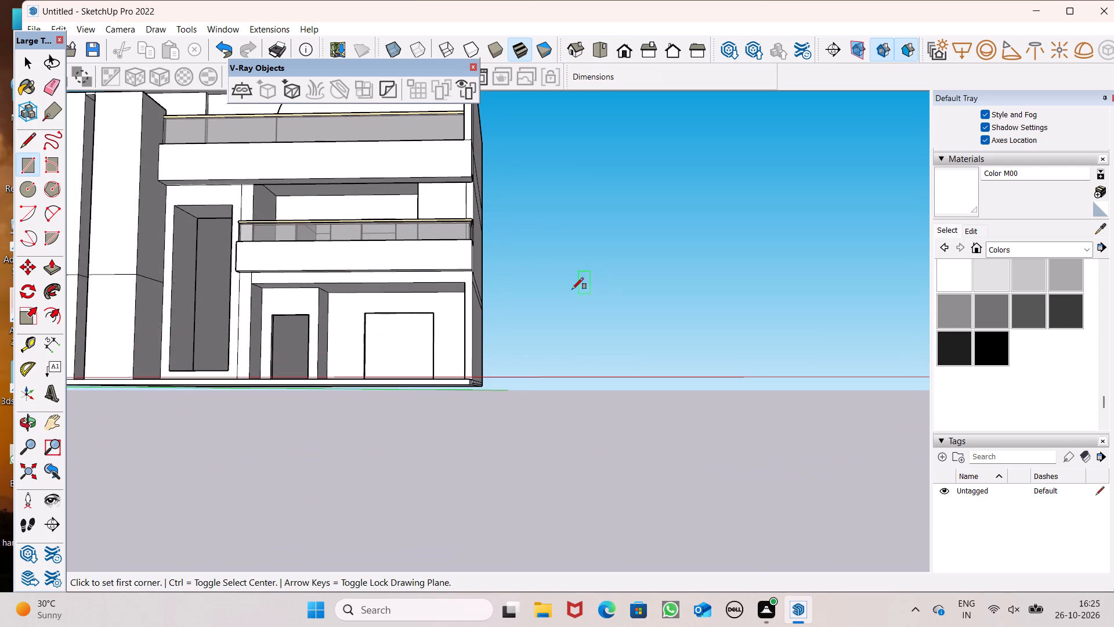
click(542, 262)
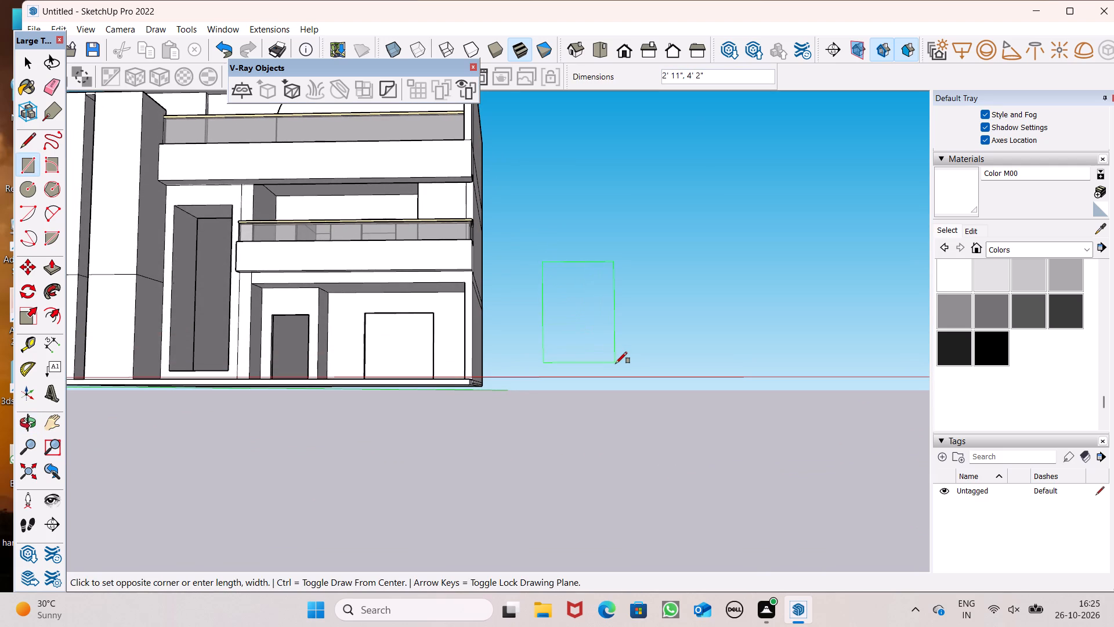
text(4',7')
key(Return)
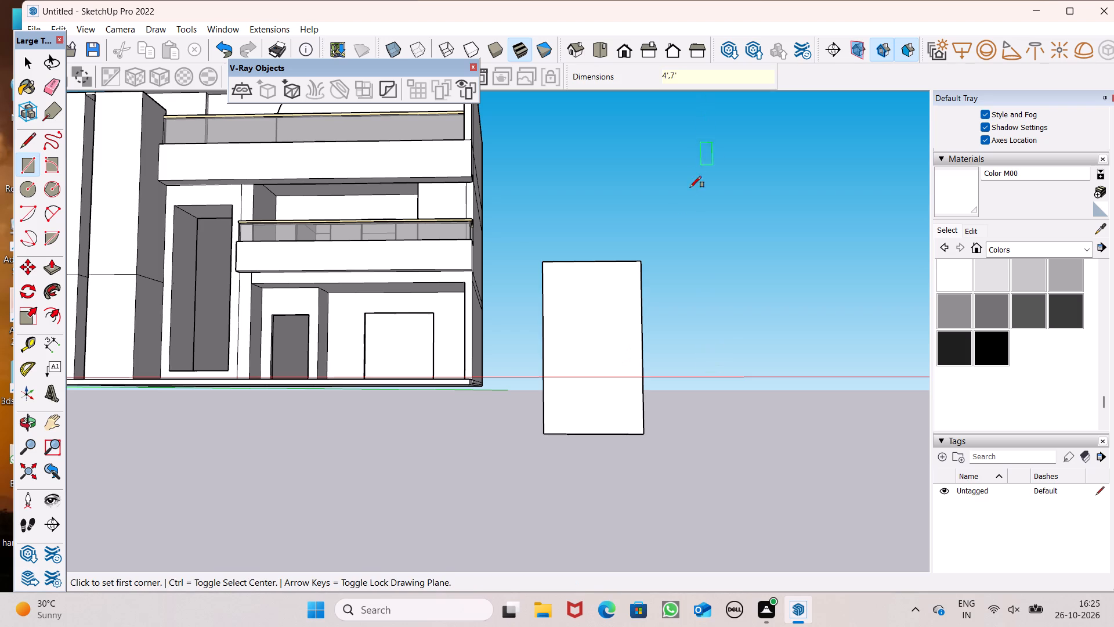
Move the whole 4' by 7' panel up and back so it stands beside the house, level with its floors.
scroll(671, 221, down, 3)
key(space)
middle_drag(657, 225, 657, 286)
triple_click(612, 529)
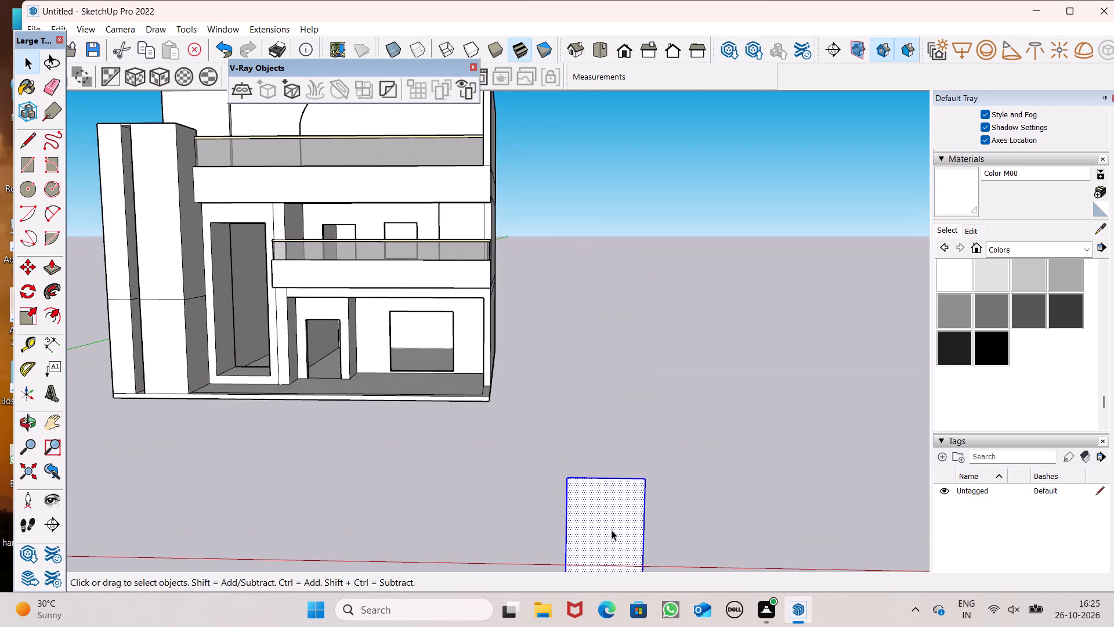
key(m)
key(Return)
drag(619, 517, 642, 254)
key(space)
click(729, 442)
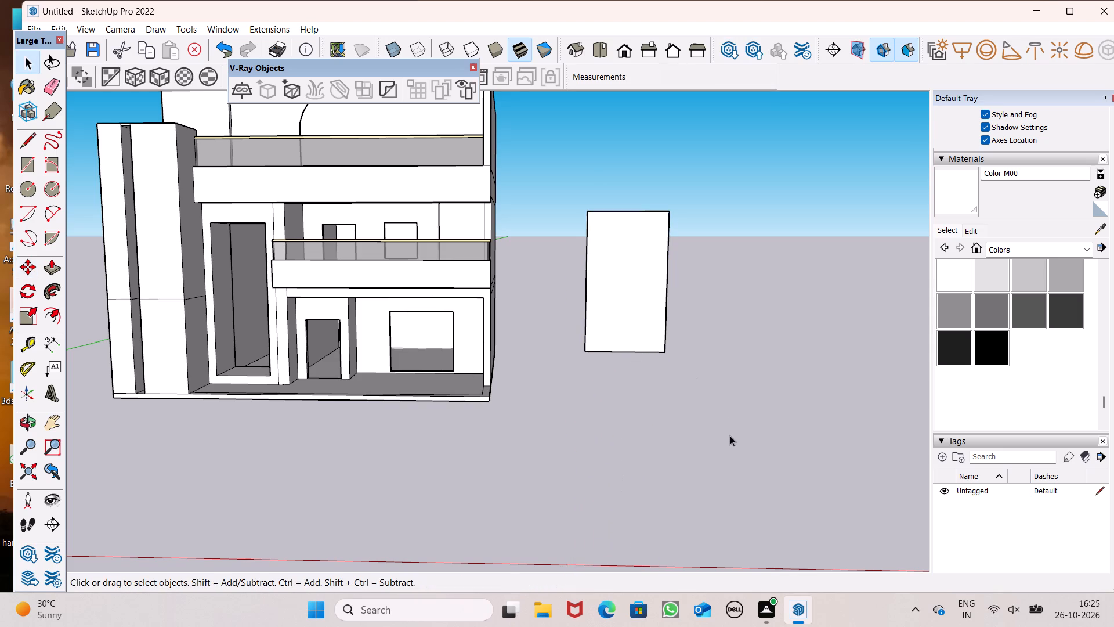
Offset the panel's outline inward by about 3" to form a uniform frame border.
scroll(728, 408, up, 1)
scroll(626, 152, up, 2)
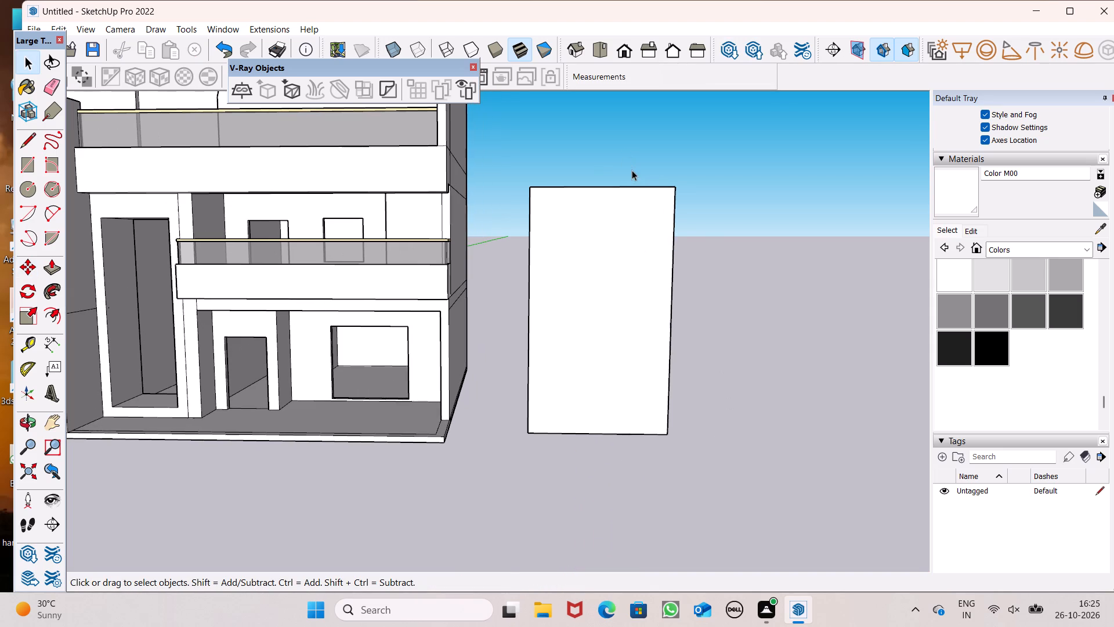
click(57, 319)
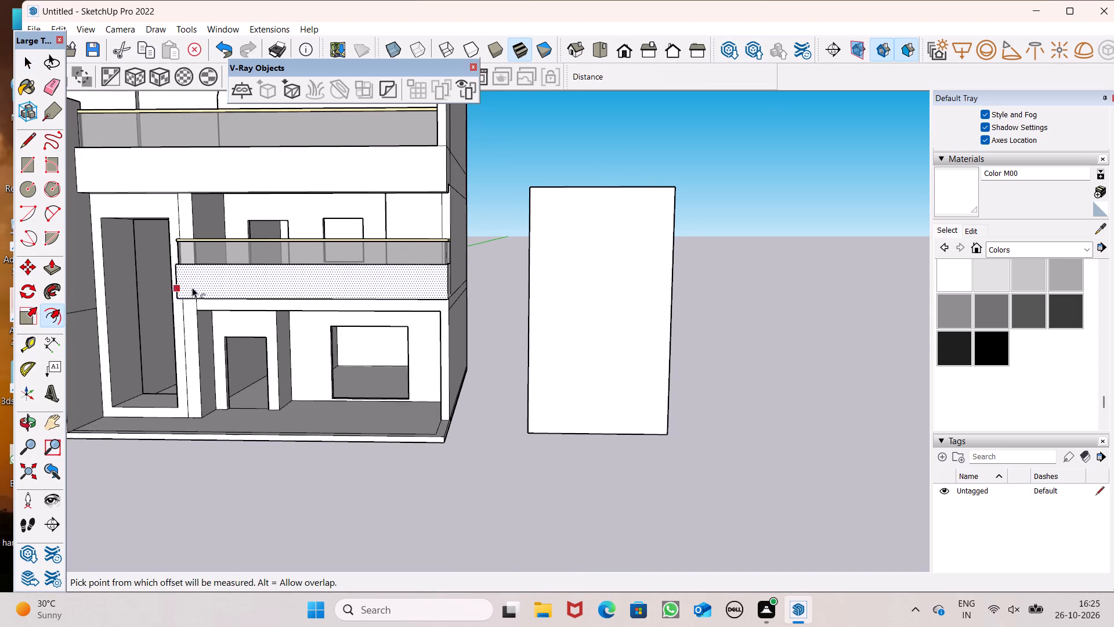
click(589, 201)
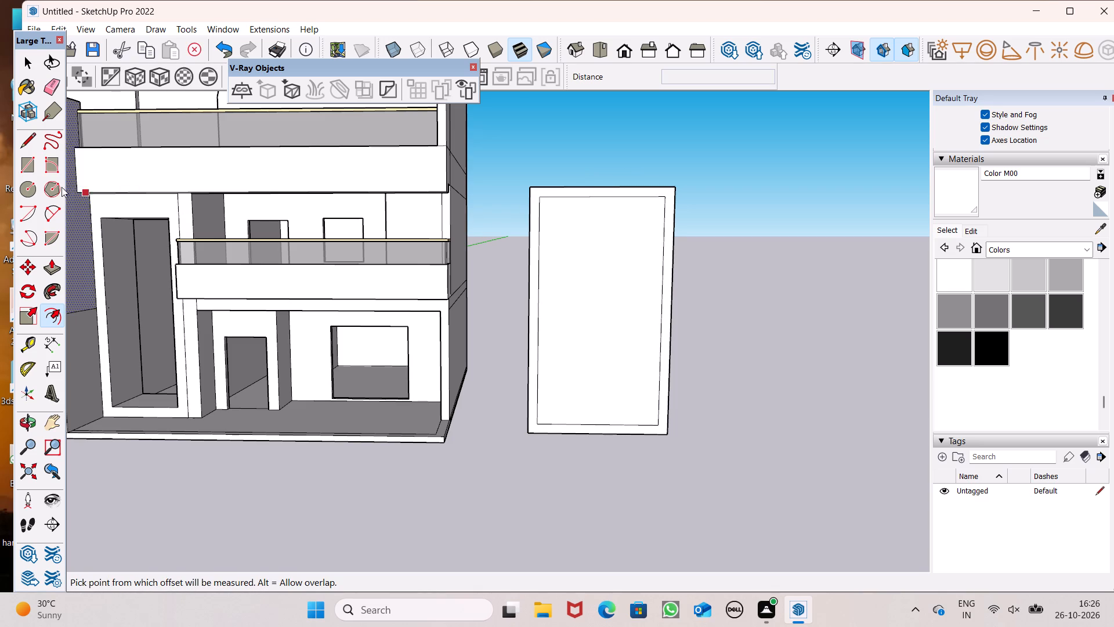
Draw a narrow vertical strip about 1 11/16" by 6' 5 9/16" between the frame's inner top and bottom edges, near the middle.
click(26, 165)
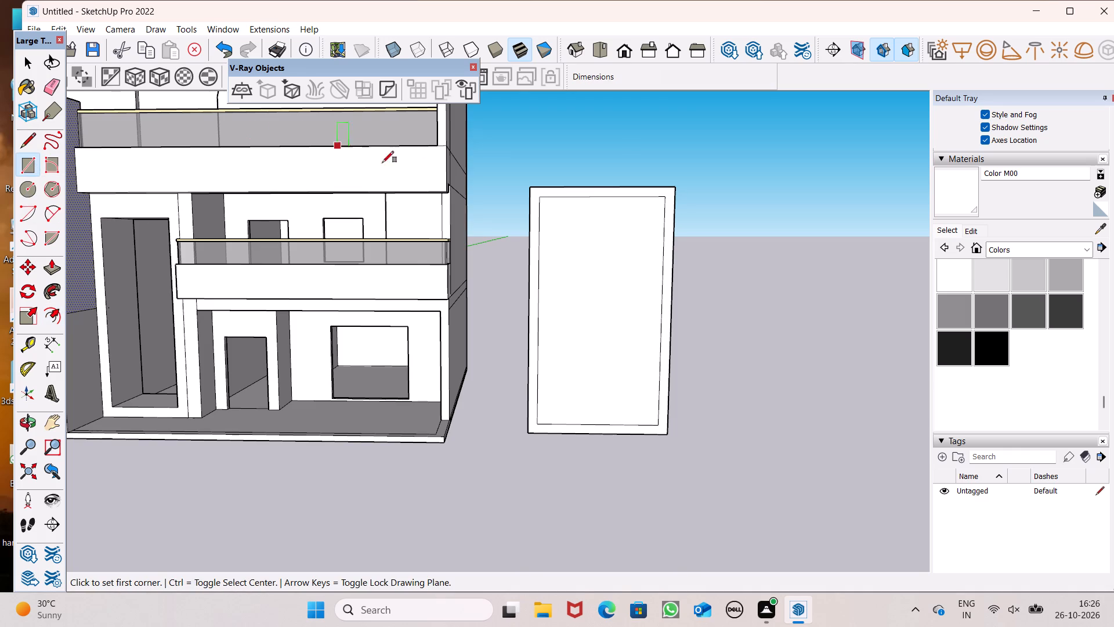
scroll(612, 193, up, 7)
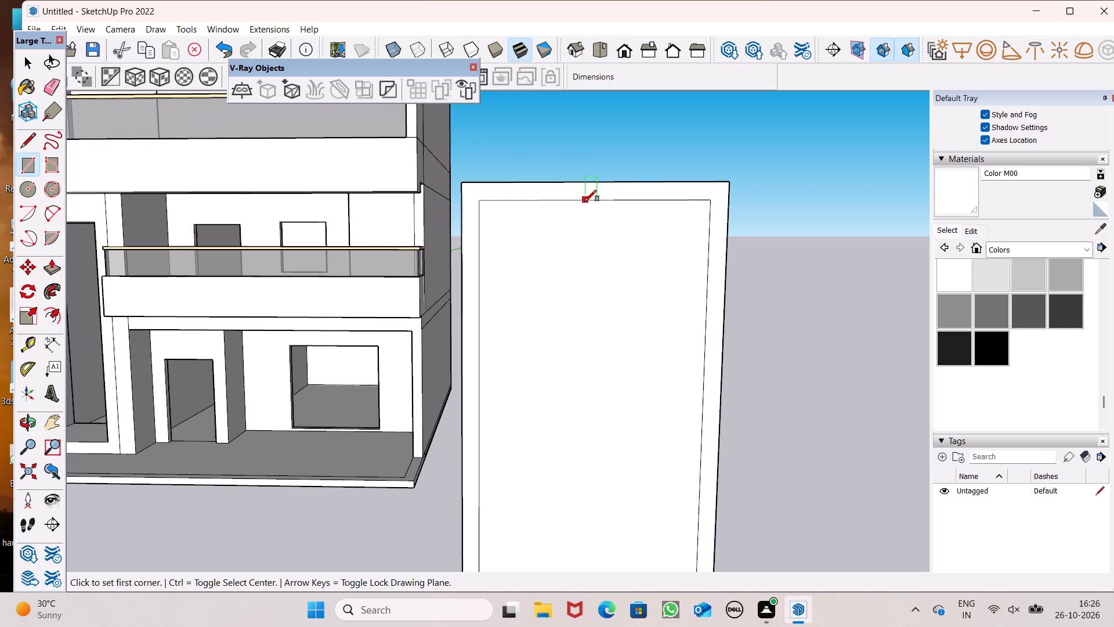
click(585, 201)
scroll(588, 225, down, 5)
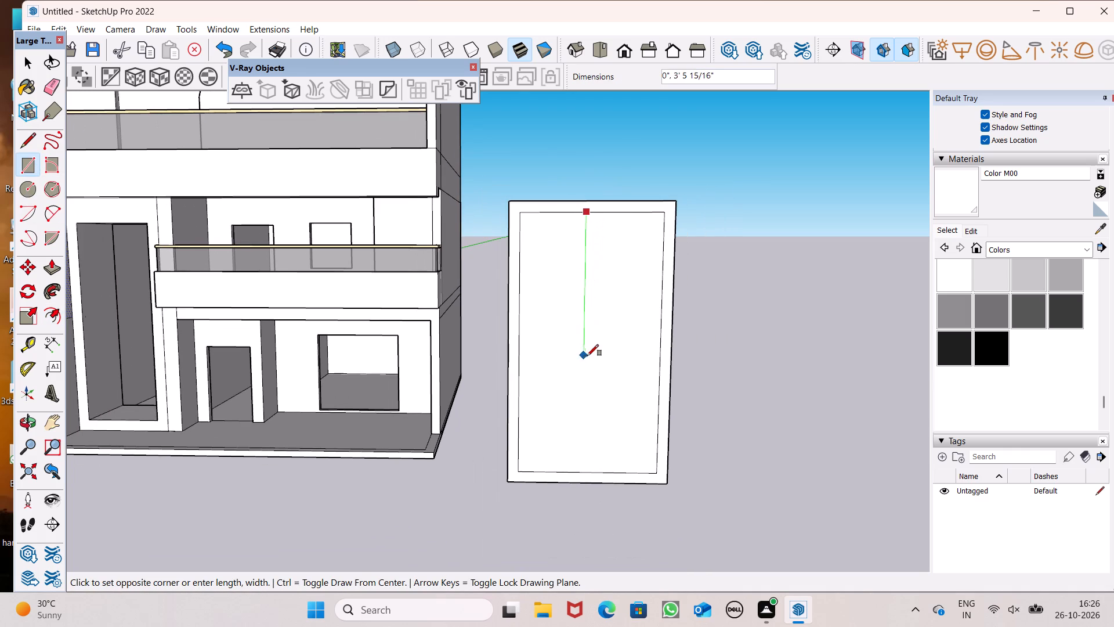
scroll(592, 483, up, 3)
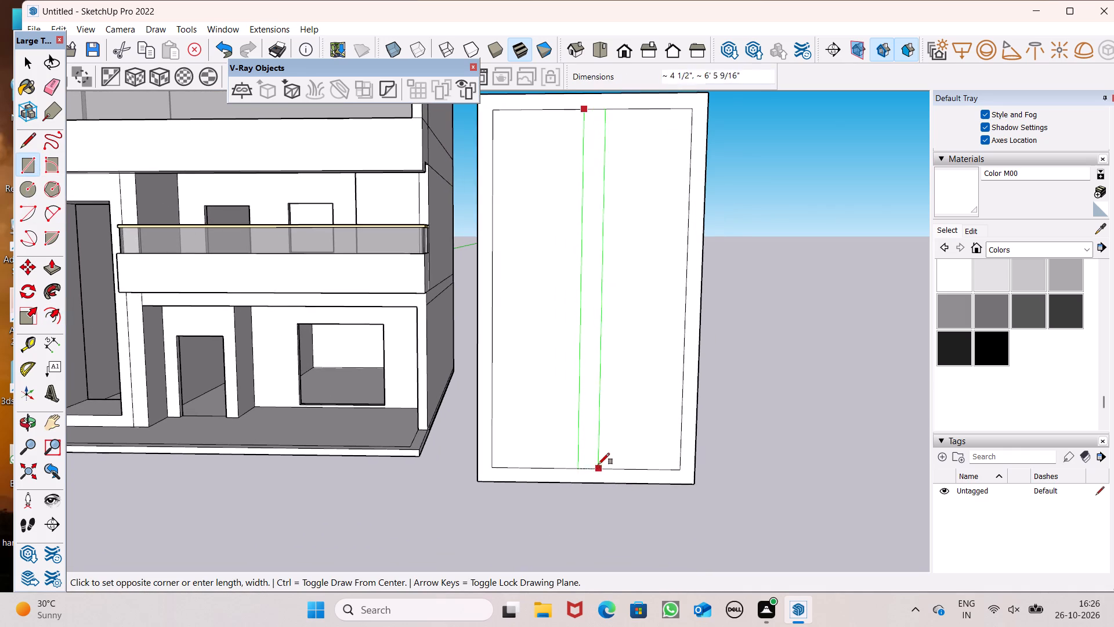
scroll(598, 464, up, 4)
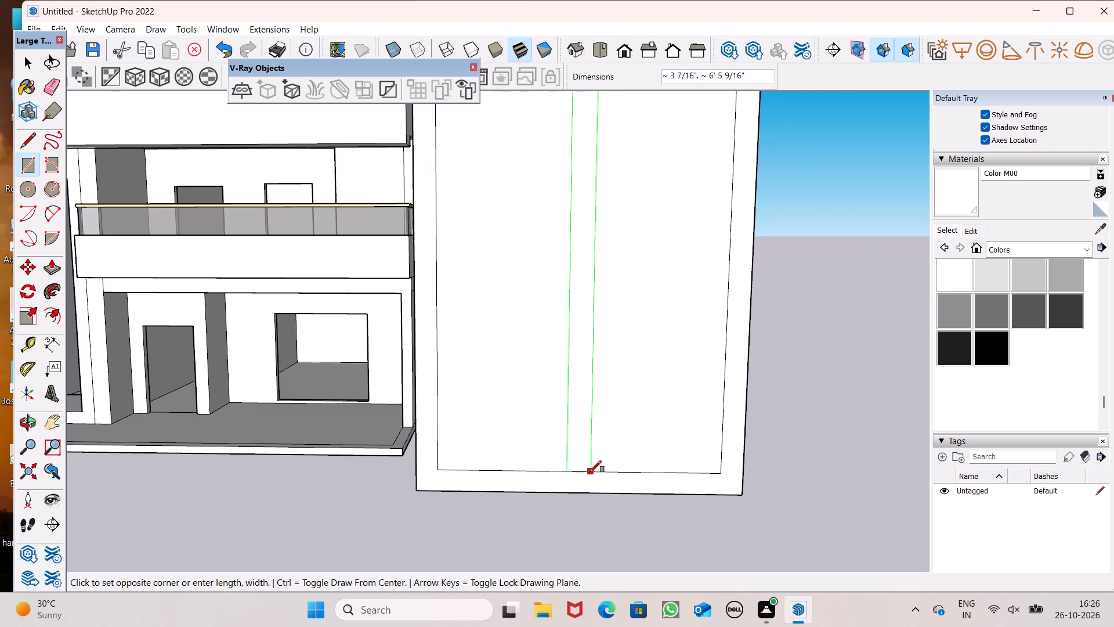
scroll(590, 472, up, 5)
click(576, 472)
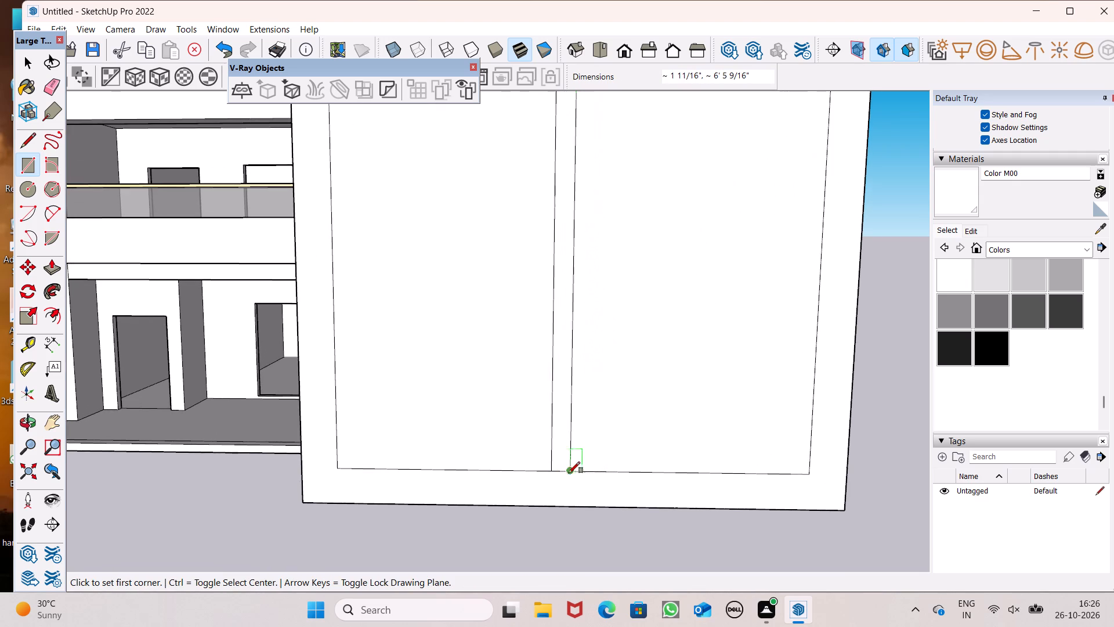
scroll(505, 492, down, 6)
scroll(550, 391, down, 4)
scroll(555, 300, down, 2)
key(space)
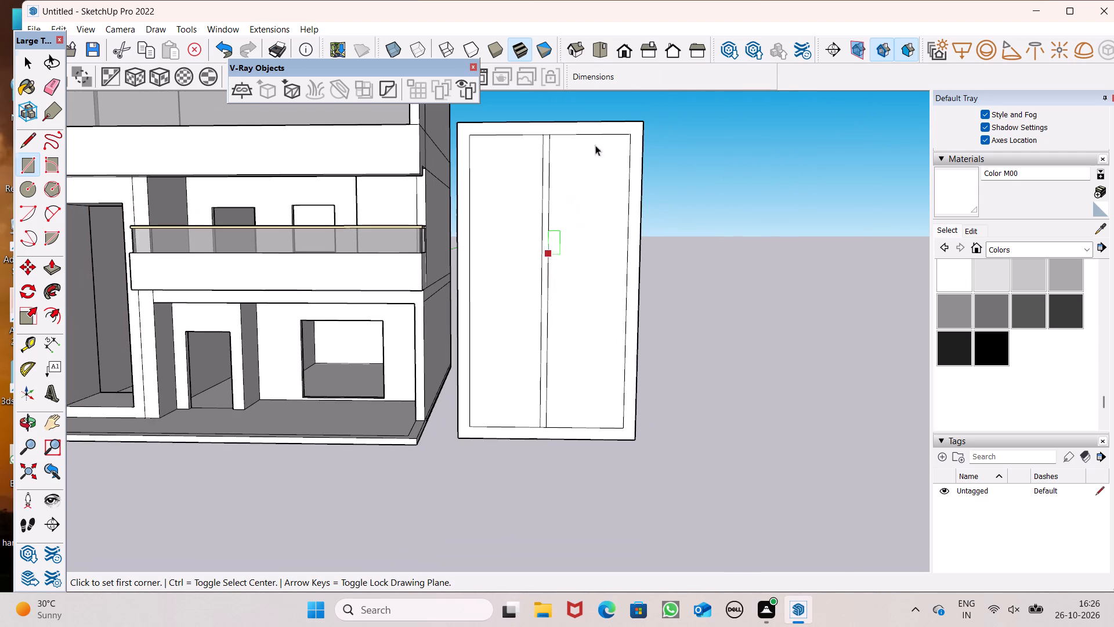
Move the vertical strip slightly sideways, away from the house, toward the centre of the frame.
scroll(572, 150, up, 5)
scroll(551, 182, down, 4)
scroll(523, 117, up, 5)
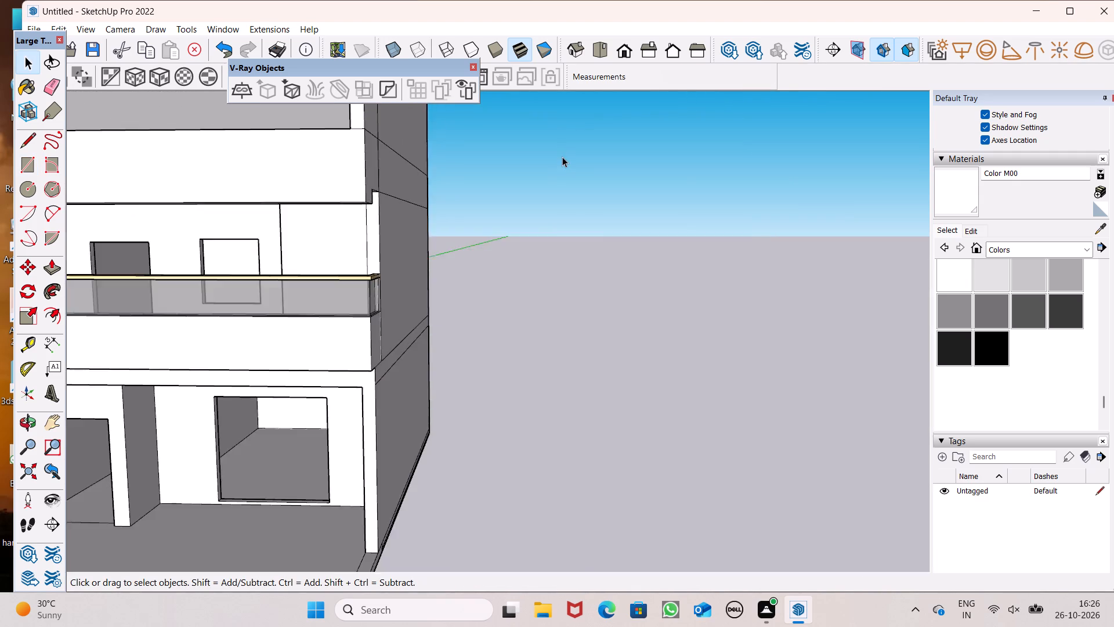
scroll(562, 159, down, 2)
scroll(624, 213, down, 2)
scroll(641, 226, up, 2)
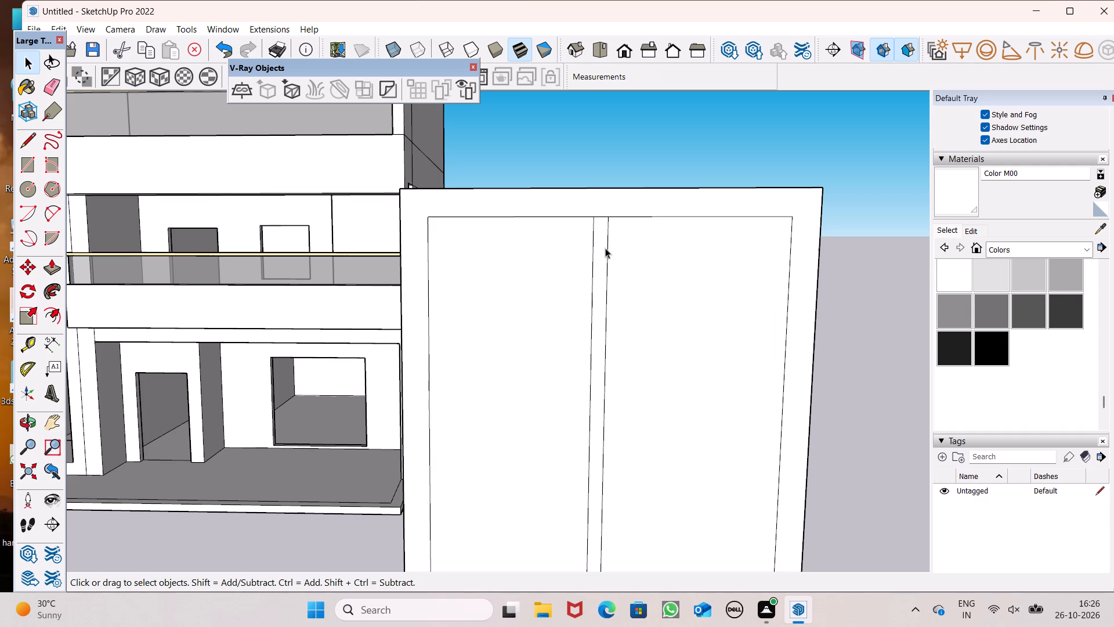
double_click(602, 251)
key(m)
key(Return)
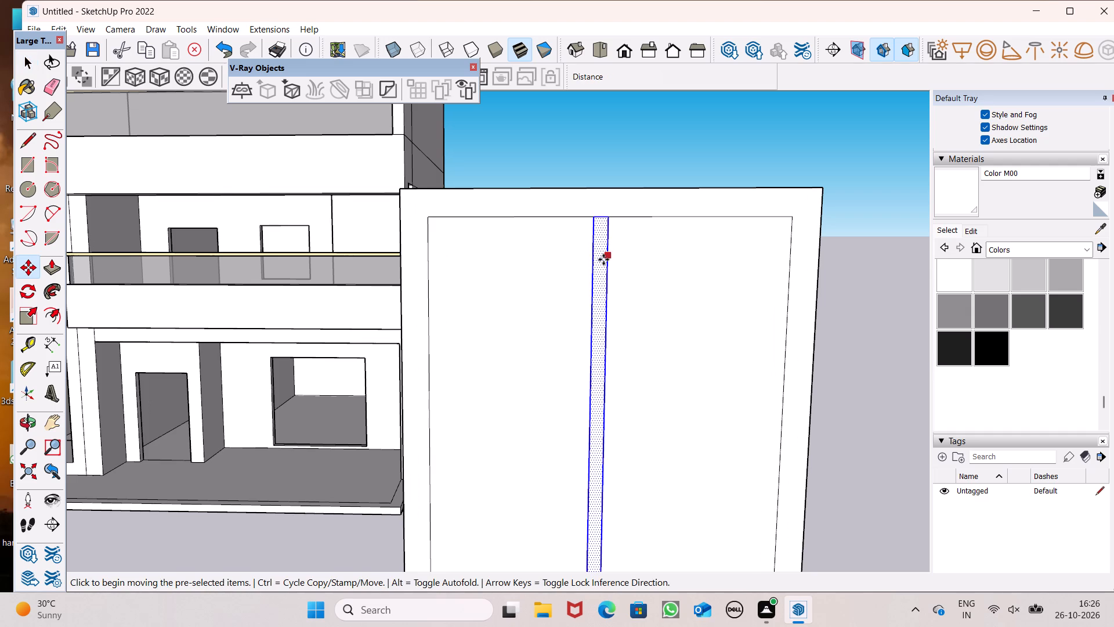
drag(603, 260, 617, 258)
key(space)
click(585, 163)
scroll(578, 183, down, 5)
scroll(634, 254, up, 2)
scroll(589, 138, up, 5)
scroll(593, 171, down, 3)
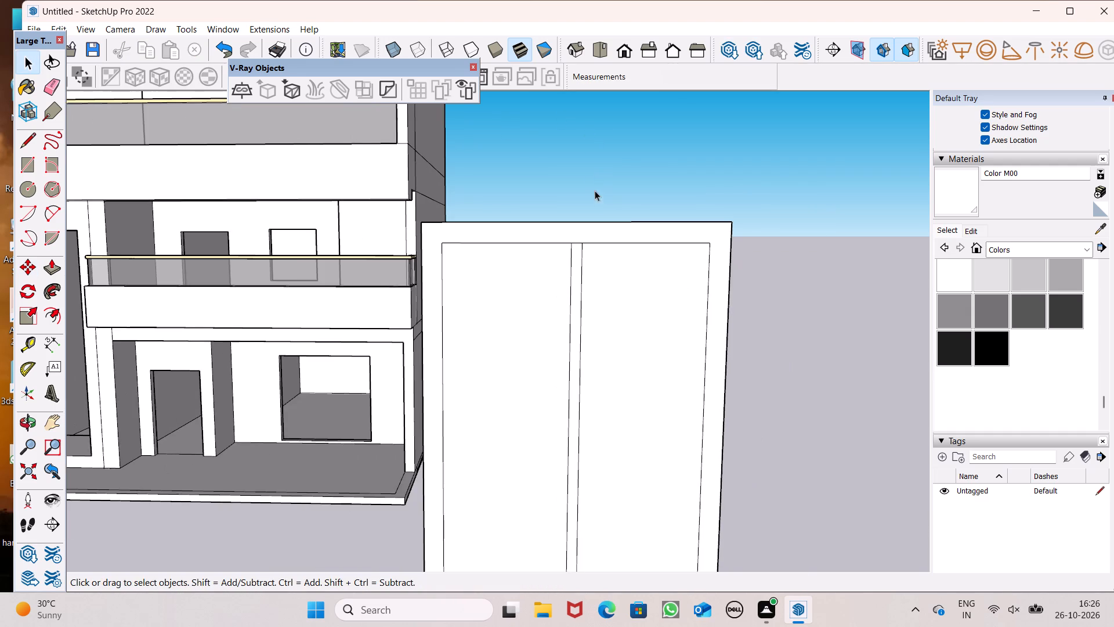
Nudge the vertical strip slightly back toward the house, keeping it within the frame's inner edges.
scroll(586, 241, up, 2)
double_click(575, 264)
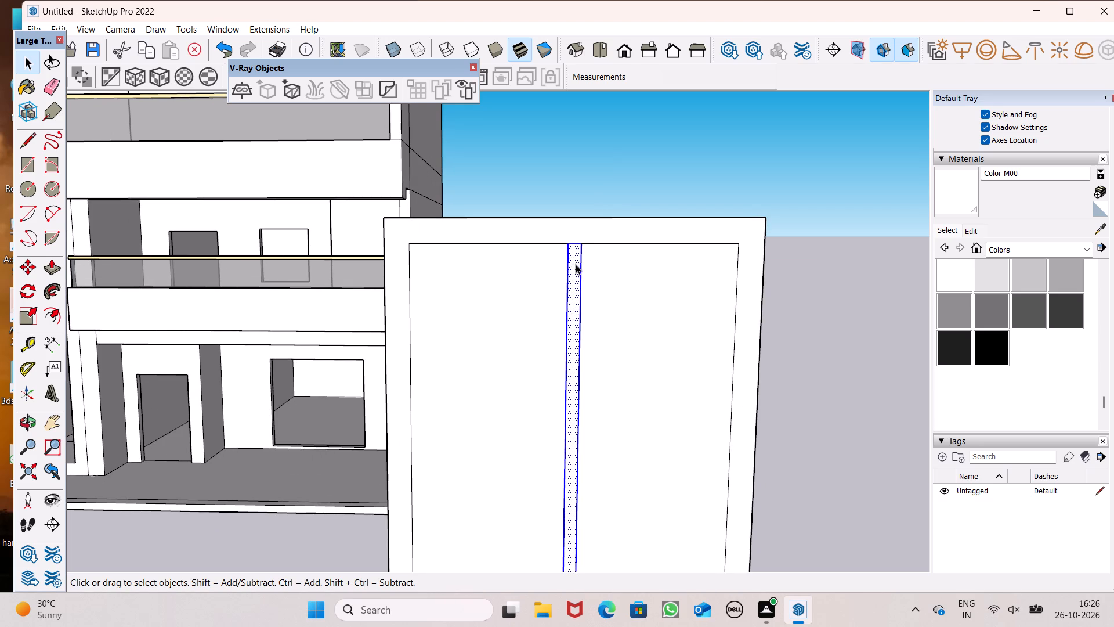
key(m)
key(Return)
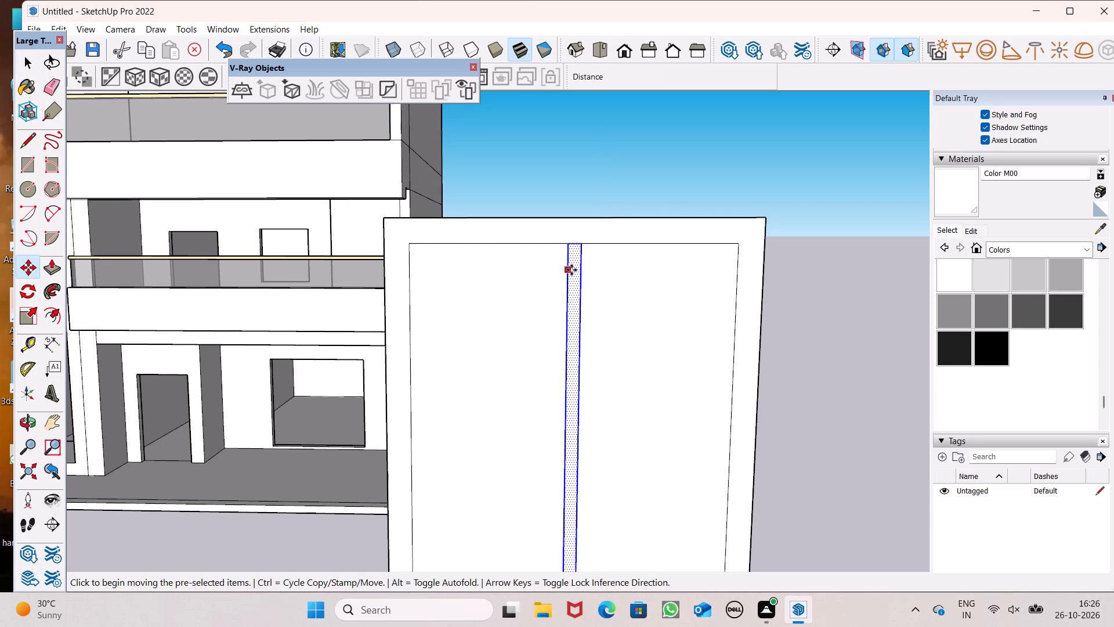
drag(574, 269, 568, 272)
key(b)
key(space)
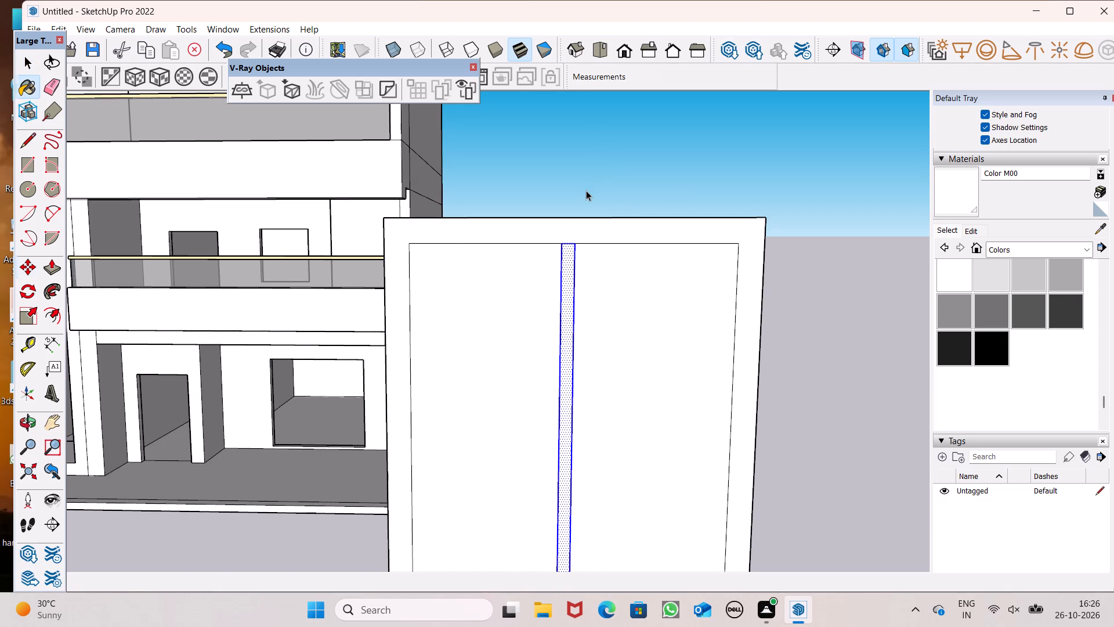
key(space)
click(585, 185)
Erase the short edge at the top of the vertical strip to merge it with the surrounding frame.
scroll(583, 185, down, 4)
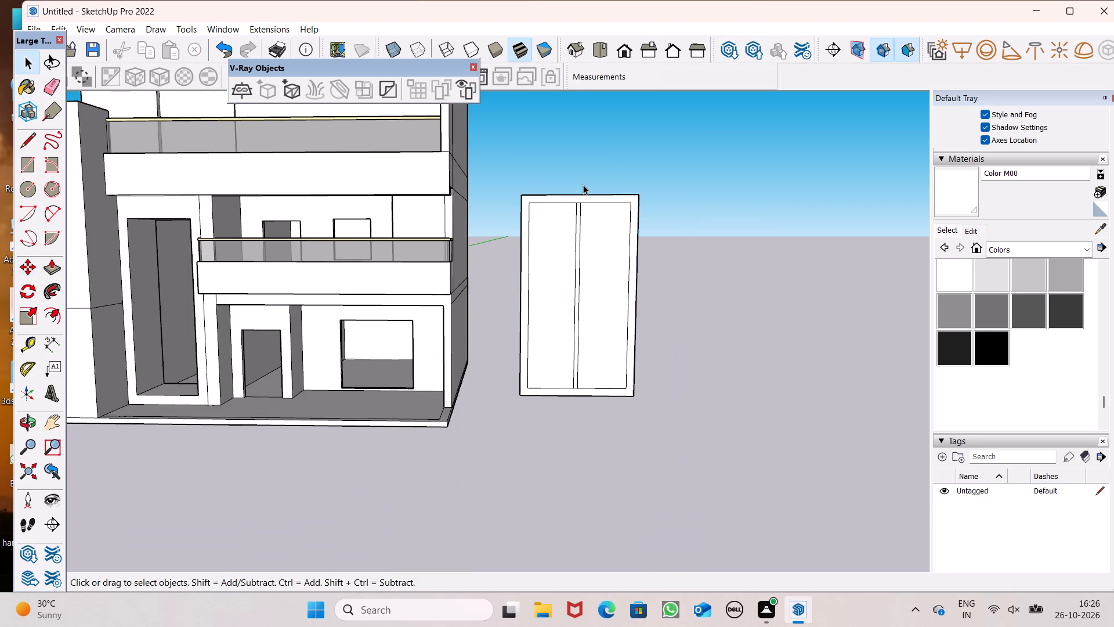
scroll(583, 185, down, 1)
scroll(583, 185, up, 1)
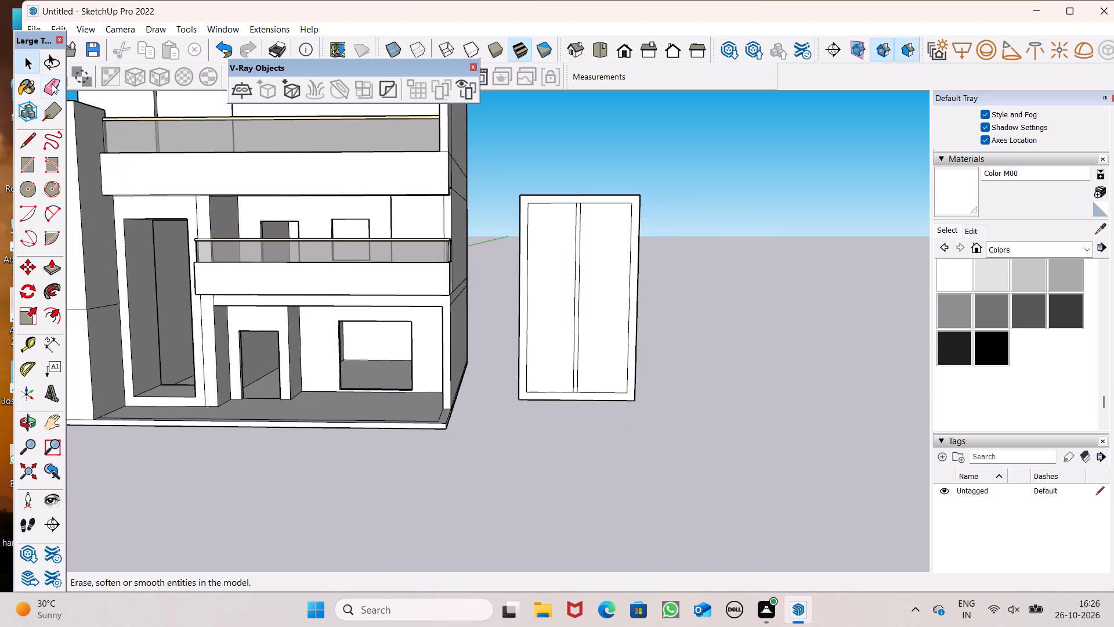
click(52, 84)
scroll(568, 215, up, 7)
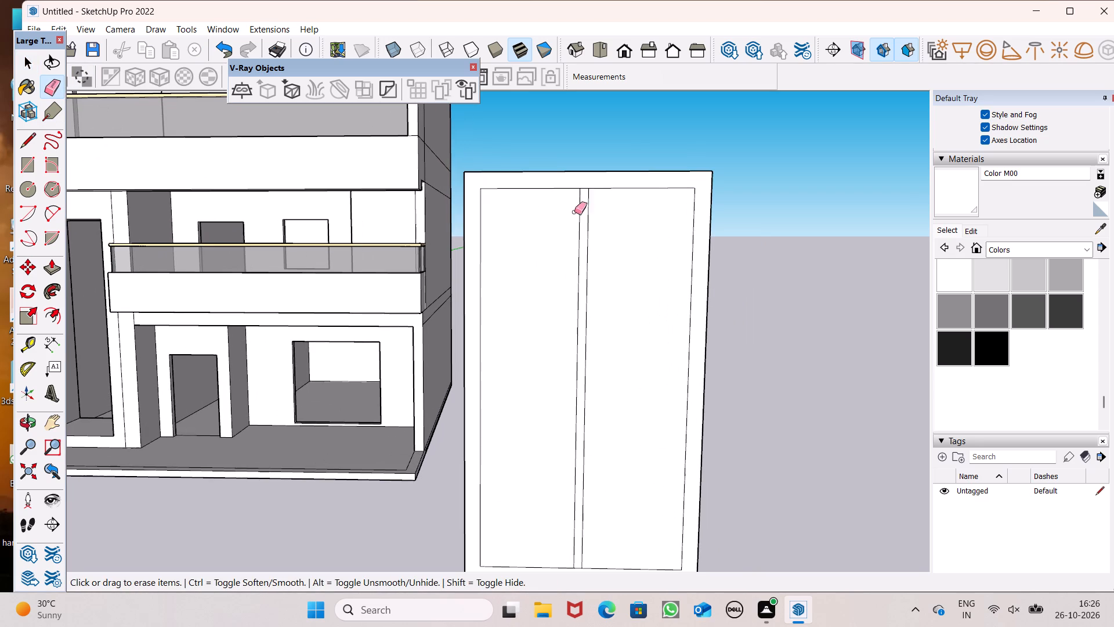
drag(585, 193, 585, 186)
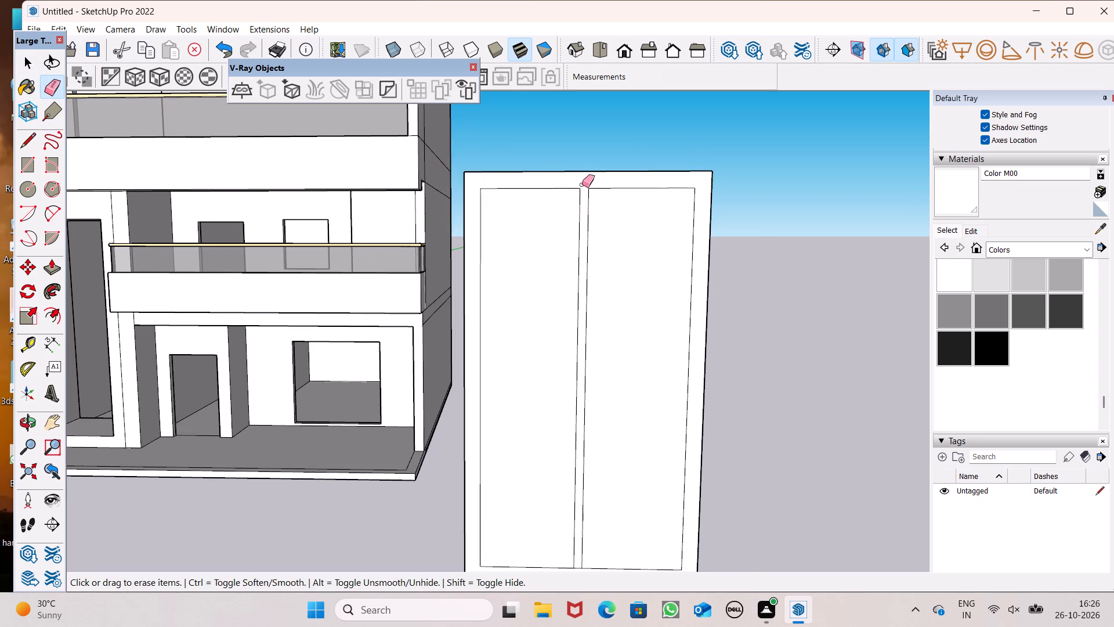
scroll(536, 181, down, 2)
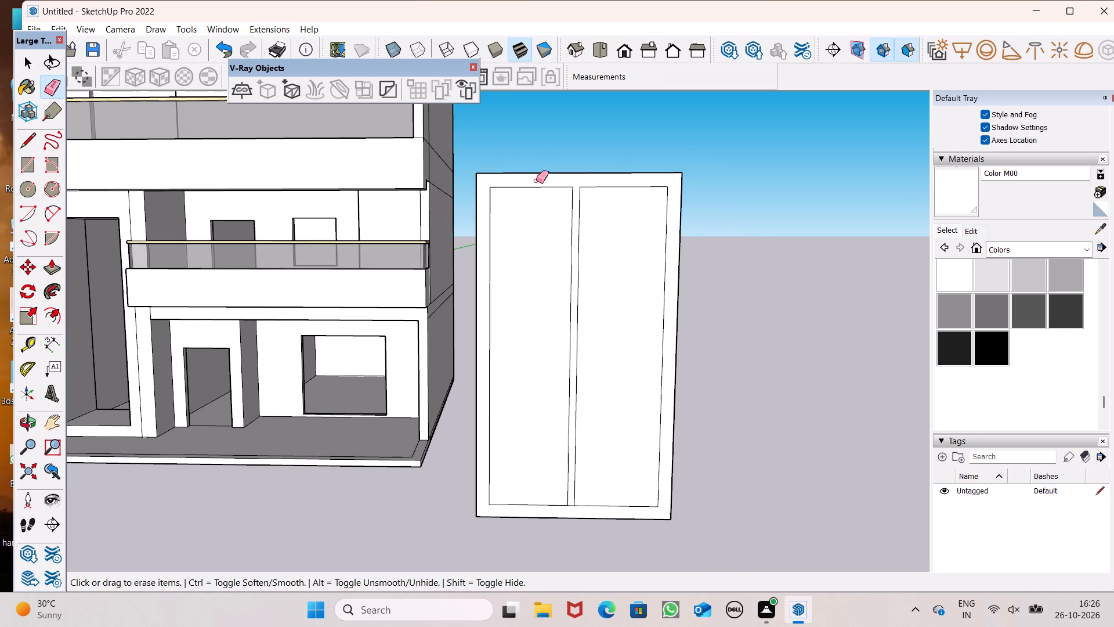
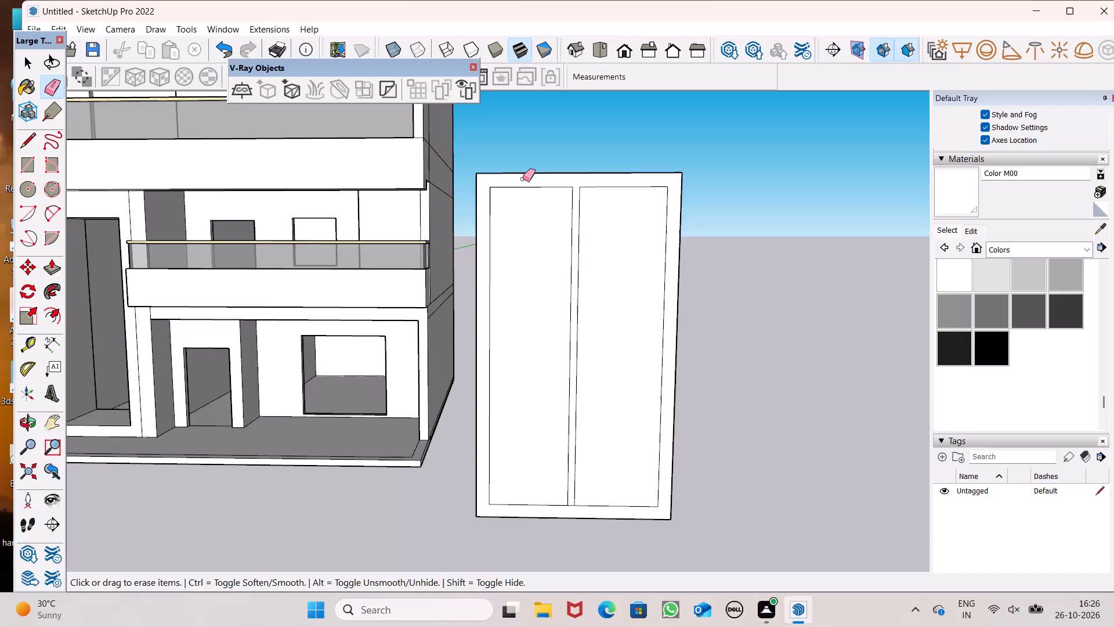
Push/Pull the border and centre strip of the standalone double-panel unit forward about 6 1/2".
scroll(544, 200, down, 2)
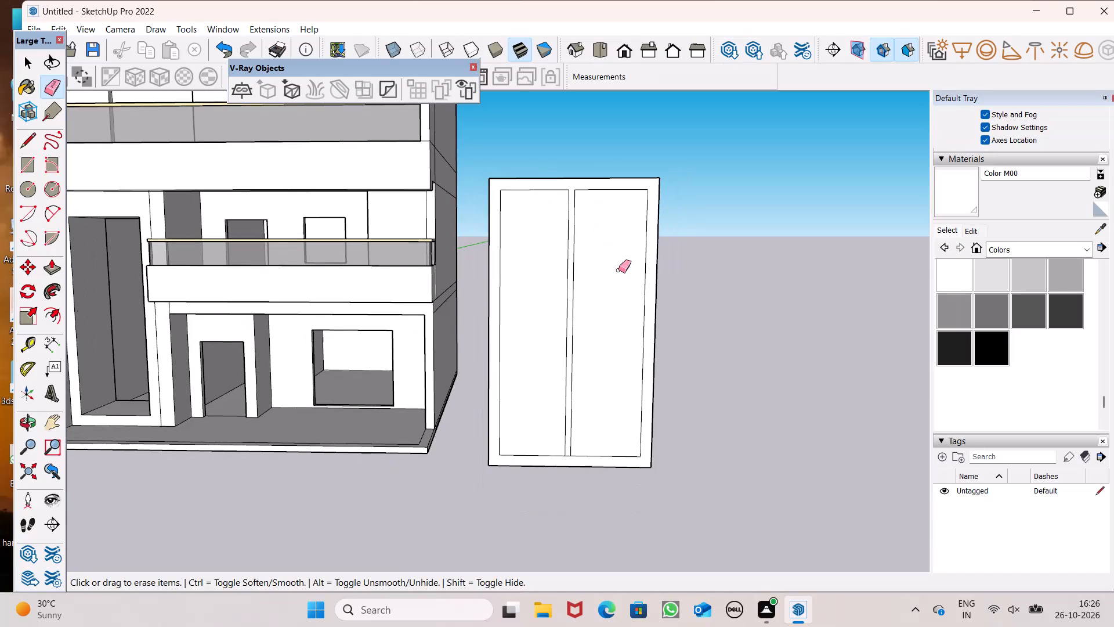
scroll(716, 603, down, 1)
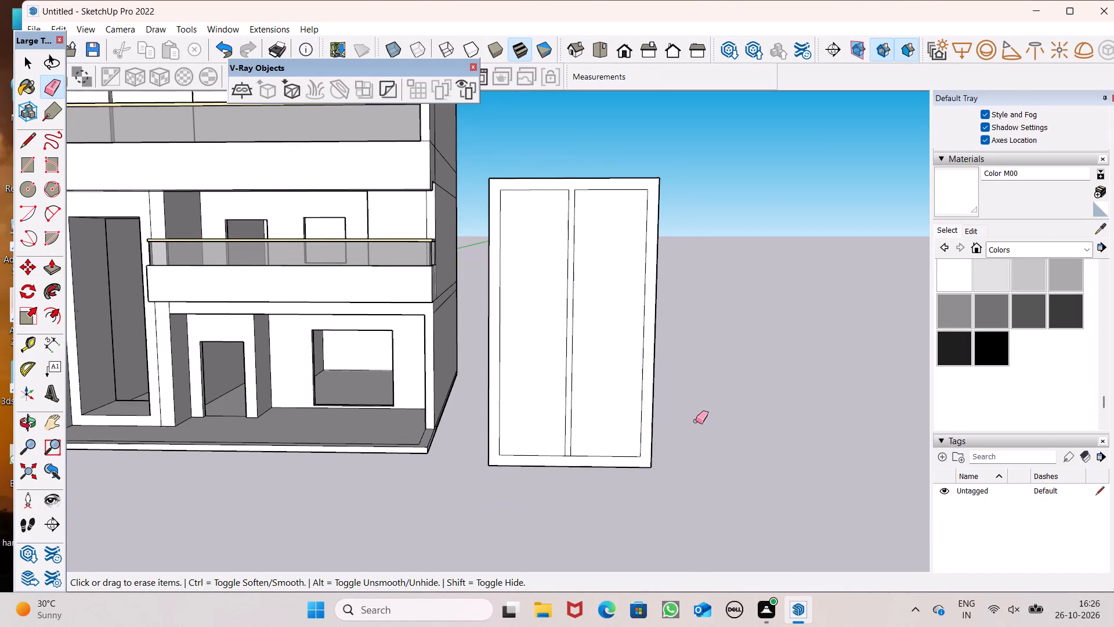
scroll(771, 415, down, 1)
middle_drag(726, 437, 723, 456)
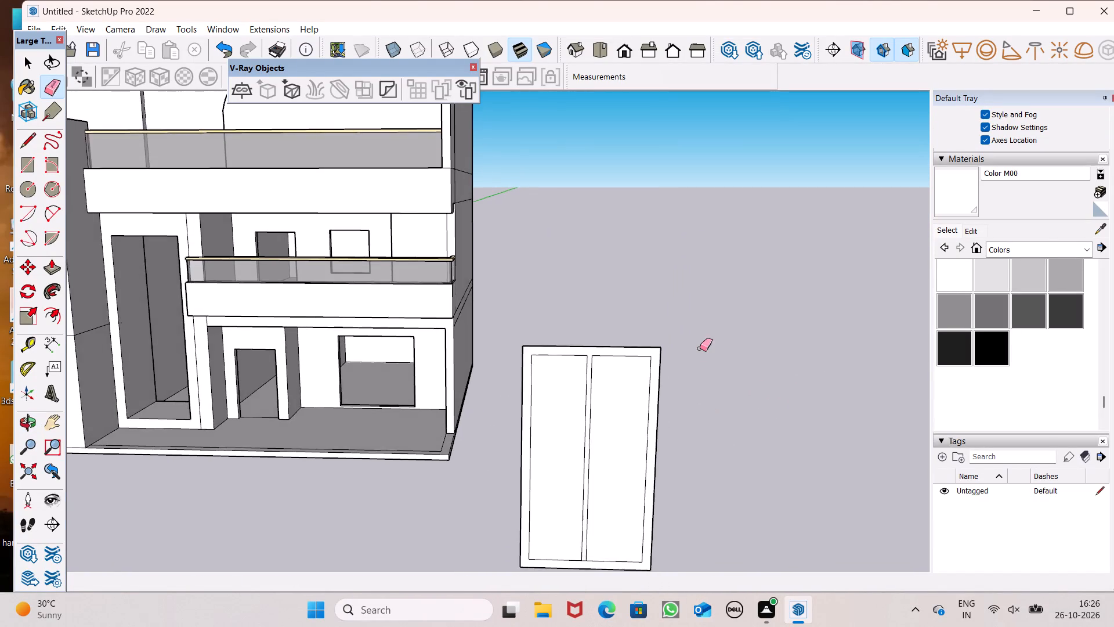
scroll(700, 348, down, 4)
click(51, 269)
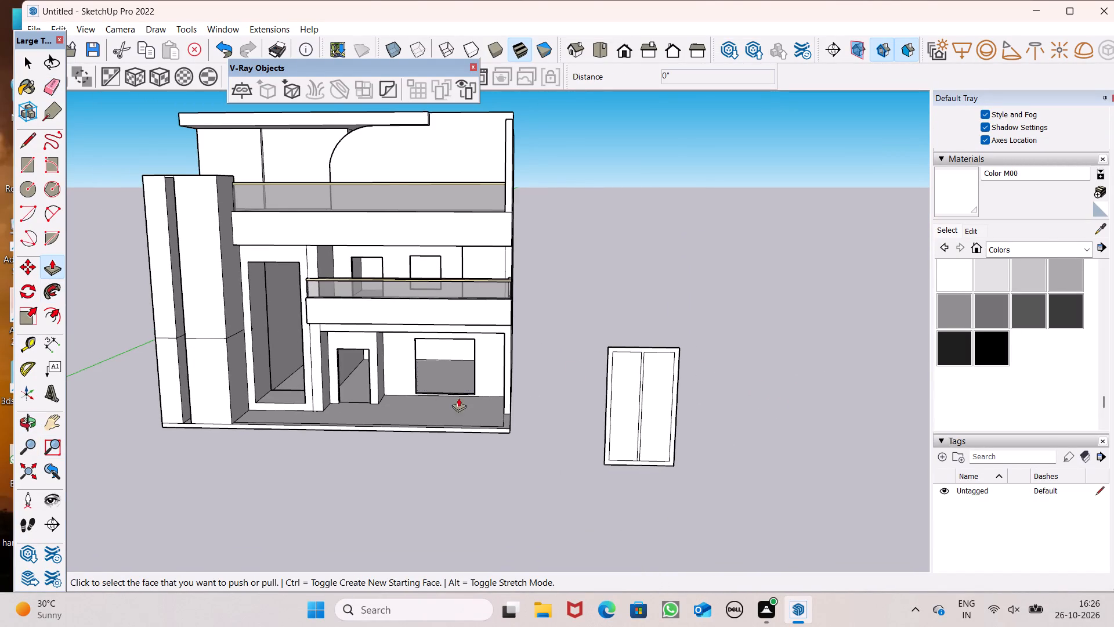
scroll(461, 400, down, 1)
scroll(618, 445, up, 12)
drag(668, 470, 670, 474)
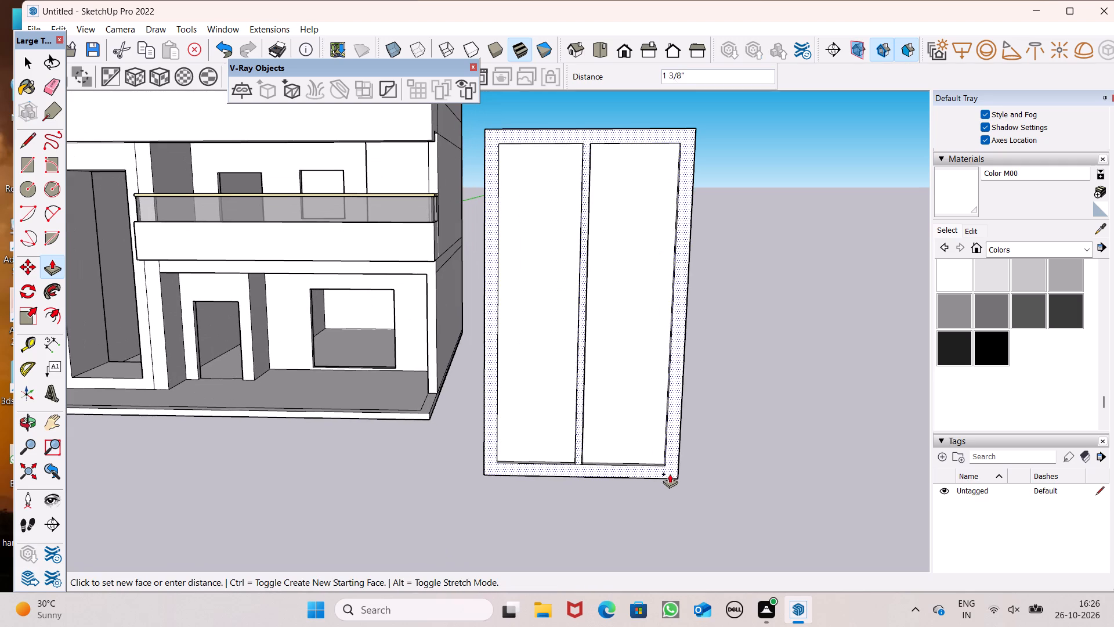
drag(670, 474, 672, 481)
Examine the extruded frame's depth from the side and front, alongside the house.
scroll(663, 432, down, 2)
middle_drag(682, 444, 308, 455)
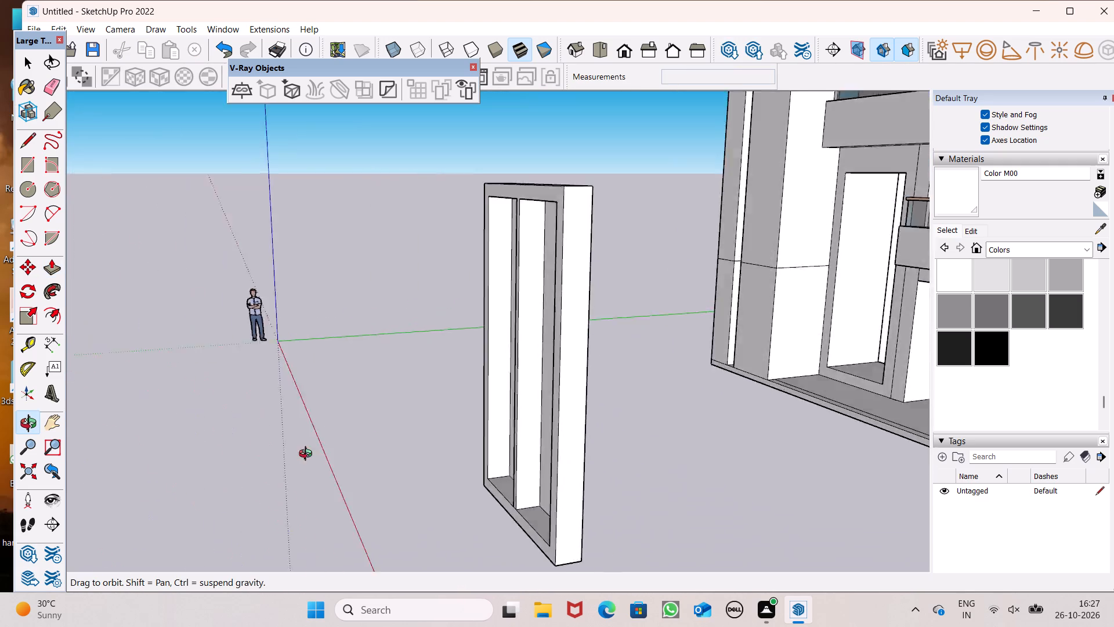
middle_drag(308, 455, 57, 477)
scroll(428, 434, down, 3)
middle_drag(348, 463, 775, 363)
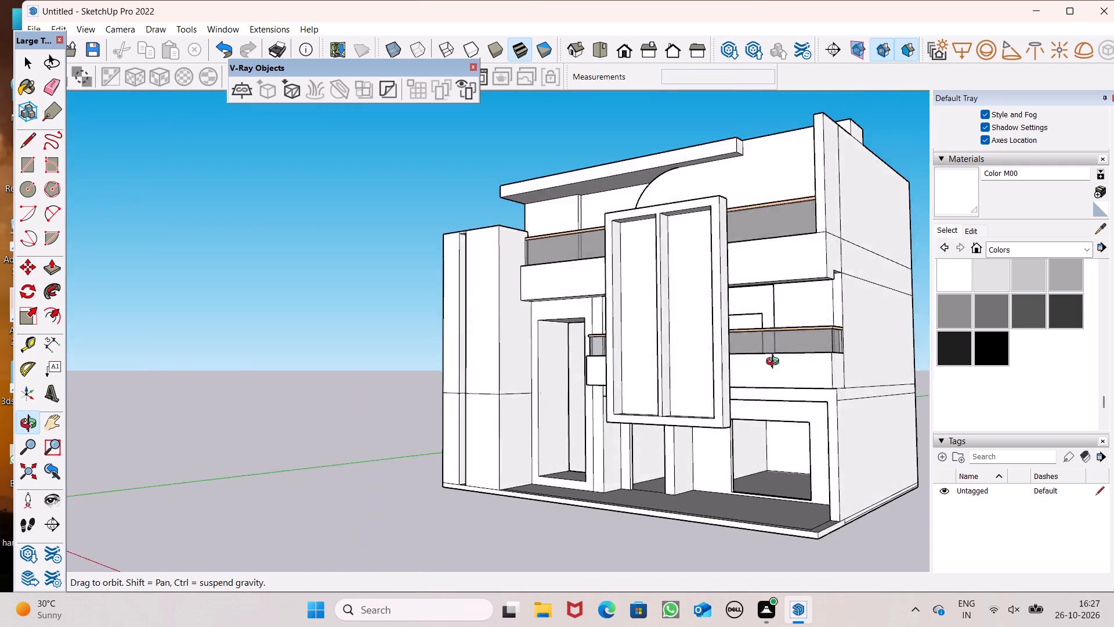
middle_drag(775, 363, 843, 408)
middle_drag(776, 419, 811, 465)
scroll(568, 409, down, 3)
scroll(520, 402, up, 1)
scroll(506, 401, down, 1)
scroll(754, 507, up, 3)
scroll(665, 550, up, 1)
scroll(605, 456, up, 1)
scroll(602, 453, down, 3)
middle_drag(744, 547, 818, 491)
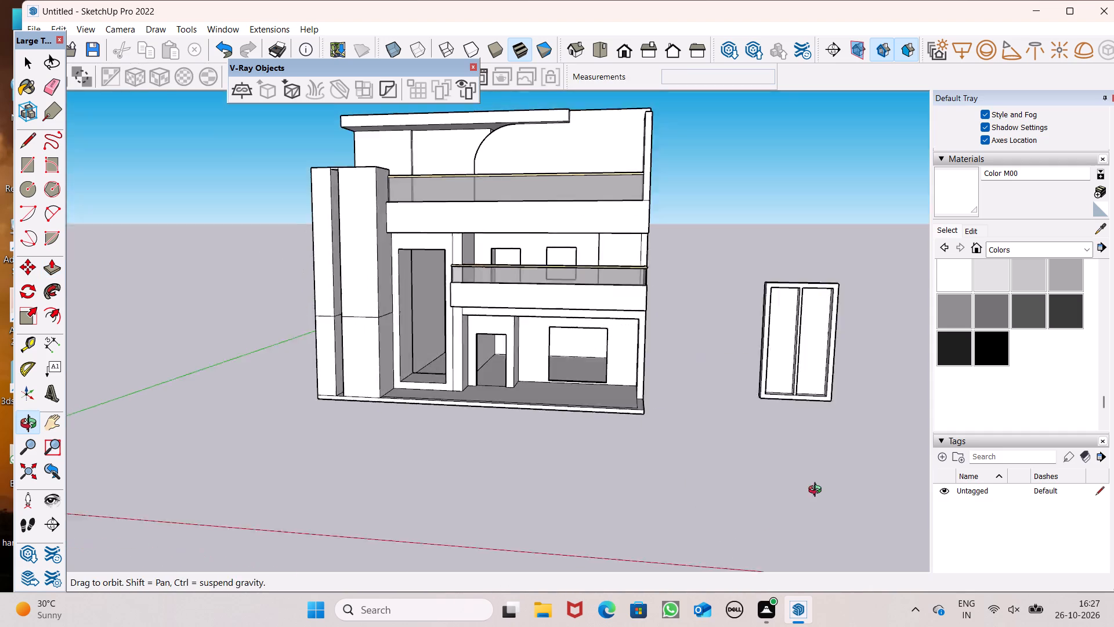
middle_drag(818, 491, 819, 488)
scroll(565, 489, down, 4)
scroll(723, 429, up, 5)
scroll(795, 326, down, 1)
scroll(794, 326, up, 3)
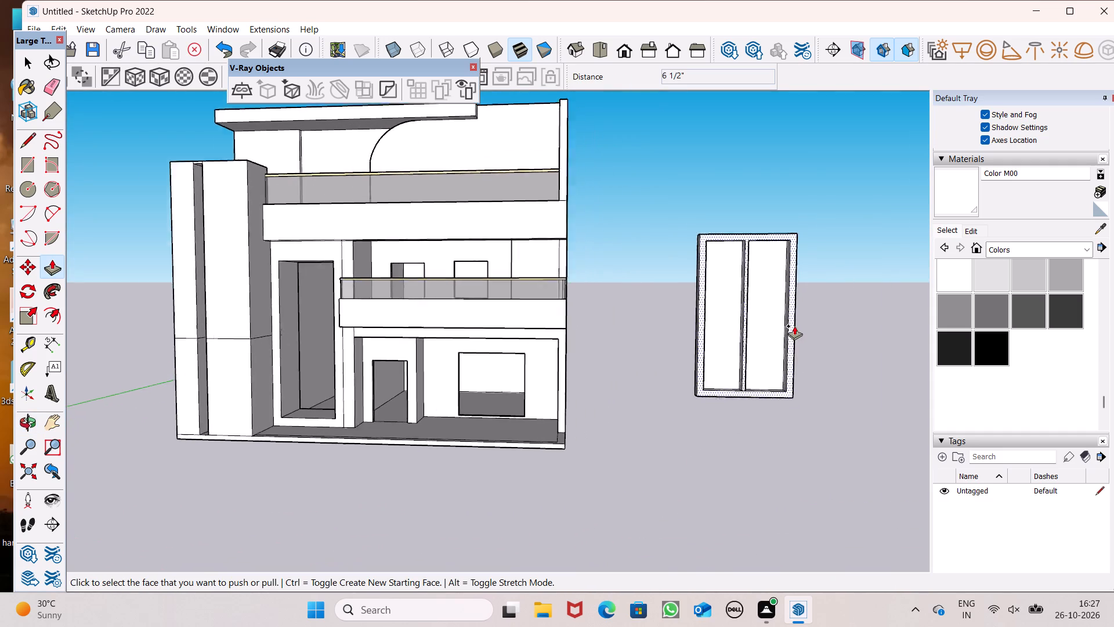
Push/Pull the two recessed panel faces inside the frame by about 2 1/4".
scroll(794, 326, up, 4)
scroll(717, 362, up, 5)
middle_drag(754, 419, 763, 452)
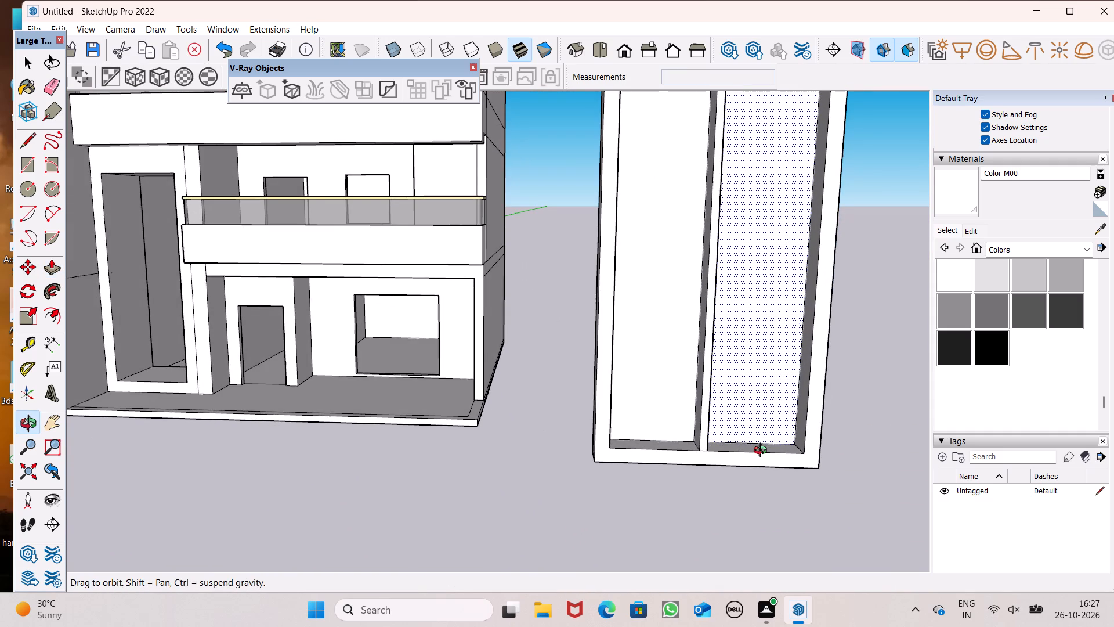
middle_drag(763, 452, 705, 471)
scroll(715, 456, up, 2)
click(728, 439)
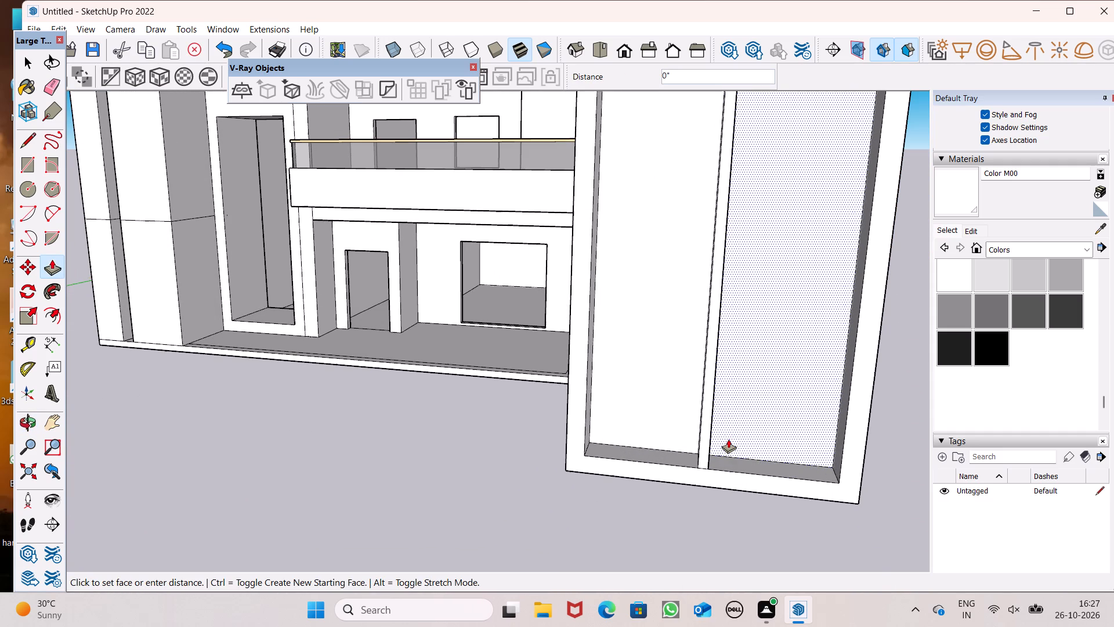
drag(682, 427, 733, 440)
Examine the double-panel unit from the front, side and back to check the panel recesses.
scroll(624, 420, down, 3)
middle_drag(648, 460, 683, 495)
scroll(725, 453, down, 4)
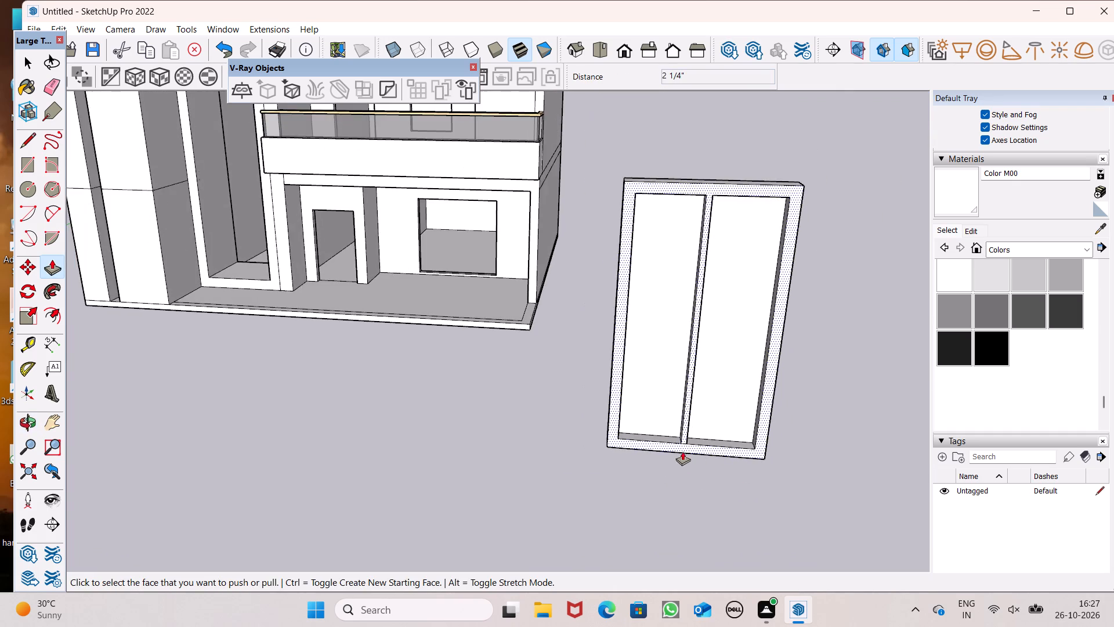
middle_drag(683, 430, 1104, 359)
scroll(1104, 358, up, 1)
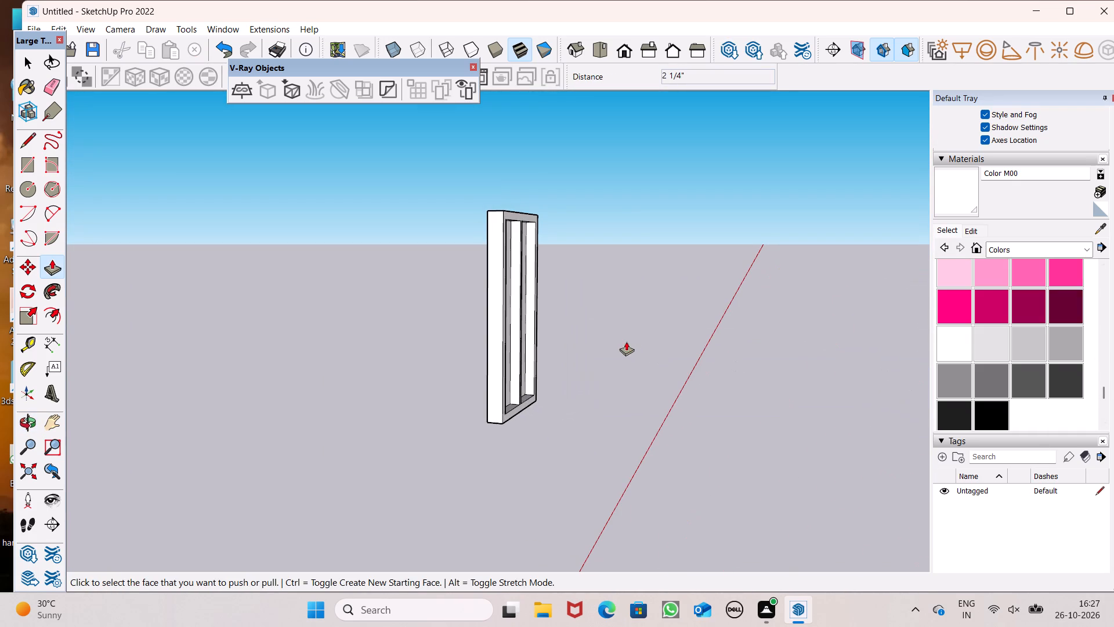
middle_drag(478, 390, 838, 395)
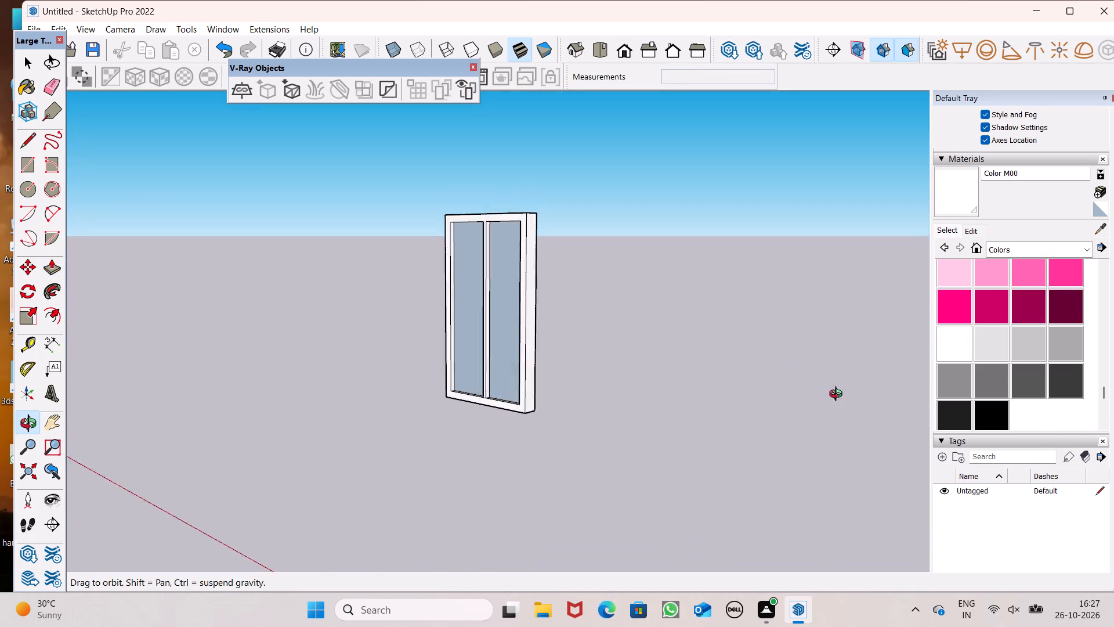
middle_drag(838, 395, 539, 455)
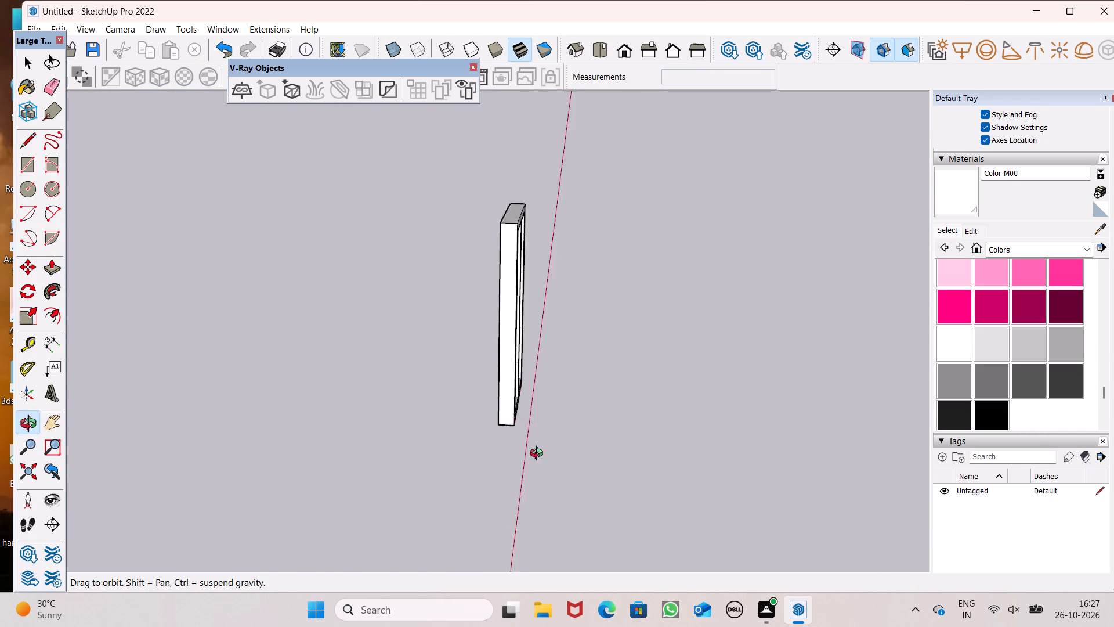
middle_drag(539, 455, 185, 444)
middle_drag(562, 452, 437, 491)
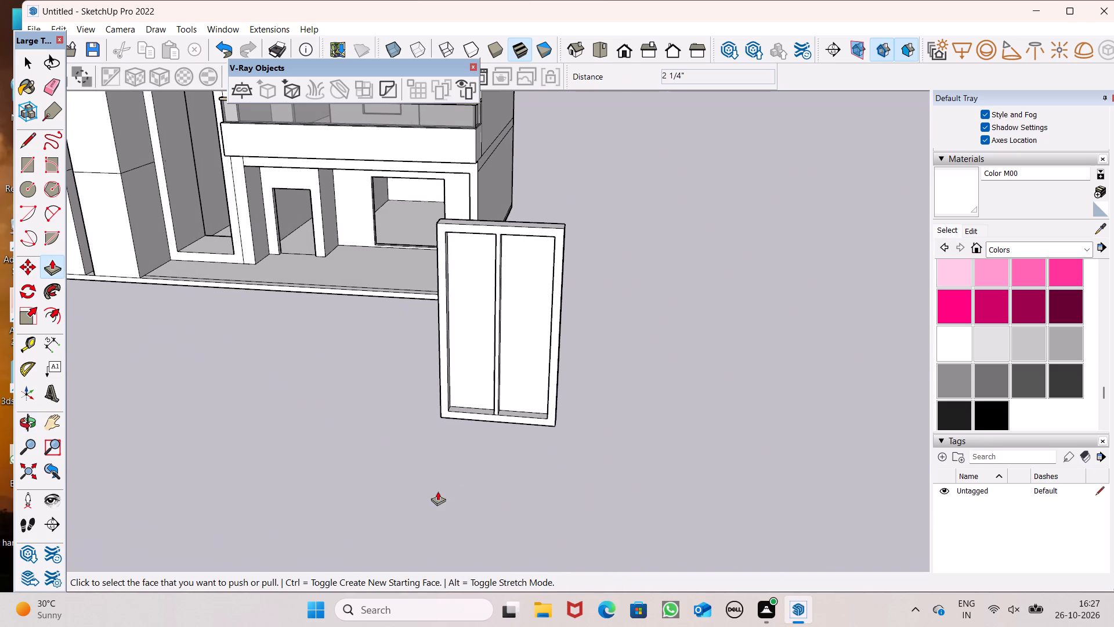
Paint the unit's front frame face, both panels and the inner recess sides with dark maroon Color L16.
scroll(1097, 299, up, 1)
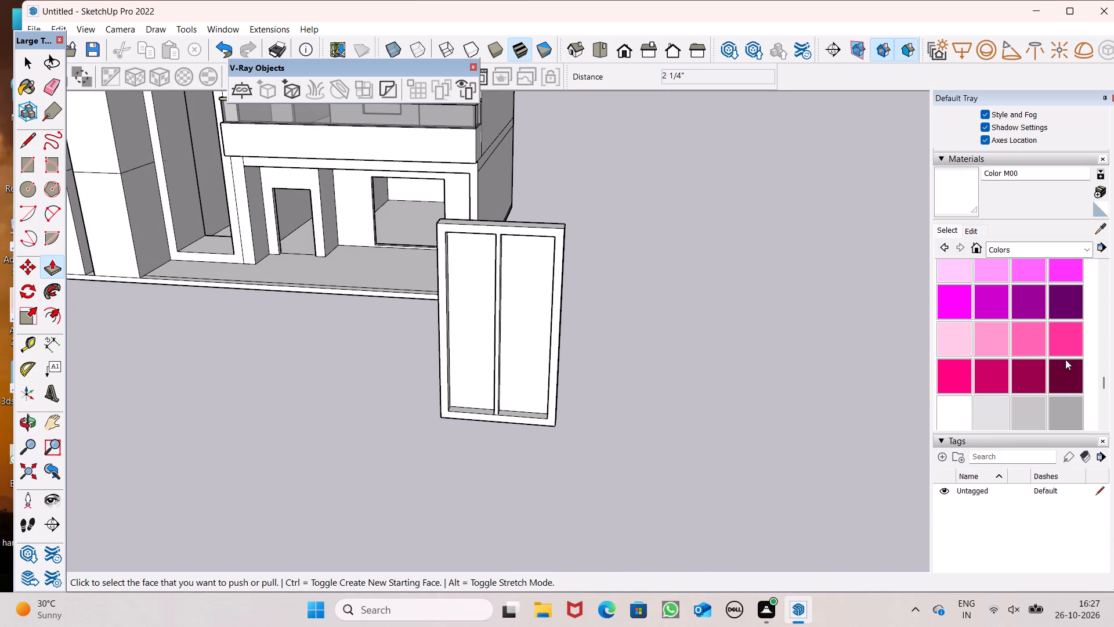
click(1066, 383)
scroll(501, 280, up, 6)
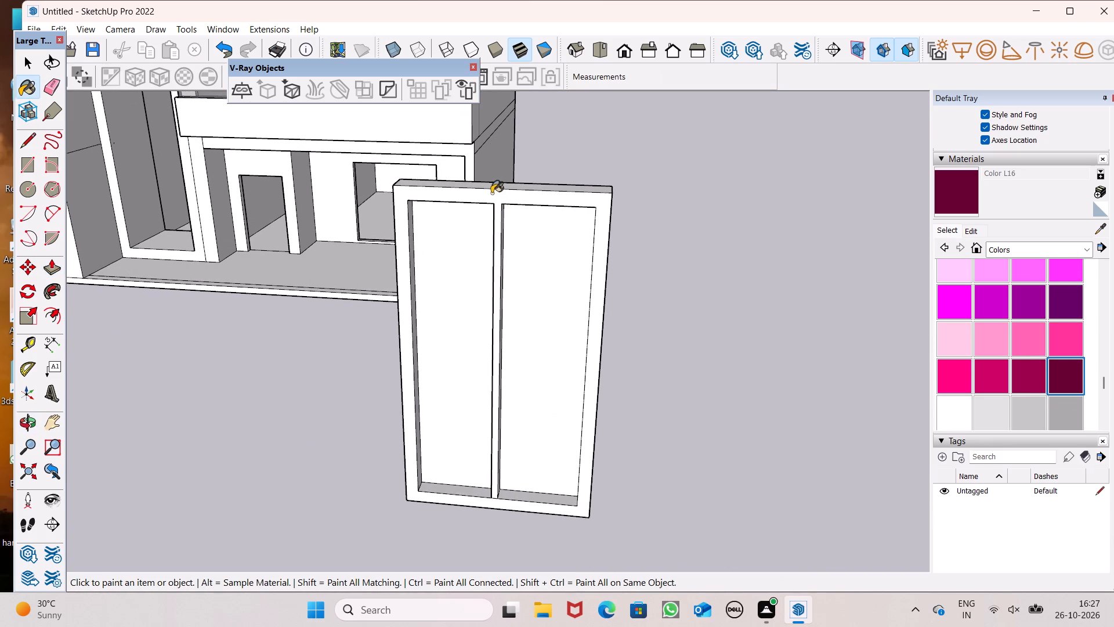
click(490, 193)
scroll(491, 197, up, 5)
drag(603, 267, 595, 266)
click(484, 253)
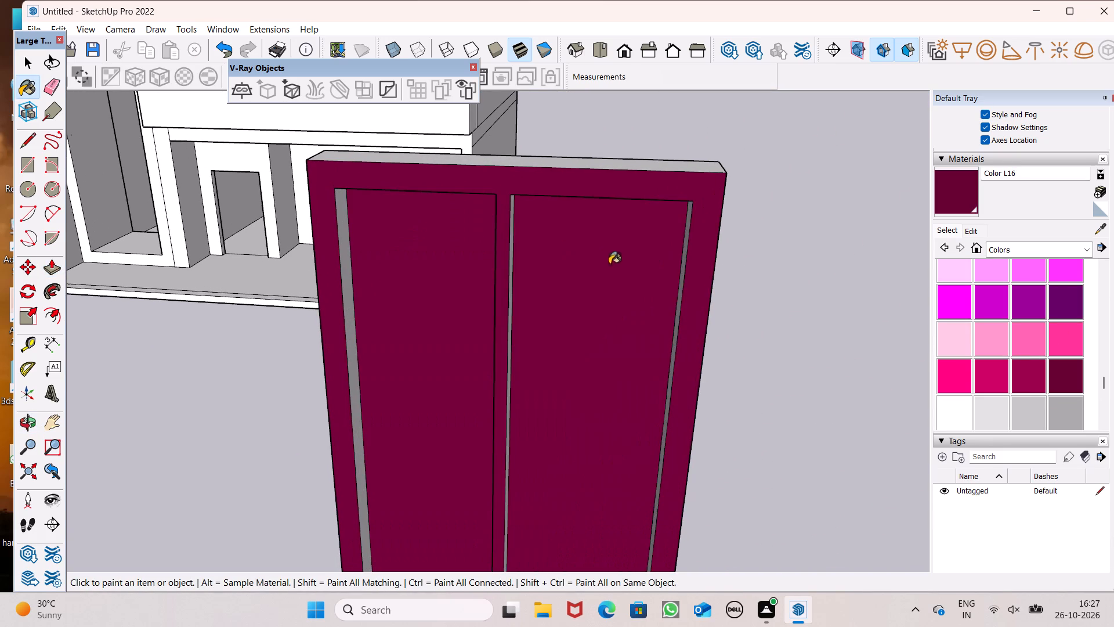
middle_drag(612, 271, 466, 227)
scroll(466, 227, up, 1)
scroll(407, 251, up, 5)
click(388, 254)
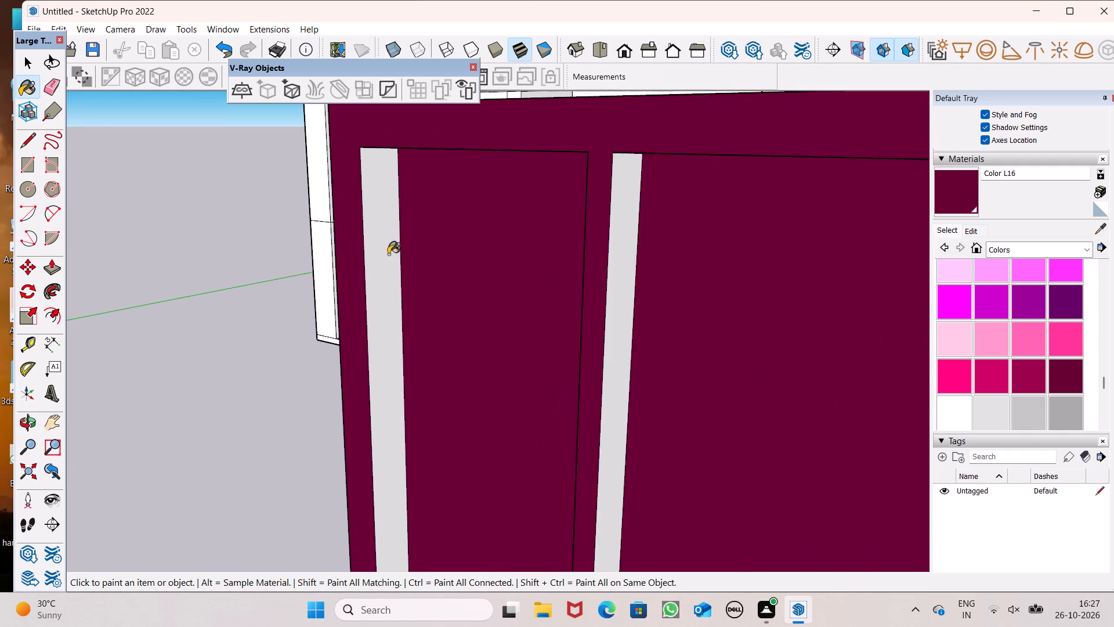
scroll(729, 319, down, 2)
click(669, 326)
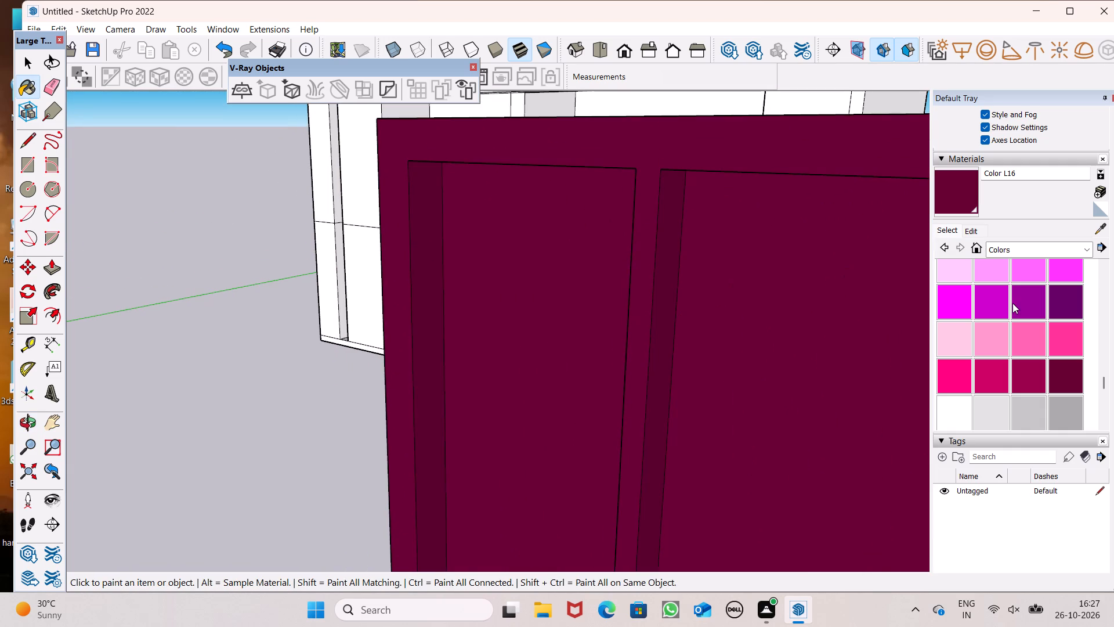
Paint both panels, the front frame face and the maroon inner recess sides with brown Color C07.
scroll(1012, 303, up, 6)
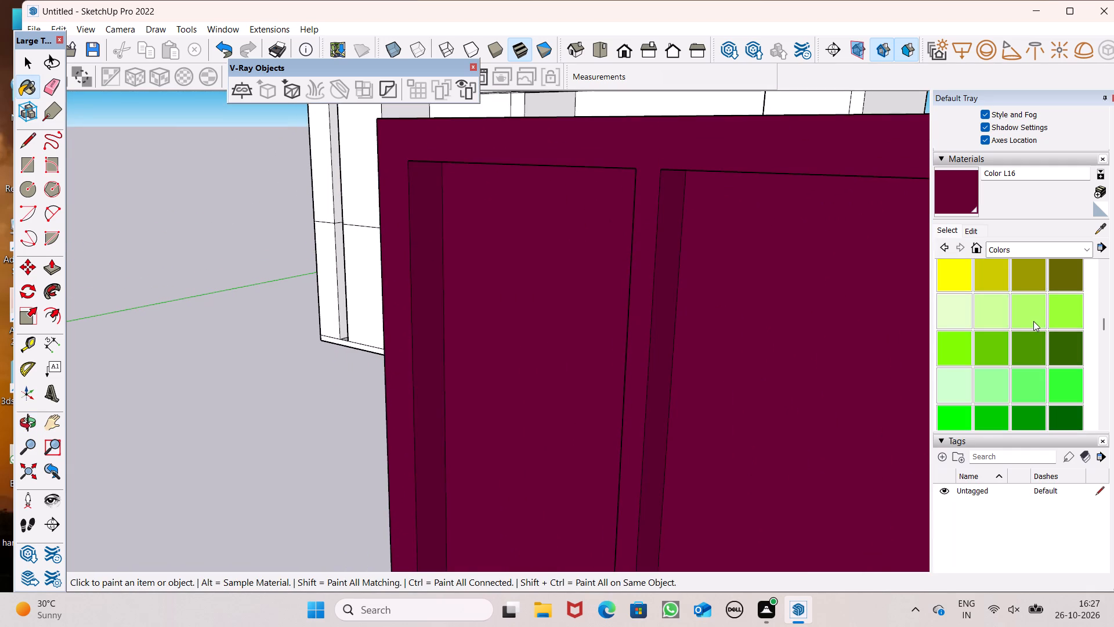
scroll(1050, 344, up, 3)
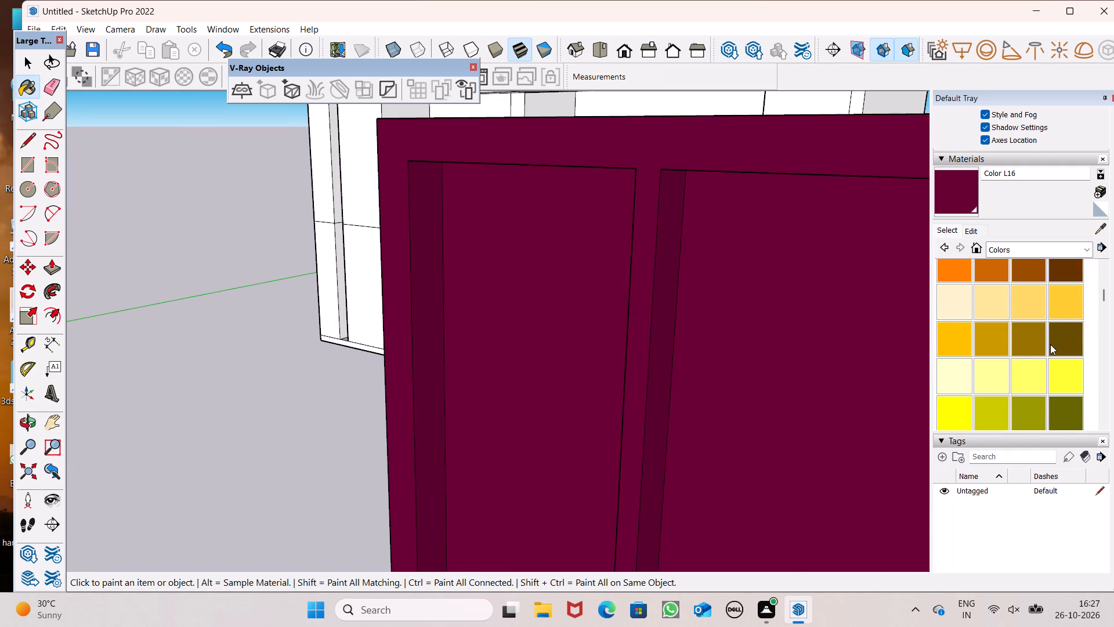
click(1029, 343)
click(724, 290)
click(527, 276)
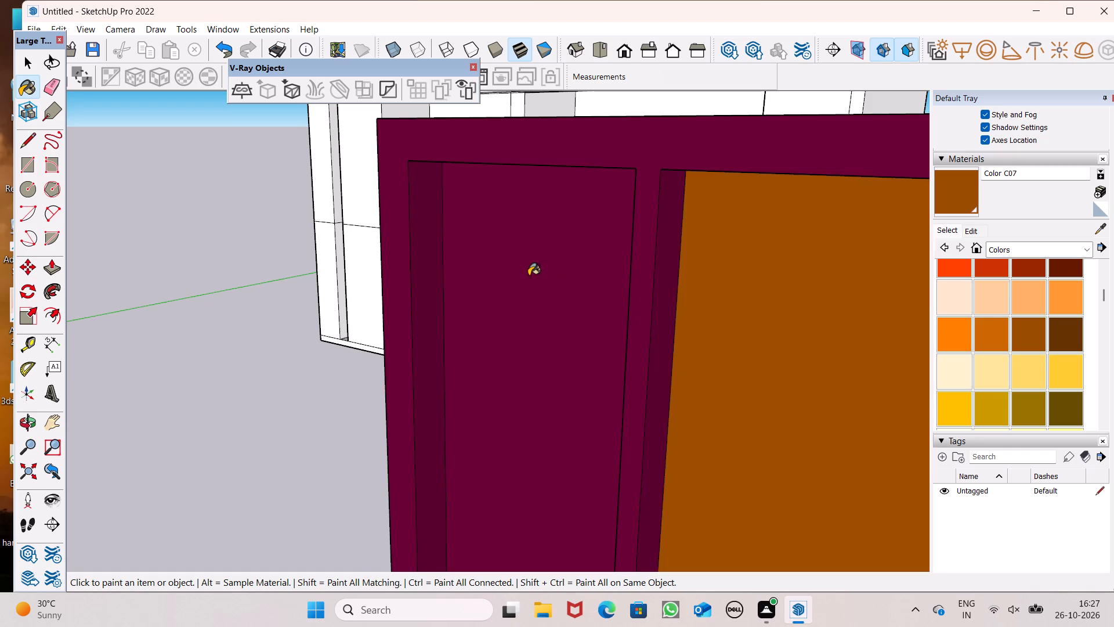
scroll(643, 273, up, 4)
click(645, 273)
click(682, 279)
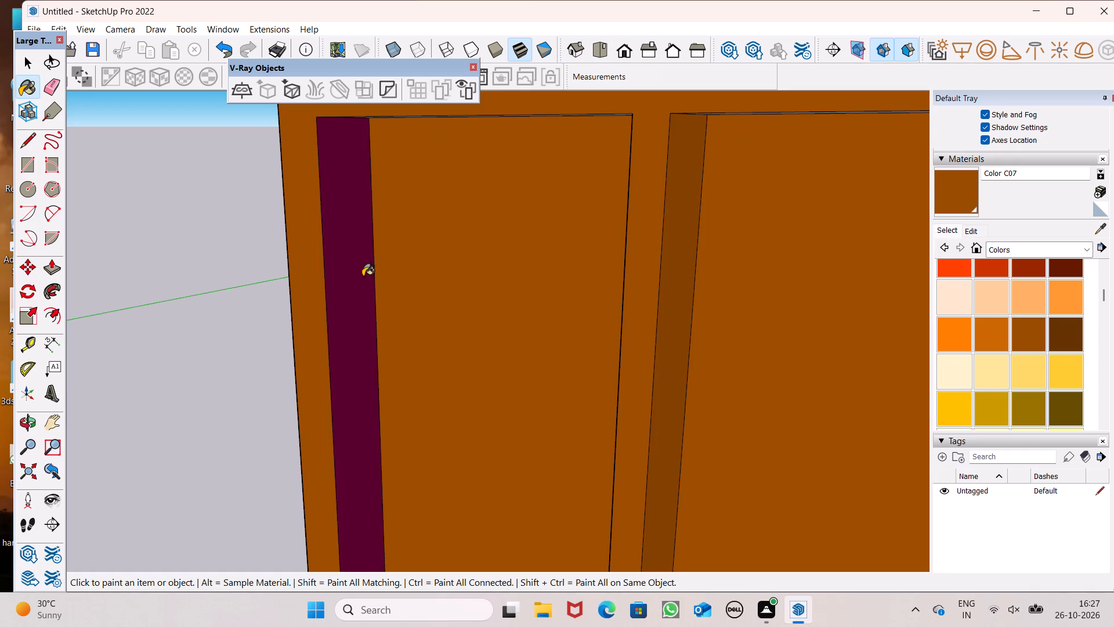
click(355, 282)
Paint the frame's top face and the outer side away from the house with Color C07.
scroll(414, 307, down, 6)
middle_drag(589, 228, 595, 319)
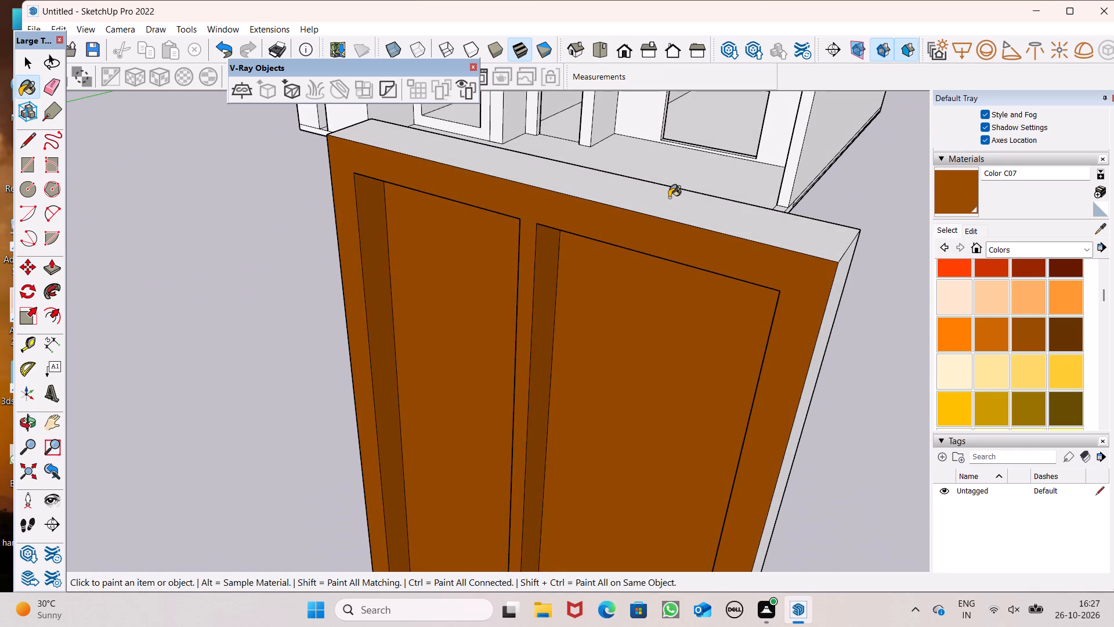
click(669, 197)
click(818, 352)
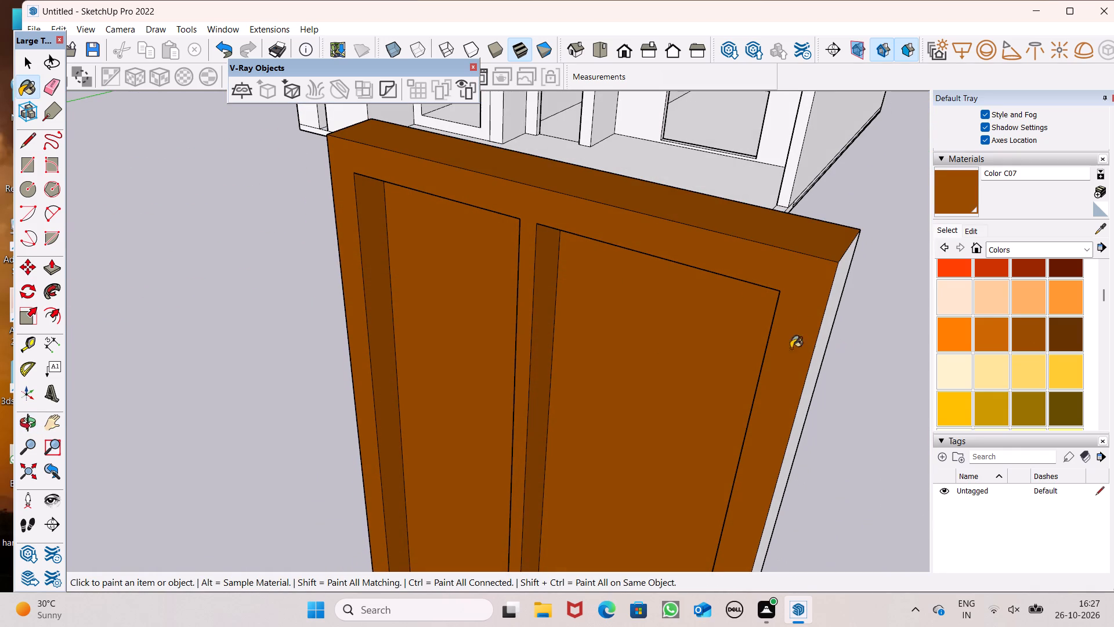
Paint the unpainted upper and vertical recess sides around both panels with Color C07.
middle_drag(627, 371, 859, 204)
scroll(859, 204, up, 1)
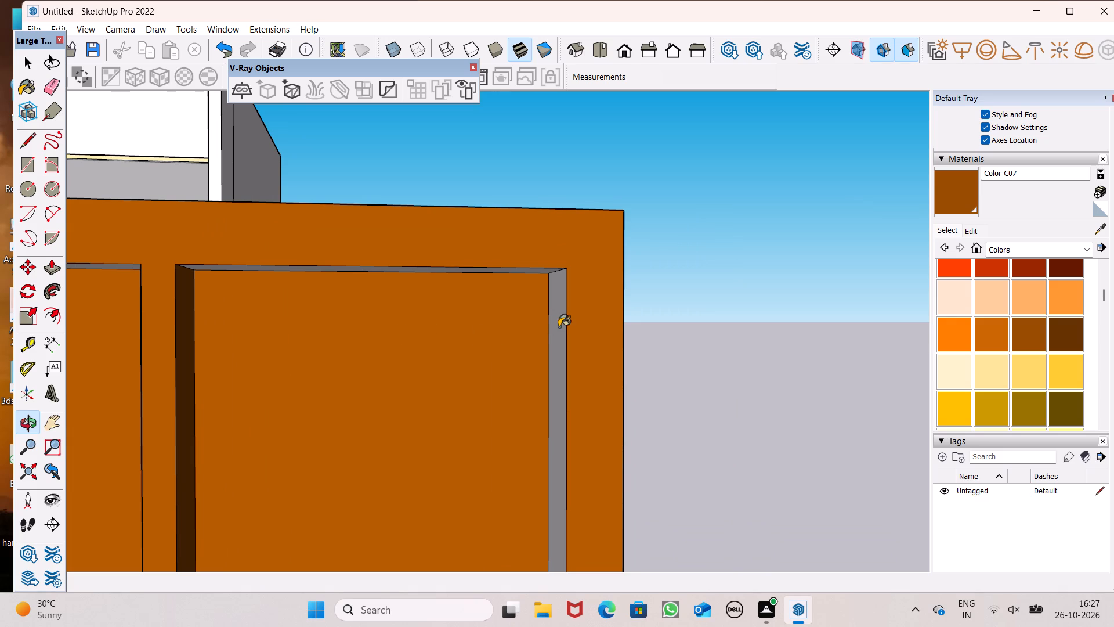
click(559, 327)
middle_drag(533, 313, 562, 222)
click(522, 275)
scroll(569, 289, down, 7)
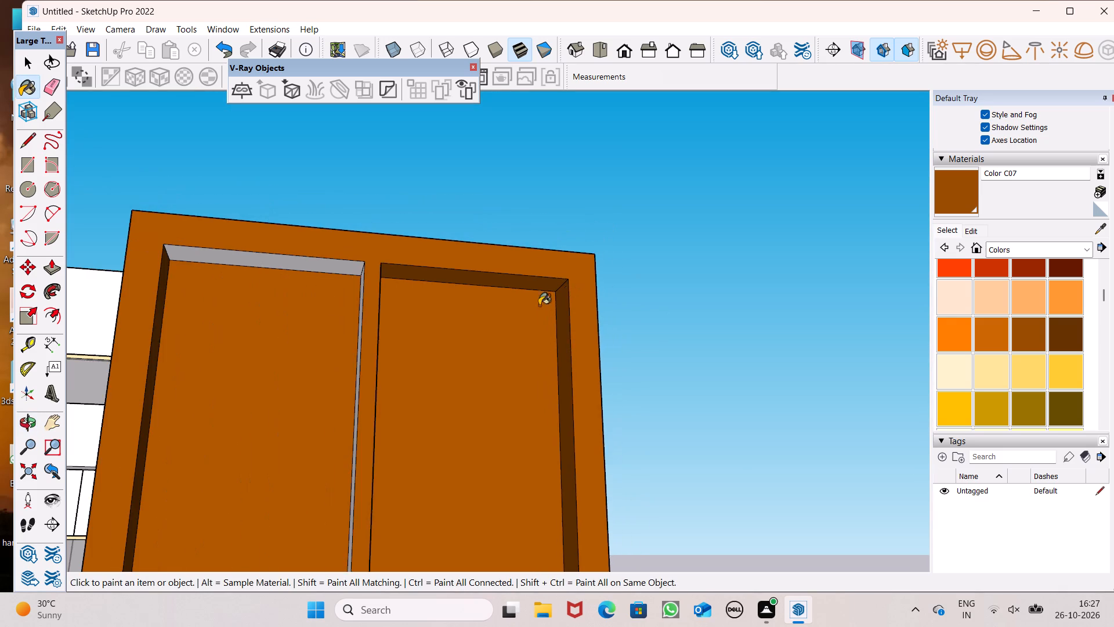
scroll(149, 285, up, 6)
click(220, 254)
middle_drag(348, 331, 537, 363)
click(537, 364)
Paint the frame's remaining outer side and its bottom face with Color C07.
scroll(481, 310, down, 4)
click(281, 307)
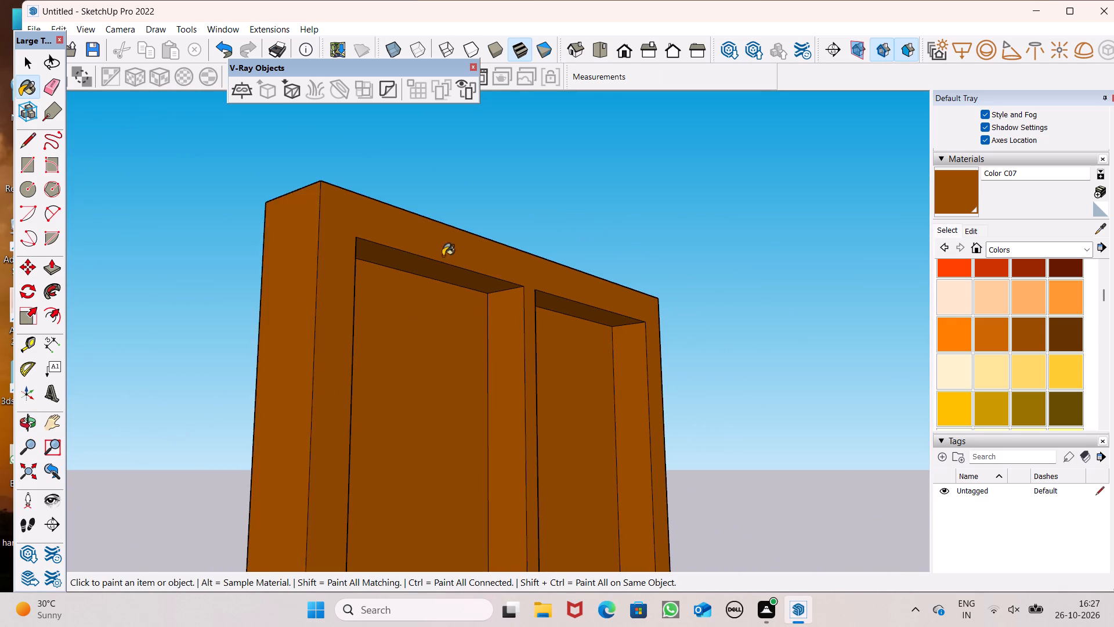
scroll(478, 253, down, 7)
middle_drag(542, 302, 224, 281)
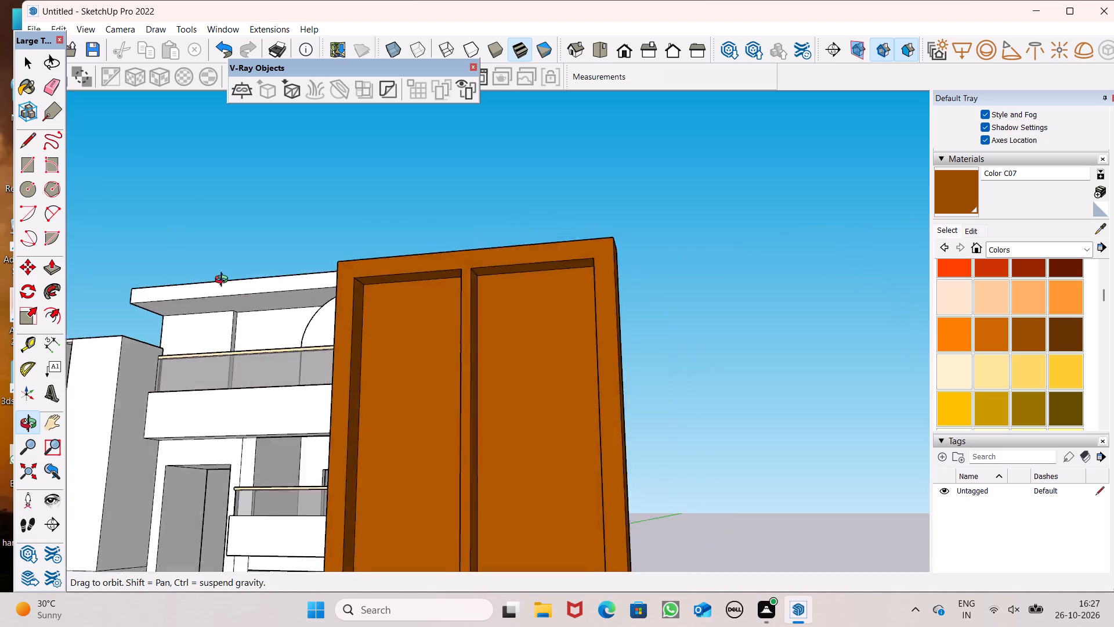
middle_drag(224, 281, 215, 330)
scroll(515, 271, down, 4)
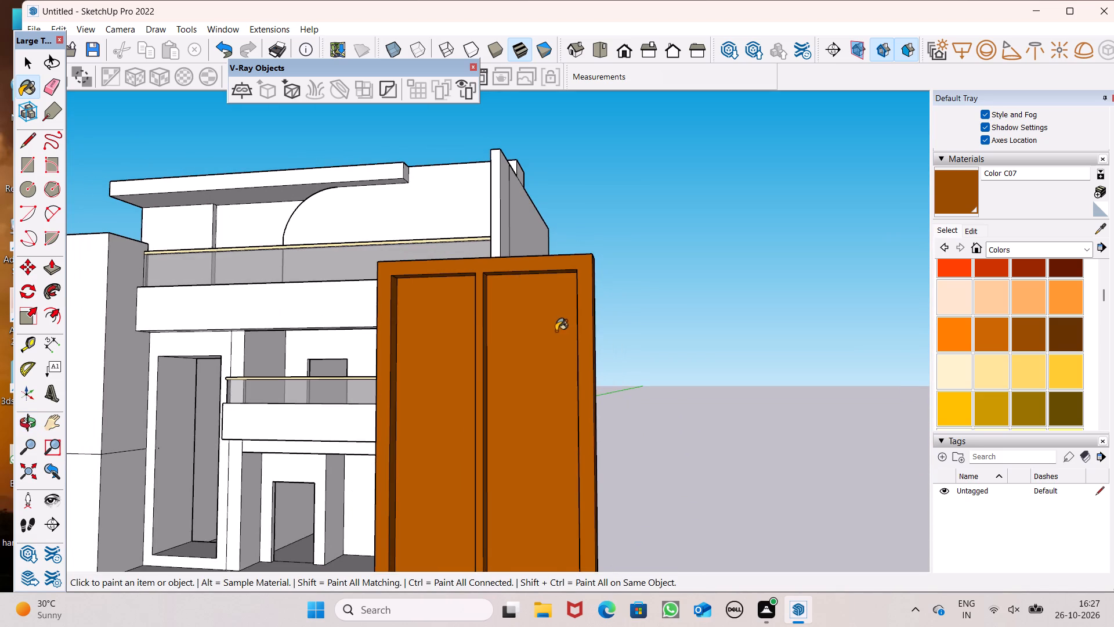
scroll(552, 314, down, 5)
middle_drag(571, 396, 624, 189)
scroll(442, 505, up, 5)
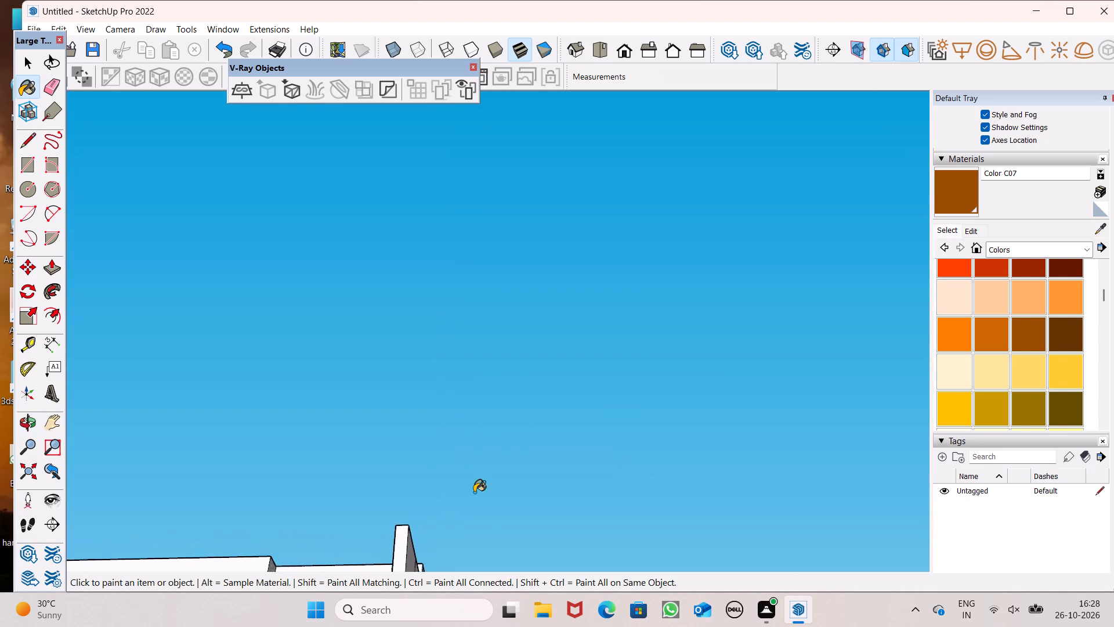
scroll(474, 492, up, 2)
scroll(518, 438, down, 6)
scroll(585, 395, up, 5)
scroll(611, 374, down, 3)
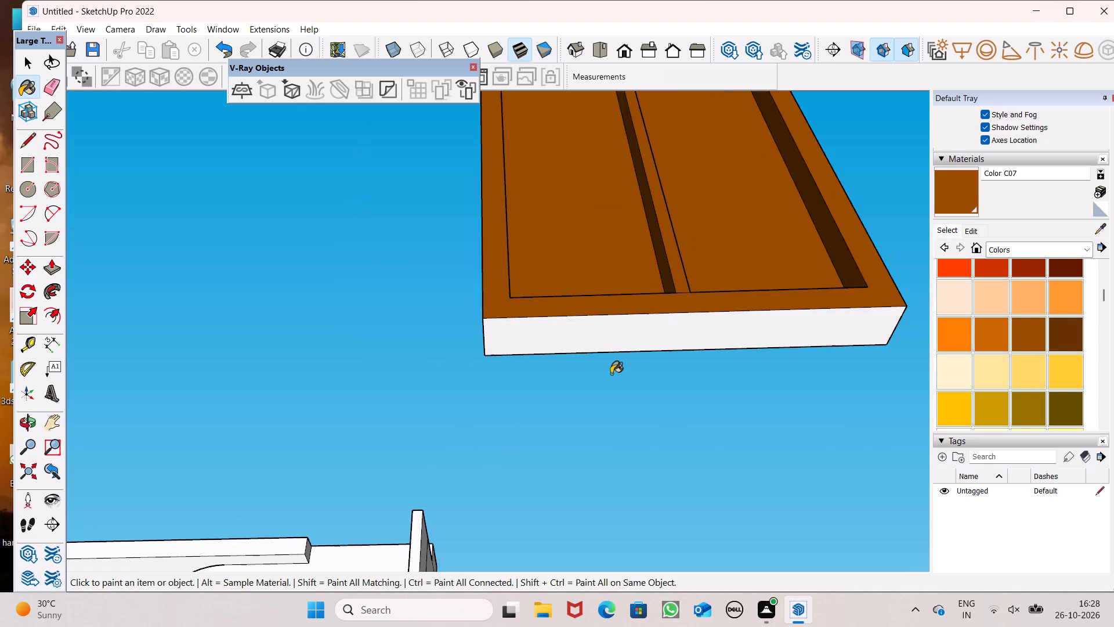
click(631, 351)
middle_drag(643, 405, 727, 528)
scroll(624, 390, down, 5)
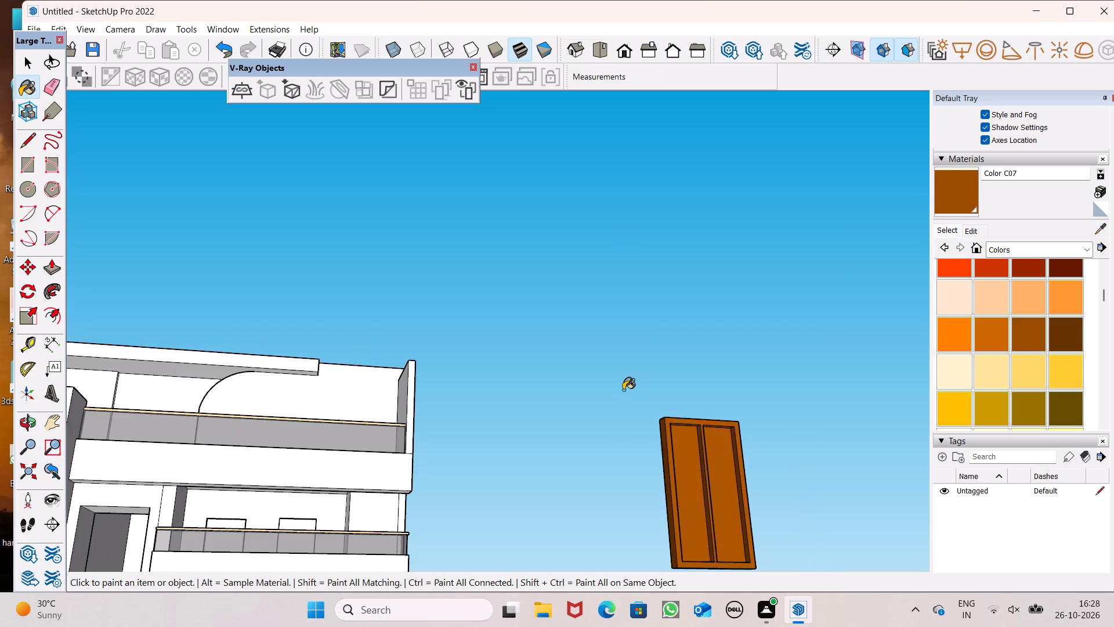
Paint the lower recess sides of both panels on the brown unit's front with Color C07.
scroll(601, 317, down, 6)
middle_drag(638, 455, 758, 610)
scroll(732, 610, up, 1)
scroll(670, 411, down, 3)
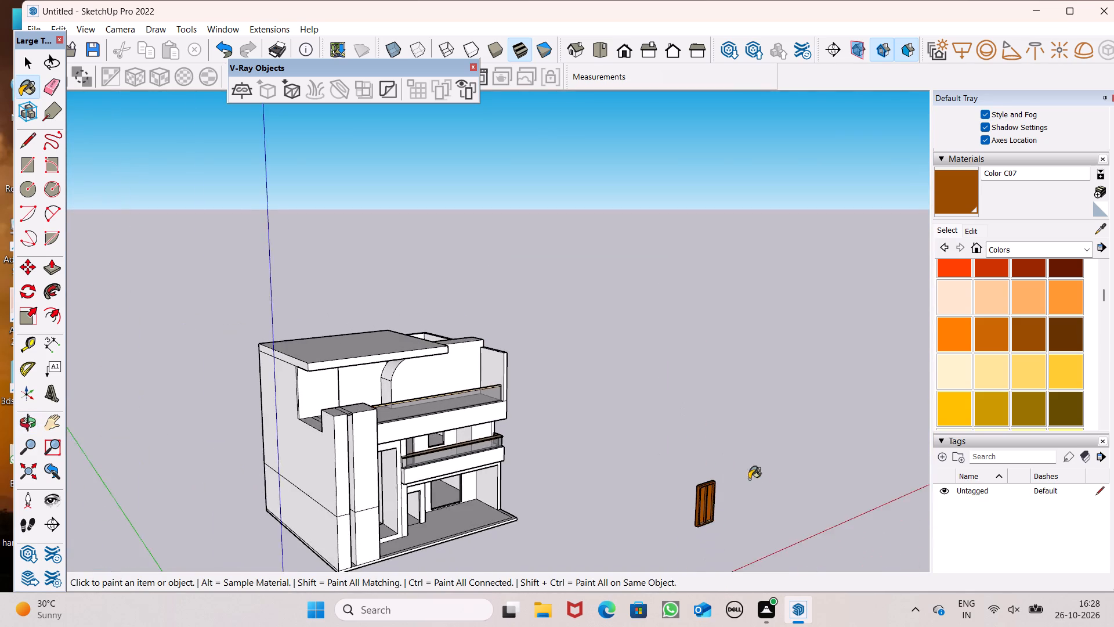
scroll(757, 482, up, 7)
scroll(687, 534, up, 8)
scroll(624, 556, up, 11)
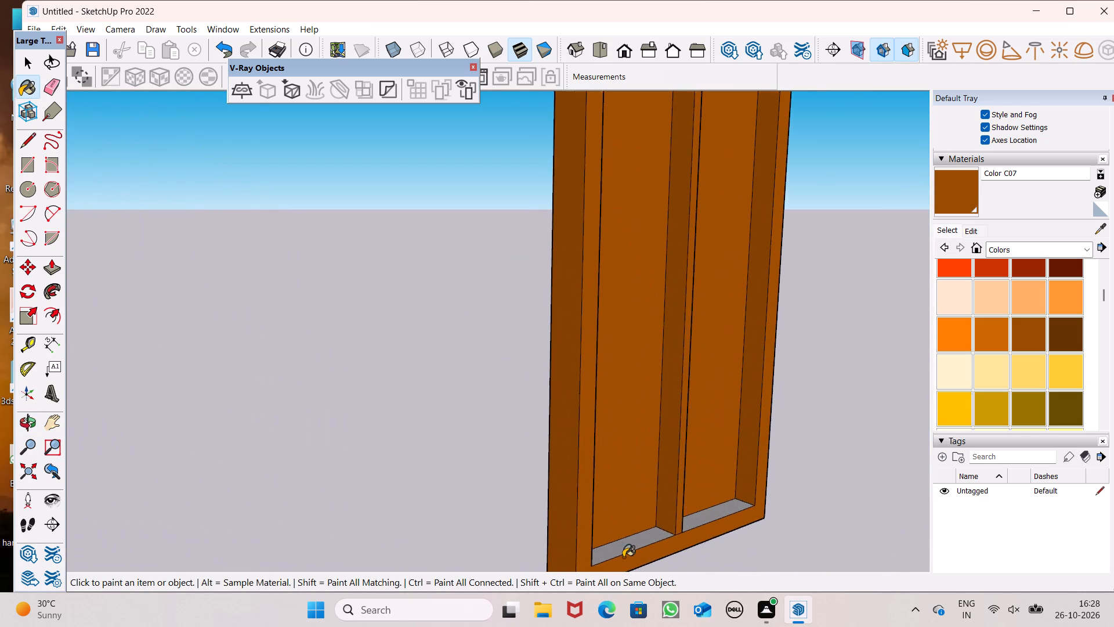
scroll(623, 557, up, 2)
click(623, 545)
click(739, 499)
Paint the white frame face on the unit's back and one vertical recess side of each panel with Color C07.
scroll(520, 372, down, 5)
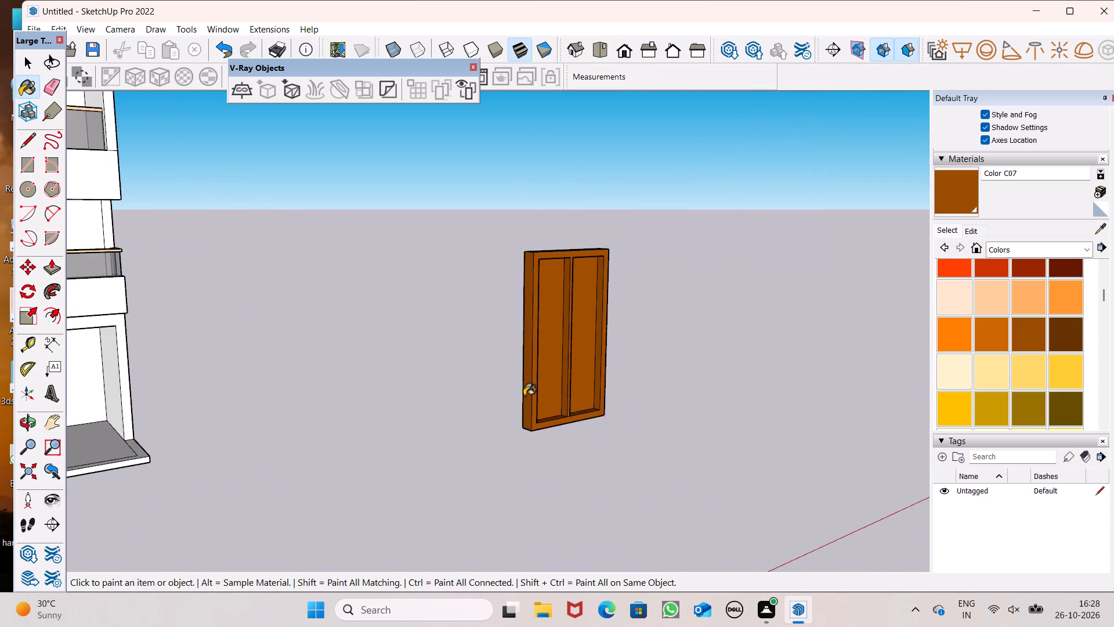
middle_drag(532, 397, 956, 390)
scroll(956, 390, up, 2)
middle_drag(452, 334, 625, 368)
scroll(620, 373, up, 1)
scroll(515, 270, up, 3)
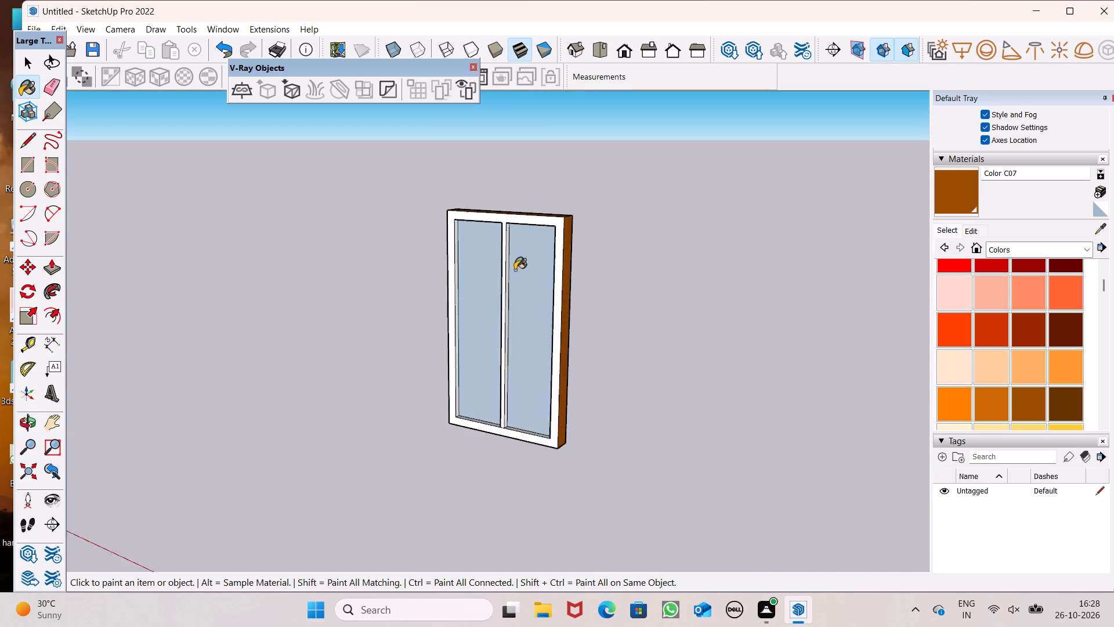
scroll(515, 270, up, 4)
scroll(487, 229, up, 1)
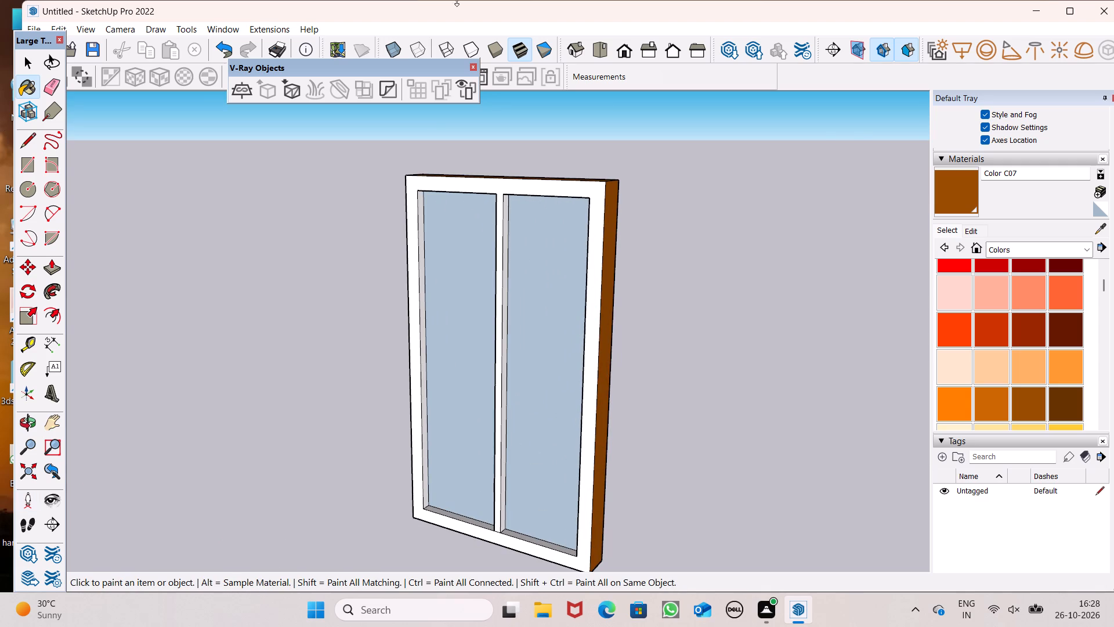
scroll(555, 185, up, 3)
click(559, 186)
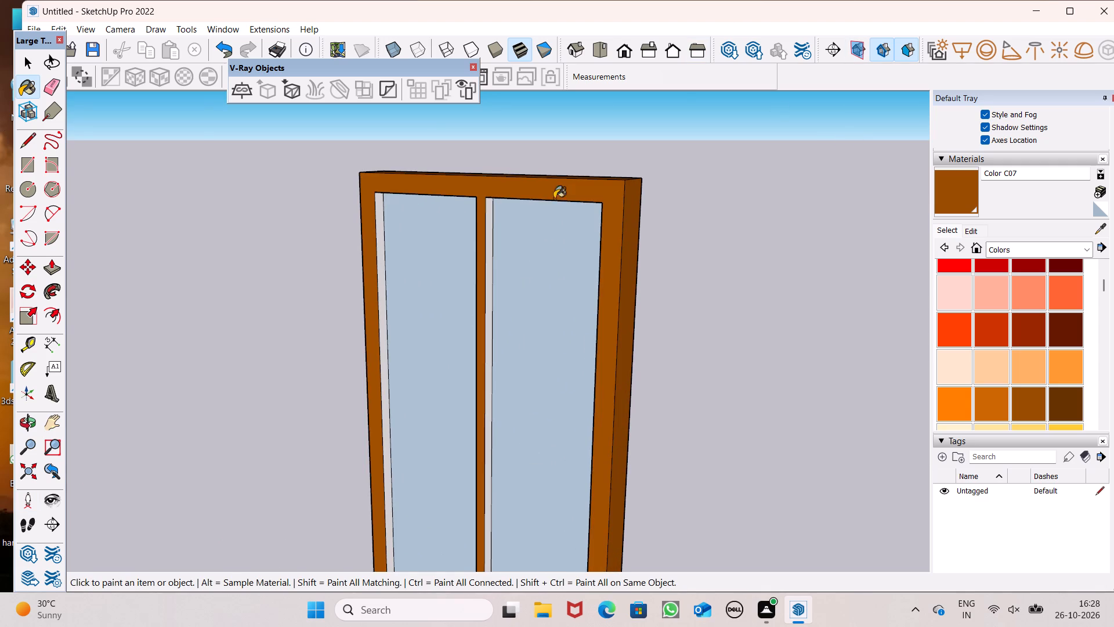
scroll(465, 265, up, 4)
click(504, 265)
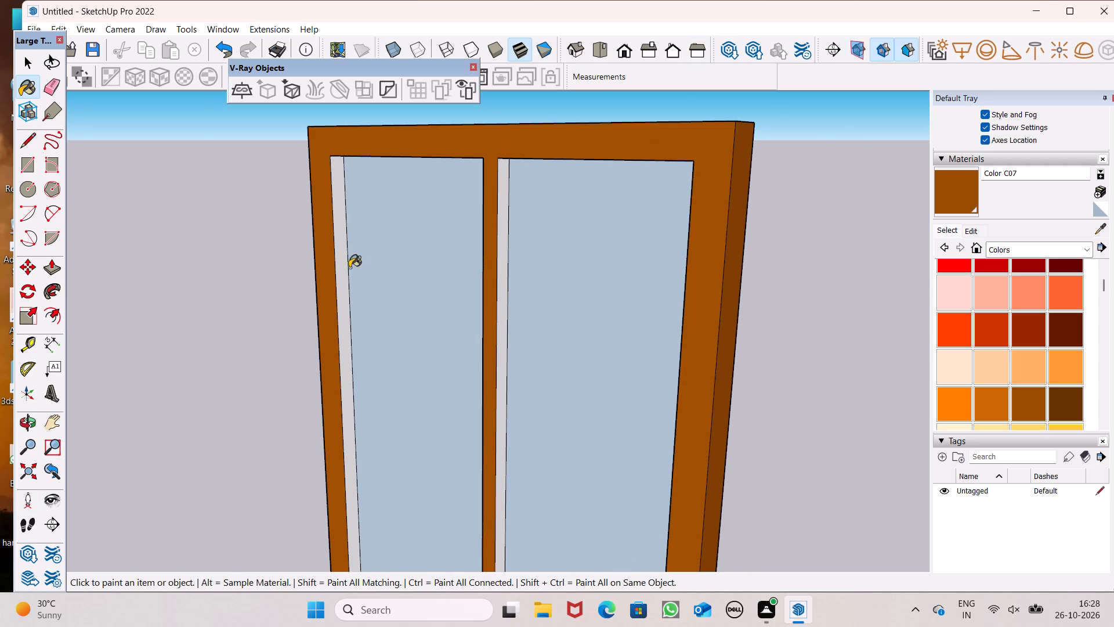
click(338, 272)
Paint the upper recess sides and the remaining vertical recess sides of both back panels with Color C07.
scroll(442, 222, down, 4)
middle_drag(507, 269, 691, 237)
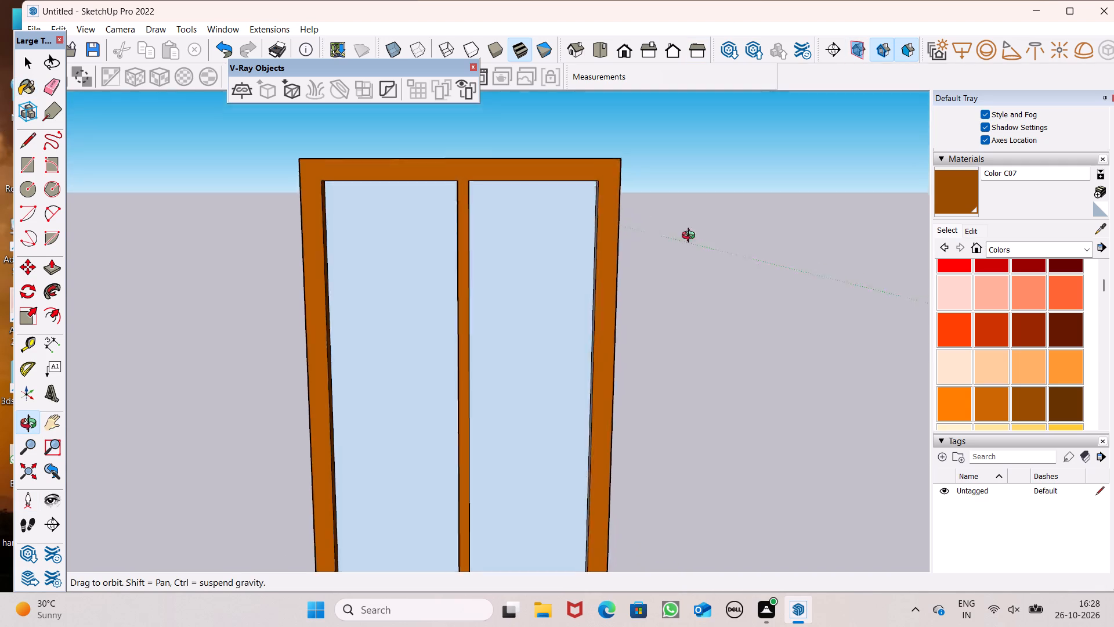
middle_drag(691, 237, 827, 110)
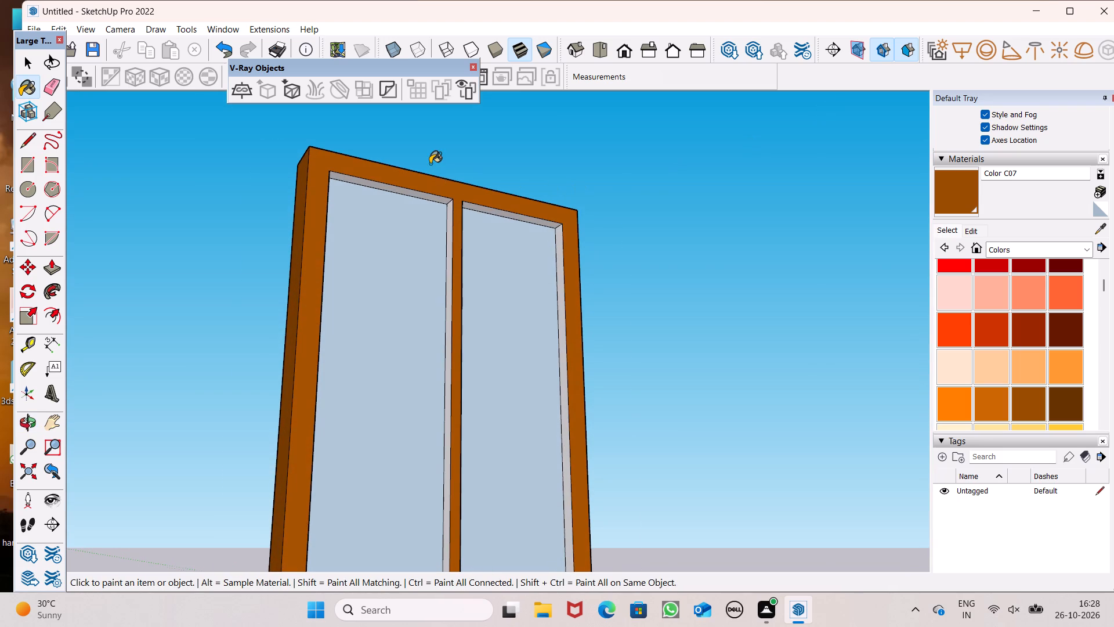
scroll(430, 164, up, 5)
scroll(462, 229, down, 3)
middle_drag(548, 278, 587, 243)
scroll(548, 318, up, 2)
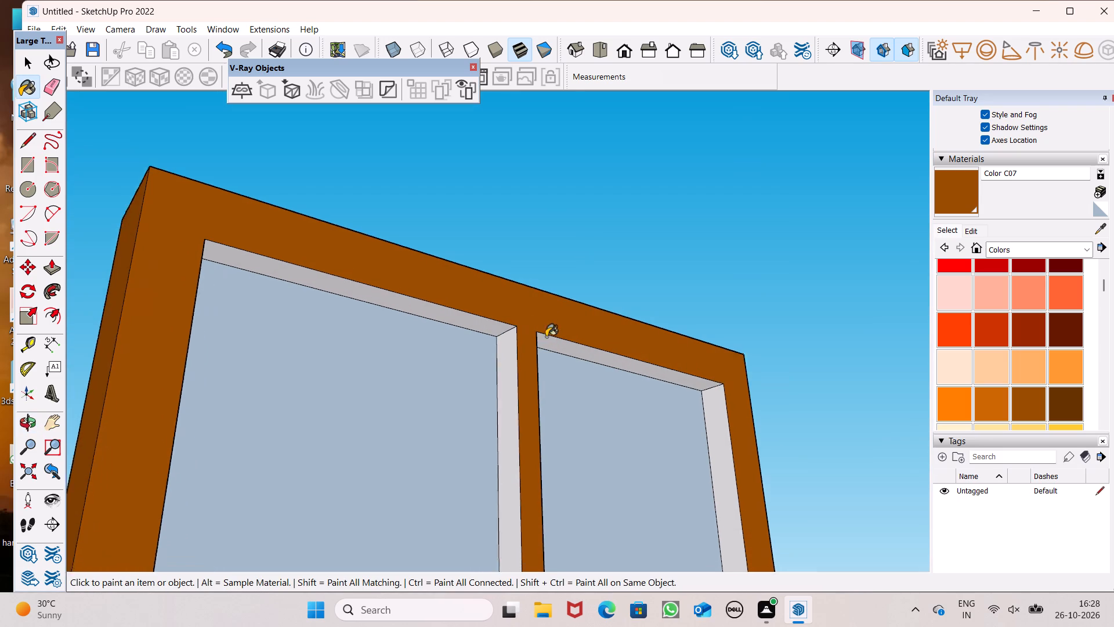
scroll(546, 337, up, 2)
click(549, 351)
click(509, 348)
click(478, 322)
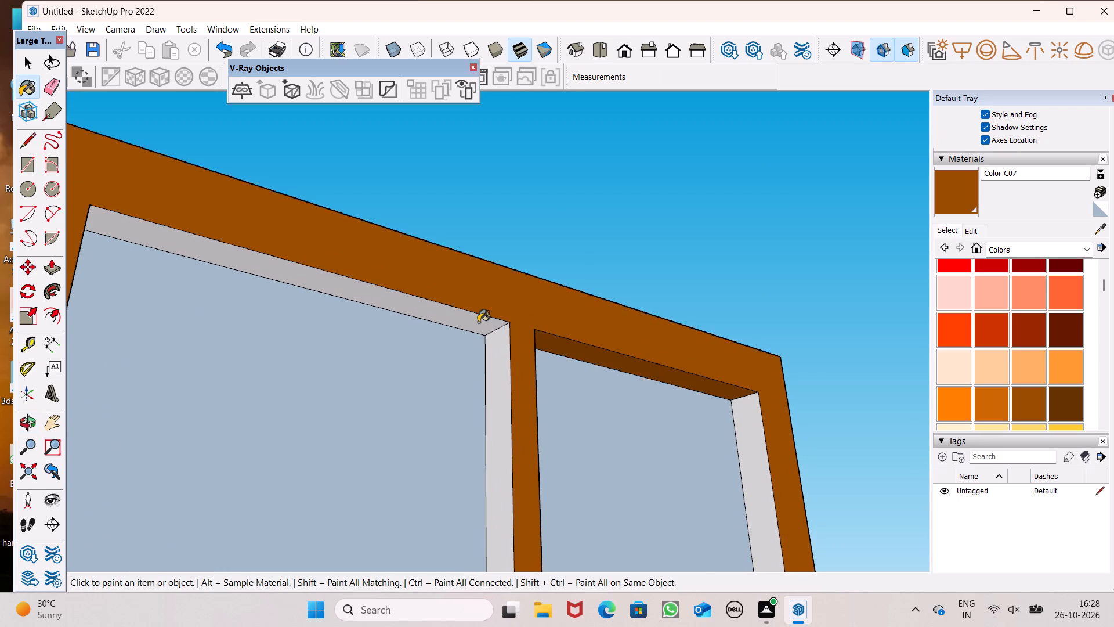
scroll(475, 319, down, 2)
click(712, 422)
Paint the lower recess sides of both panels on the unit's back with Color C07.
scroll(533, 327, down, 3)
middle_drag(628, 359, 490, 372)
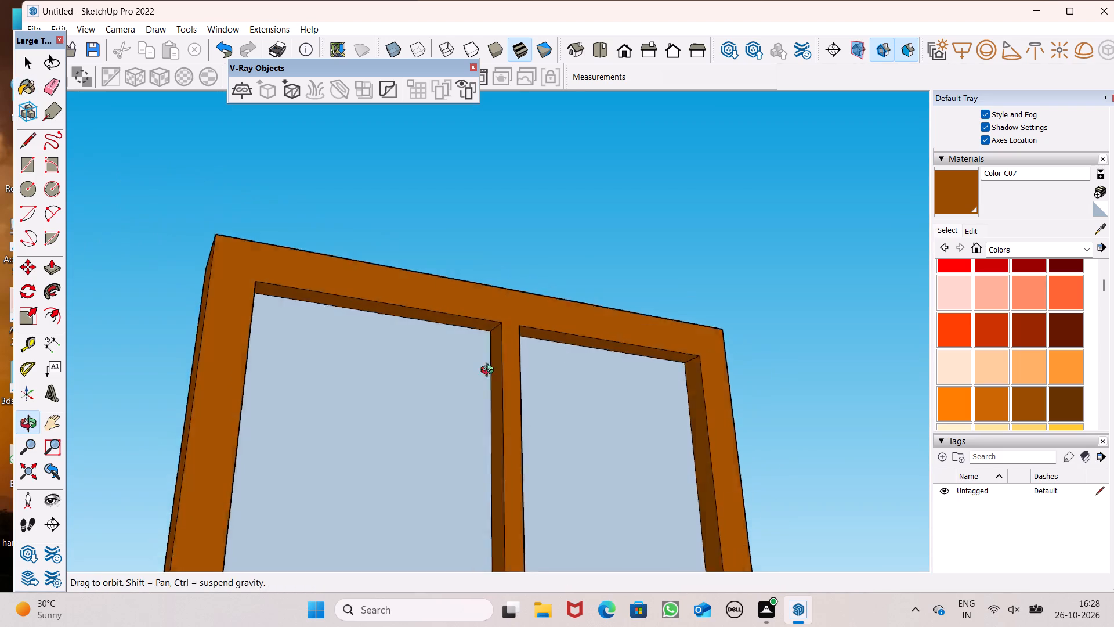
middle_drag(490, 372, 274, 353)
scroll(413, 263, down, 9)
middle_drag(454, 289, 460, 292)
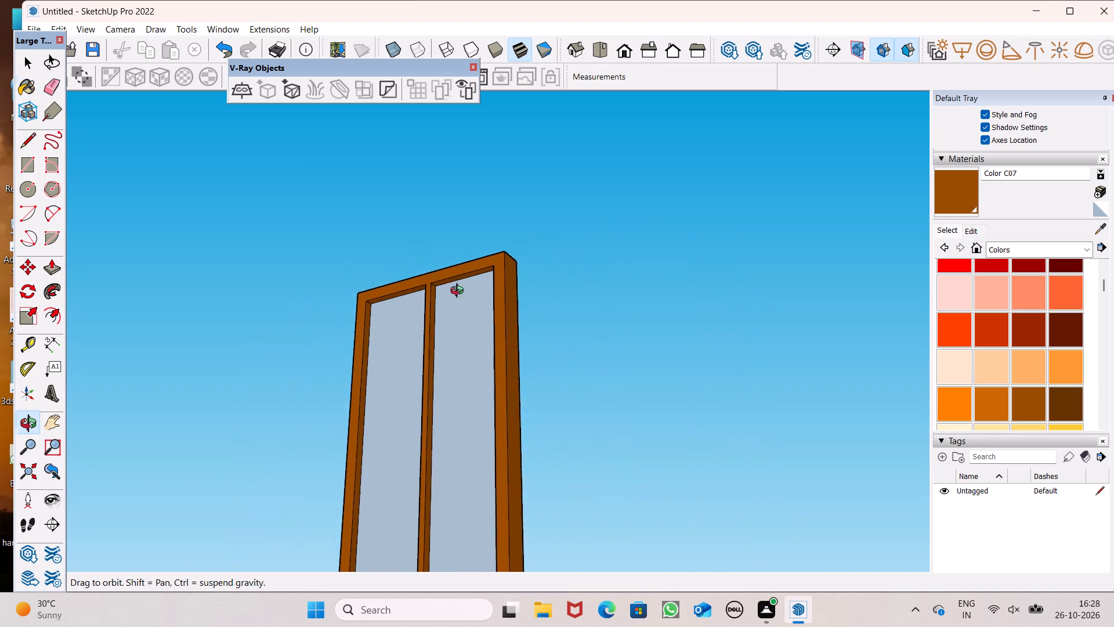
middle_drag(460, 292, 853, 494)
scroll(825, 454, up, 1)
scroll(640, 338, down, 3)
scroll(523, 464, up, 7)
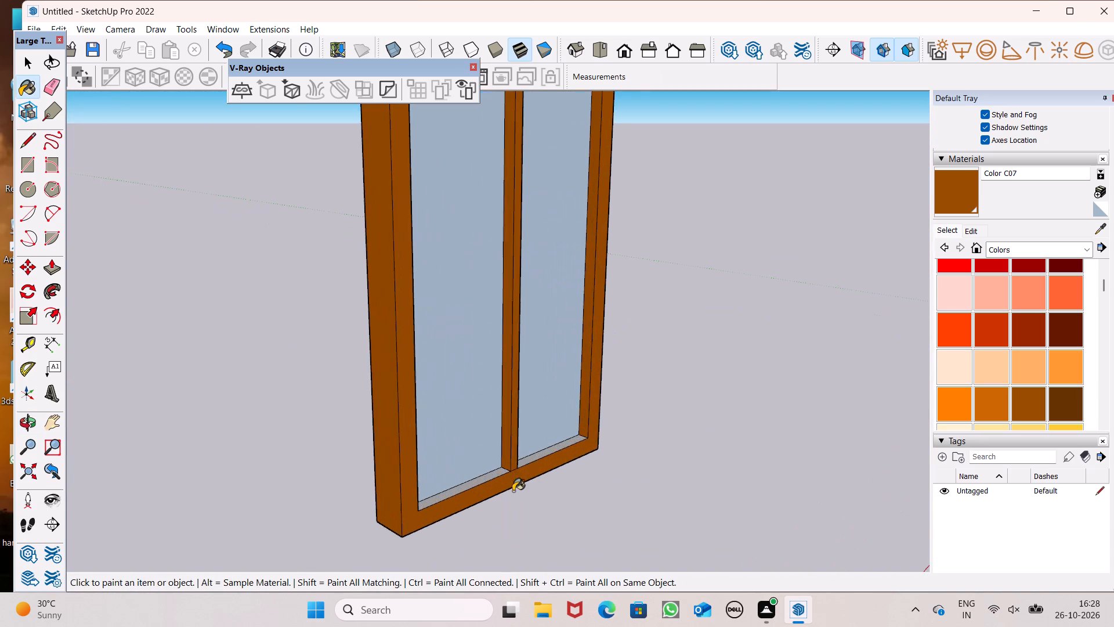
scroll(483, 474, up, 5)
click(480, 487)
click(555, 451)
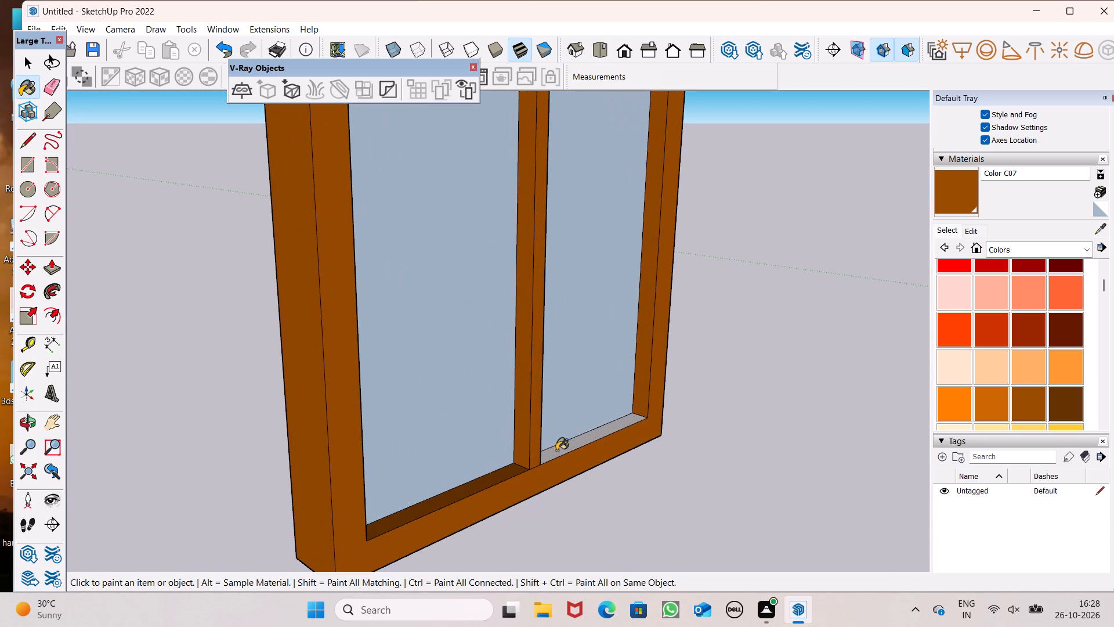
Paint both blue-grey panel faces on the unit's back with Color C07.
scroll(587, 423, down, 4)
middle_drag(634, 423, 610, 417)
click(572, 370)
click(459, 375)
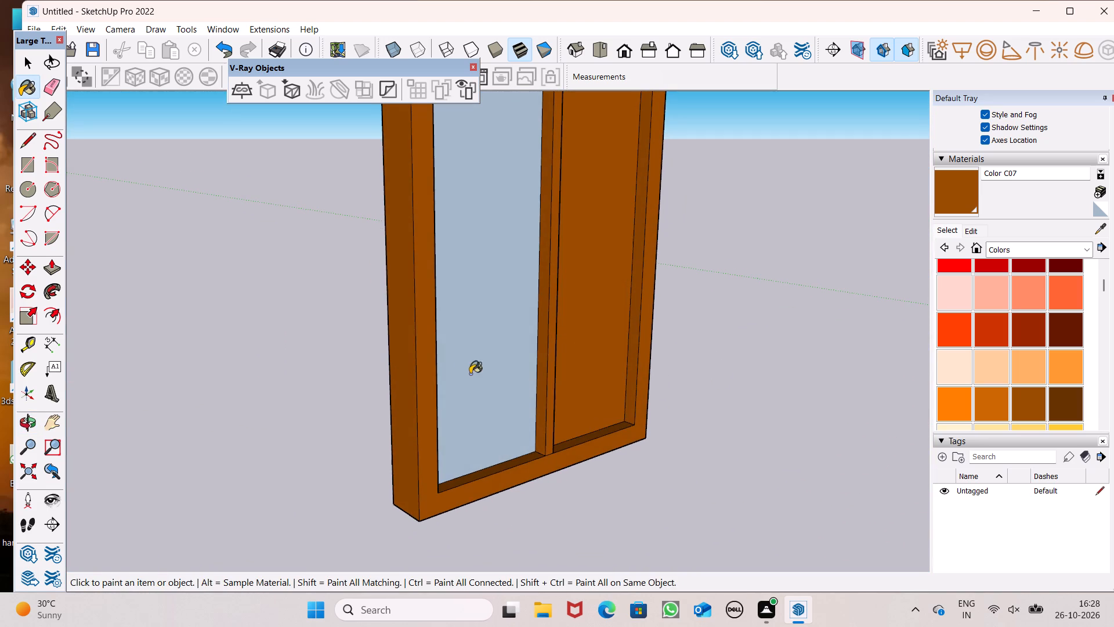
Inspect the painted double-panel unit from its different sides and beside the house.
middle_drag(699, 384, 135, 447)
scroll(136, 451, up, 1)
middle_drag(586, 383, 164, 383)
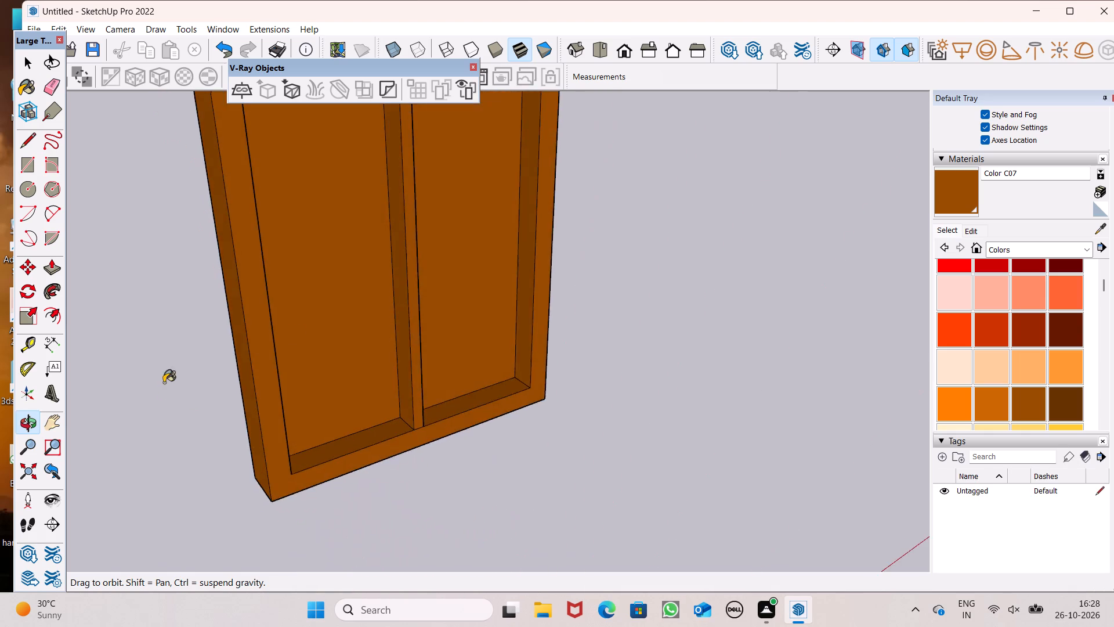
scroll(164, 387, up, 1)
middle_drag(164, 383, 165, 391)
scroll(811, 319, down, 4)
middle_drag(932, 384, 724, 363)
scroll(523, 315, down, 2)
middle_drag(613, 339, 537, 331)
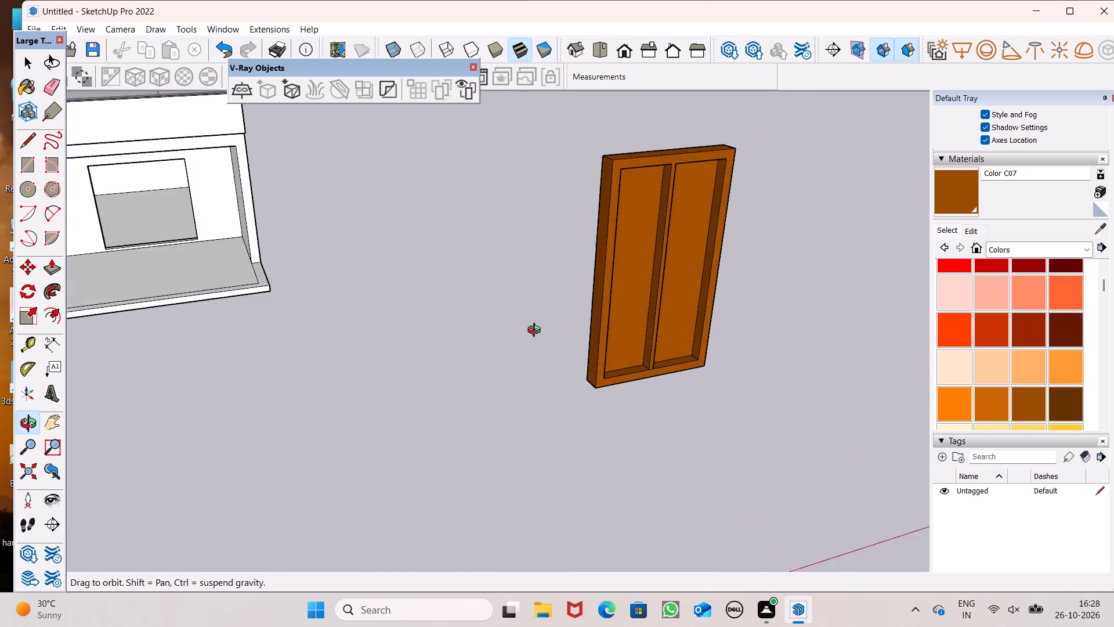
middle_drag(537, 331, 426, 311)
scroll(371, 327, down, 2)
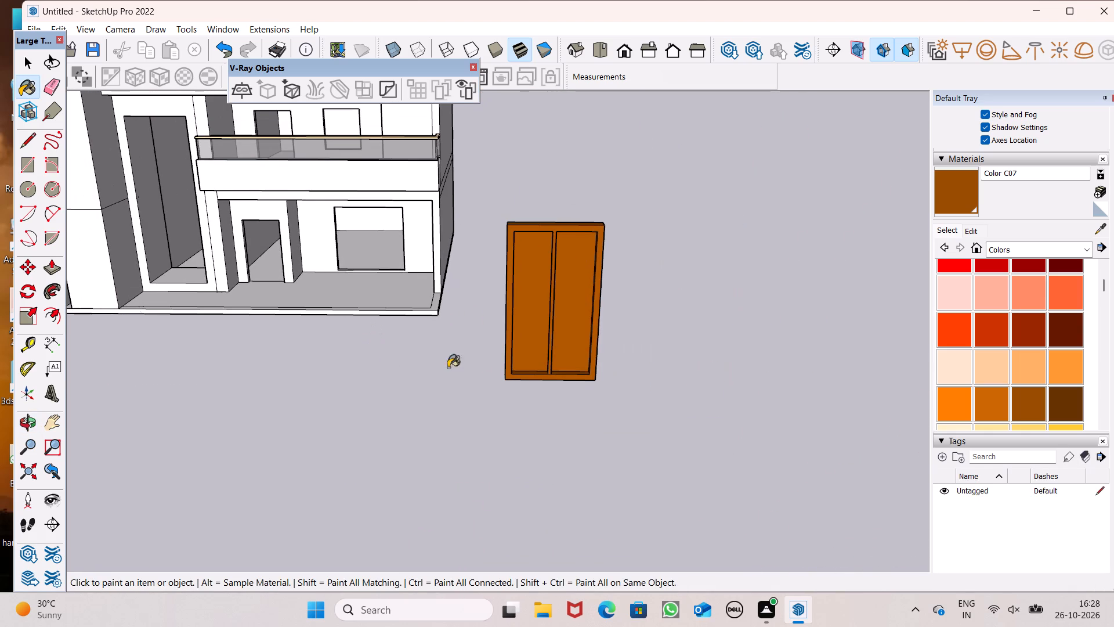
scroll(622, 378, up, 1)
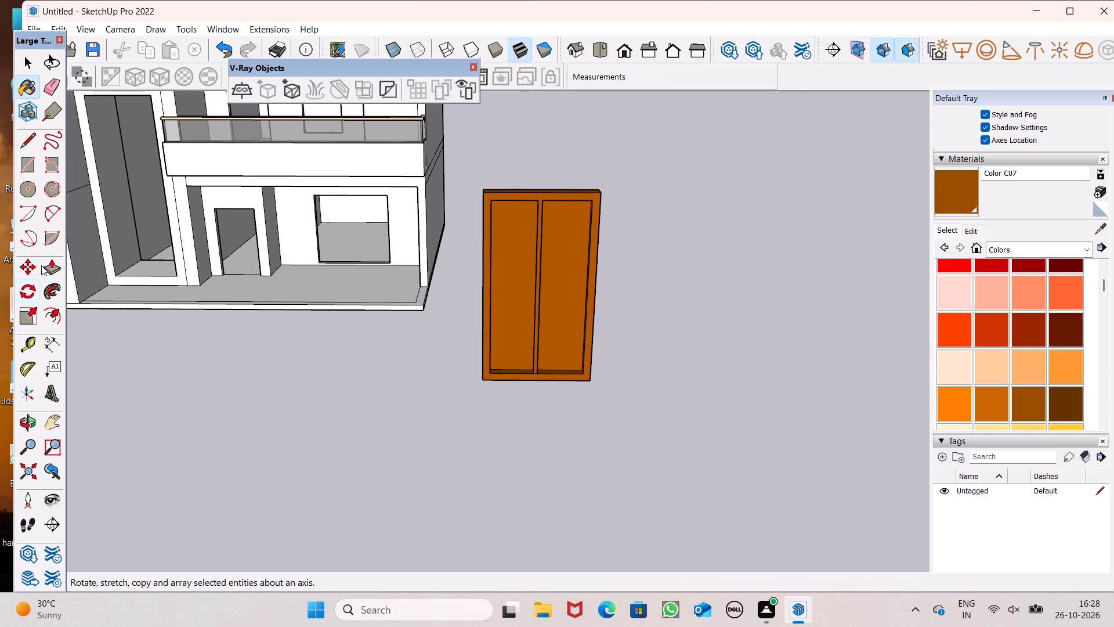
Draw an upright rectangle of about 3' 2" by 4' 3" beside the brown double-panel unit.
click(24, 170)
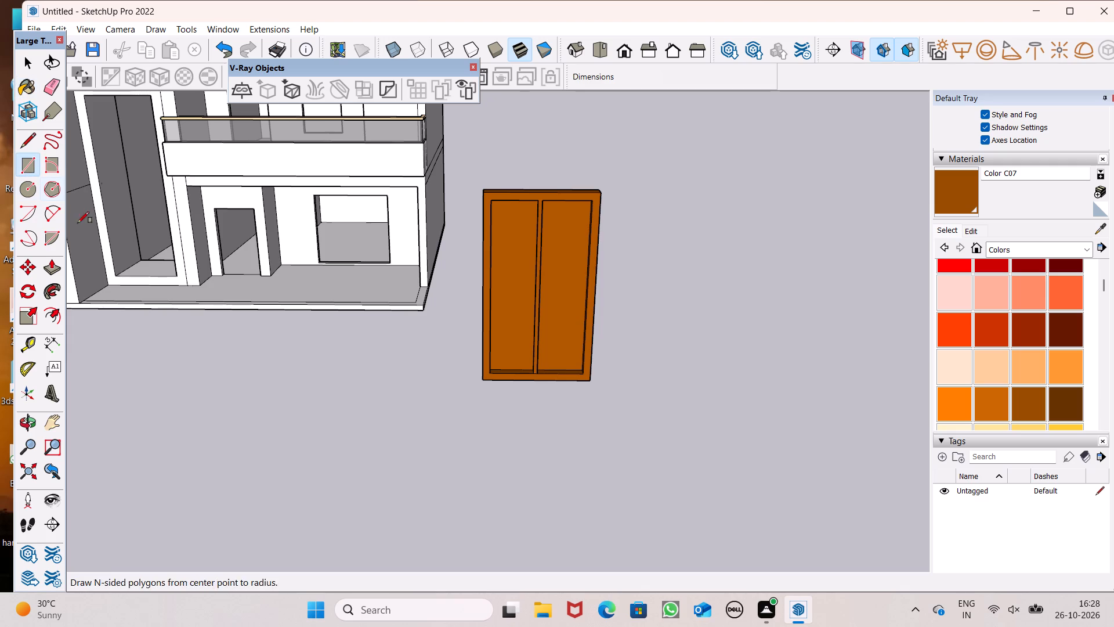
scroll(416, 338, down, 2)
middle_drag(659, 405, 661, 353)
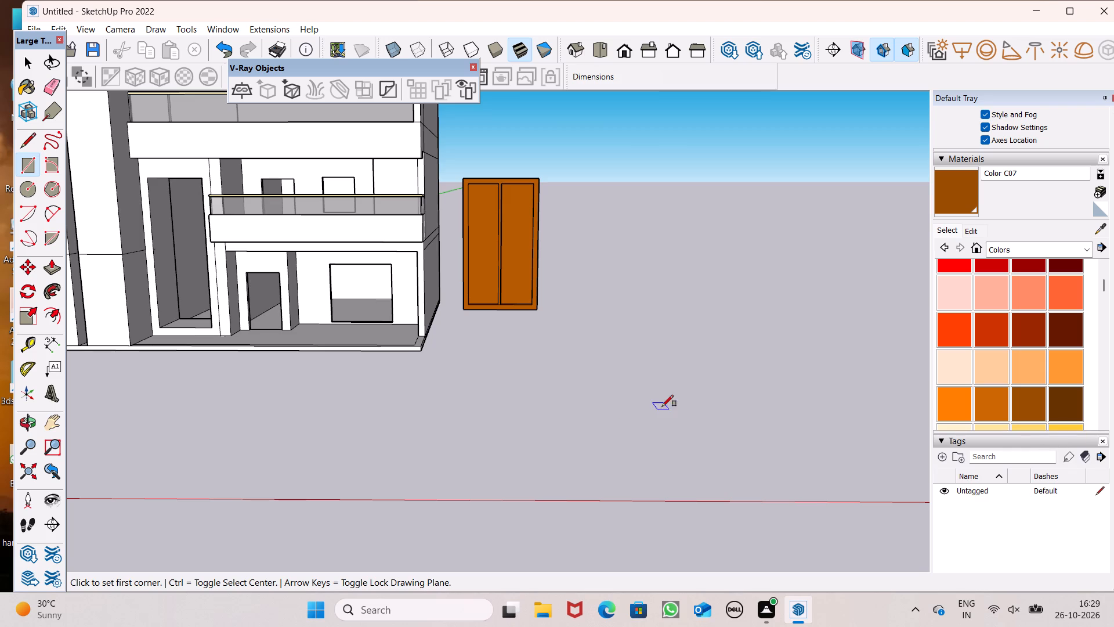
scroll(552, 258, down, 1)
middle_drag(512, 323, 509, 333)
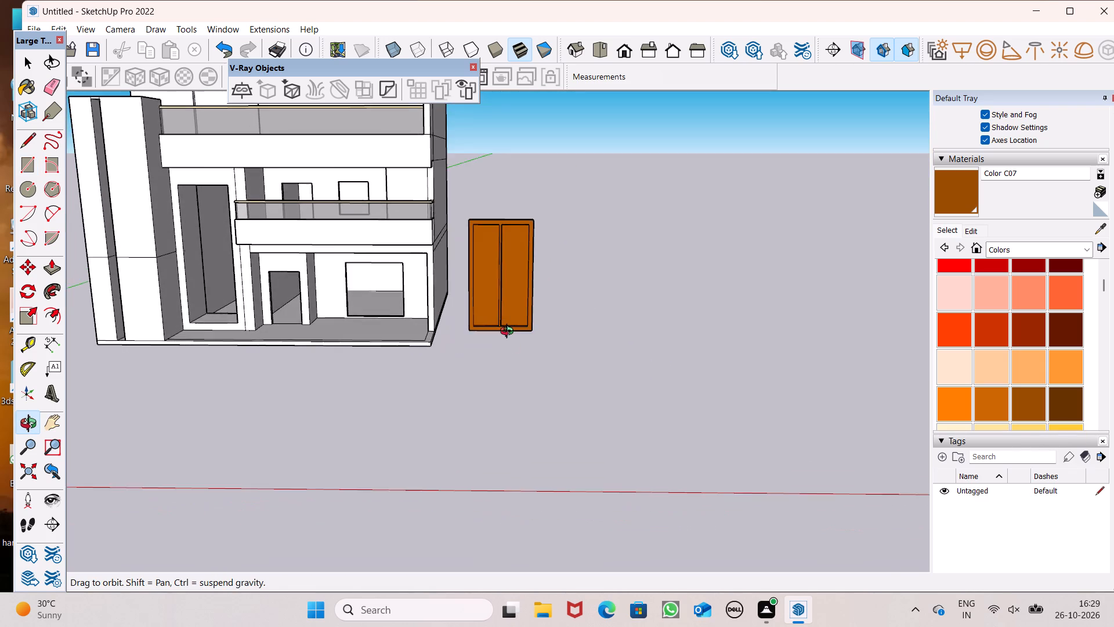
middle_drag(509, 333, 500, 331)
middle_drag(734, 334, 736, 320)
scroll(735, 336, up, 1)
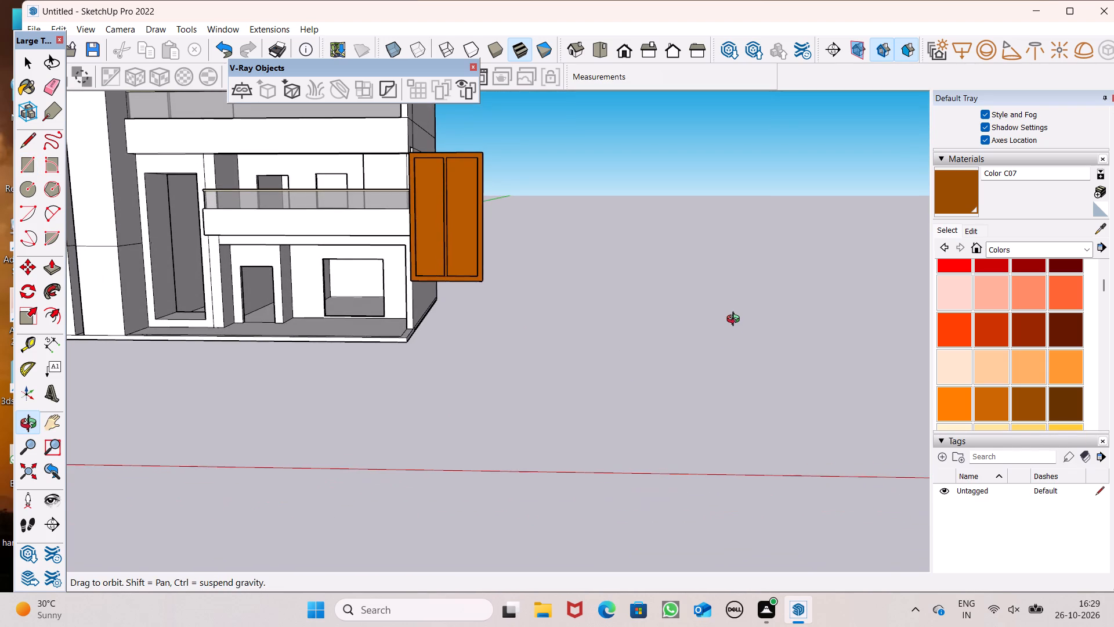
middle_drag(736, 320, 737, 323)
scroll(753, 240, up, 1)
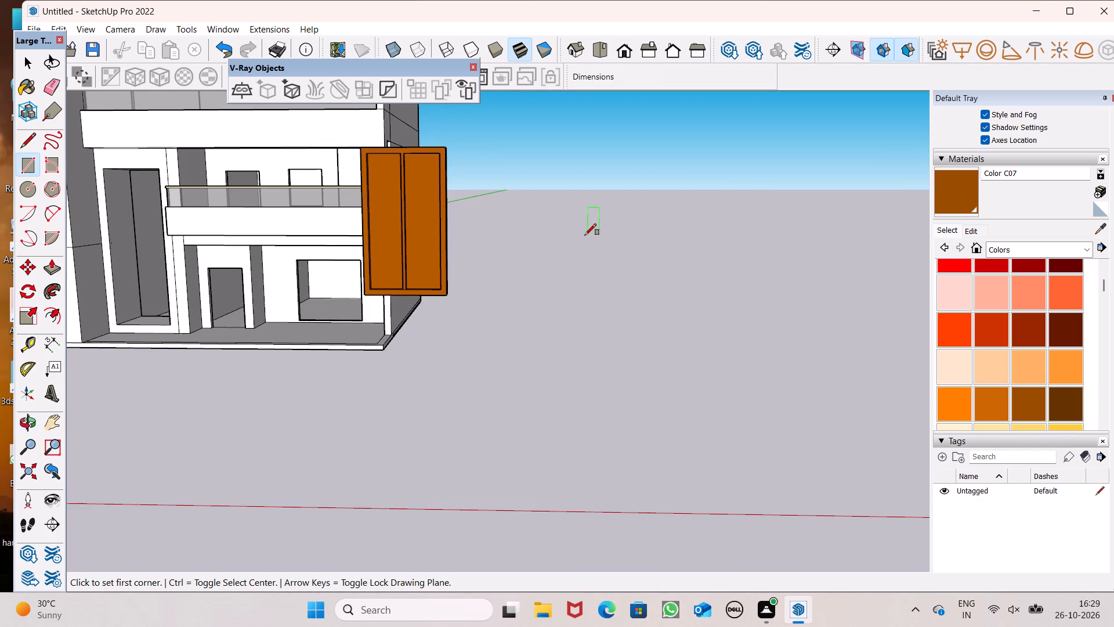
middle_drag(588, 241, 605, 228)
scroll(558, 264, down, 3)
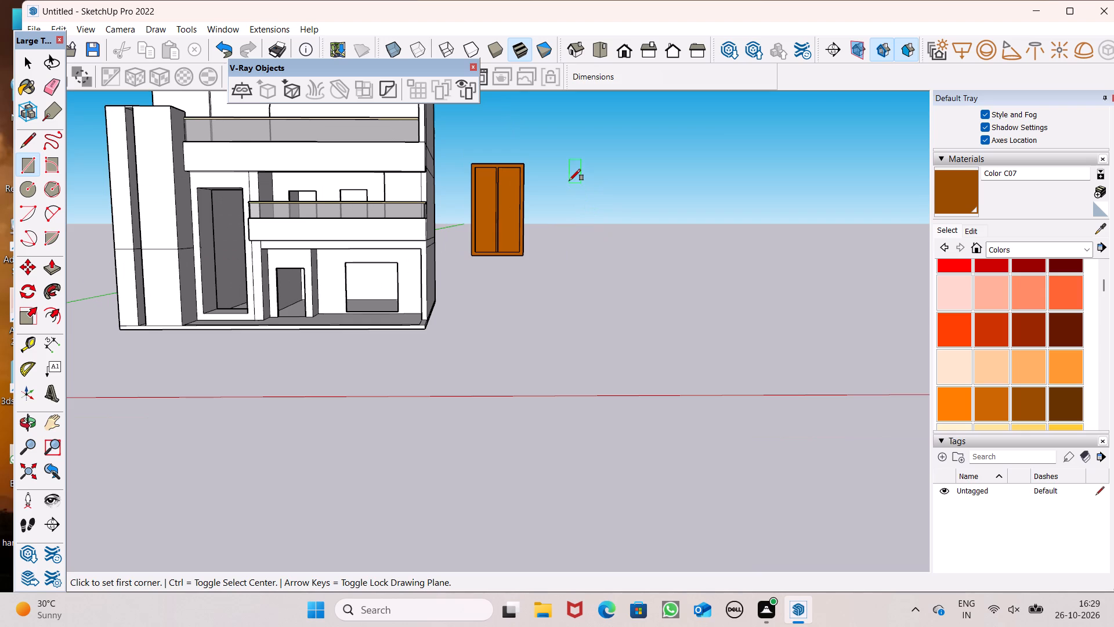
click(569, 180)
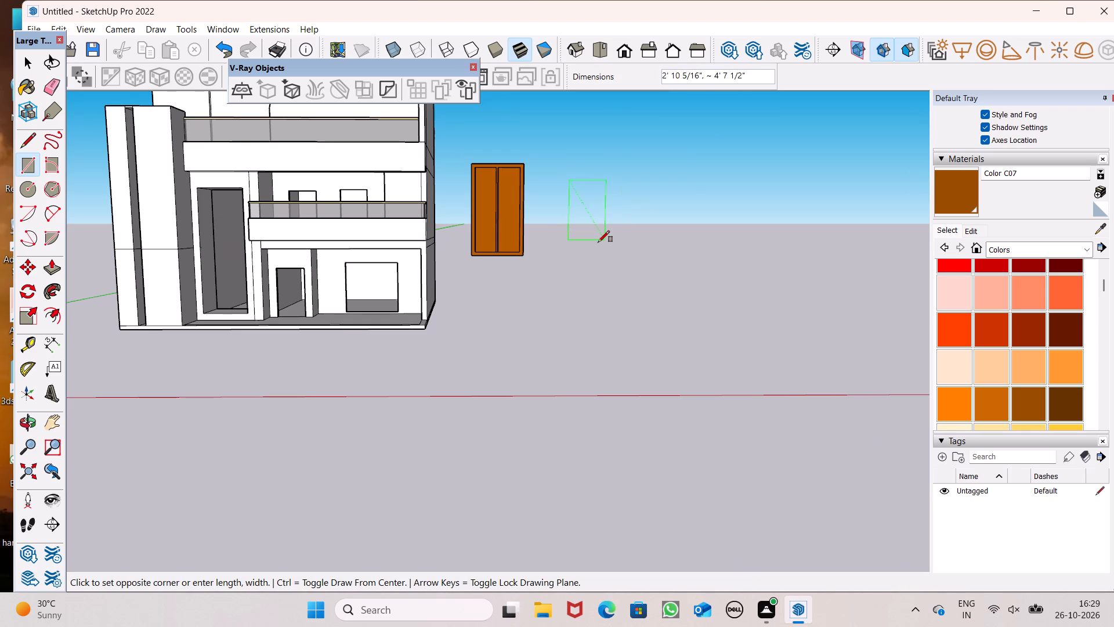
click(609, 235)
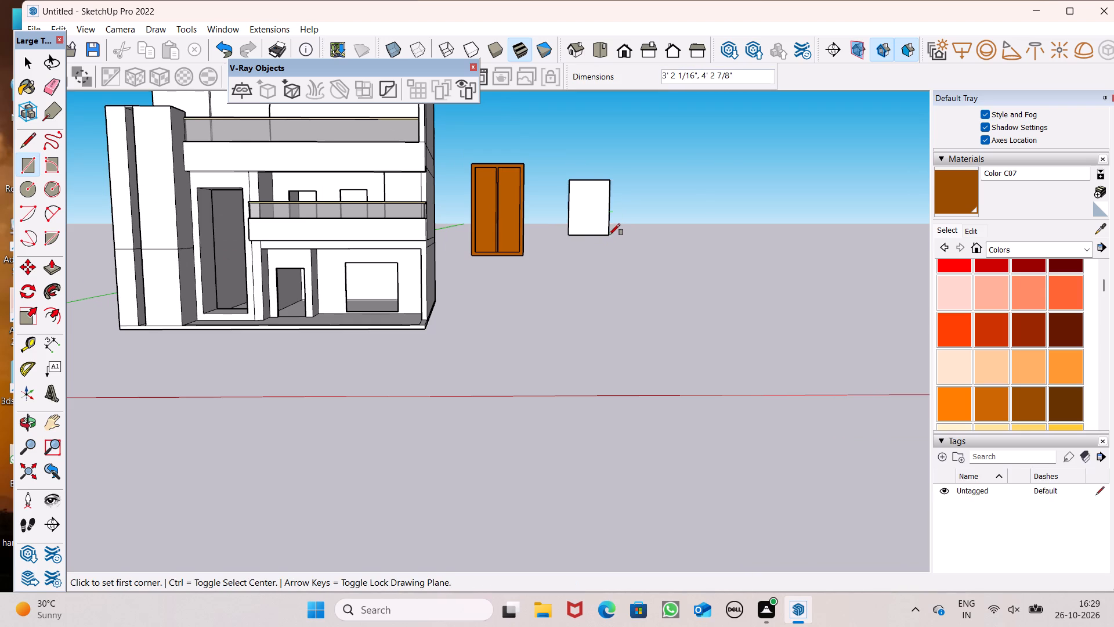
Offset the new rectangle's outline inward to form a narrow, even frame border.
scroll(603, 194, up, 7)
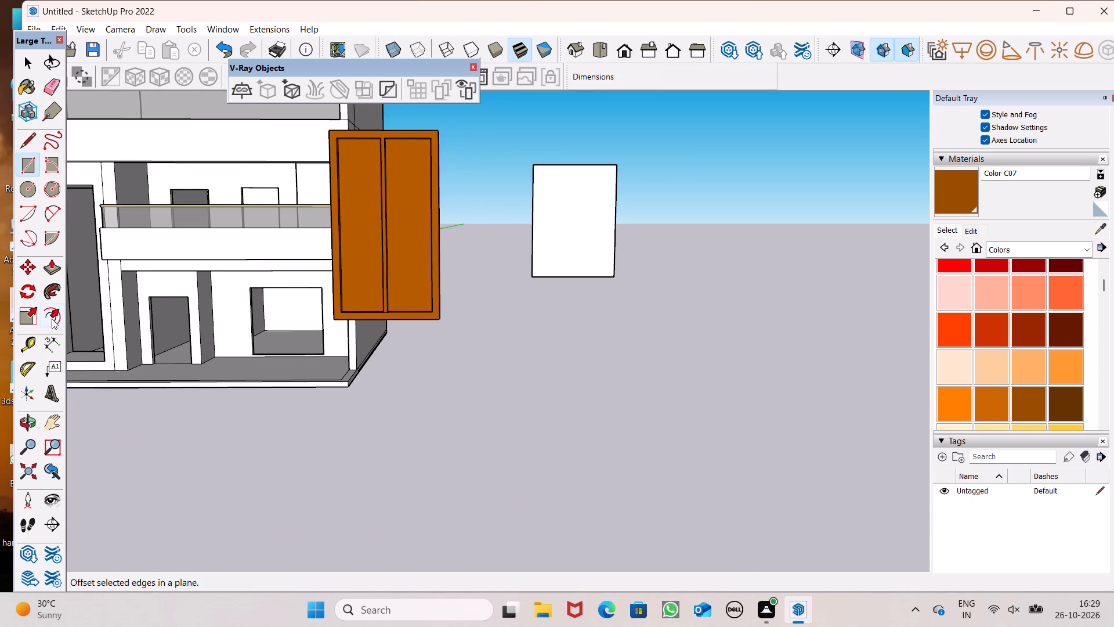
click(52, 318)
scroll(520, 182, up, 3)
drag(580, 165, 582, 168)
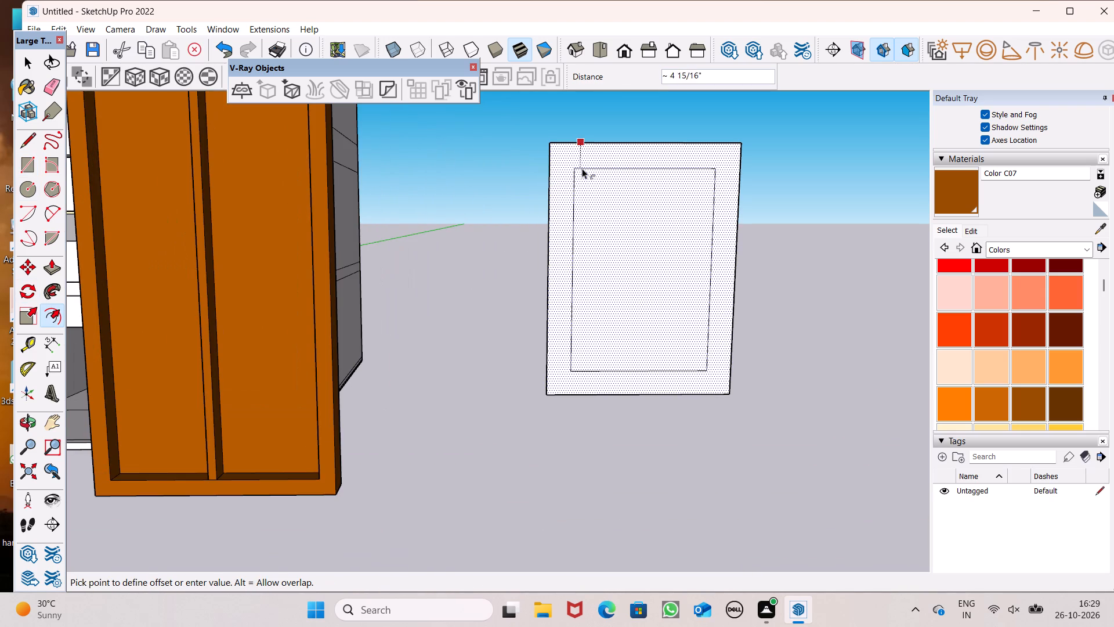
drag(582, 168, 578, 153)
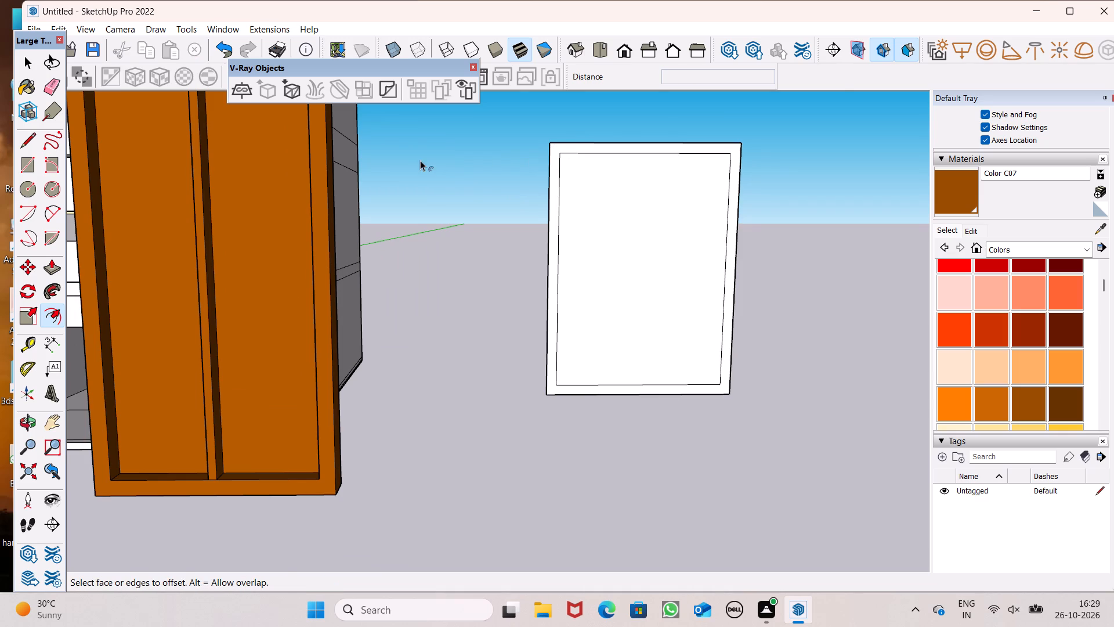
Draw a narrow vertical divider strip about 2 5/16" by 3' 10 13/16" down the middle of the white frame's inner face.
scroll(541, 147, down, 6)
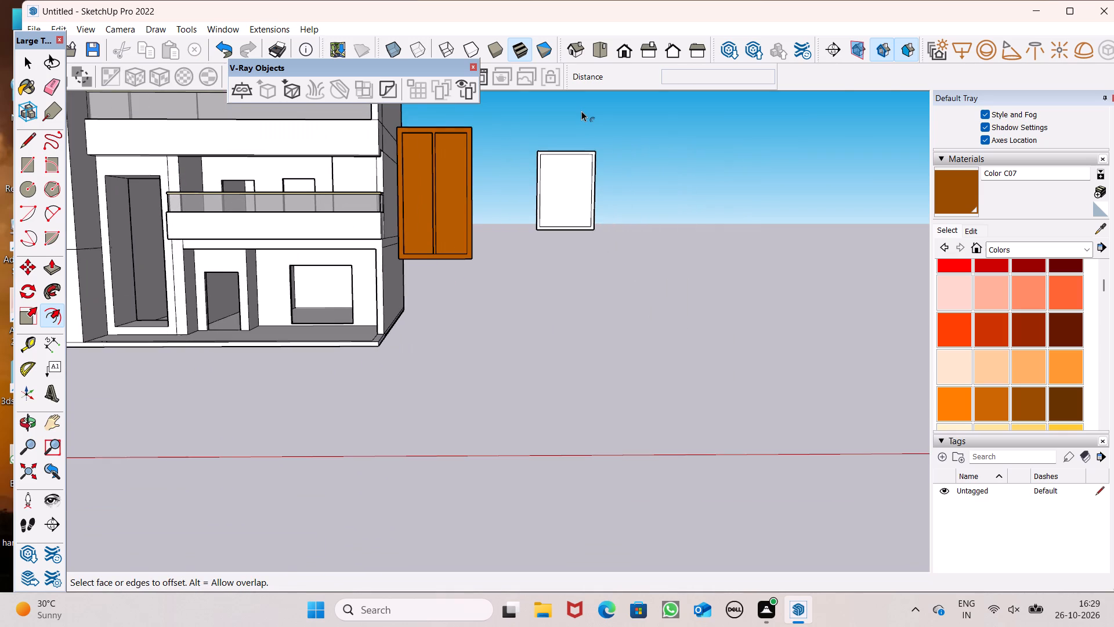
scroll(582, 110, up, 3)
scroll(464, 200, up, 1)
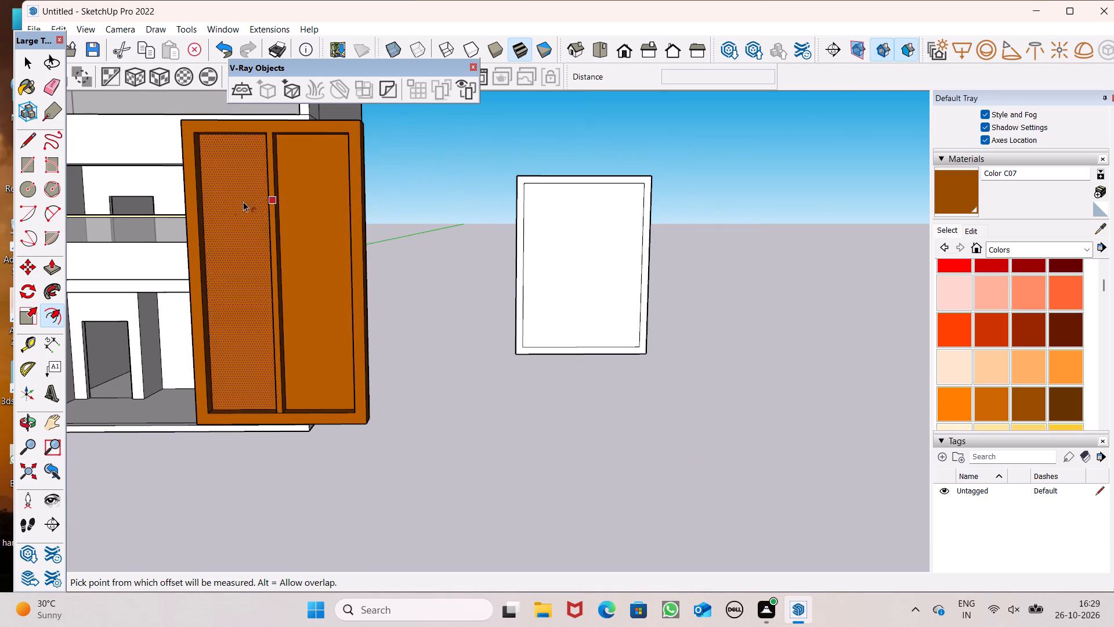
click(27, 168)
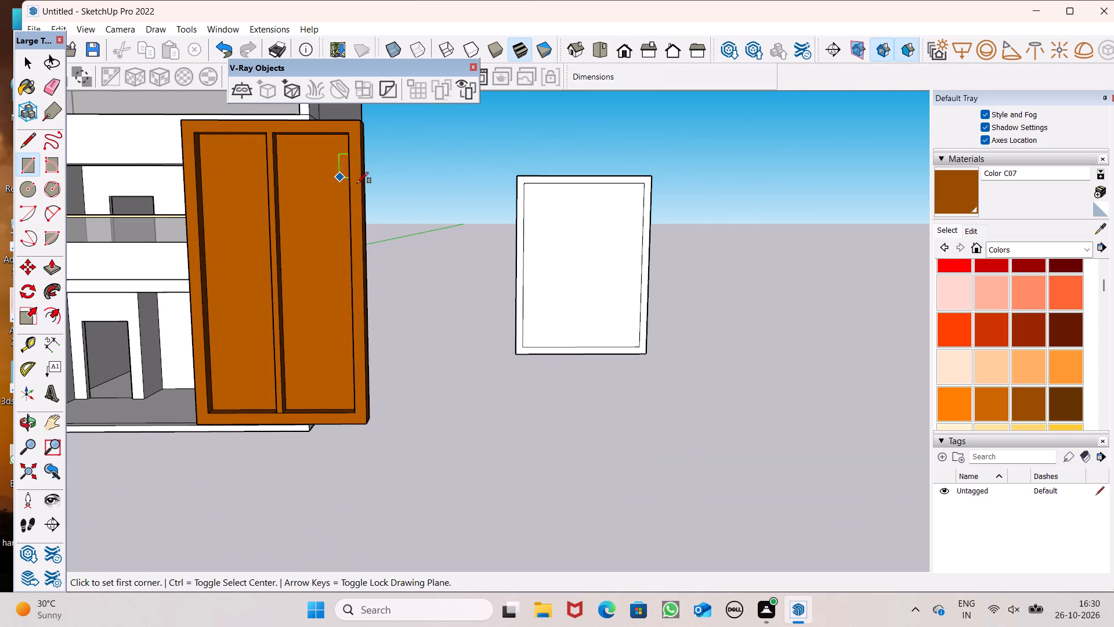
scroll(450, 196, up, 3)
scroll(451, 198, down, 2)
scroll(693, 174, up, 4)
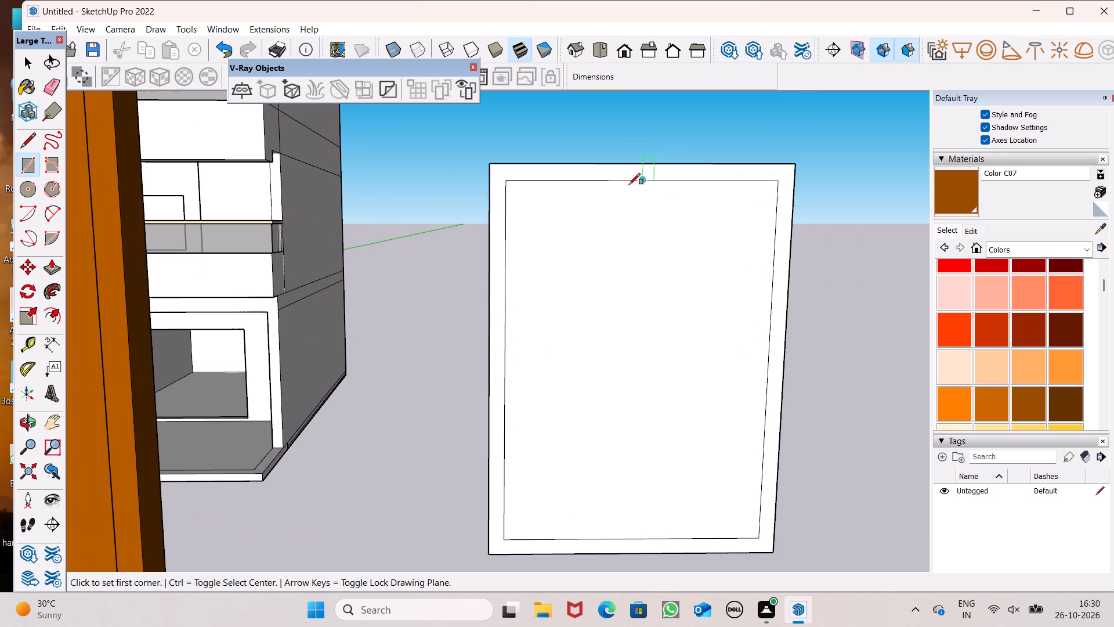
scroll(635, 185, up, 4)
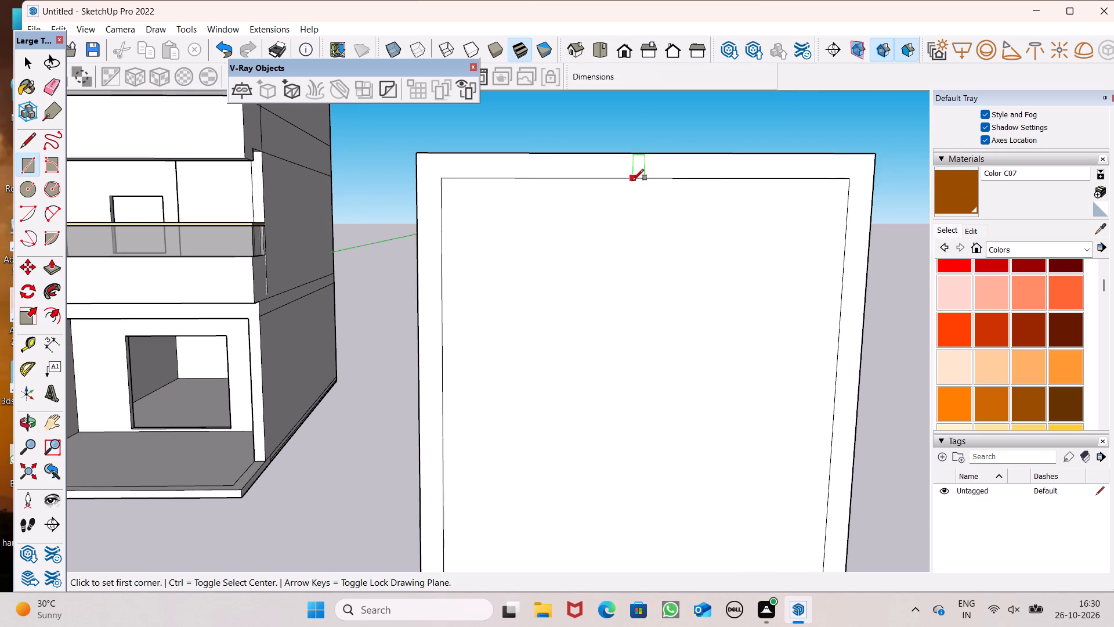
click(632, 181)
scroll(650, 198, down, 5)
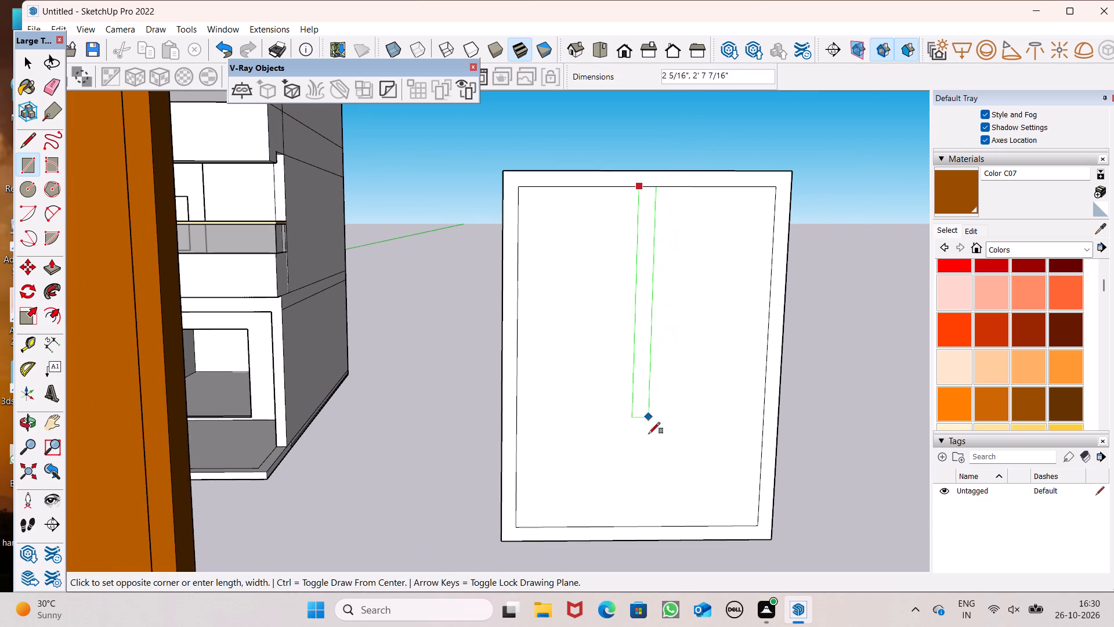
click(643, 523)
scroll(538, 397, down, 4)
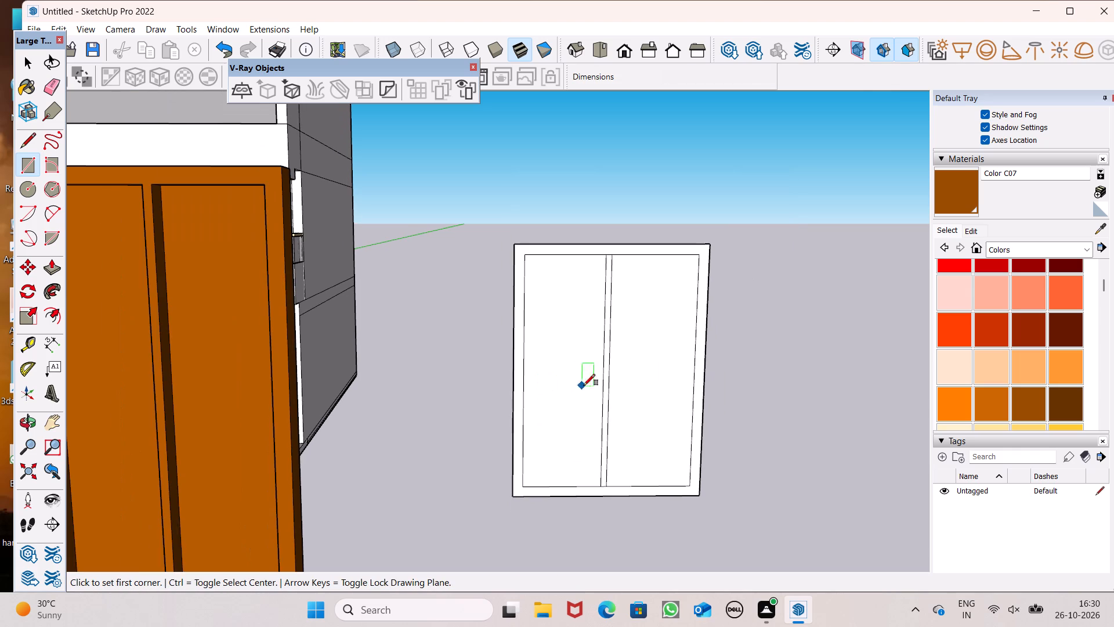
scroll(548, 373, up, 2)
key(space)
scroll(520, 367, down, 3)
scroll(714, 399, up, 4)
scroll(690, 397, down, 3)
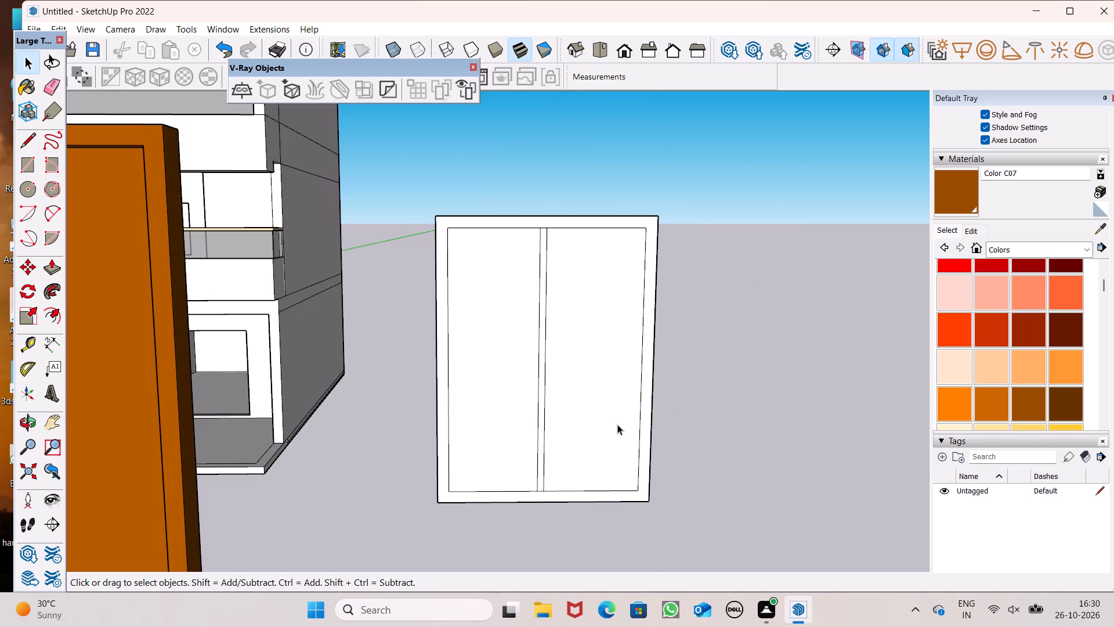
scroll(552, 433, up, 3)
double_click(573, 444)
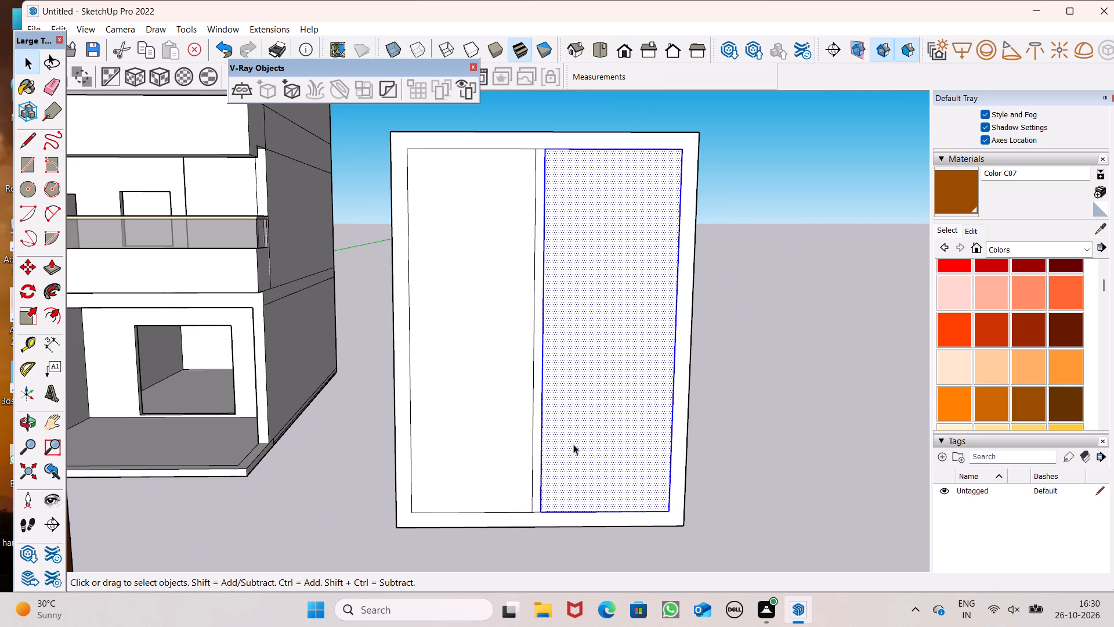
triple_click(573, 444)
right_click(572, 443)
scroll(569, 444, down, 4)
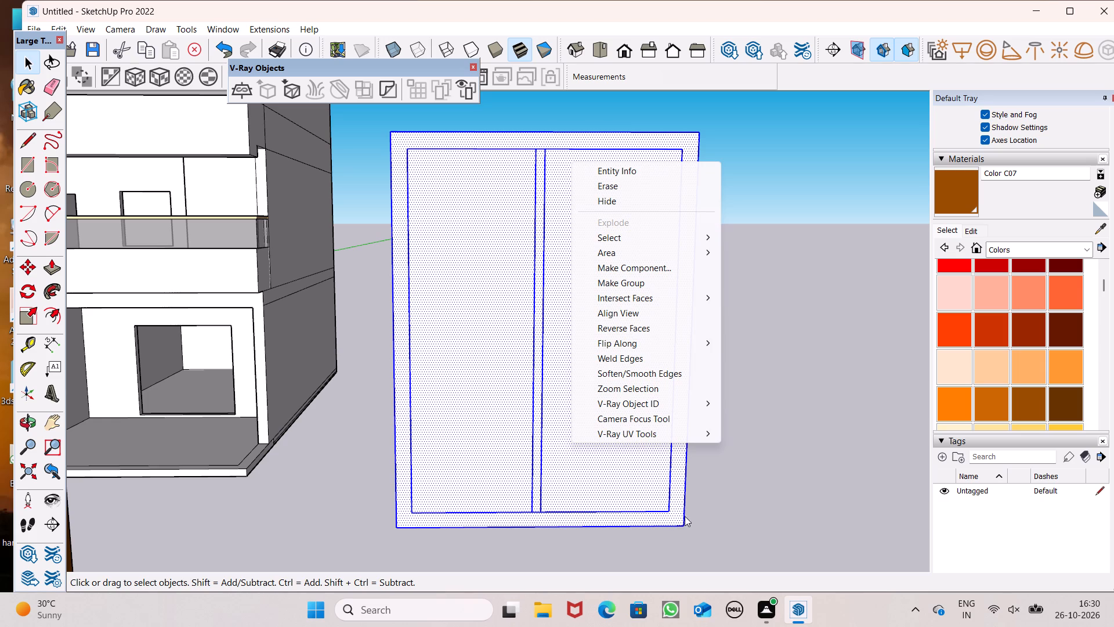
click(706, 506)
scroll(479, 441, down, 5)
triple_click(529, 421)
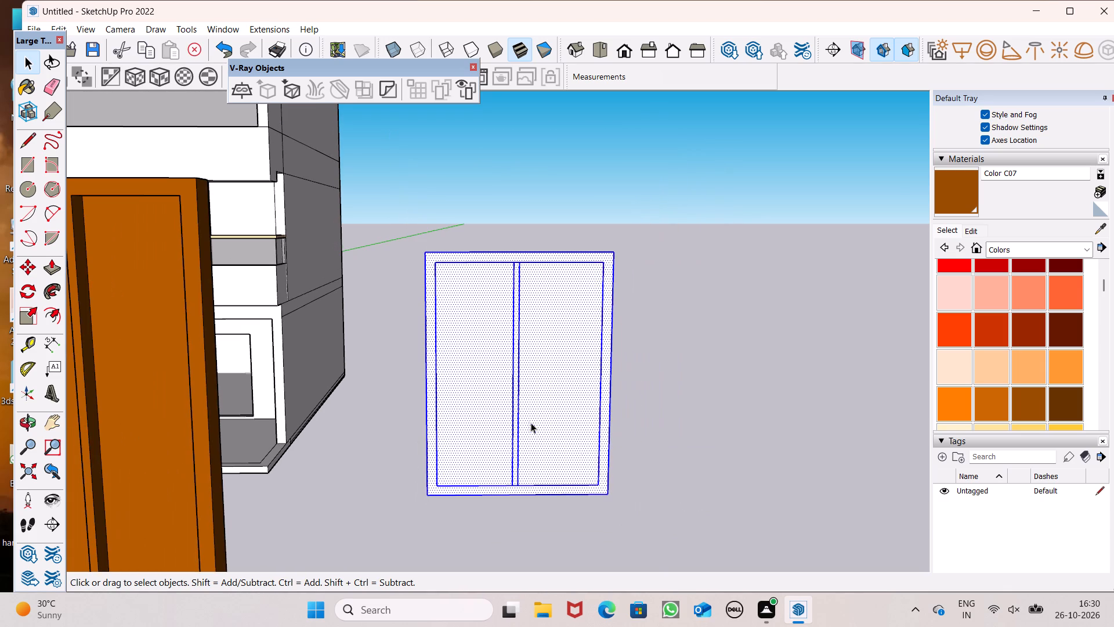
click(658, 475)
Shift the vertical divider strip sideways about 1/2" so it sits centred in the white frame.
scroll(571, 398, up, 4)
scroll(475, 192, up, 4)
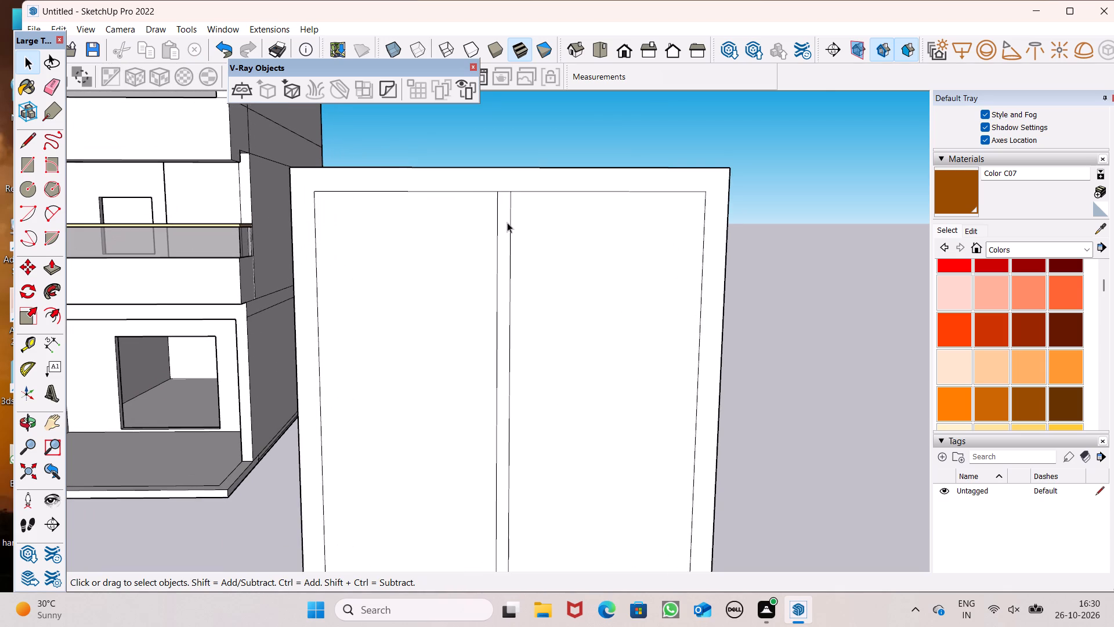
double_click(502, 228)
key(m)
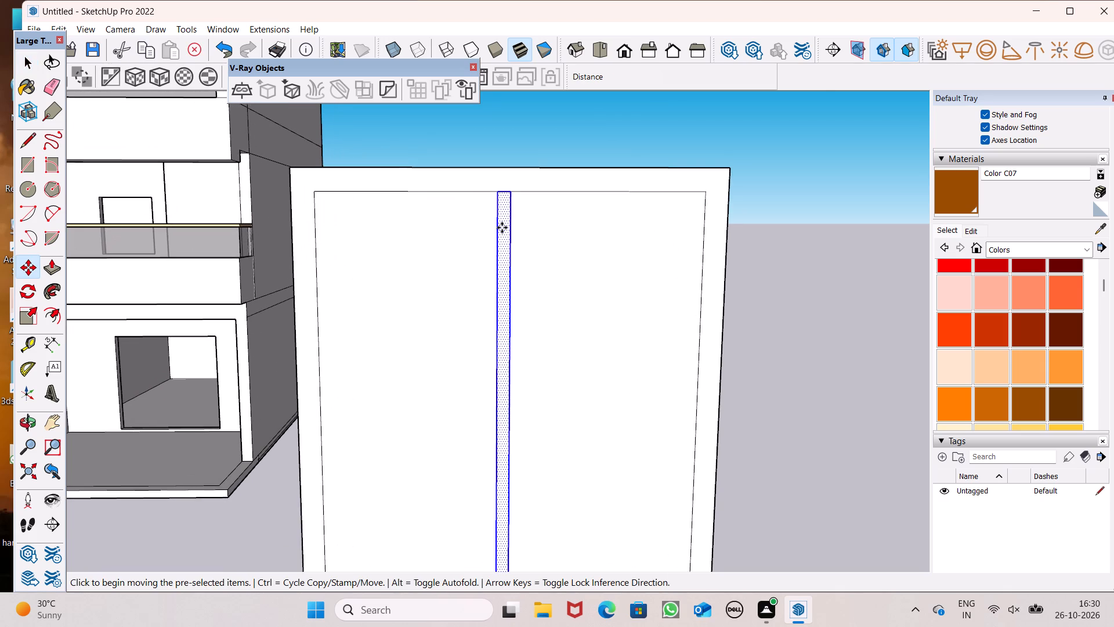
key(Return)
click(514, 201)
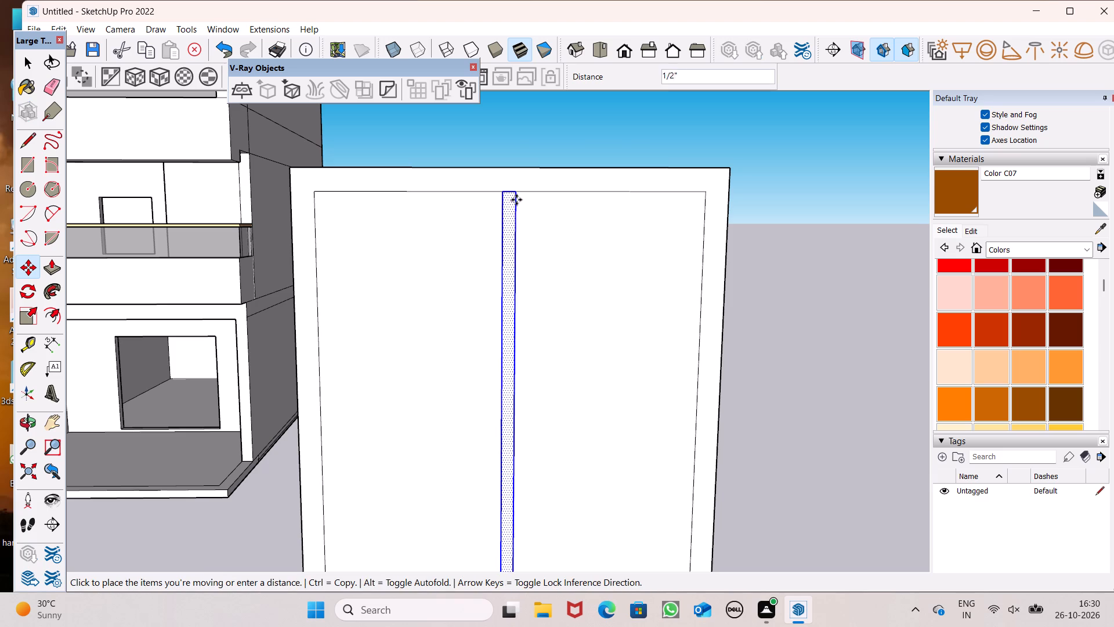
scroll(489, 160, down, 6)
key(space)
scroll(553, 221, up, 4)
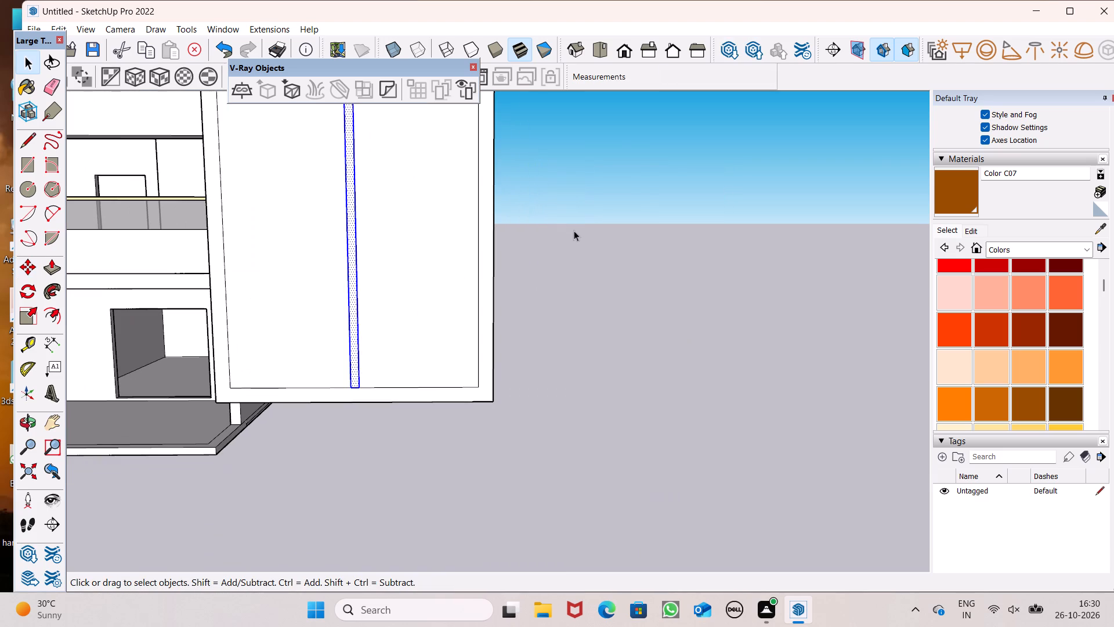
click(574, 230)
Copy the whole white two-panel frame sideways, leaving a gap on the side away from the brown unit.
scroll(461, 264, up, 2)
triple_click(442, 271)
click(442, 271)
right_click(442, 271)
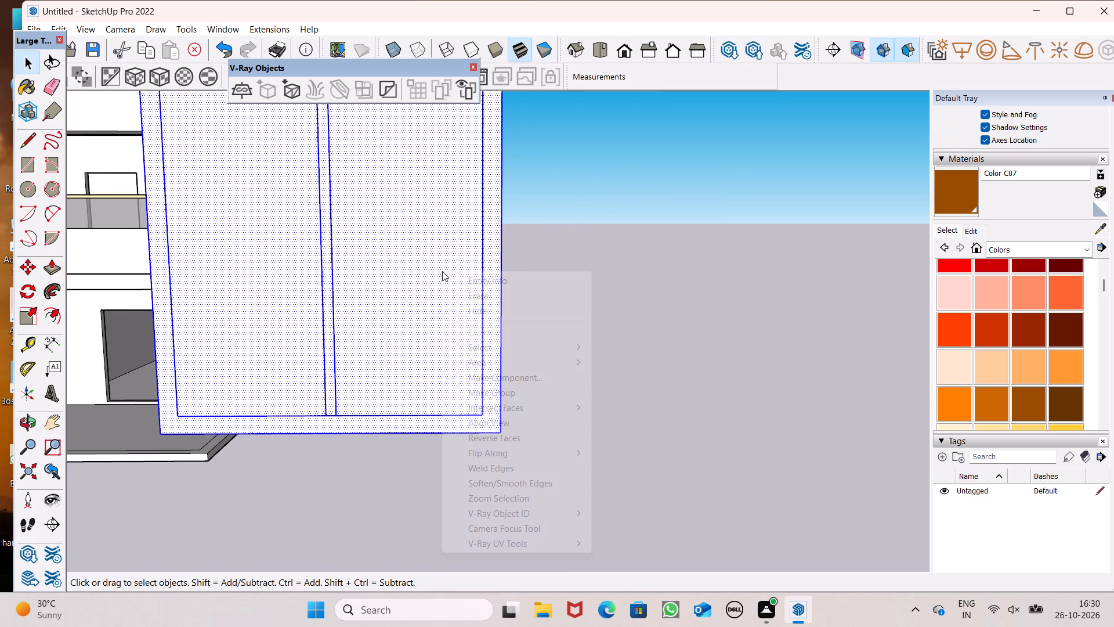
click(372, 316)
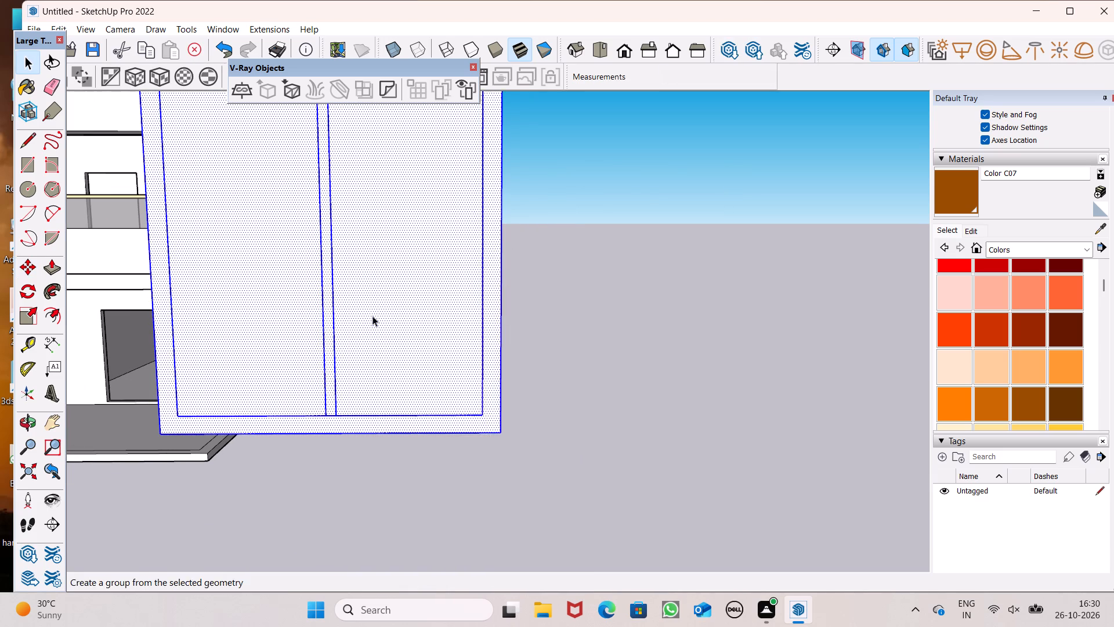
triple_click(372, 316)
key(m)
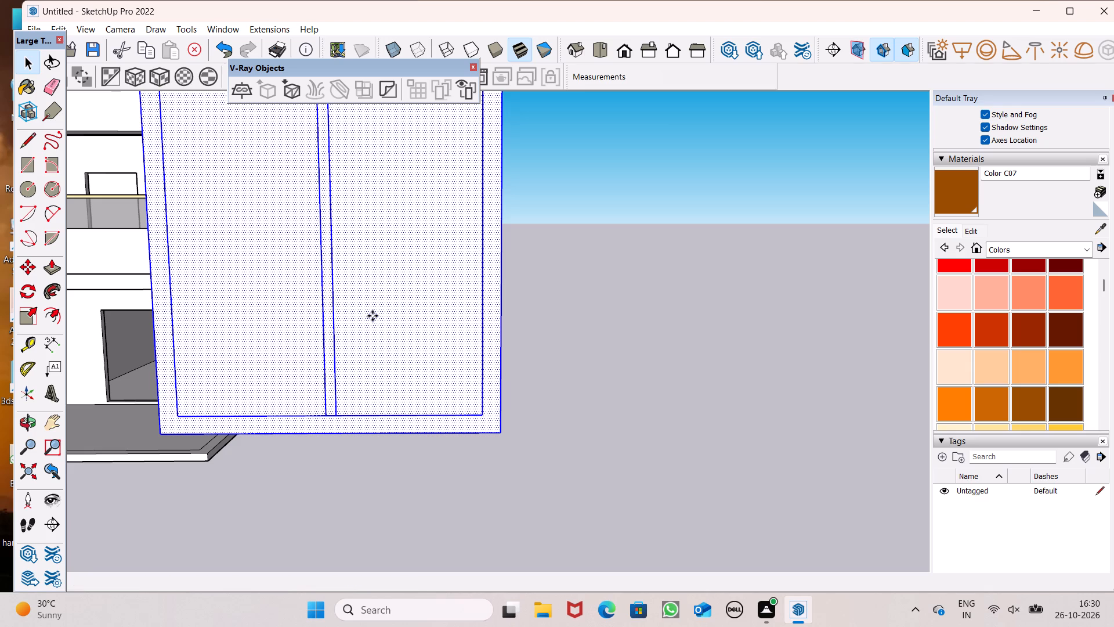
key(Return)
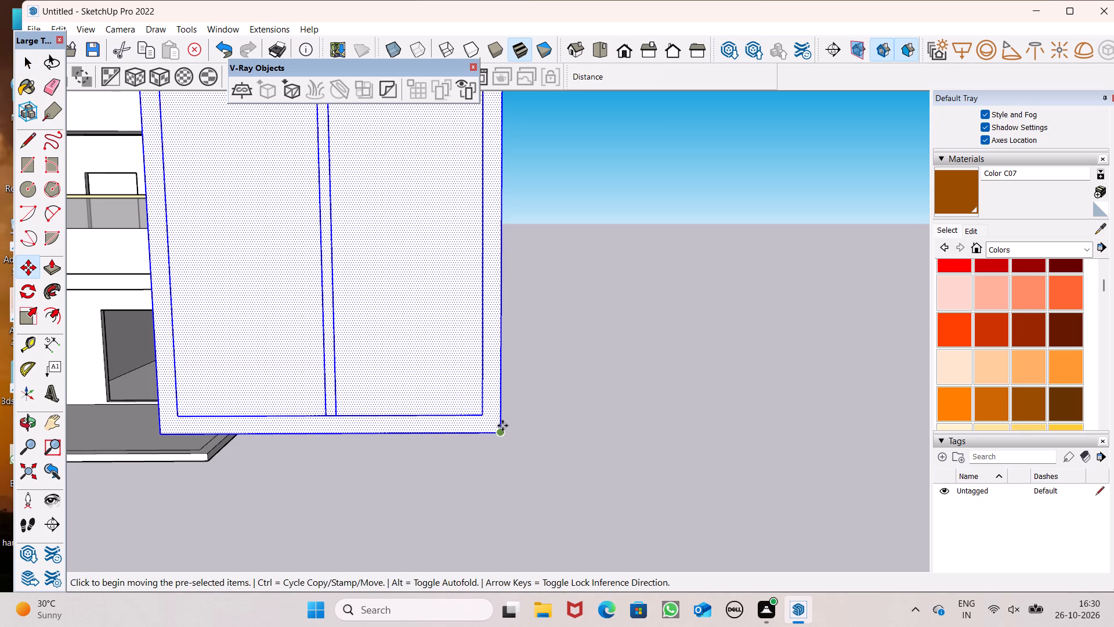
drag(501, 429, 994, 452)
key(space)
click(583, 510)
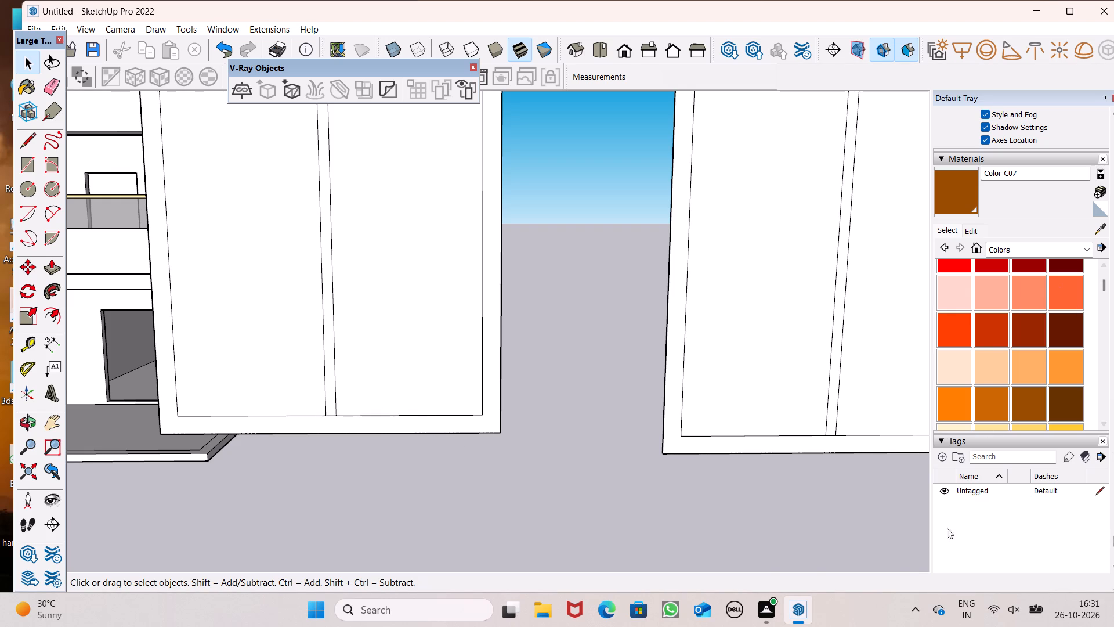
Move the divider strip of the frame nearest the brown unit about 6 3/16" toward the frame's left side.
scroll(632, 467, down, 5)
scroll(587, 410, up, 6)
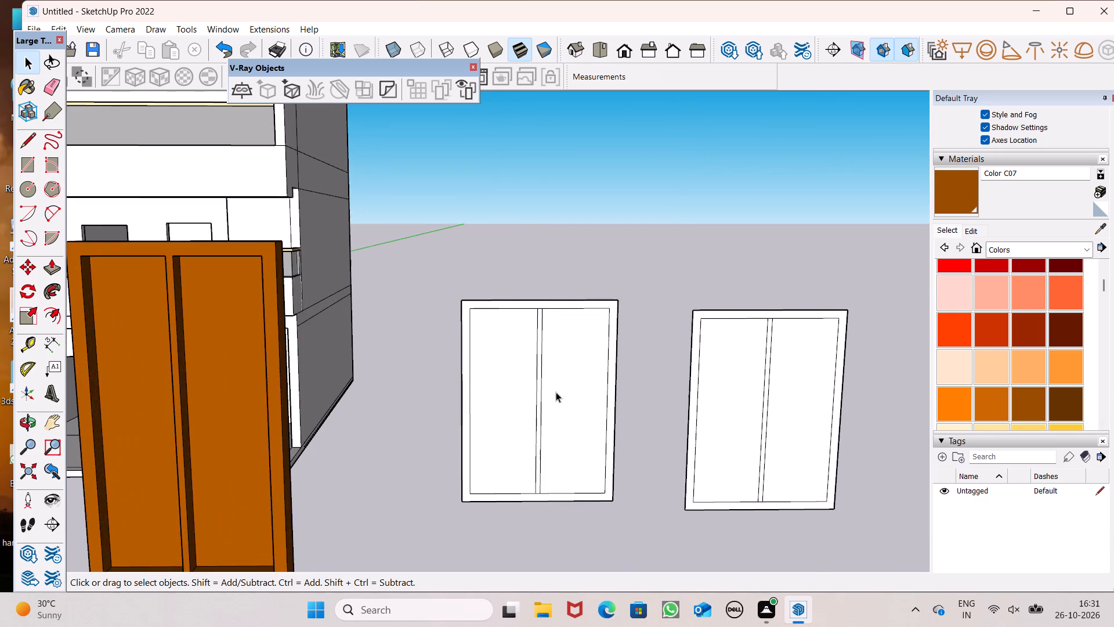
scroll(556, 354, up, 13)
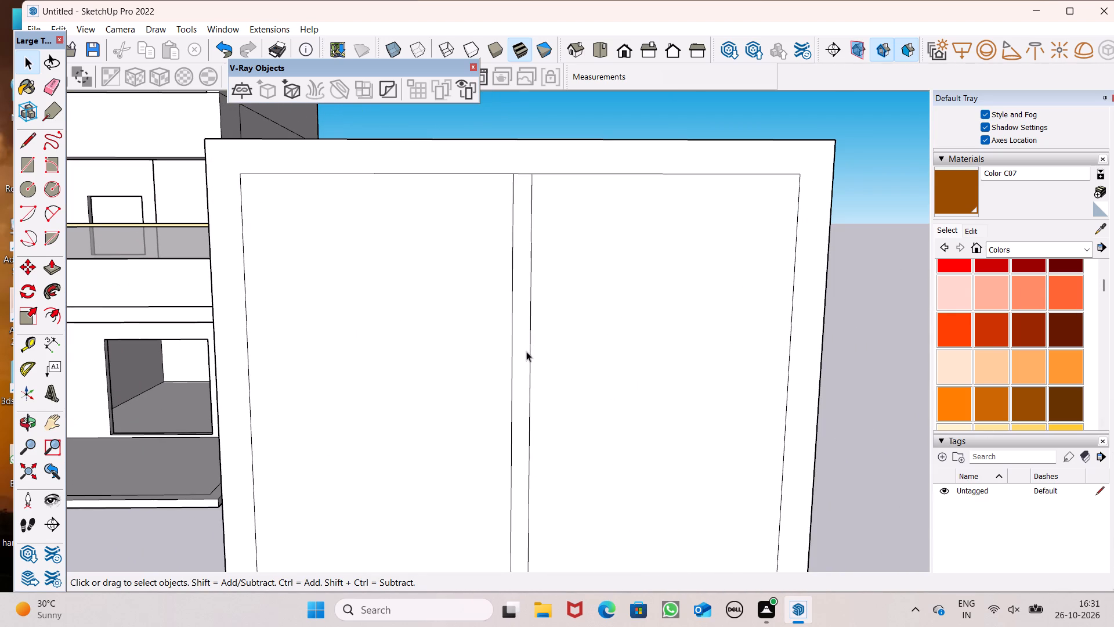
double_click(527, 351)
scroll(587, 377, down, 3)
key(m)
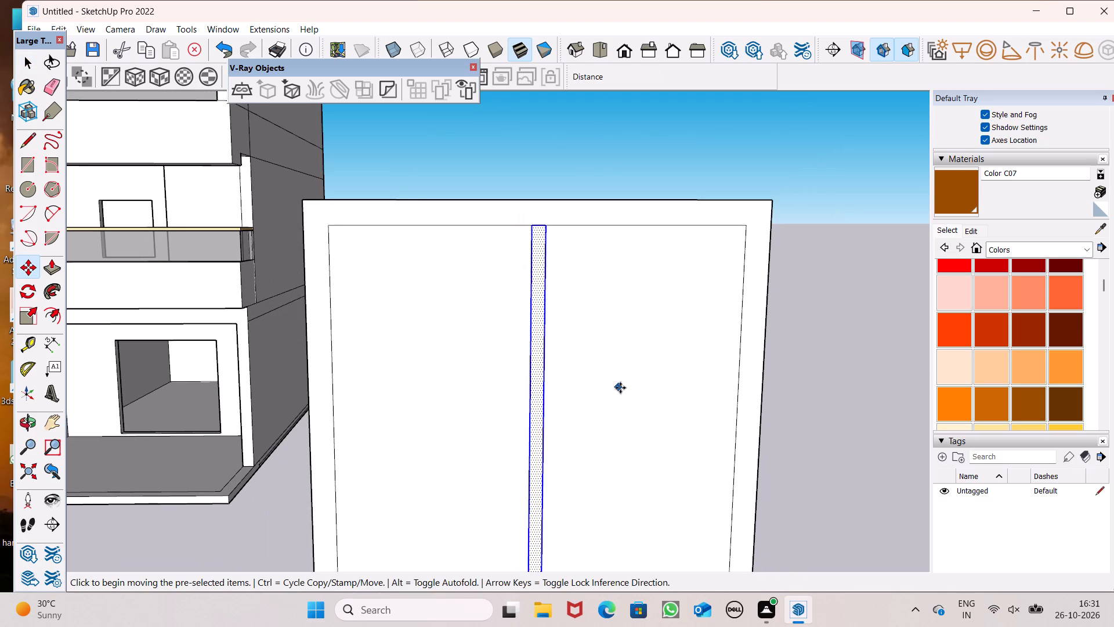
key(Return)
scroll(553, 256, up, 1)
scroll(650, 210, down, 5)
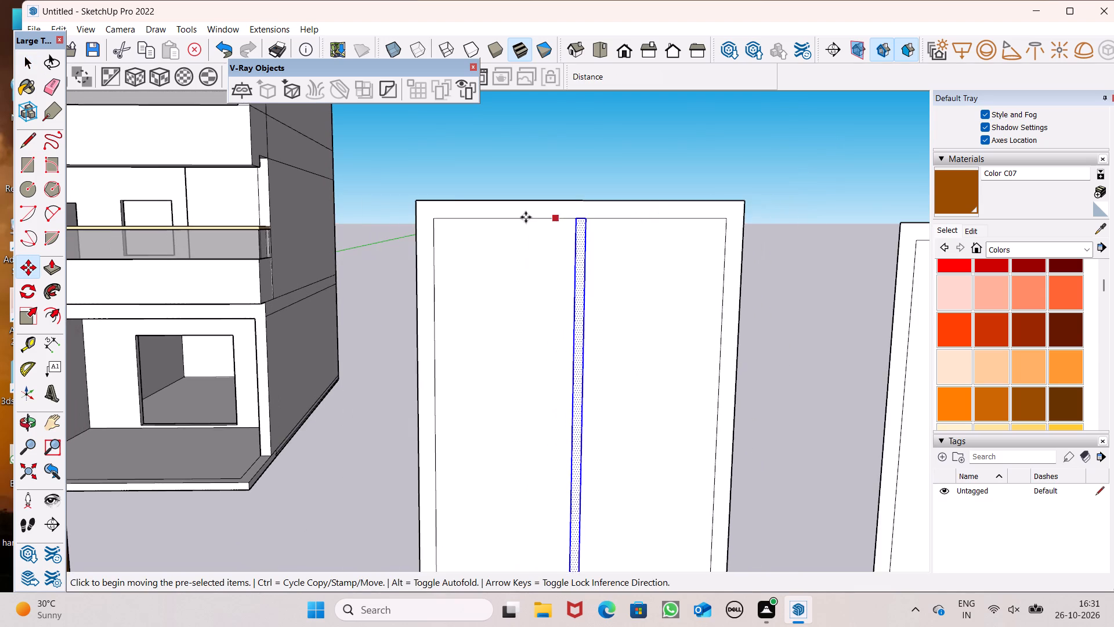
scroll(525, 217, up, 3)
scroll(617, 196, up, 1)
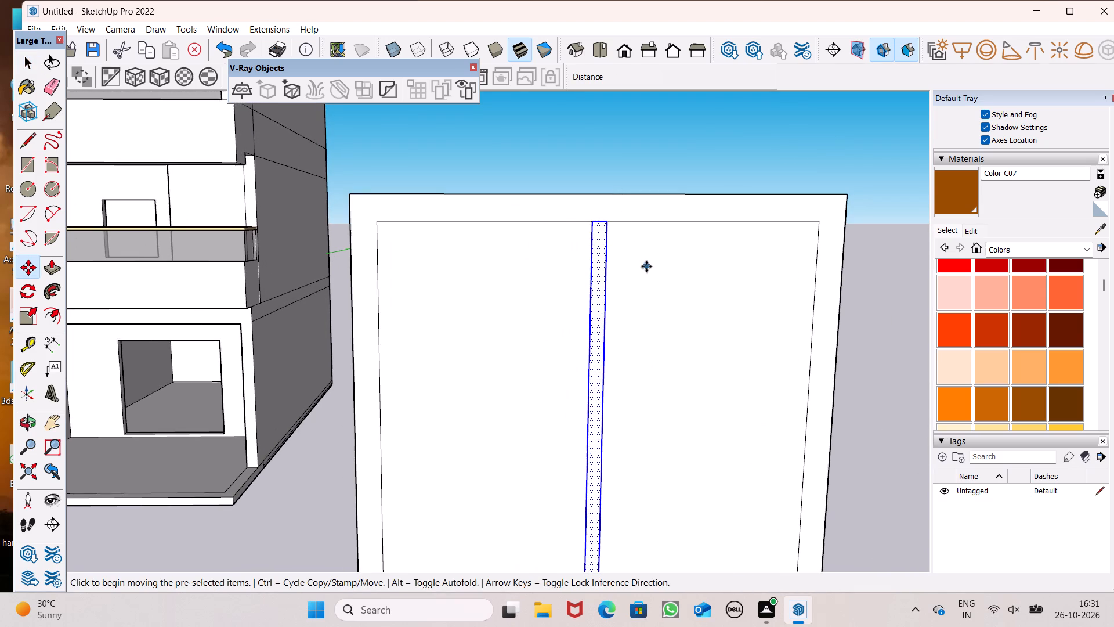
scroll(575, 222, up, 3)
scroll(580, 221, down, 2)
scroll(580, 221, up, 2)
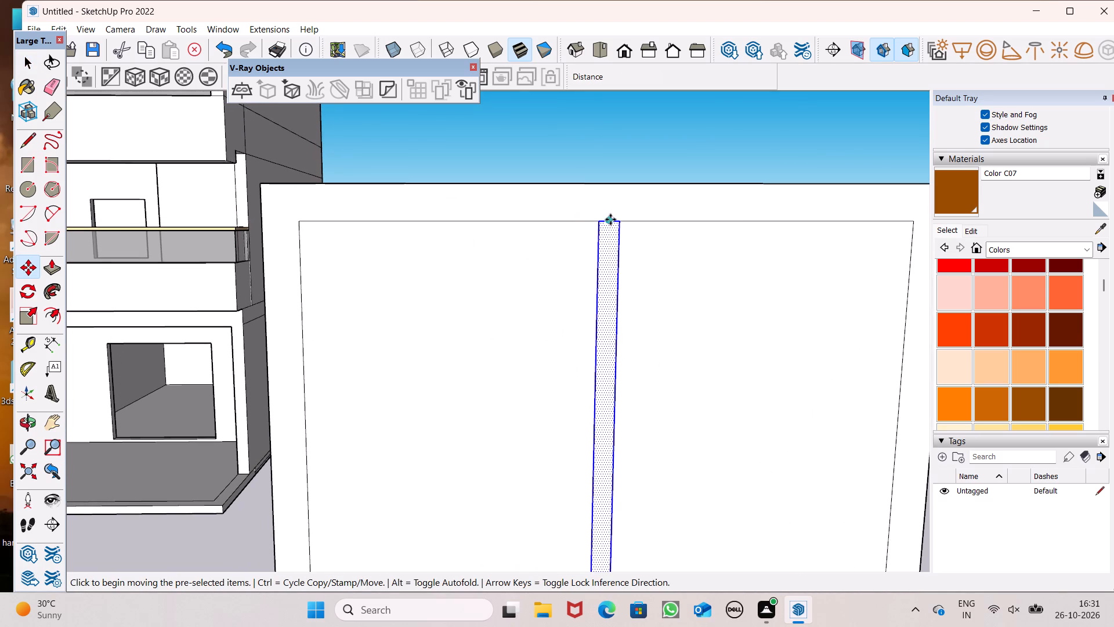
drag(601, 223, 494, 223)
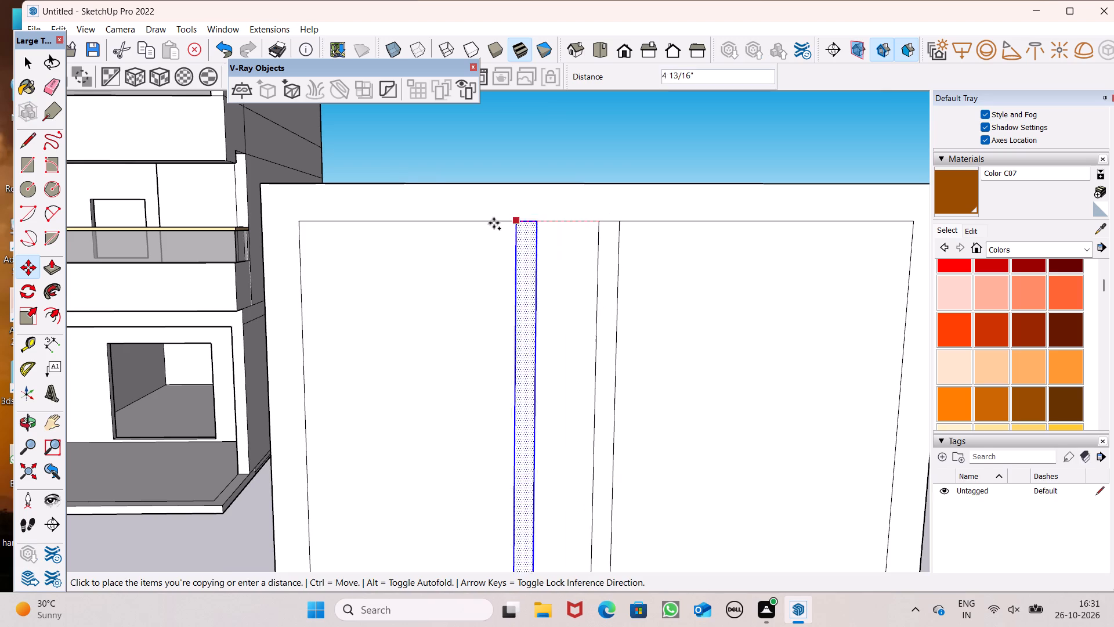
drag(494, 223, 464, 227)
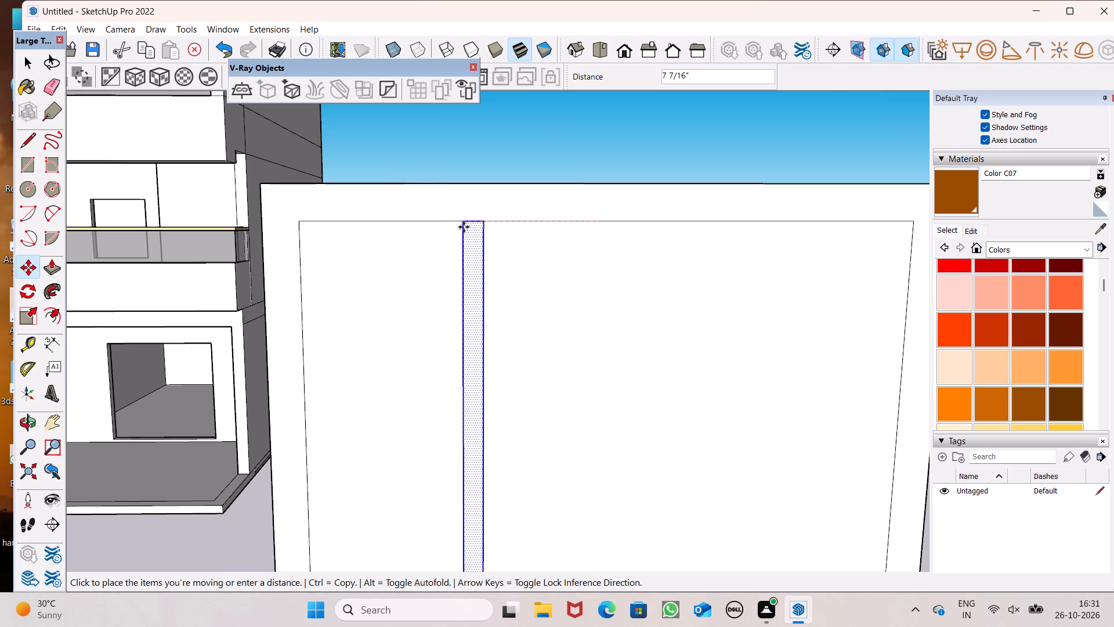
drag(464, 227, 487, 227)
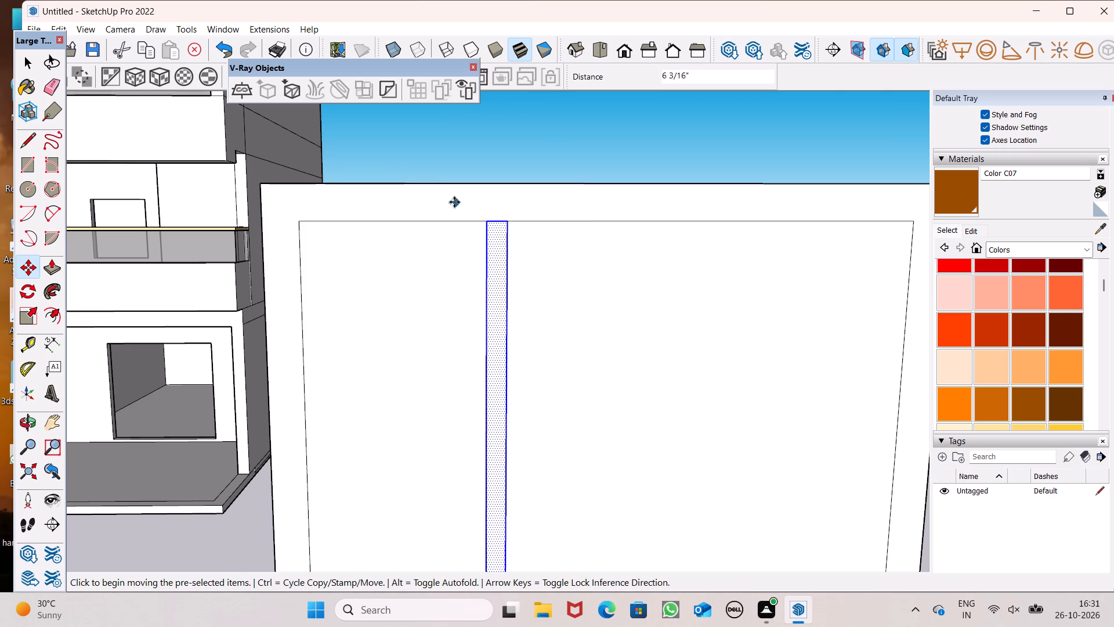
Nudge the moved divider strip about 3/8" back toward the frame's centre.
scroll(444, 202, down, 5)
scroll(515, 215, up, 5)
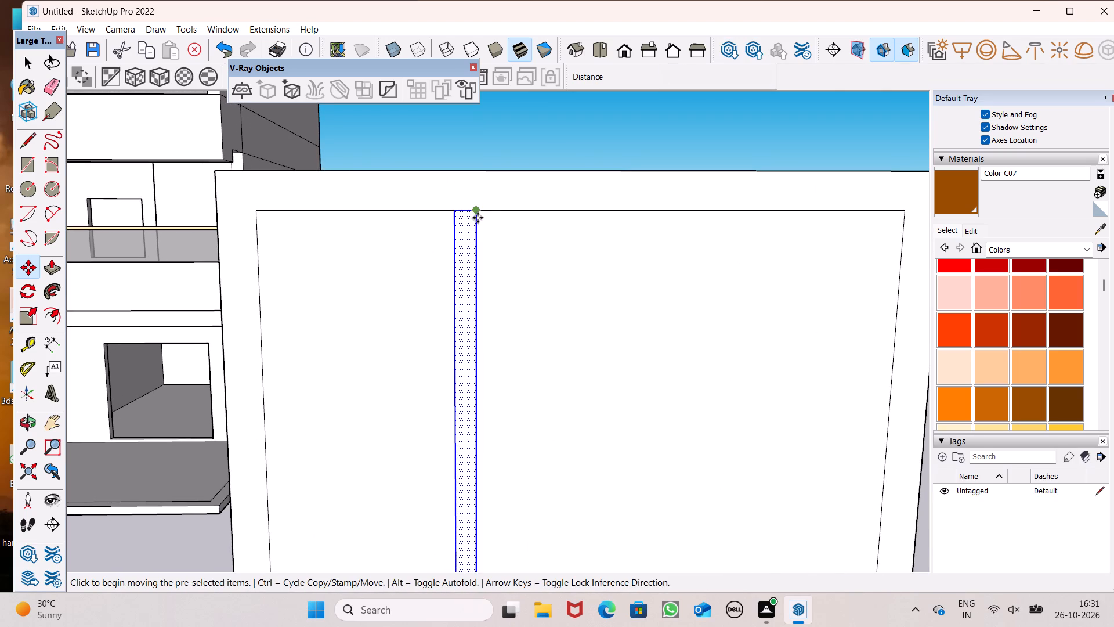
drag(478, 216, 483, 216)
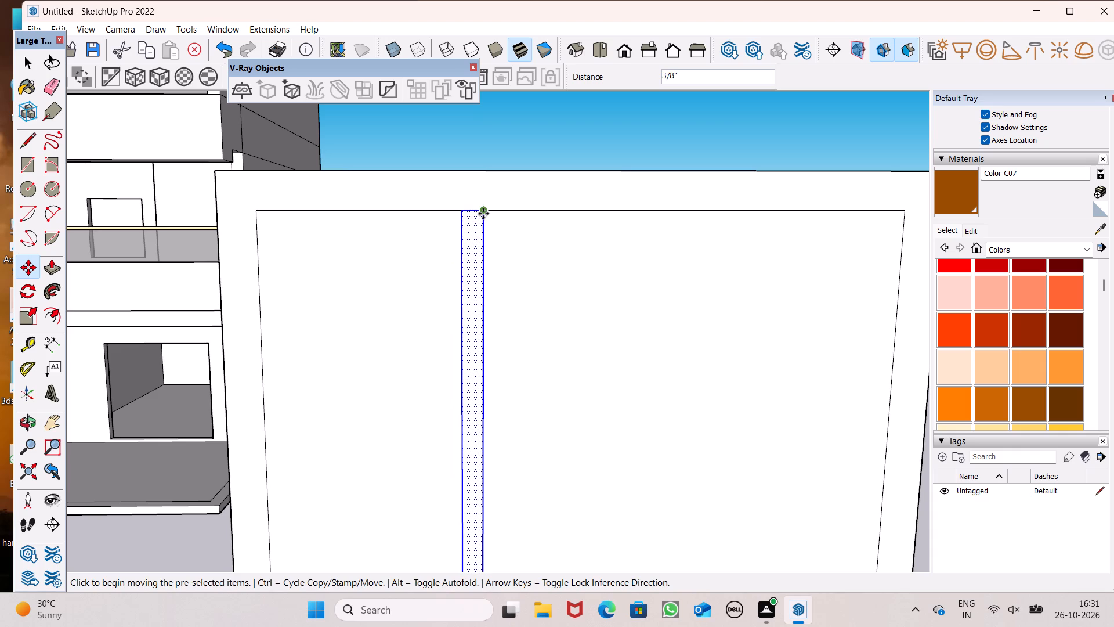
Copy the divider strip toward the frame's right side to split the inner face into three similar panels.
drag(483, 213, 706, 211)
scroll(593, 199, down, 6)
scroll(457, 226, down, 4)
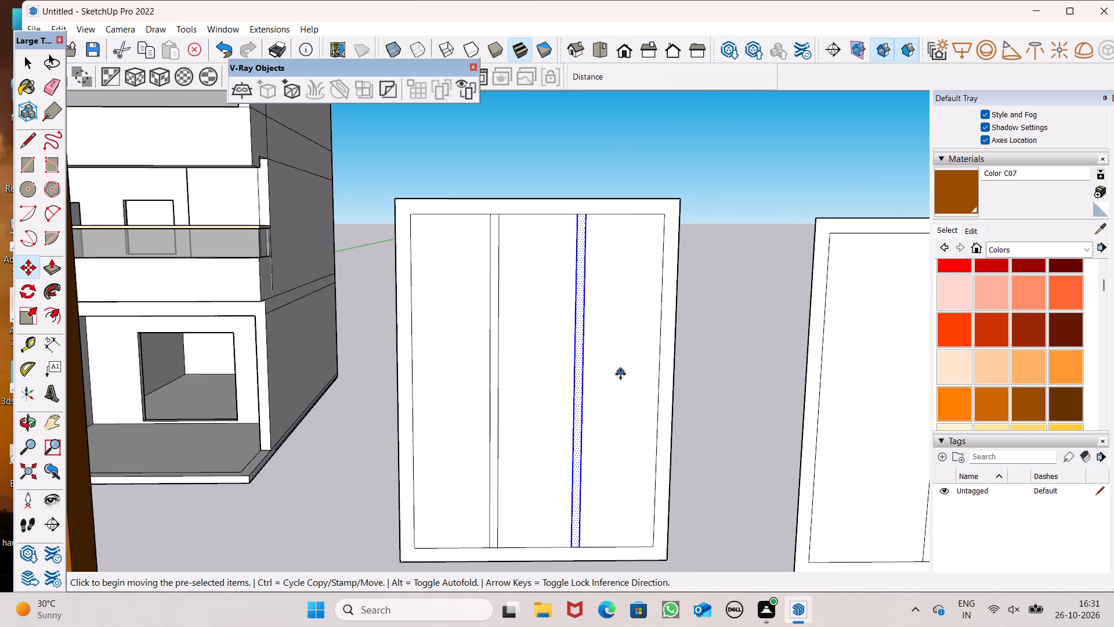
key(space)
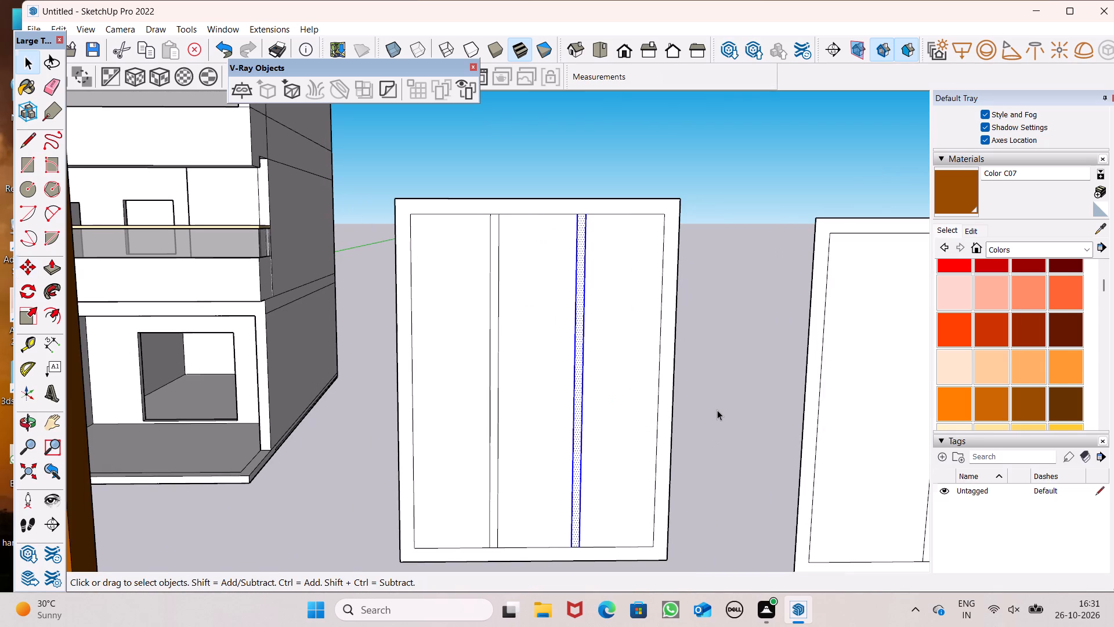
click(717, 410)
scroll(603, 366, down, 4)
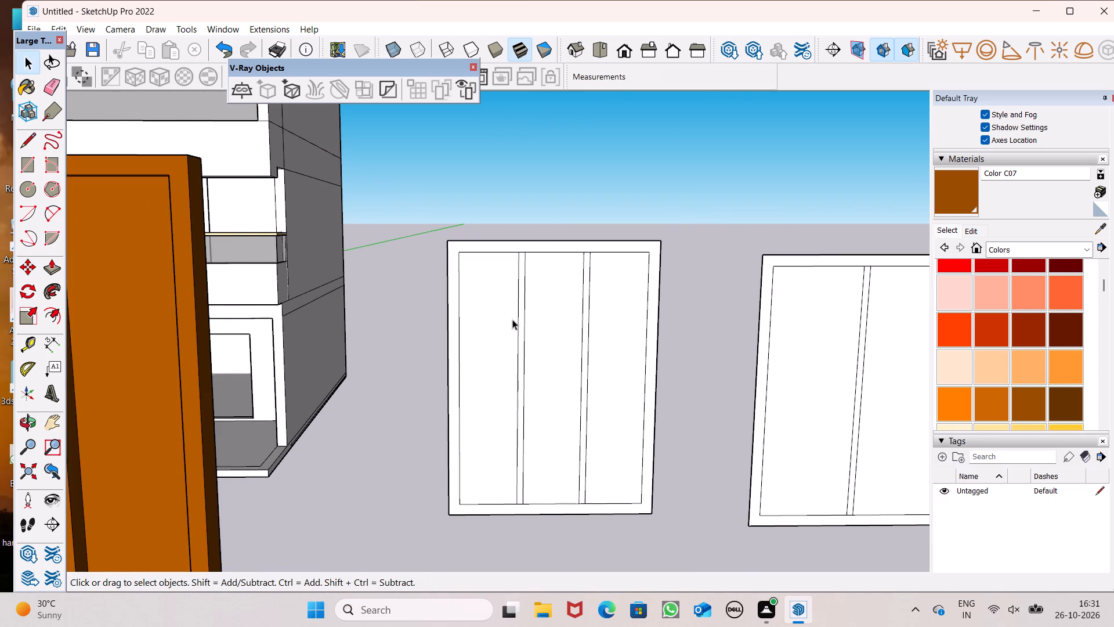
Erase the short edge across the top end of the divider strip in the white two-panel frame, joining strip and border.
click(49, 81)
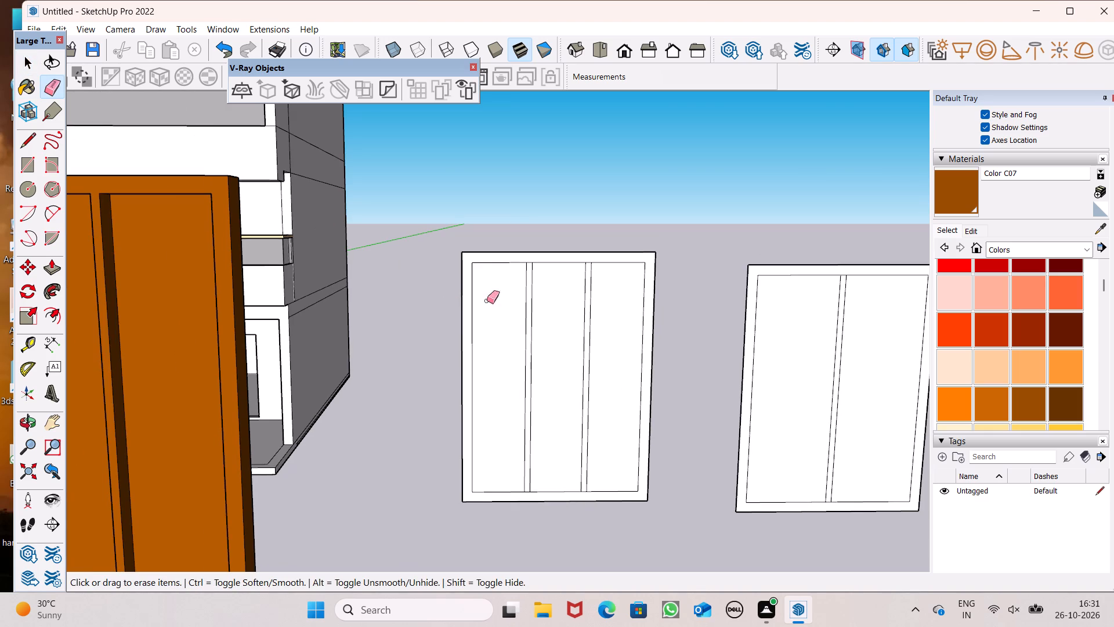
scroll(840, 244, up, 5)
scroll(758, 273, down, 2)
scroll(768, 355, up, 4)
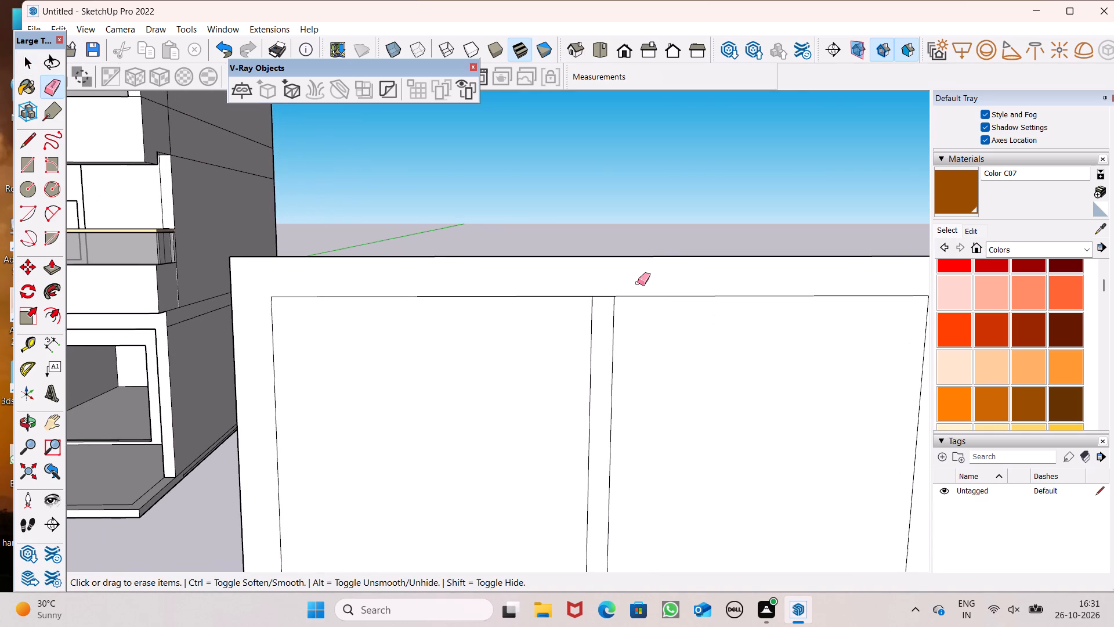
scroll(598, 289, up, 3)
click(595, 298)
Erase the short edges across the top ends of the two divider strips in the three-panel frame, starting with the left strip.
scroll(625, 229, down, 4)
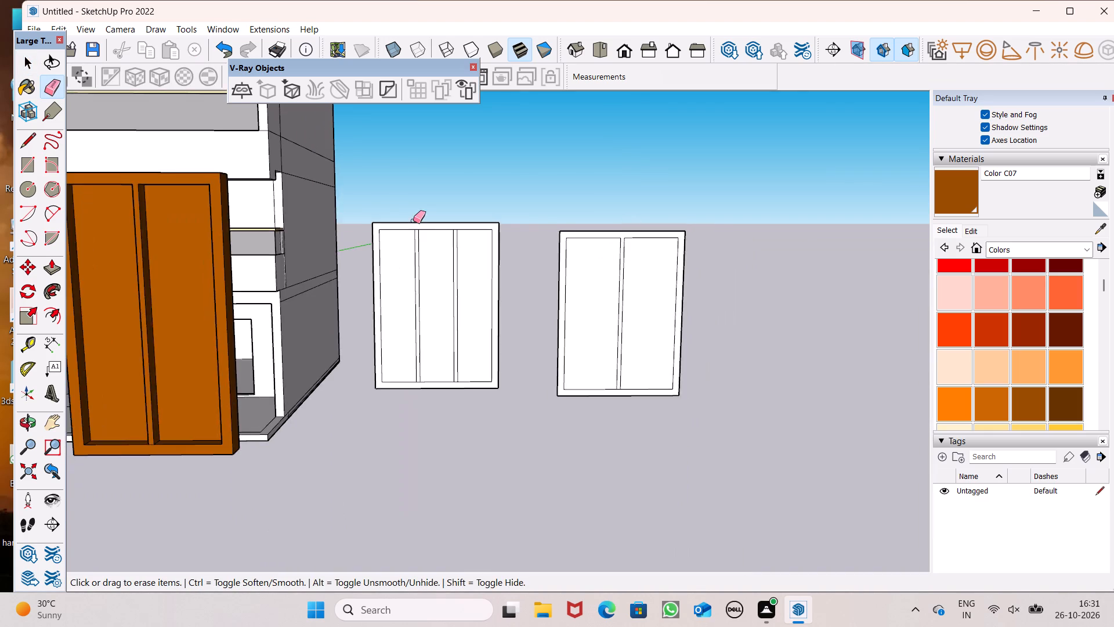
scroll(413, 221, up, 6)
scroll(433, 256, down, 2)
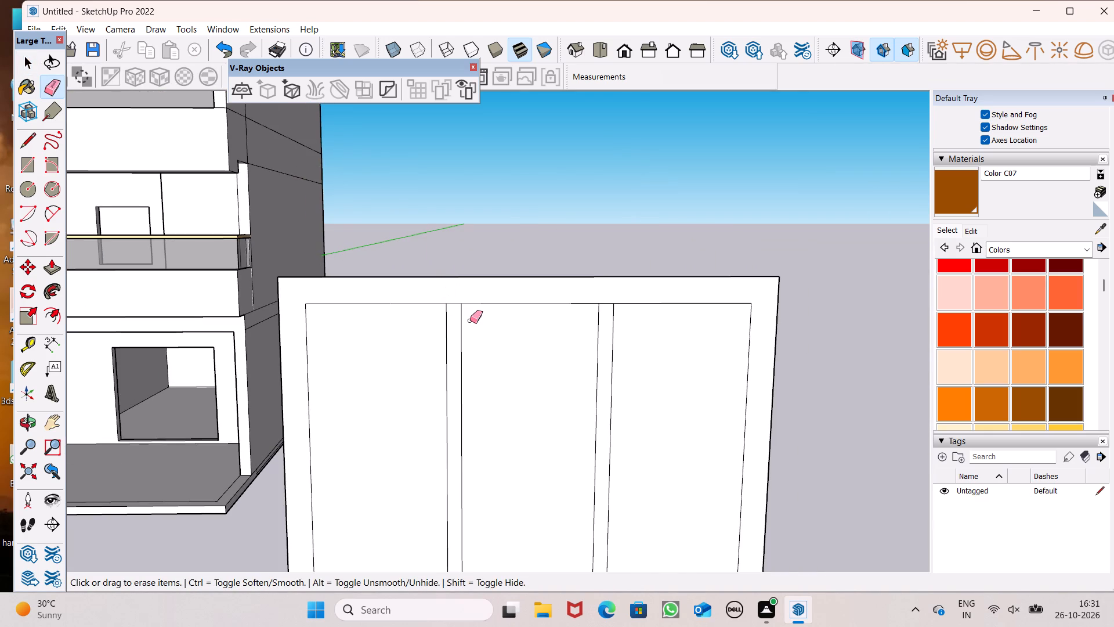
scroll(470, 320, up, 5)
click(441, 296)
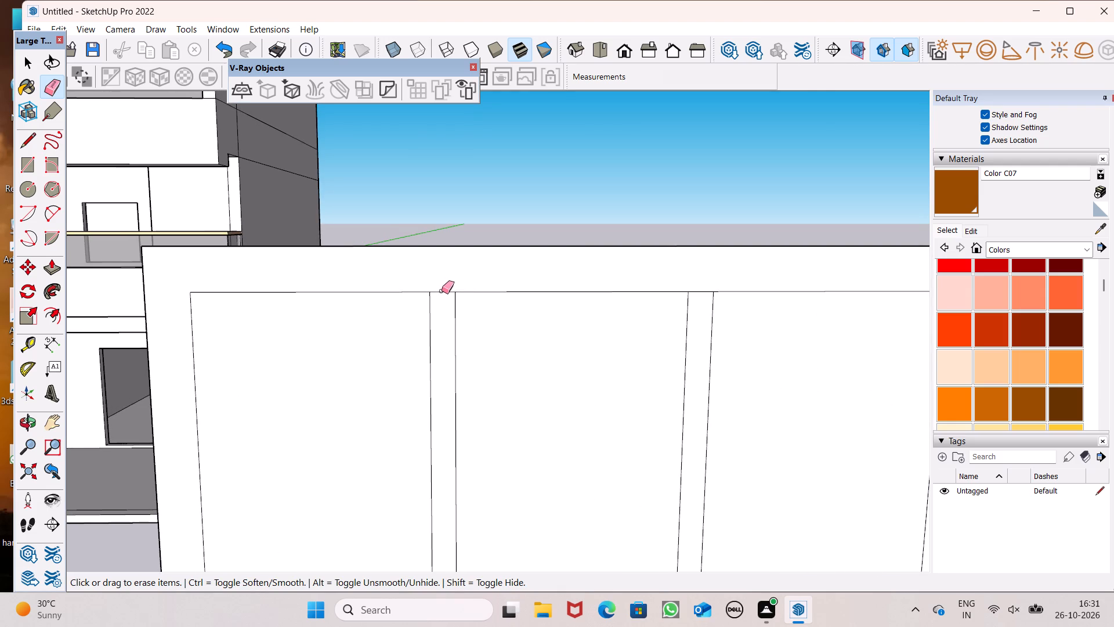
click(446, 293)
scroll(434, 300, down, 4)
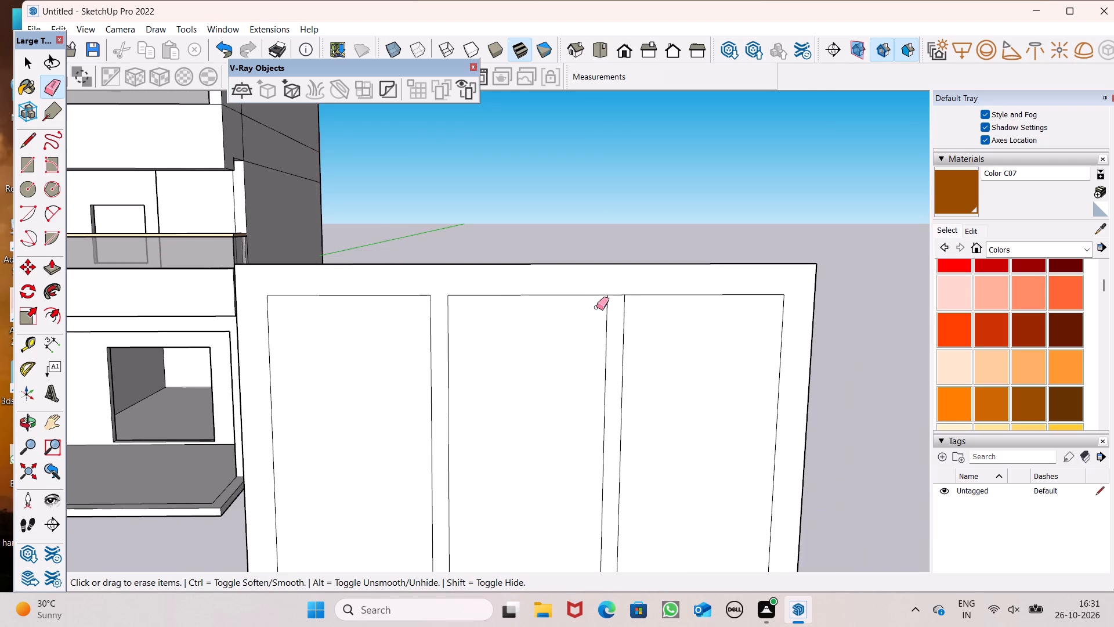
scroll(627, 316, up, 4)
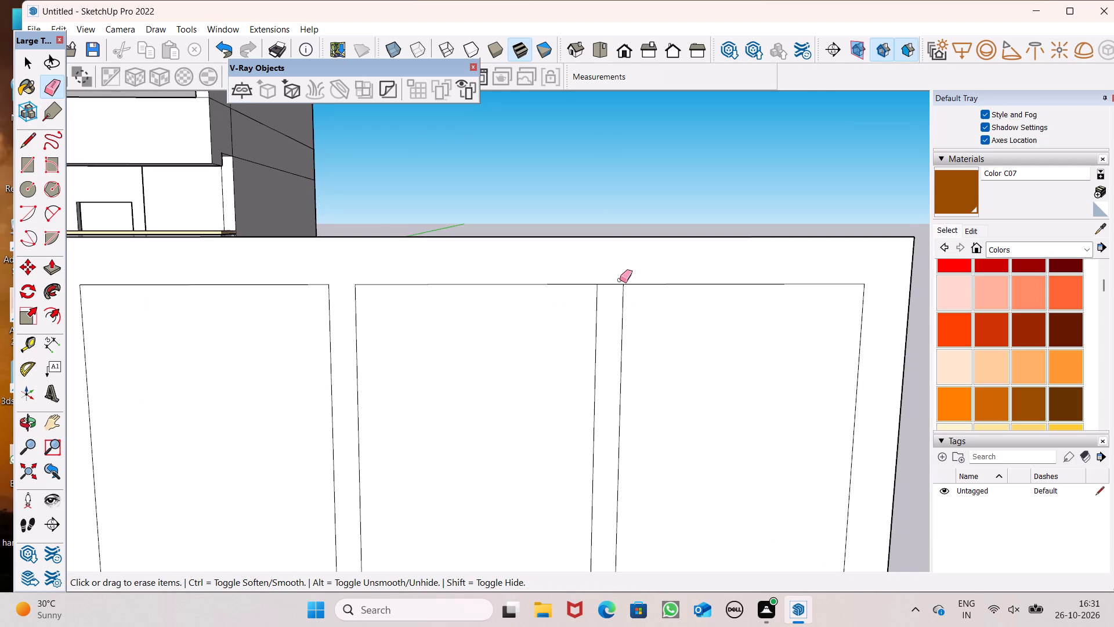
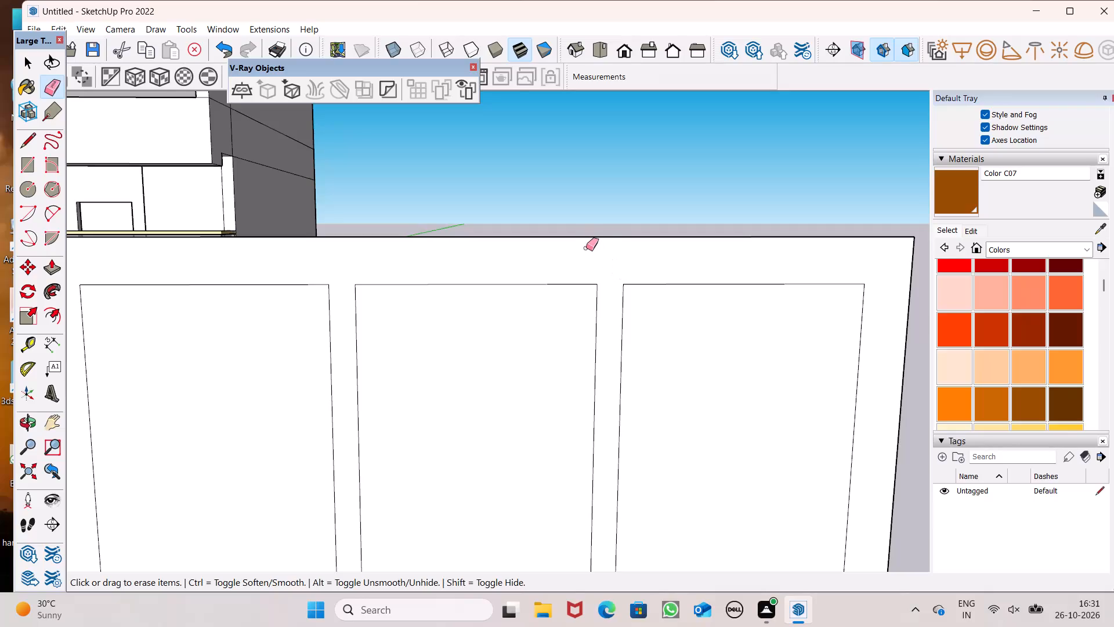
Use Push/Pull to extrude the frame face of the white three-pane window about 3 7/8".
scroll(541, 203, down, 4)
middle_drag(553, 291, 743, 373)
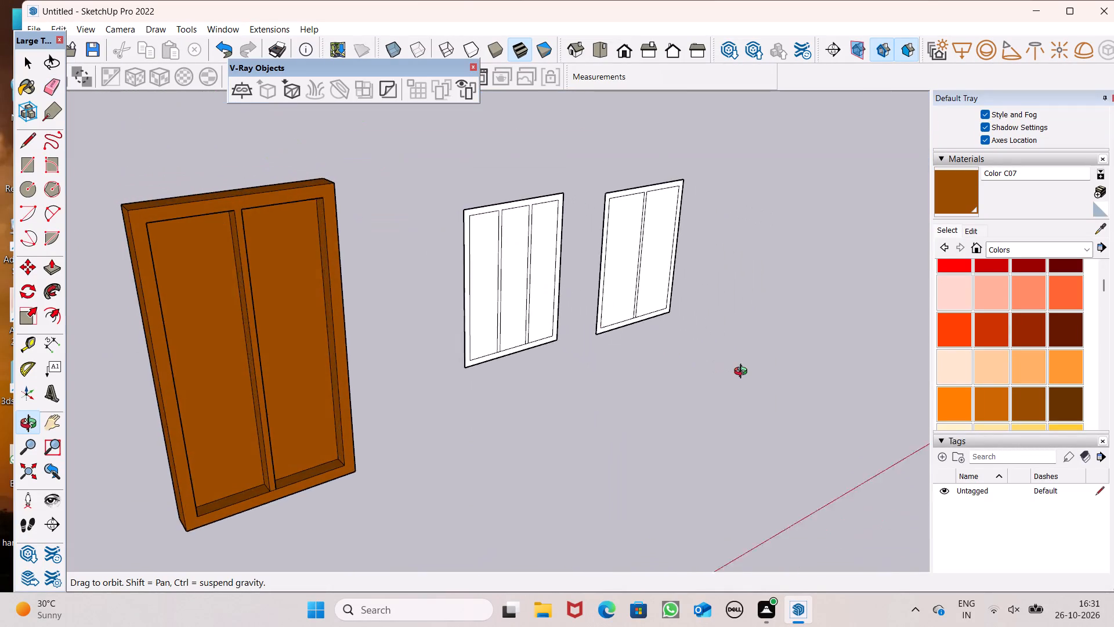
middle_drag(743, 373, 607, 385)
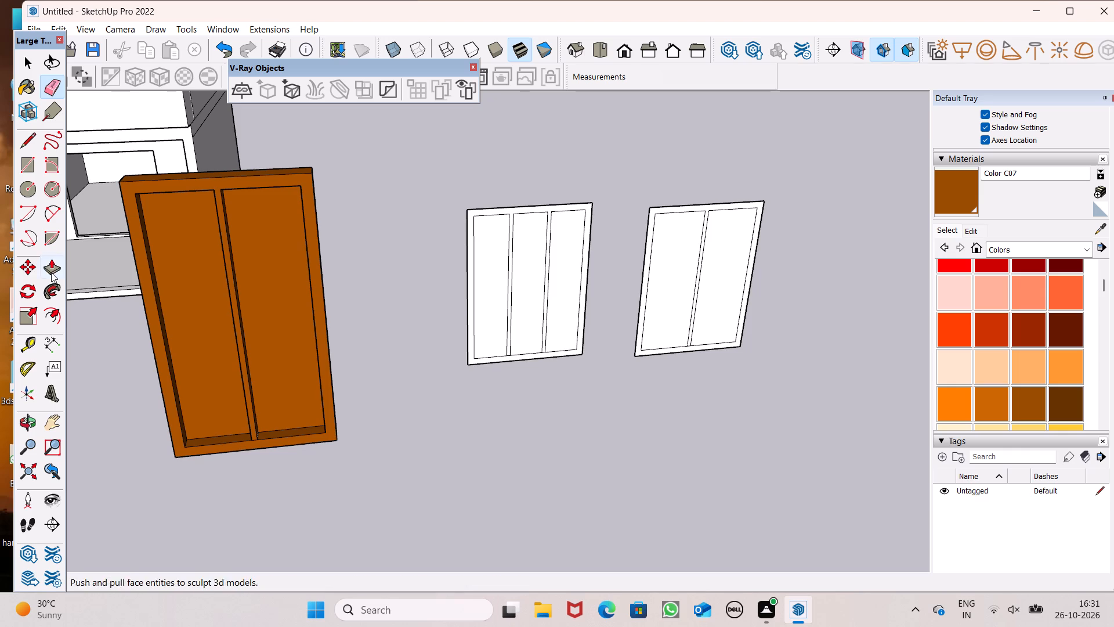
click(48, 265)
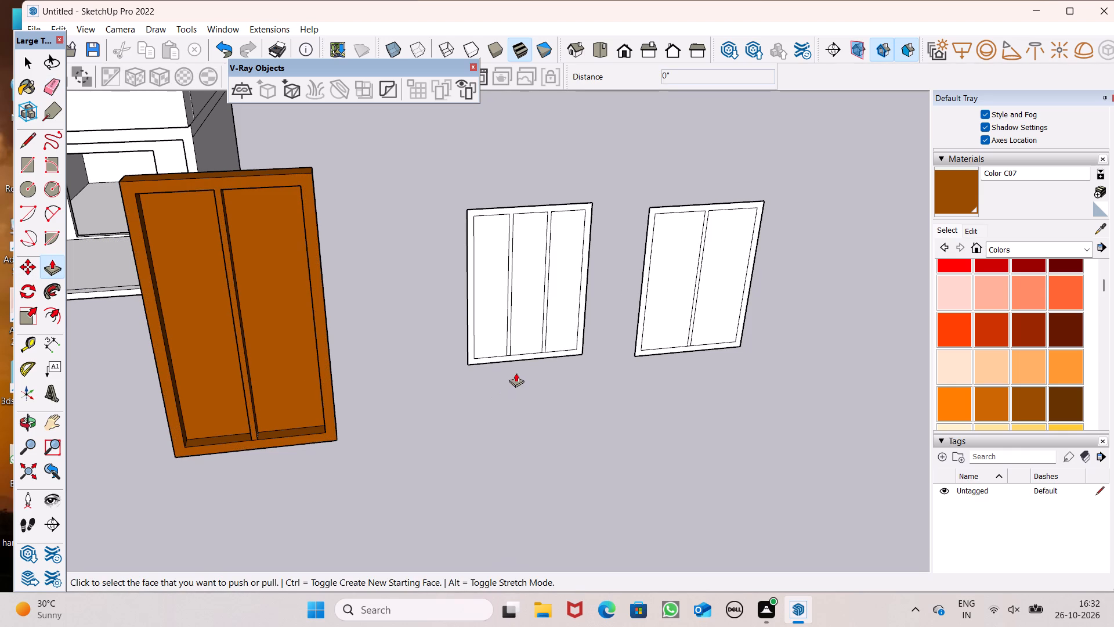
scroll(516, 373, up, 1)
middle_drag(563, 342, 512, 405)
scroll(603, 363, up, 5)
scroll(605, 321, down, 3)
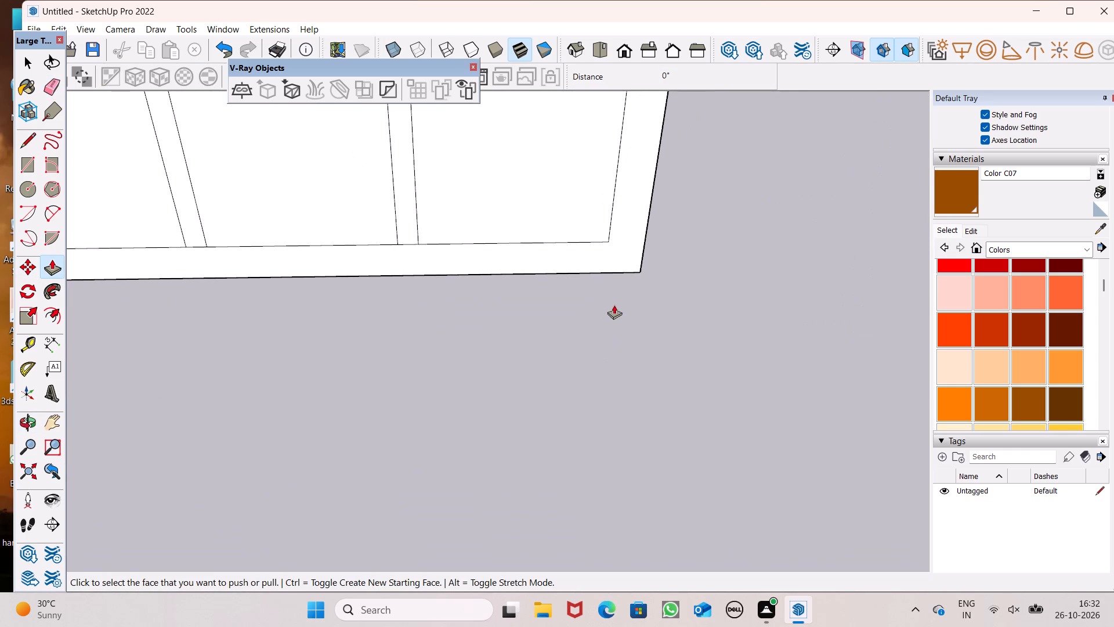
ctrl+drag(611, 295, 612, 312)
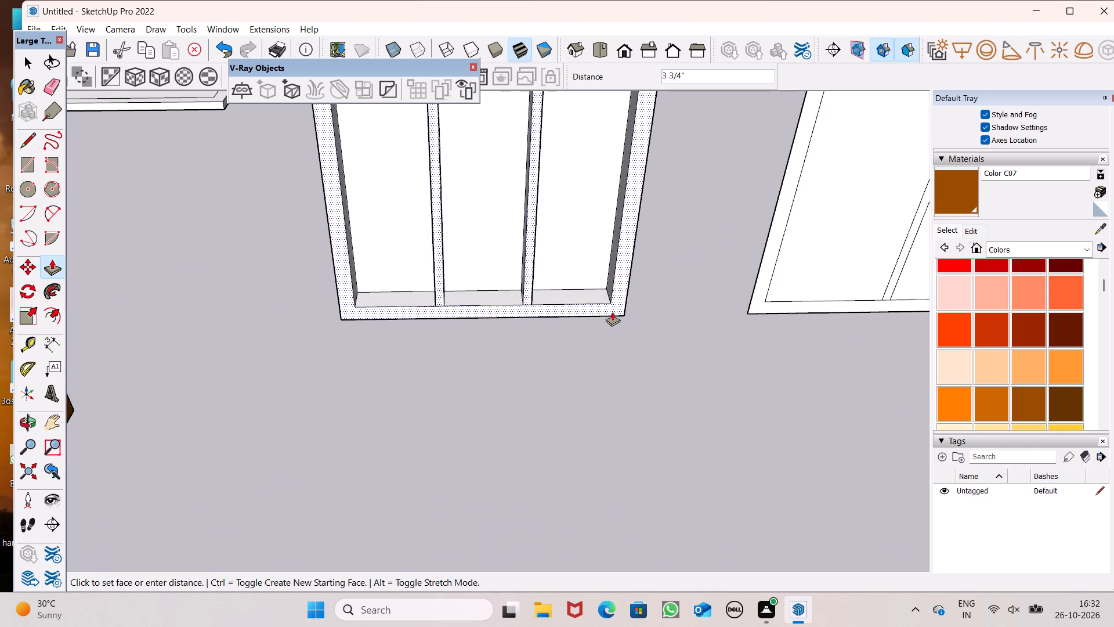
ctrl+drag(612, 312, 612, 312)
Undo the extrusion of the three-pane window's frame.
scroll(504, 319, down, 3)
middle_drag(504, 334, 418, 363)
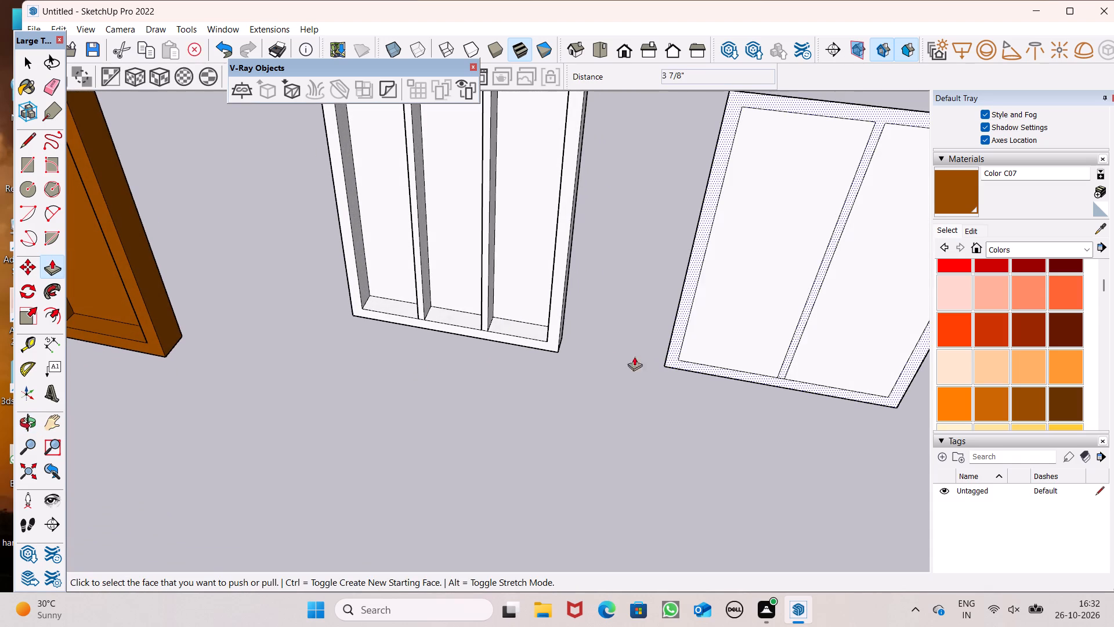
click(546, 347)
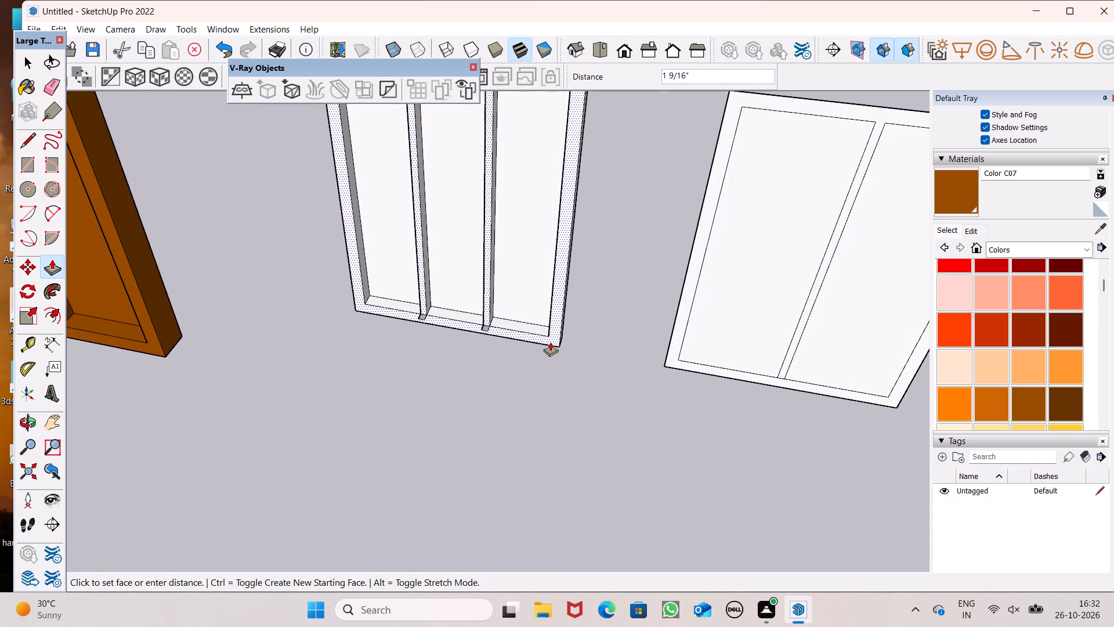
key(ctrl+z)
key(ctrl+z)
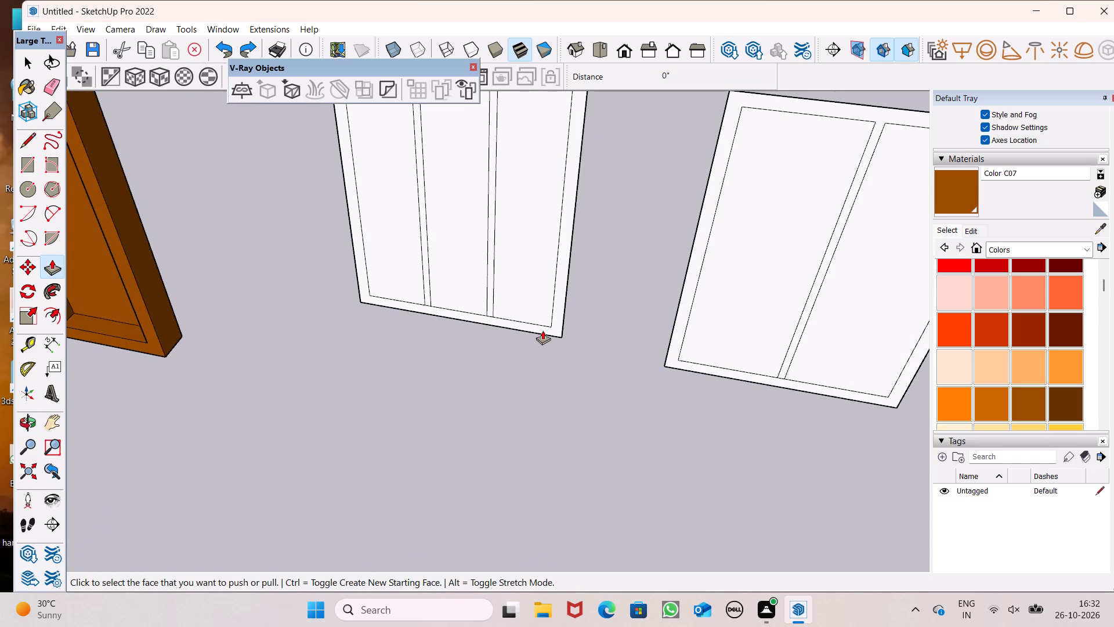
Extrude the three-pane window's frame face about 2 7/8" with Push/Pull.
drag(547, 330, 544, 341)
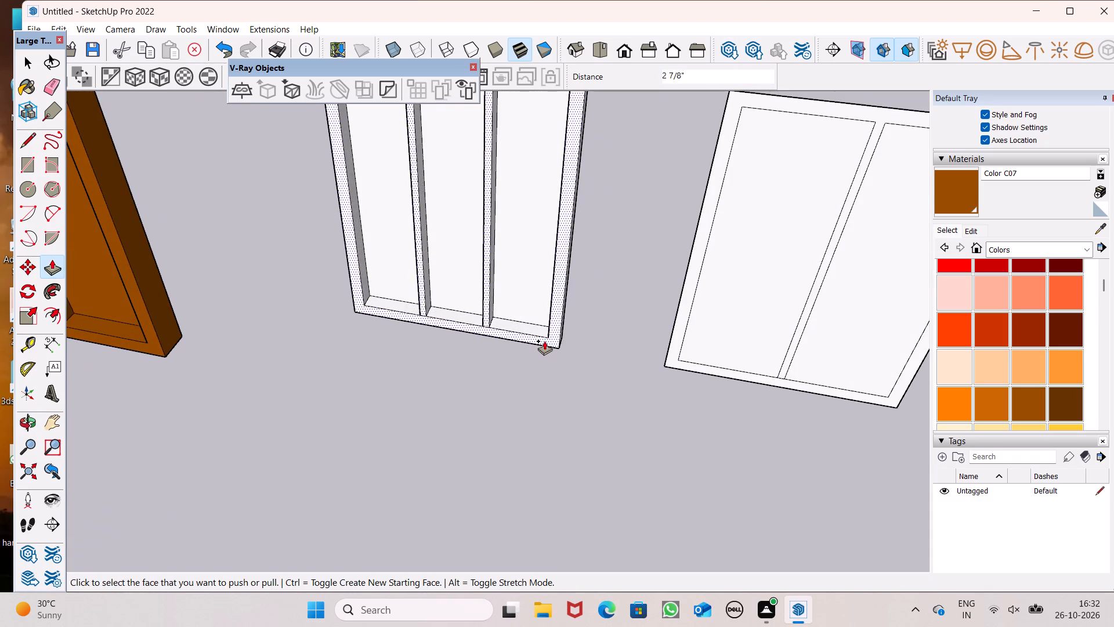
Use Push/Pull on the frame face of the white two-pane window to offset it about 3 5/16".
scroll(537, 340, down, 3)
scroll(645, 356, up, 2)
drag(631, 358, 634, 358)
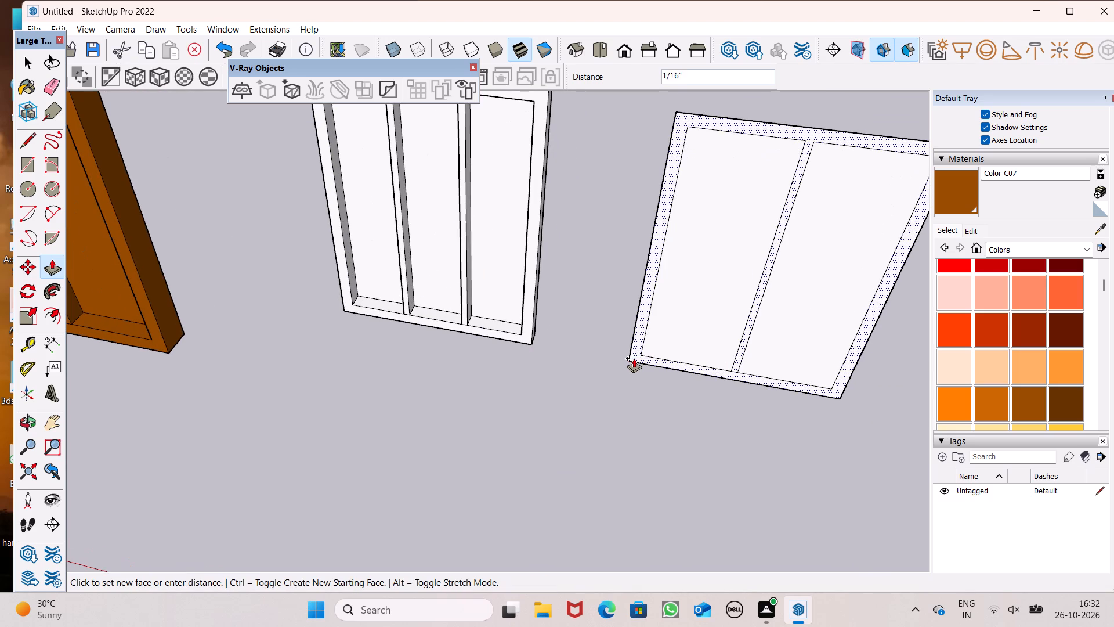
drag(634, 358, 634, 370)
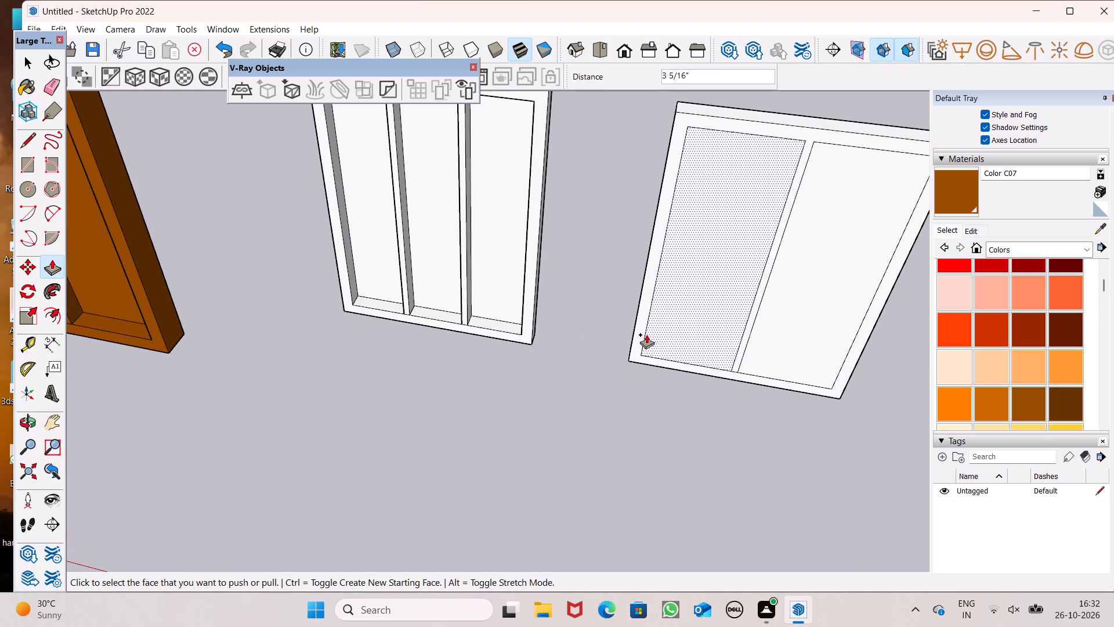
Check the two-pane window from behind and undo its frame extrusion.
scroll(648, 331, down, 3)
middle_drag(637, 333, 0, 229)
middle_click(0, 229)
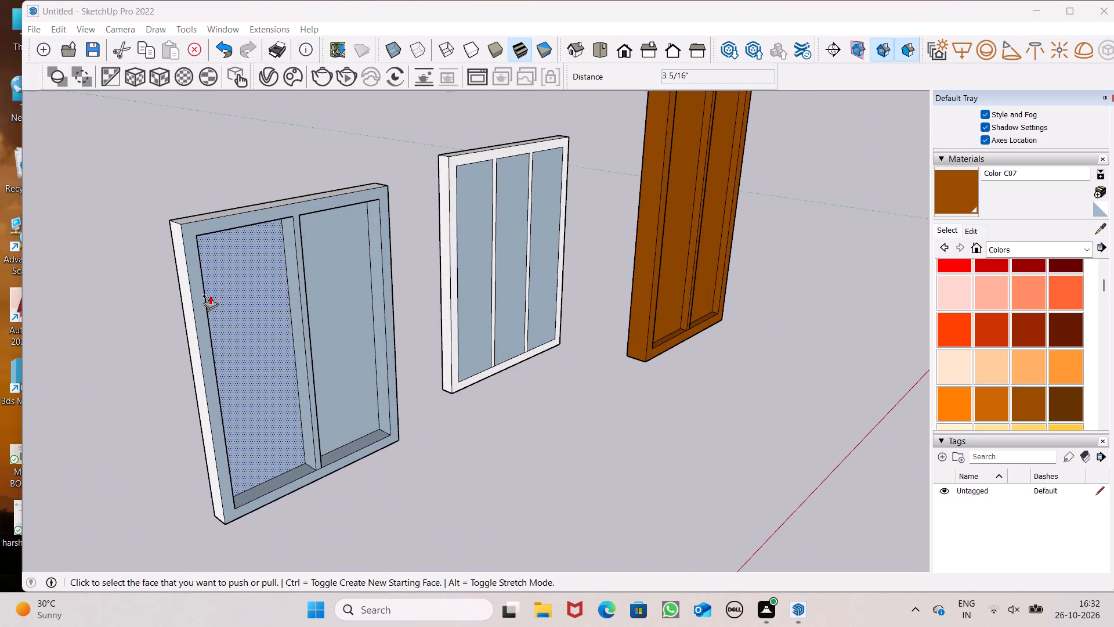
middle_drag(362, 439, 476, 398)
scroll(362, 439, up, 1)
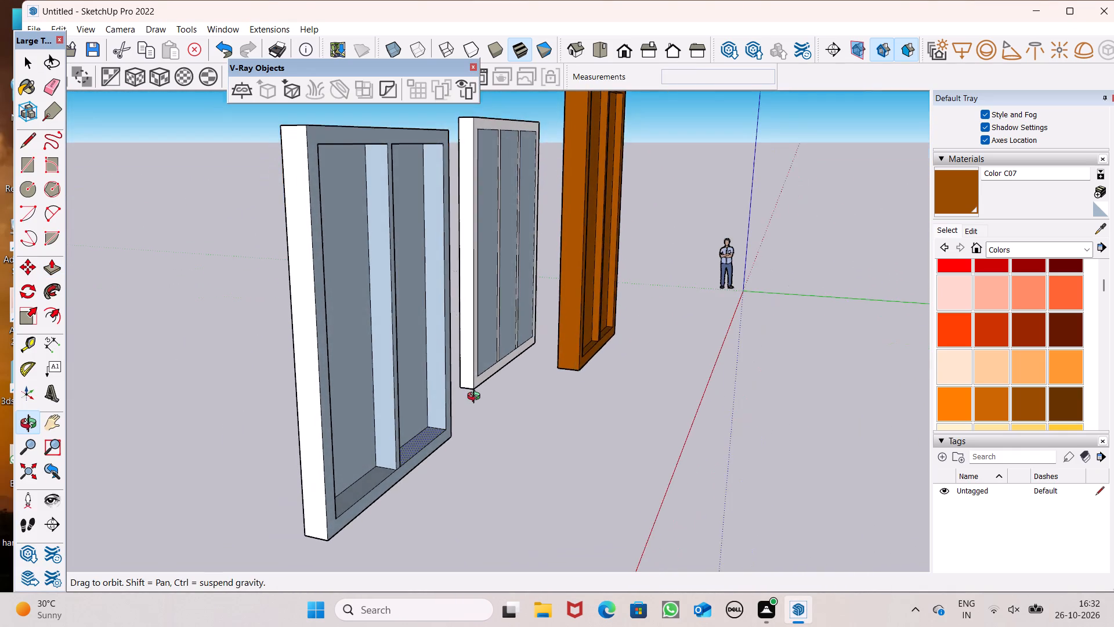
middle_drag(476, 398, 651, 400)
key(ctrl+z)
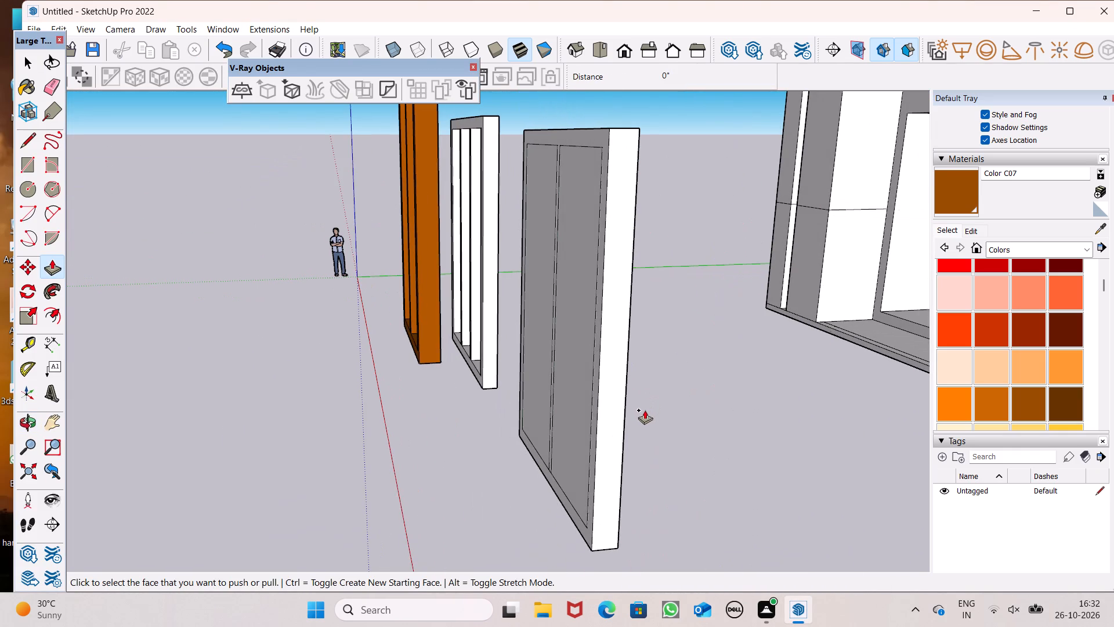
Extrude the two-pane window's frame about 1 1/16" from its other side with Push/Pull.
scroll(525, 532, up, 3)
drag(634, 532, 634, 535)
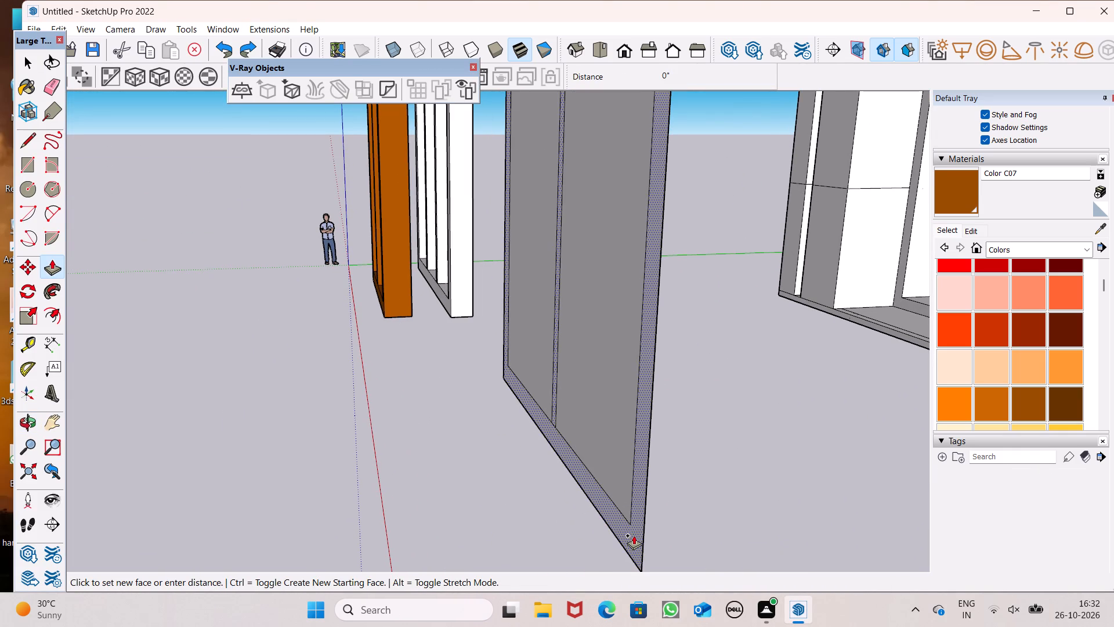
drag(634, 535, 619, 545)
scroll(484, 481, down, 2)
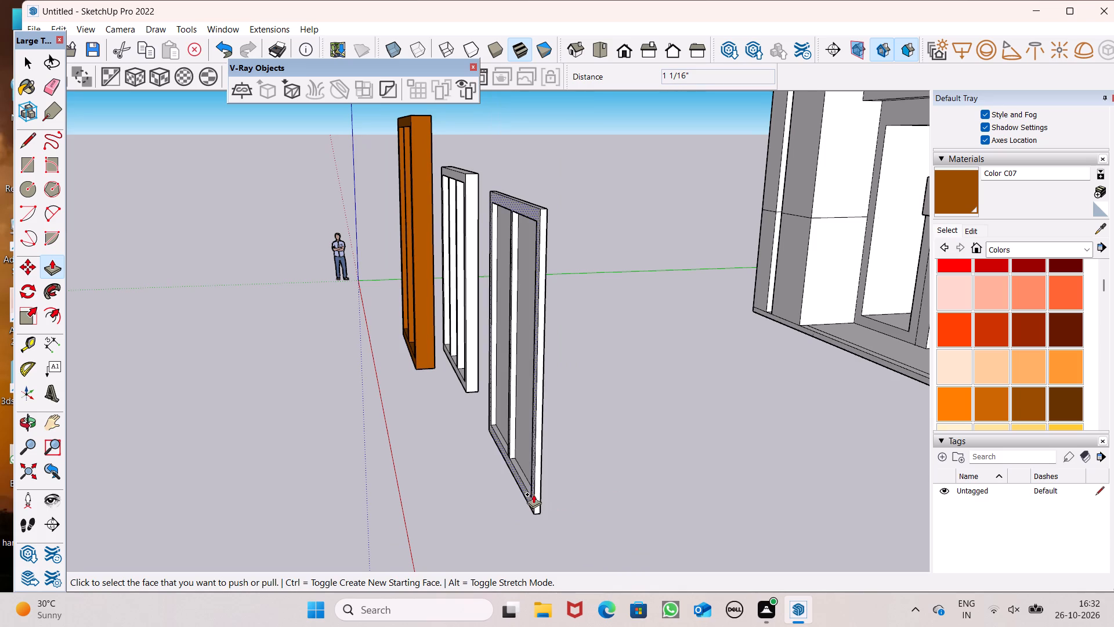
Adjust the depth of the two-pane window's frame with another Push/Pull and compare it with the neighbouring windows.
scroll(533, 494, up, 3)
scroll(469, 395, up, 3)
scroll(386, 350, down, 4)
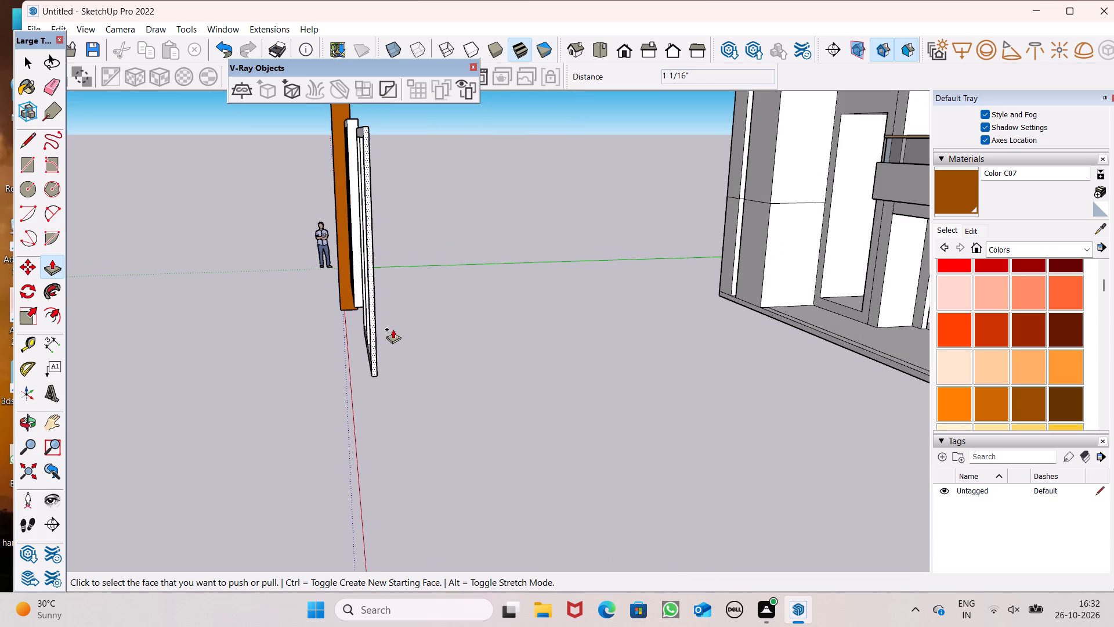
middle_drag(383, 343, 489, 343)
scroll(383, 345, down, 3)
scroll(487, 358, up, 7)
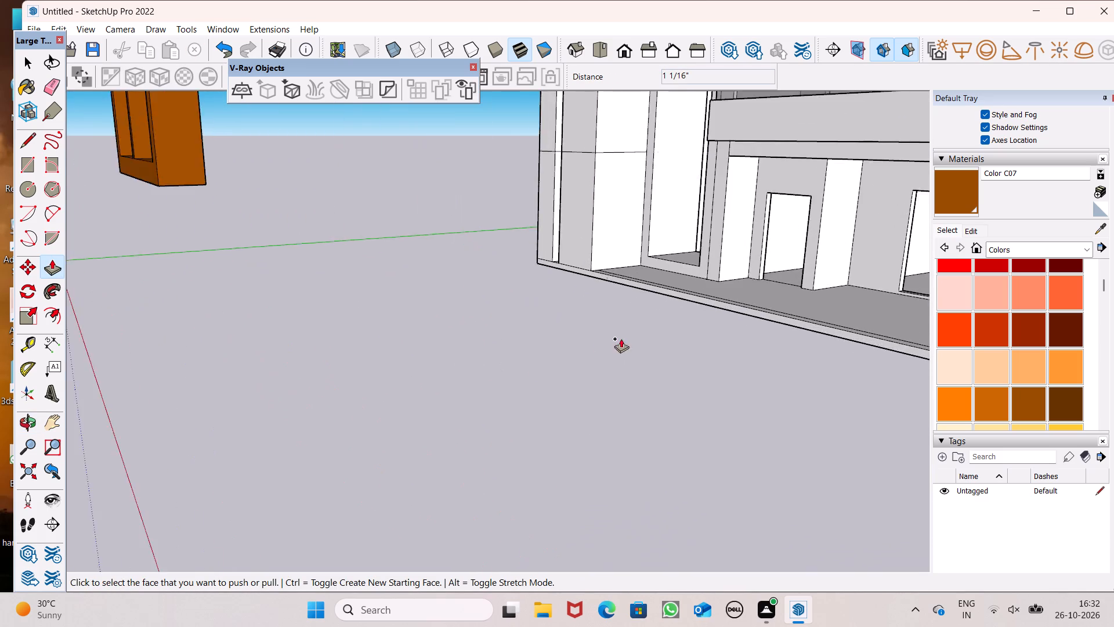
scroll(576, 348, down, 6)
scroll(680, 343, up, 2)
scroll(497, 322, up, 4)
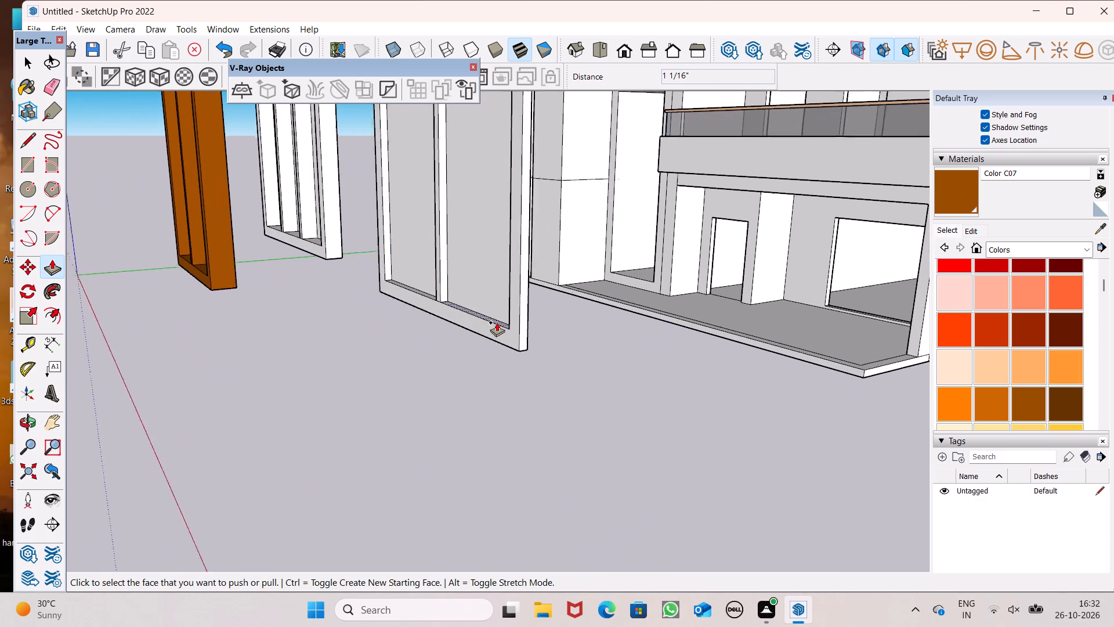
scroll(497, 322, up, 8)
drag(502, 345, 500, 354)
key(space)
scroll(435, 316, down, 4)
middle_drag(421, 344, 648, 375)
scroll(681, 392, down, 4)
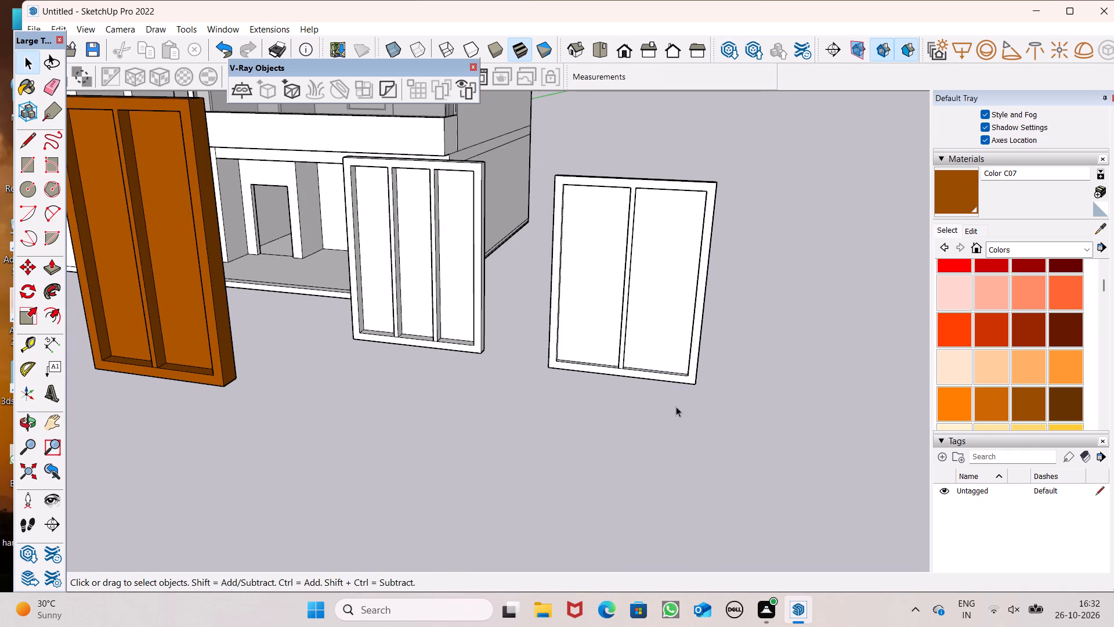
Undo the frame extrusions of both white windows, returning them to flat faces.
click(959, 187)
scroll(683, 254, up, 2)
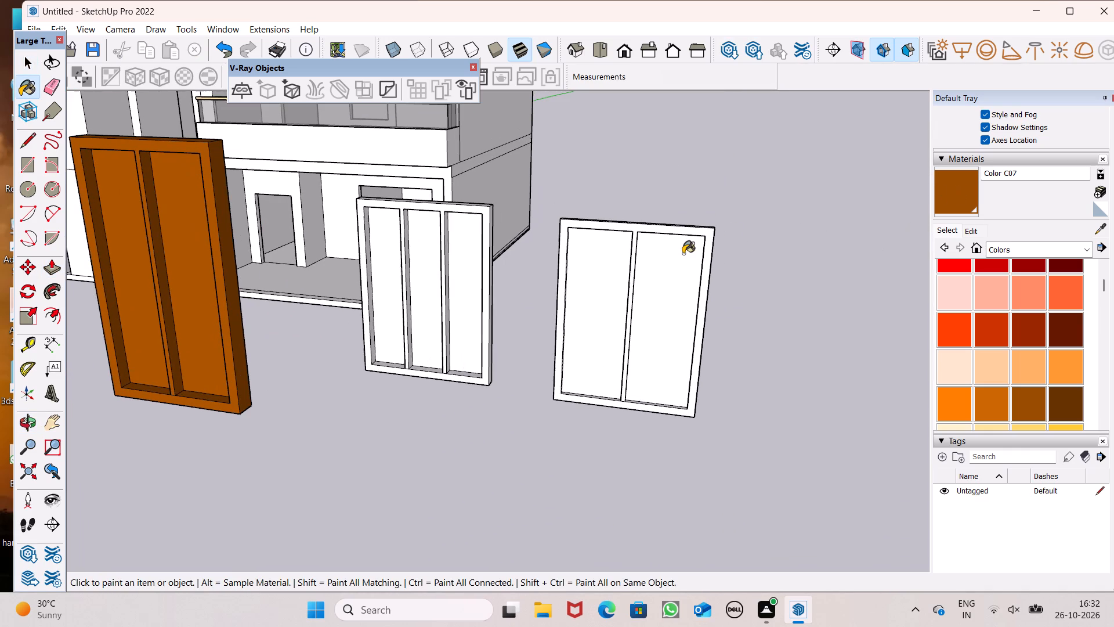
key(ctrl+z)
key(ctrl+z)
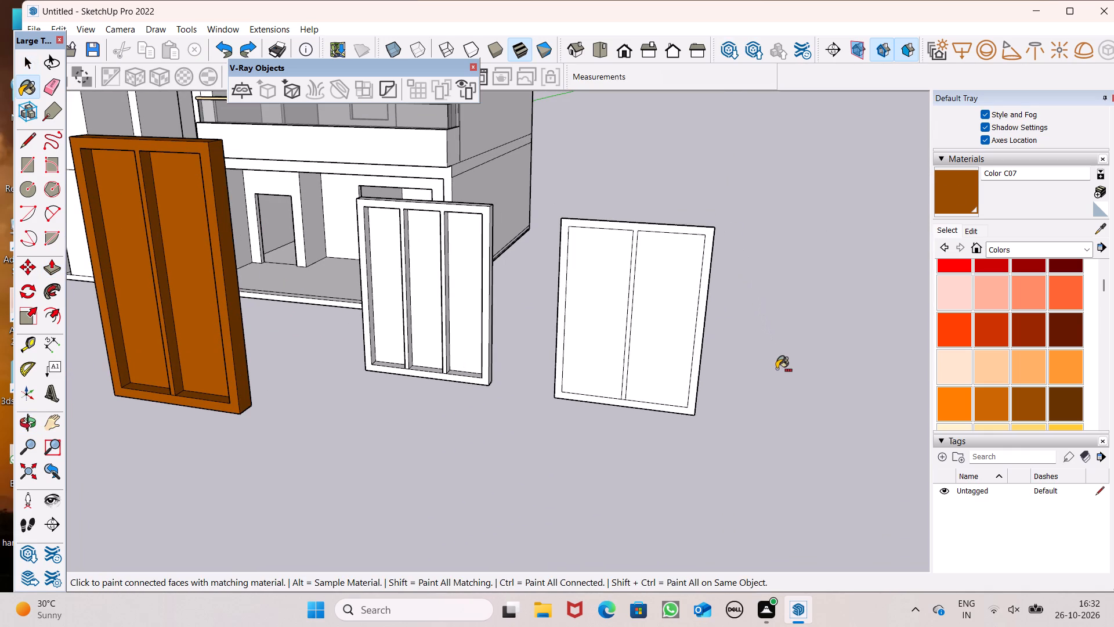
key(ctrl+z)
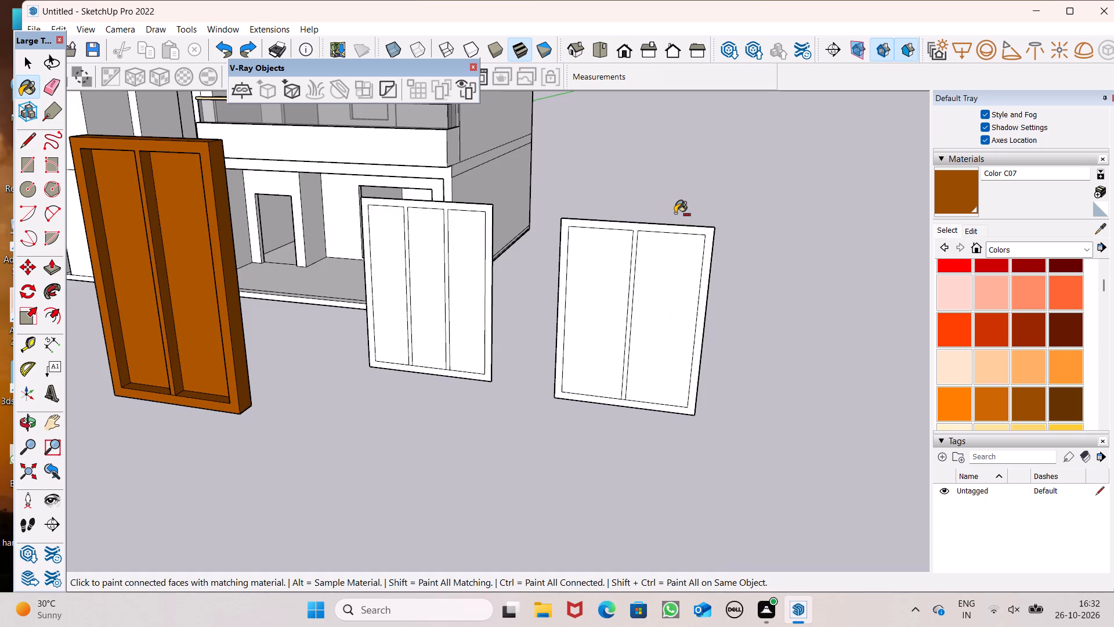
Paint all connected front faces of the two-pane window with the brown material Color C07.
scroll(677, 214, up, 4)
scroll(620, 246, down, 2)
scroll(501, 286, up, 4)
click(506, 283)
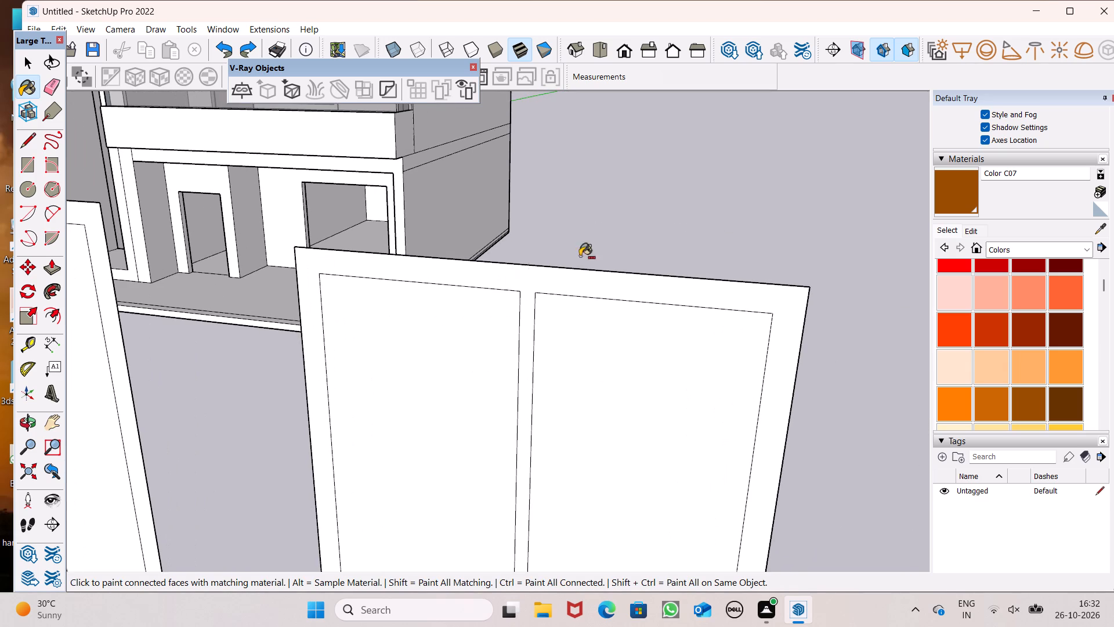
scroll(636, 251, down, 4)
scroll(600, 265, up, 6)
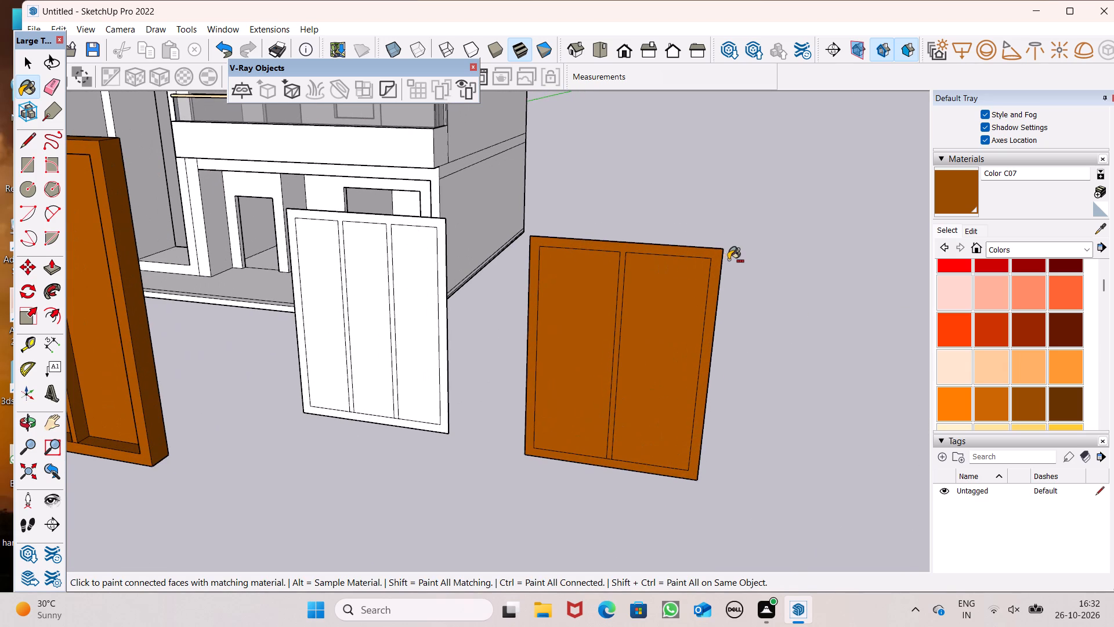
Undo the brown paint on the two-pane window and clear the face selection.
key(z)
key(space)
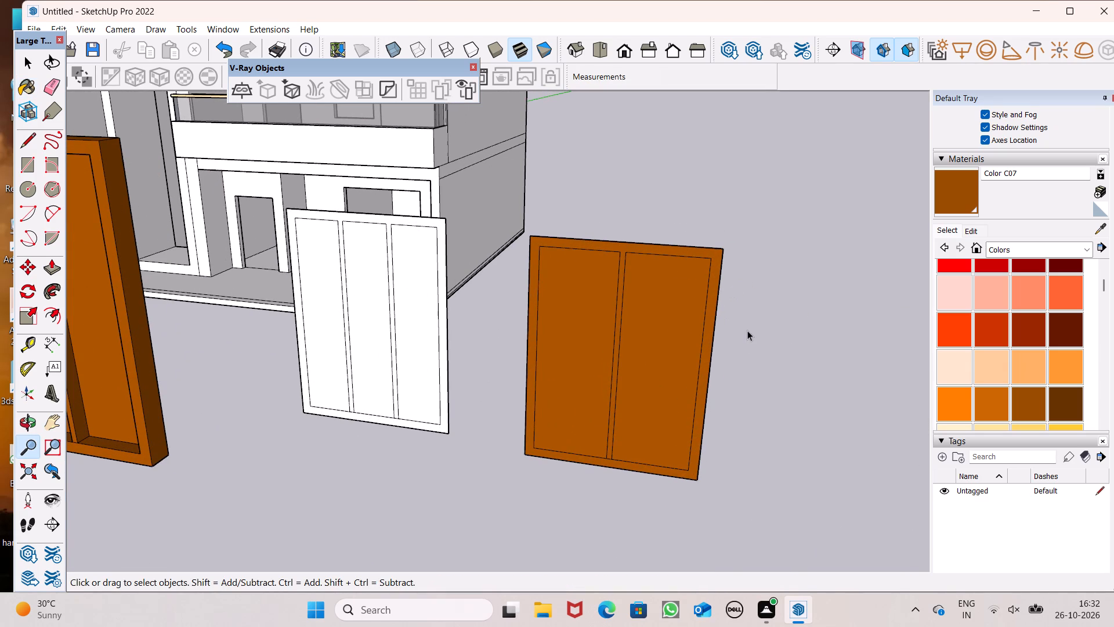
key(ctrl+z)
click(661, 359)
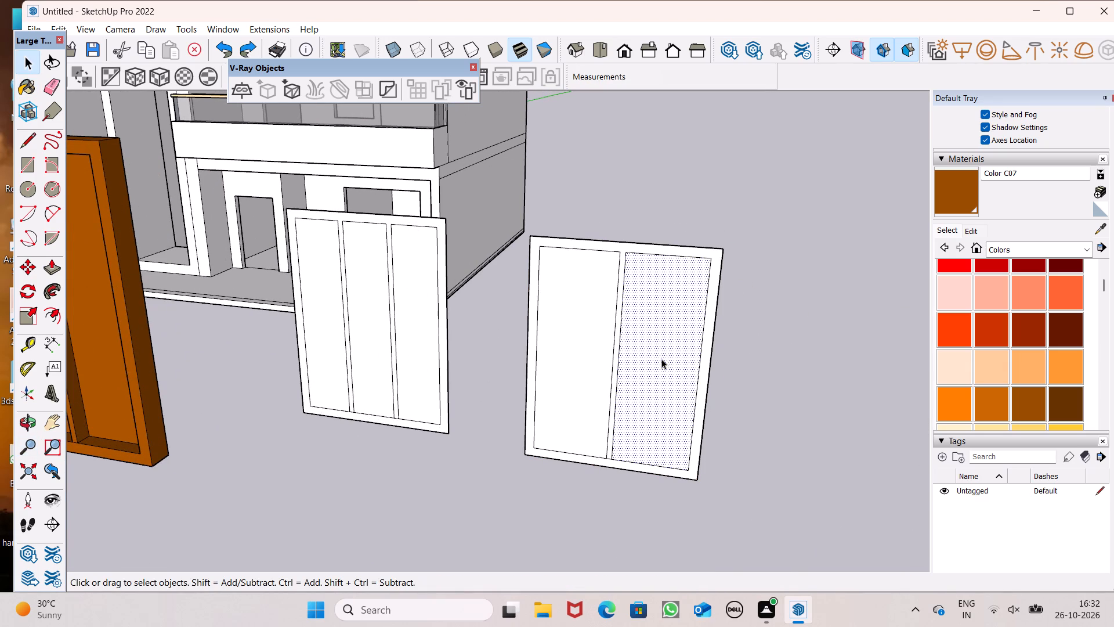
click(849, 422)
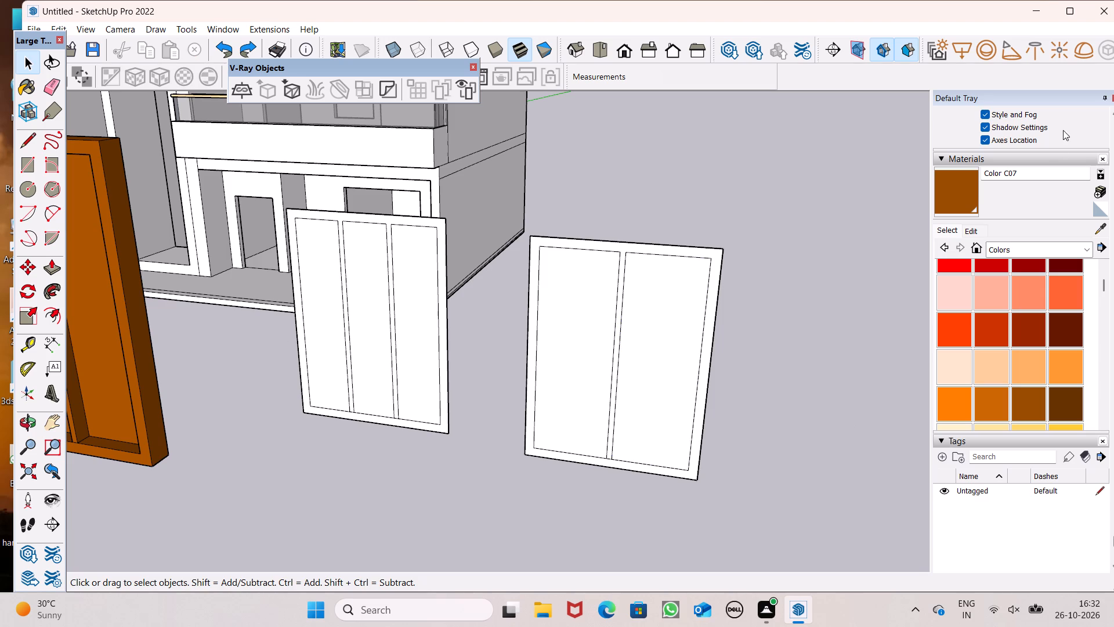
Paint only the front frame face of the three-pane window with Color C07, leaving the panes white.
click(944, 181)
scroll(378, 234, up, 7)
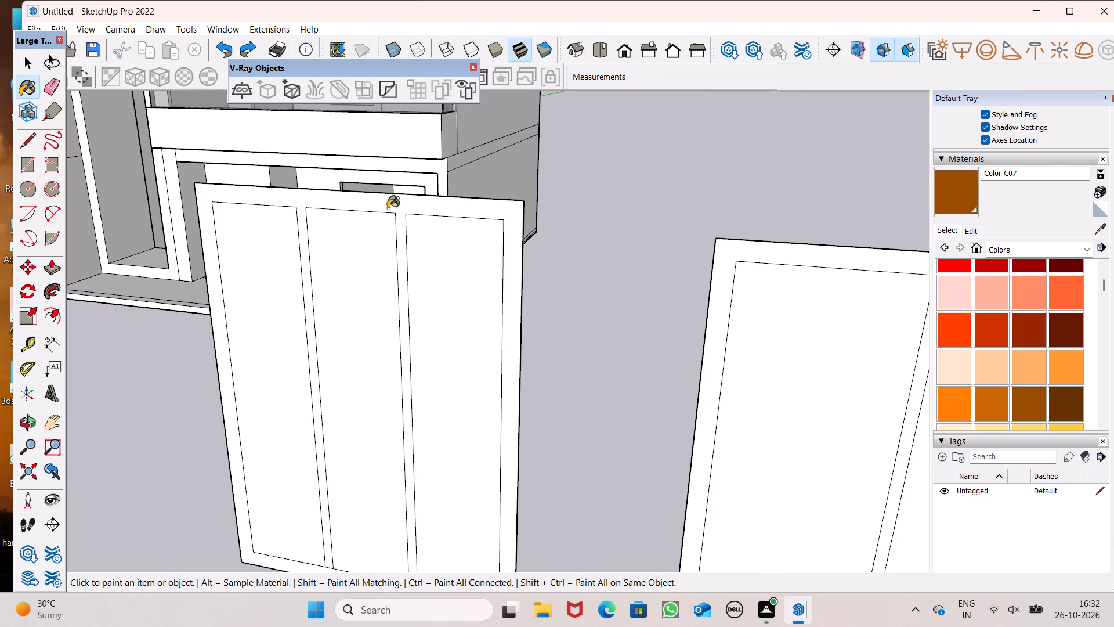
click(388, 208)
Paint the back frame face of the three-pane window with Color C07.
scroll(439, 215, down, 4)
scroll(514, 257, down, 4)
middle_drag(522, 271, 287, 359)
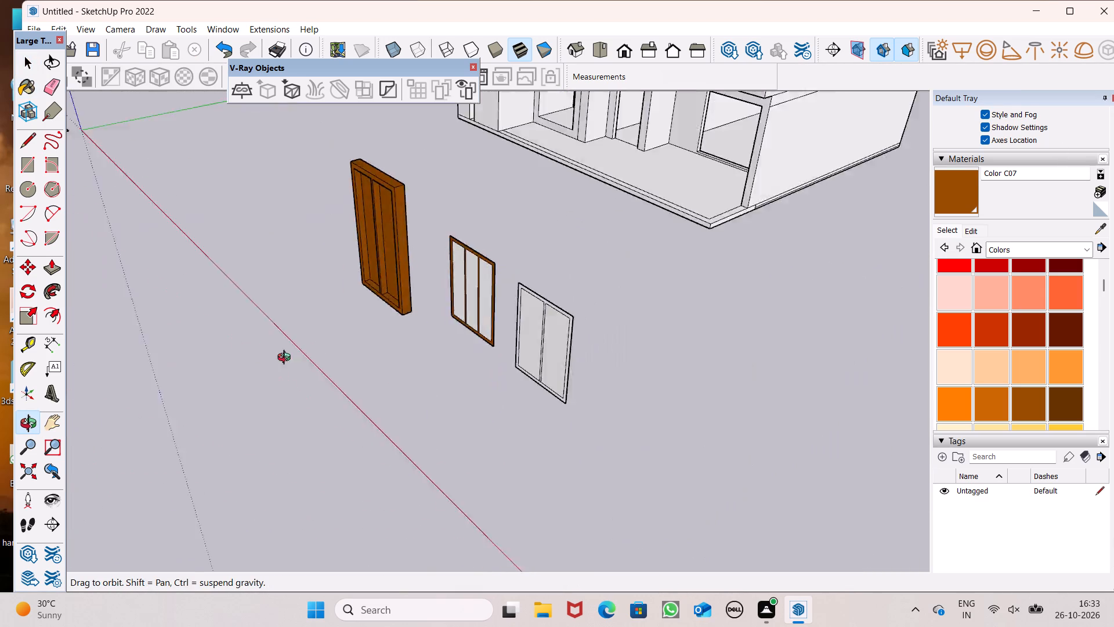
middle_drag(287, 359, 0, 358)
scroll(370, 350, up, 9)
middle_drag(464, 369, 213, 378)
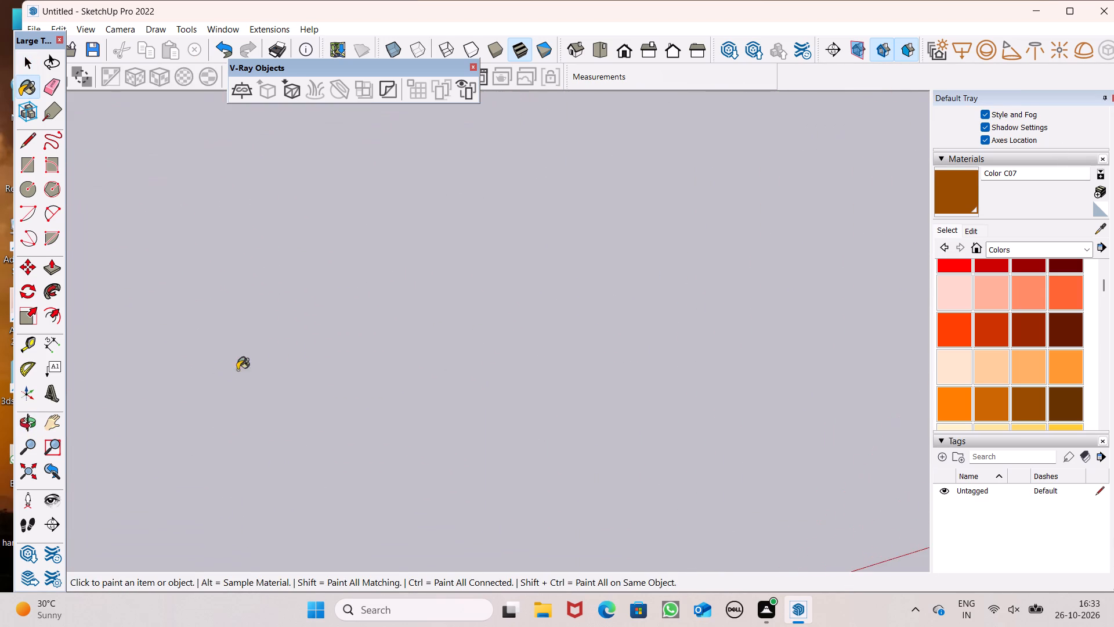
scroll(314, 356, down, 18)
scroll(161, 294, up, 5)
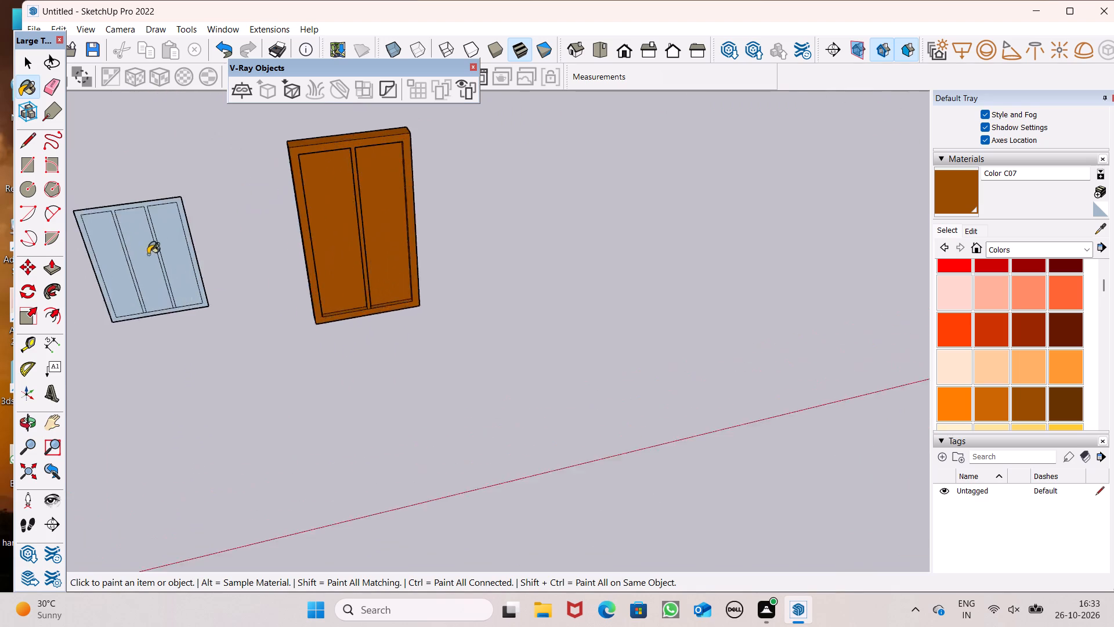
scroll(148, 254, up, 3)
scroll(138, 192, up, 6)
click(138, 191)
Paint the back frame face of the two-pane window with Color C07.
scroll(268, 171, down, 6)
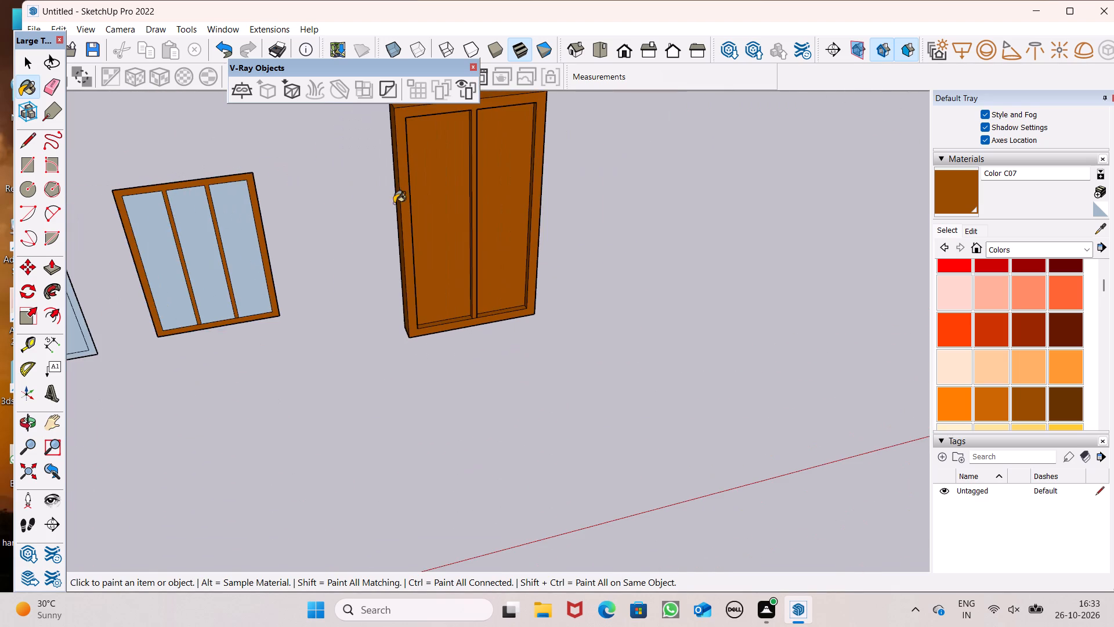
scroll(396, 204, down, 6)
scroll(120, 236, up, 6)
scroll(229, 218, up, 6)
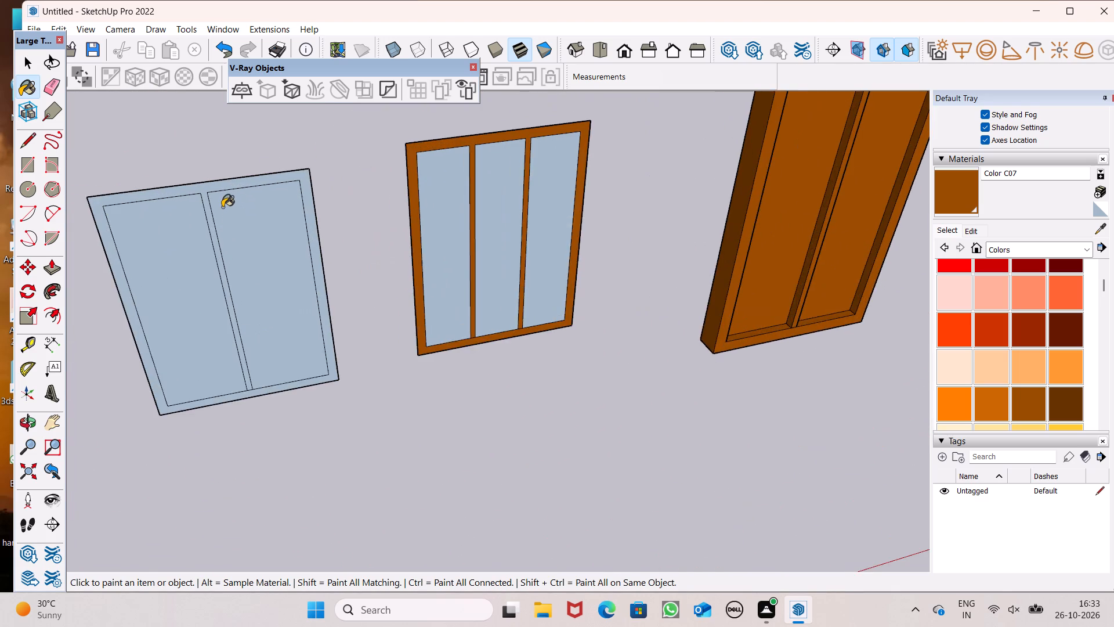
scroll(222, 207, up, 4)
click(195, 182)
scroll(195, 182, down, 5)
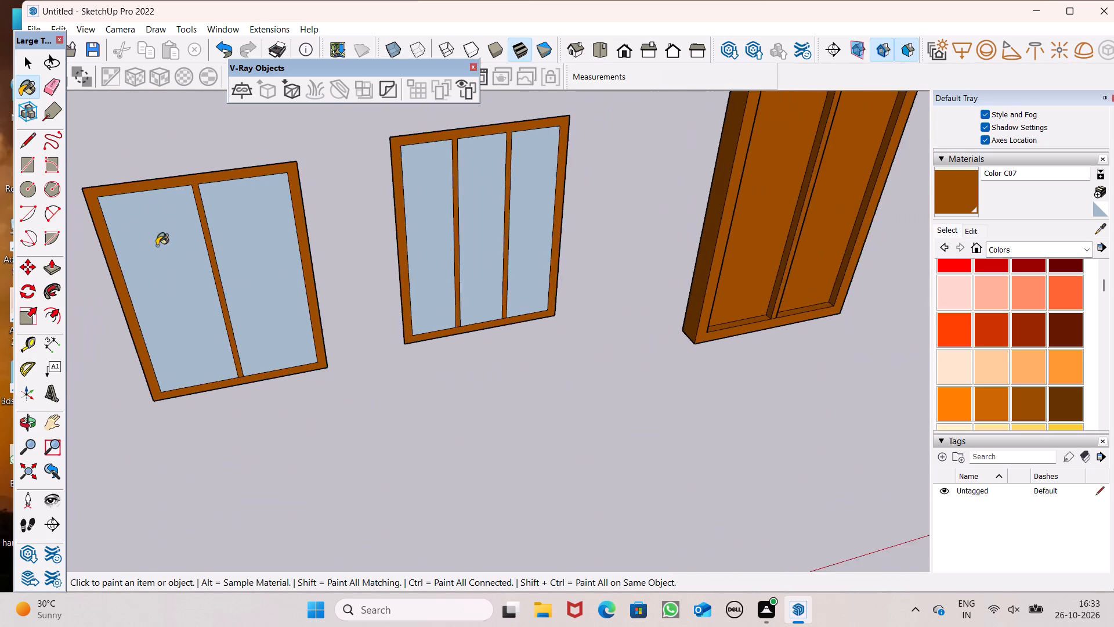
Paint the remaining white frame face of the two-pane window with Color C07, leaving its panes white.
middle_drag(162, 253, 949, 221)
scroll(795, 162, up, 4)
click(704, 148)
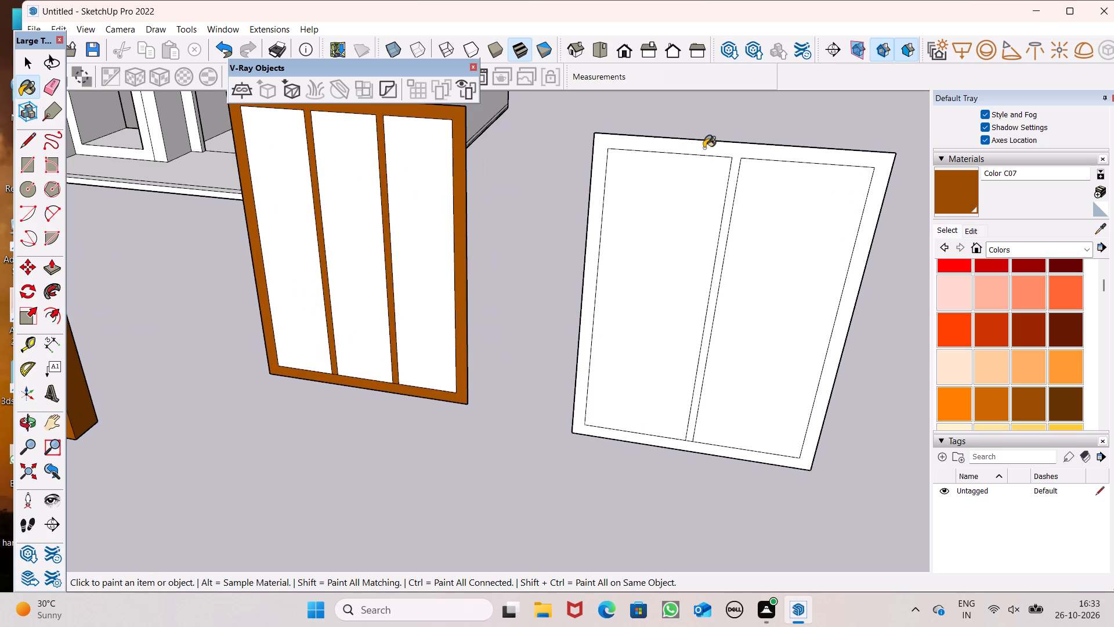
scroll(525, 140, down, 5)
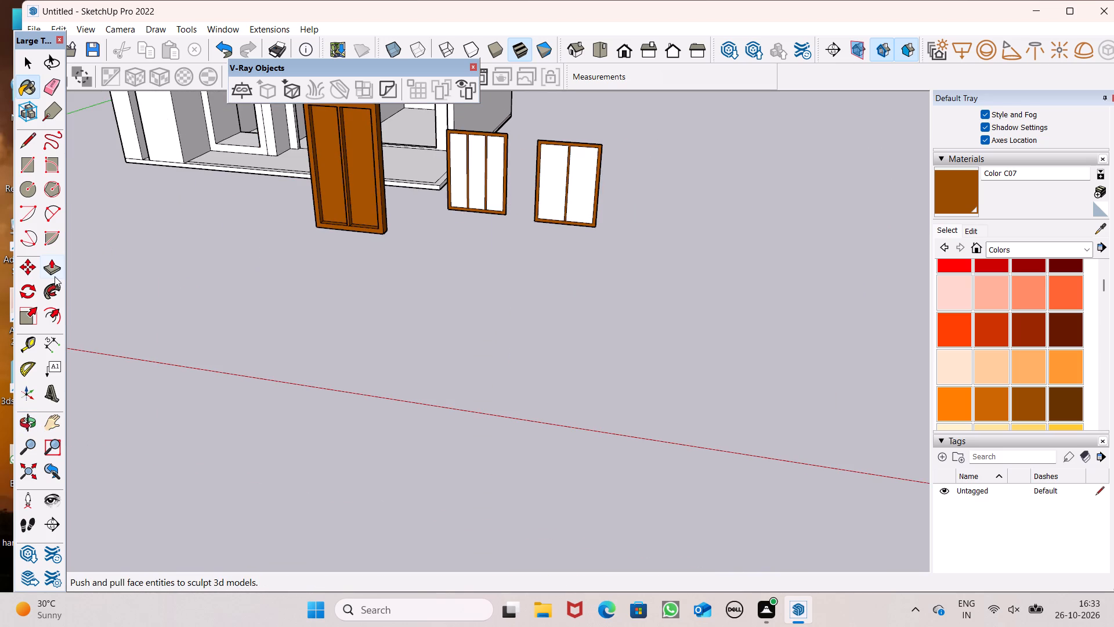
Push/Pull the three-pane window's frame face out about 1 9/16" from its panes.
click(54, 276)
scroll(461, 185, up, 5)
middle_drag(524, 209, 534, 267)
scroll(534, 268, up, 4)
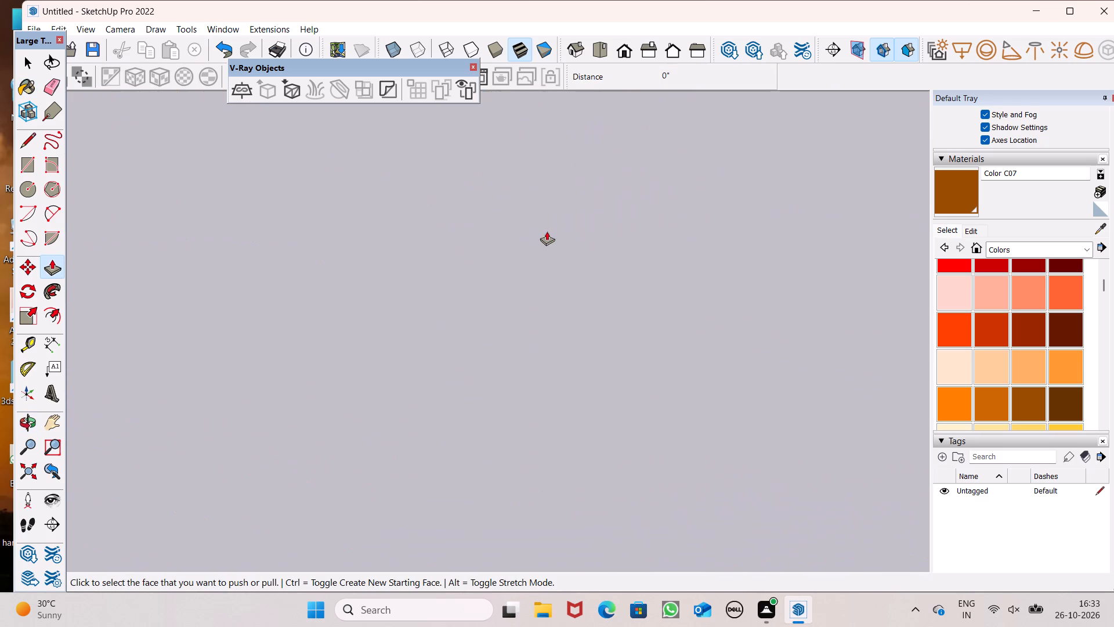
scroll(547, 231, up, 4)
scroll(547, 272, down, 4)
middle_drag(544, 290, 544, 373)
scroll(512, 365, down, 7)
scroll(498, 339, up, 5)
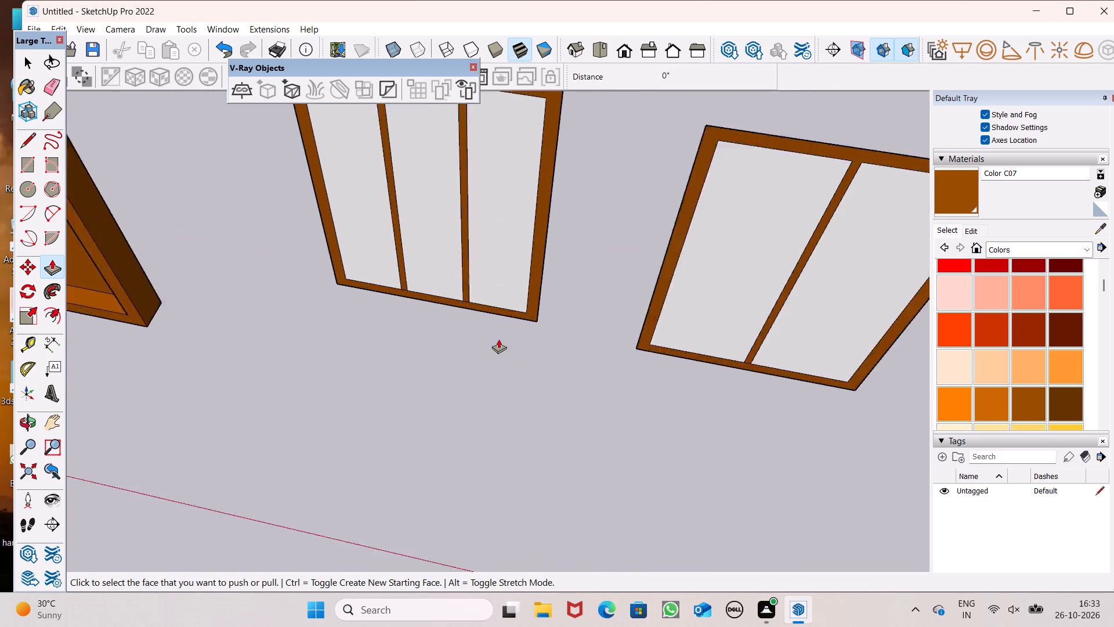
scroll(498, 339, up, 2)
drag(581, 278, 576, 296)
Push/Pull the two-pane window's frame face out 2" from its panes.
scroll(197, 308, down, 5)
scroll(351, 317, up, 4)
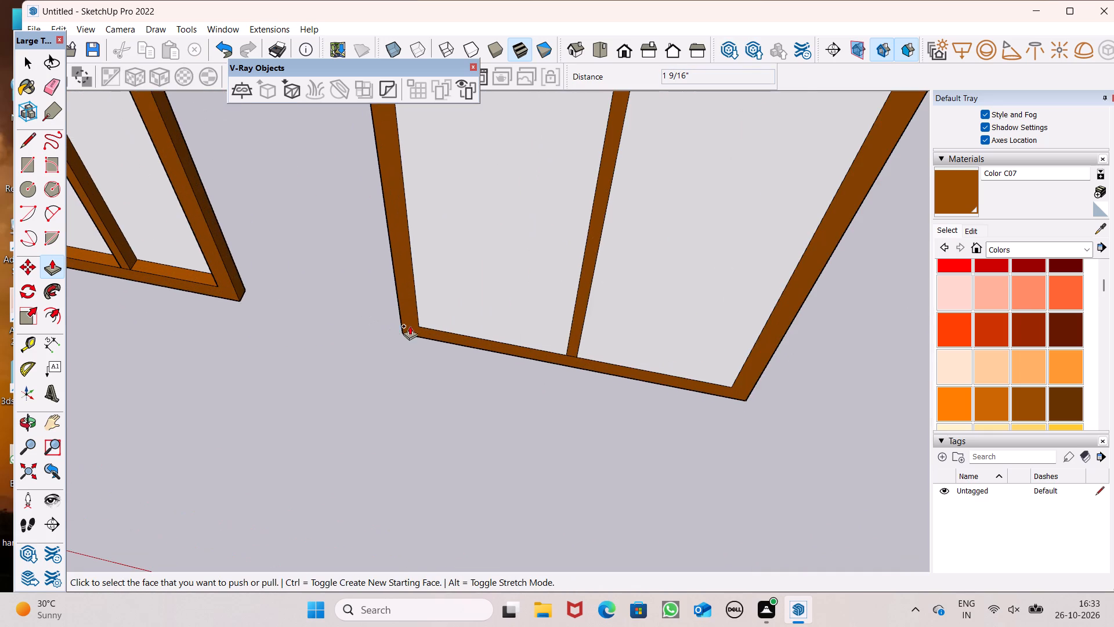
drag(422, 332, 419, 355)
scroll(249, 316, down, 5)
key(space)
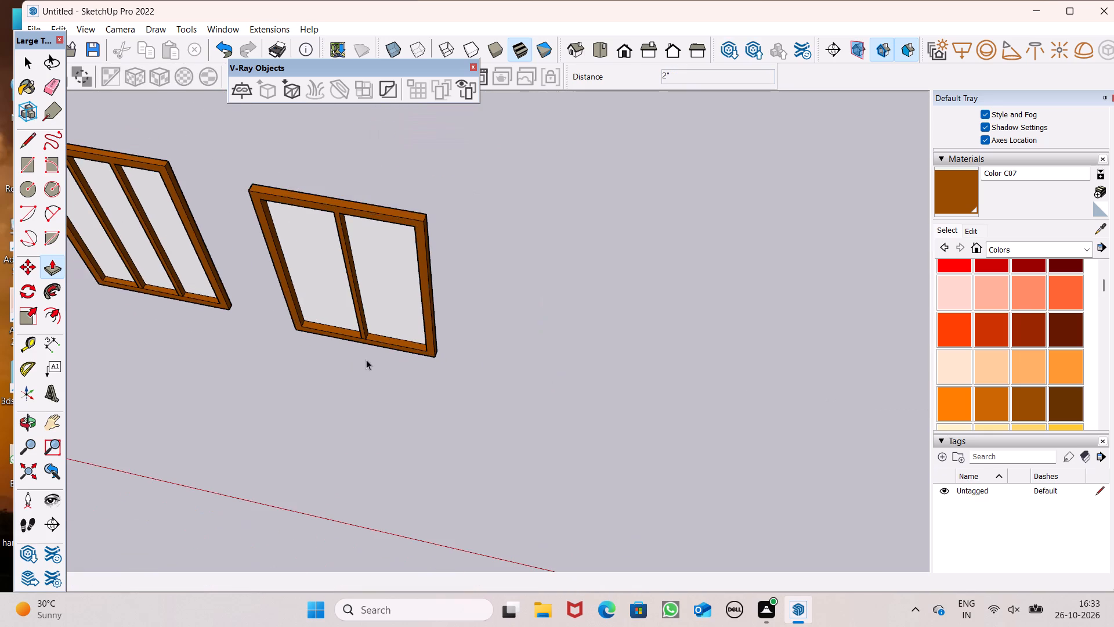
Darken the Color C07 material to RGB 102, 54, 0.
middle_drag(384, 358, 547, 219)
scroll(547, 219, up, 1)
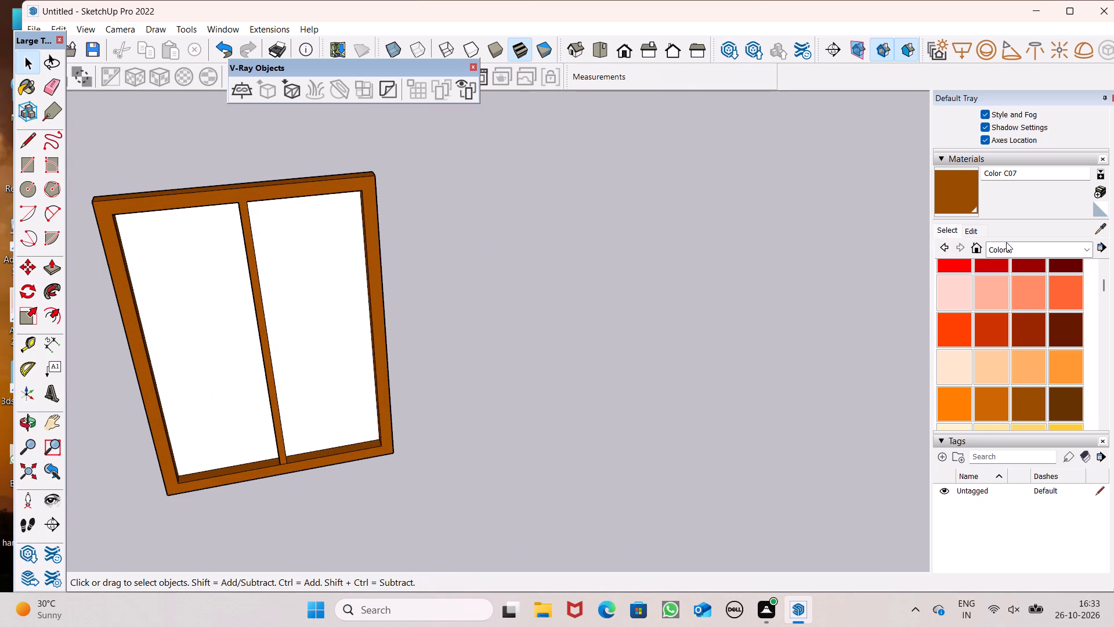
click(977, 230)
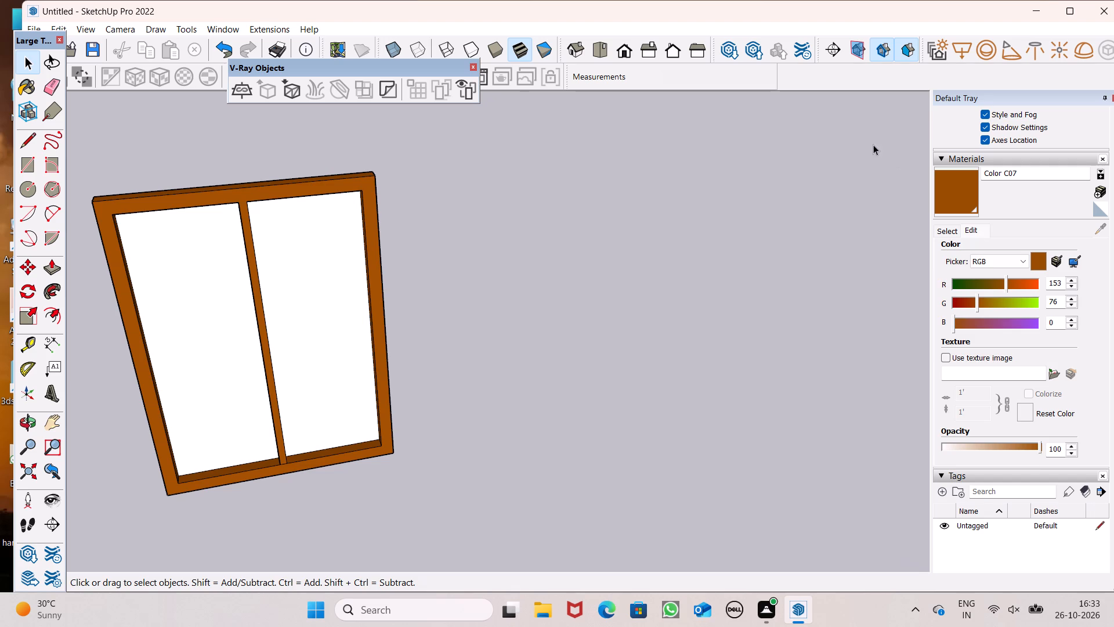
click(976, 306)
click(988, 281)
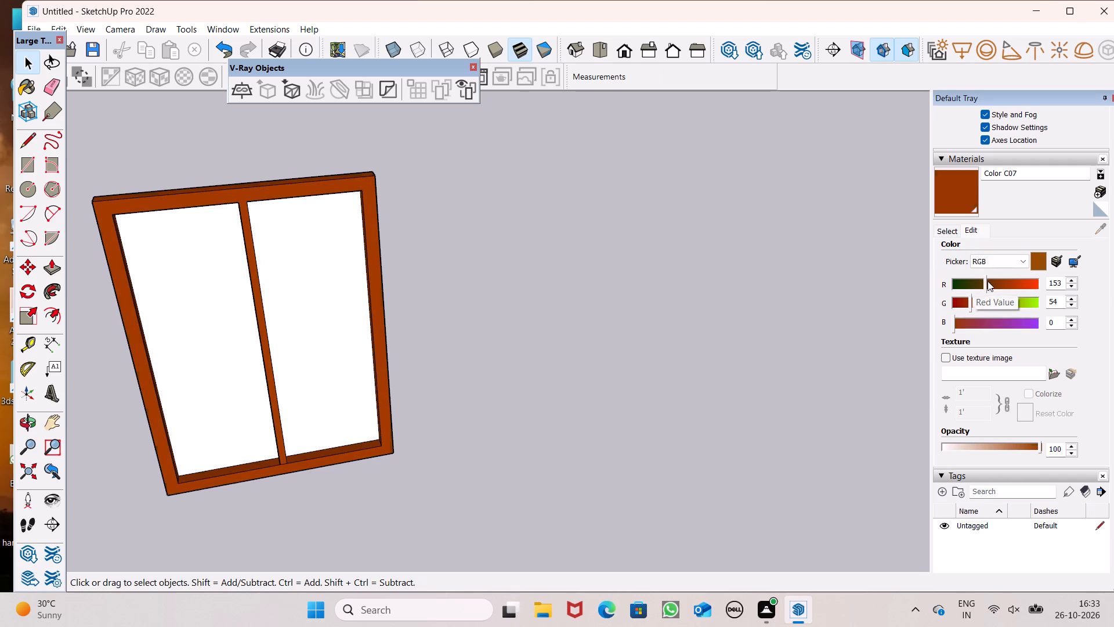
scroll(596, 257, down, 8)
middle_drag(593, 294, 556, 260)
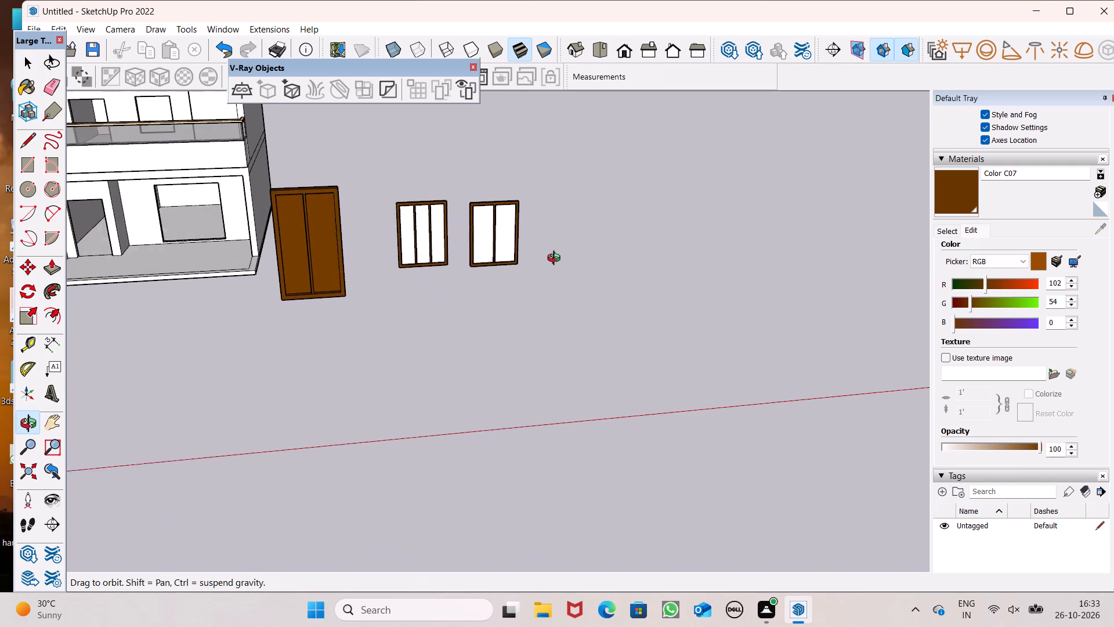
middle_drag(556, 260, 554, 257)
click(949, 236)
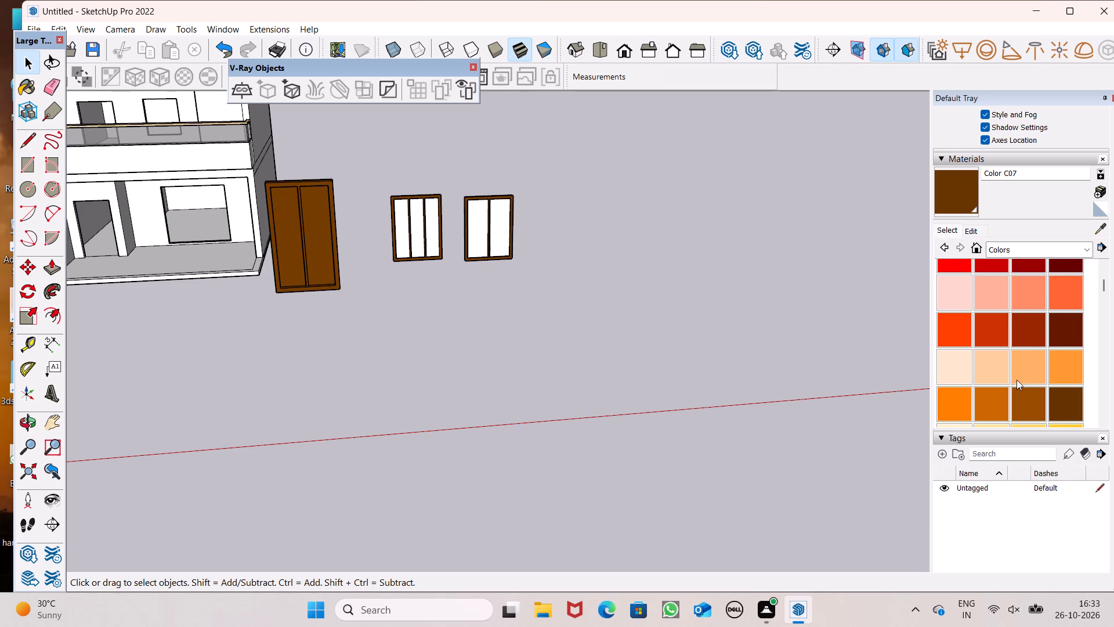
Paint both panes of the two-pane window with Translucent Glass Gray from the Glass and Mirrors collection.
click(1052, 250)
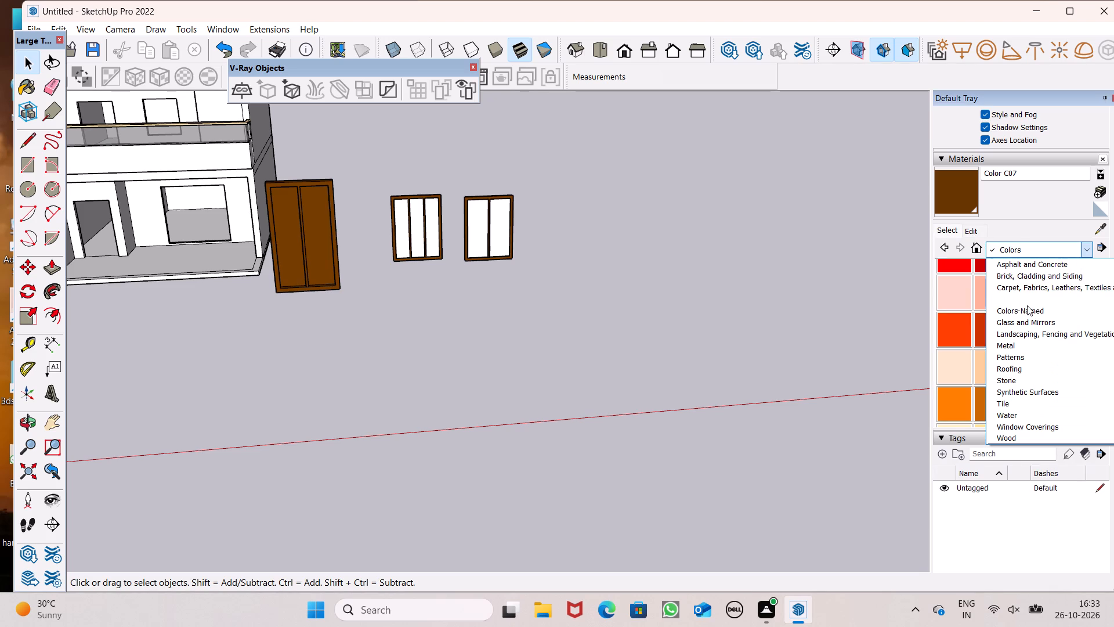
click(1027, 318)
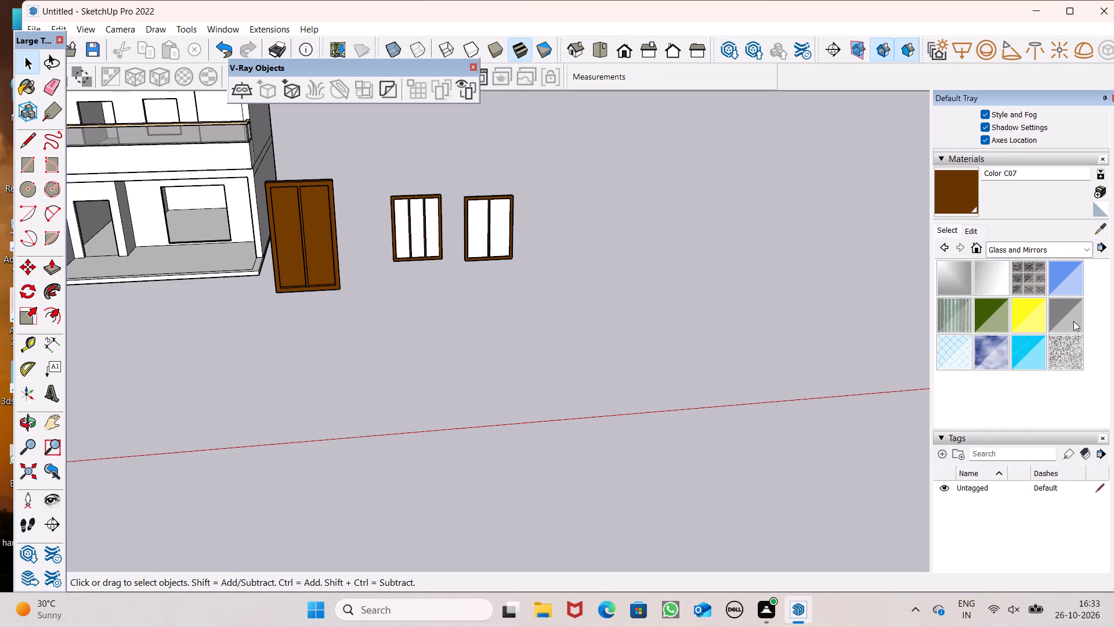
click(1073, 321)
scroll(504, 219, up, 4)
click(468, 232)
click(499, 232)
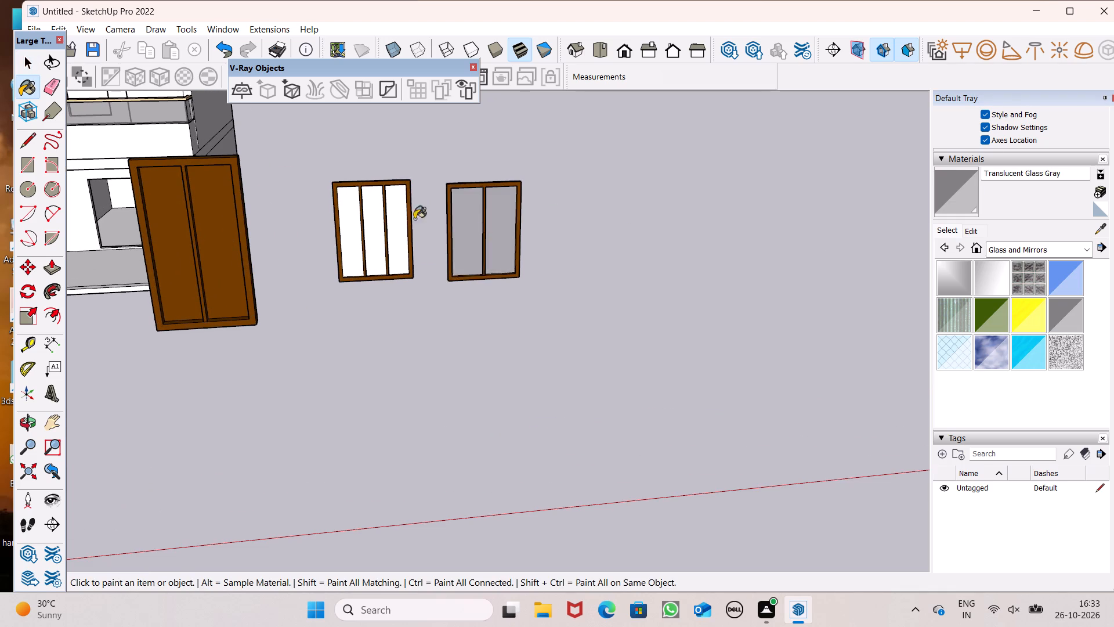
Paint all three panes of the three-pane window with Translucent Glass Gray.
scroll(400, 211, up, 6)
click(385, 222)
click(356, 235)
click(316, 243)
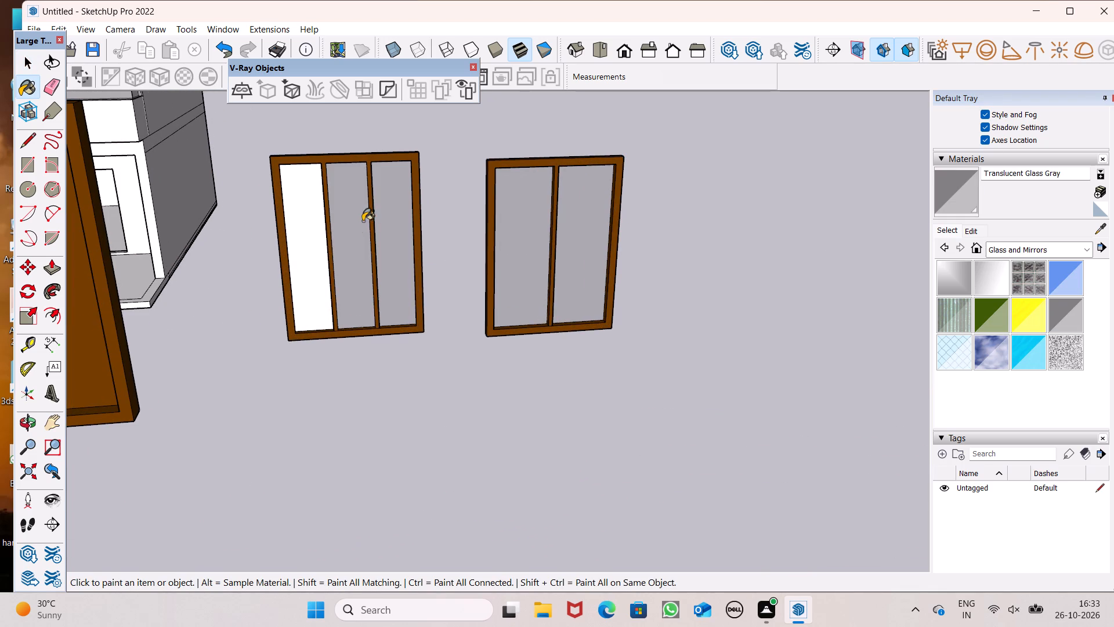
Make a group of the whole two-pane window, including its frame and glass panes.
scroll(363, 221, down, 4)
middle_drag(529, 266, 513, 201)
key(space)
triple_click(530, 247)
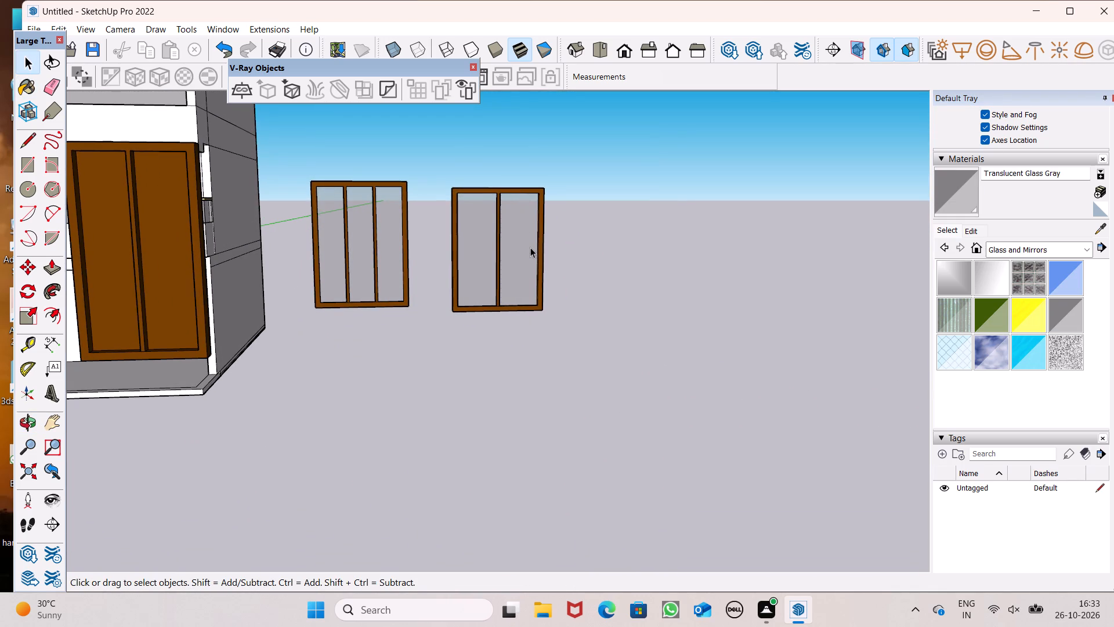
click(530, 247)
right_click(530, 249)
click(580, 377)
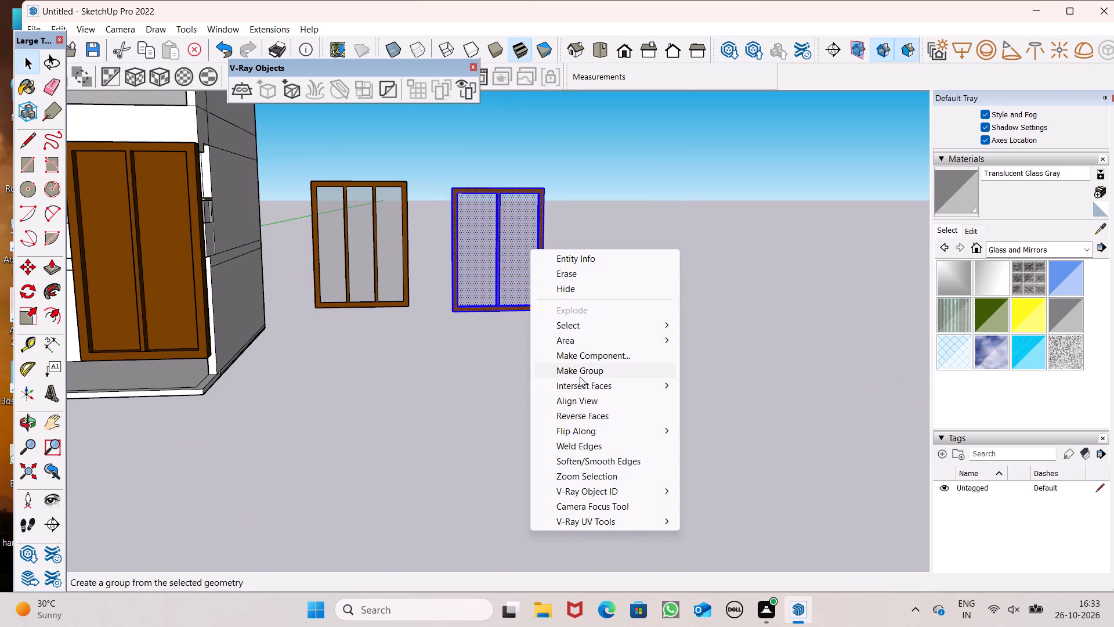
click(563, 330)
Make a group of the whole three-pane window, including its frame and glass panes.
click(306, 248)
triple_click(338, 254)
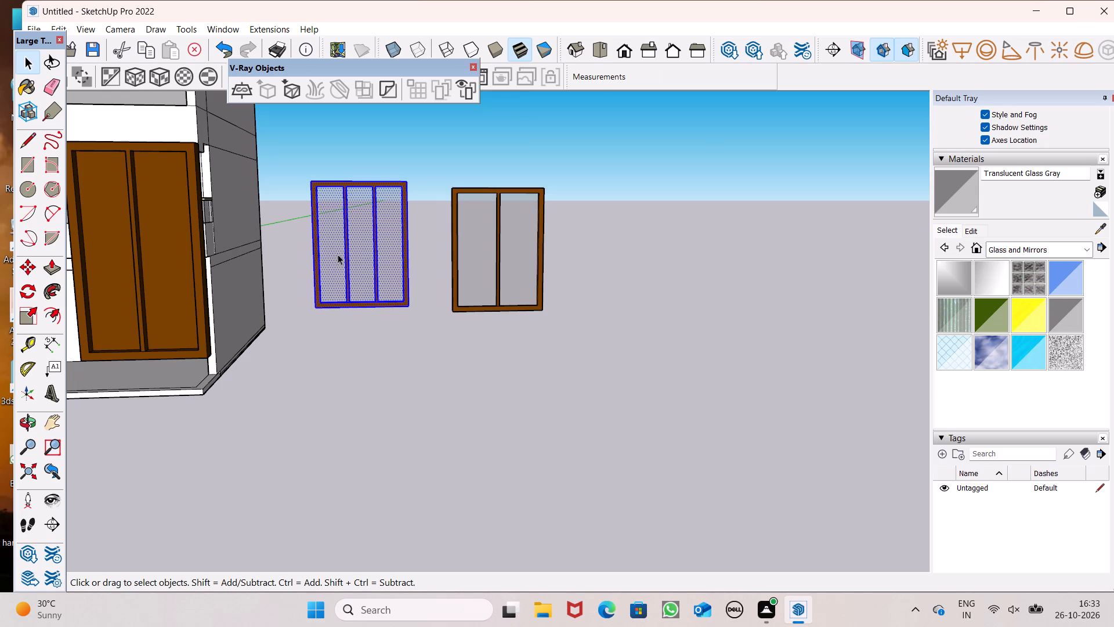
click(338, 254)
right_click(379, 278)
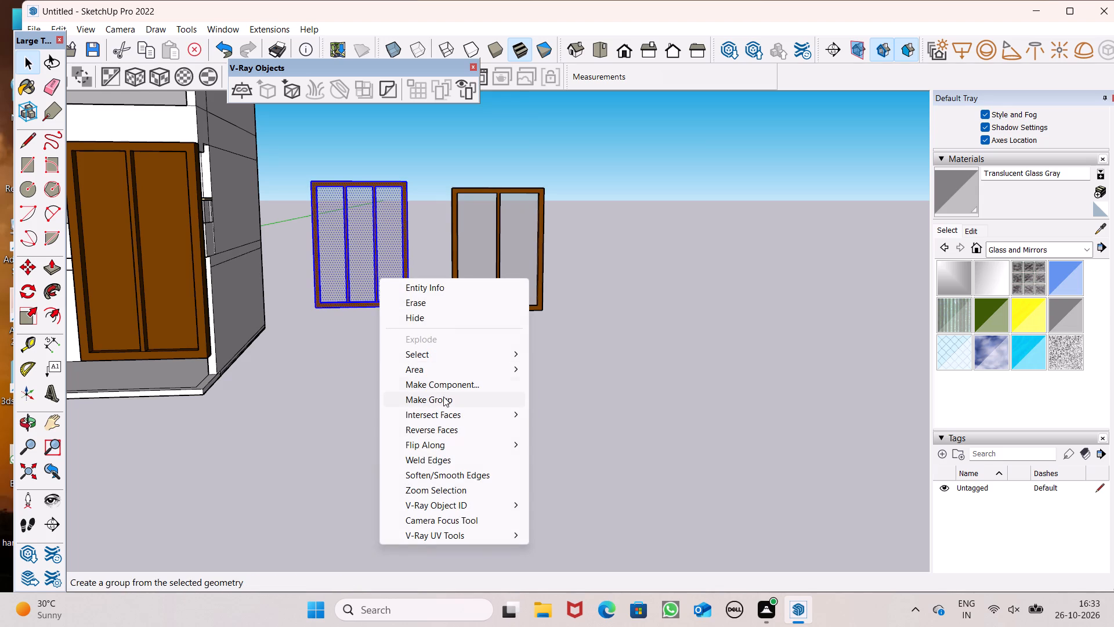
click(444, 402)
click(679, 304)
Make a group of the whole brown double door standing beside the house.
scroll(662, 266, down, 11)
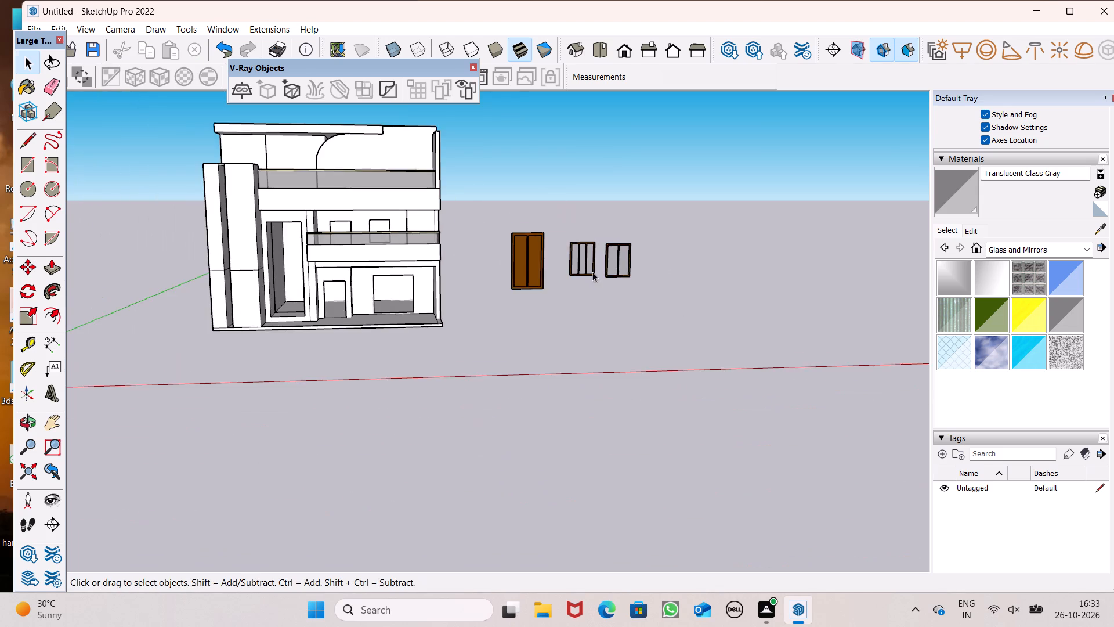
middle_drag(593, 272, 580, 272)
scroll(584, 273, up, 1)
click(525, 268)
scroll(511, 241, up, 4)
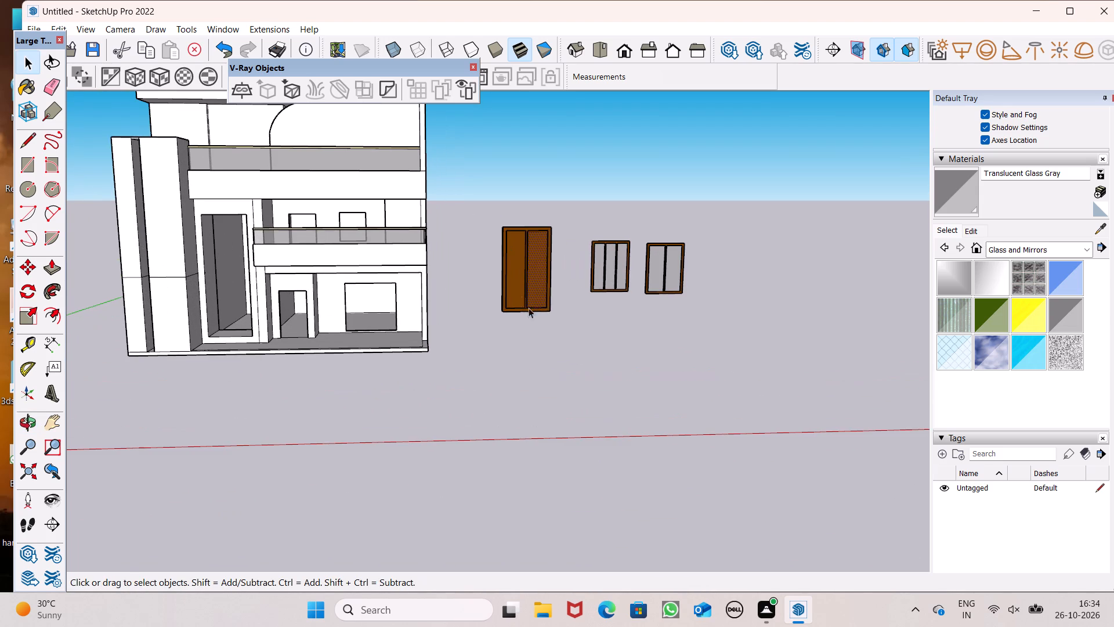
triple_click(522, 297)
click(522, 297)
right_click(522, 297)
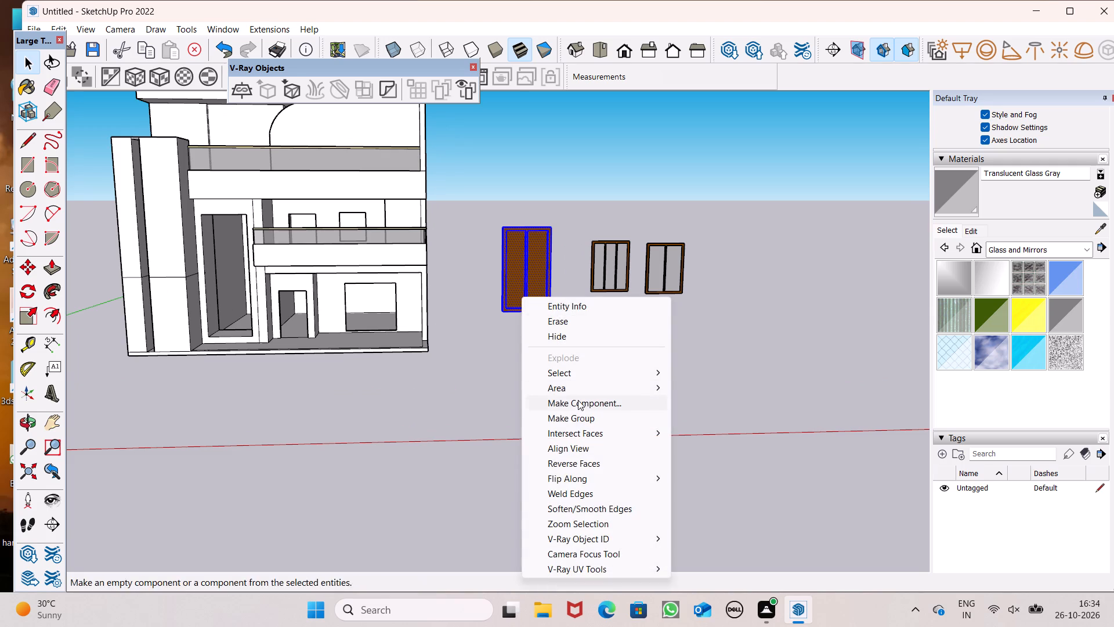
click(579, 419)
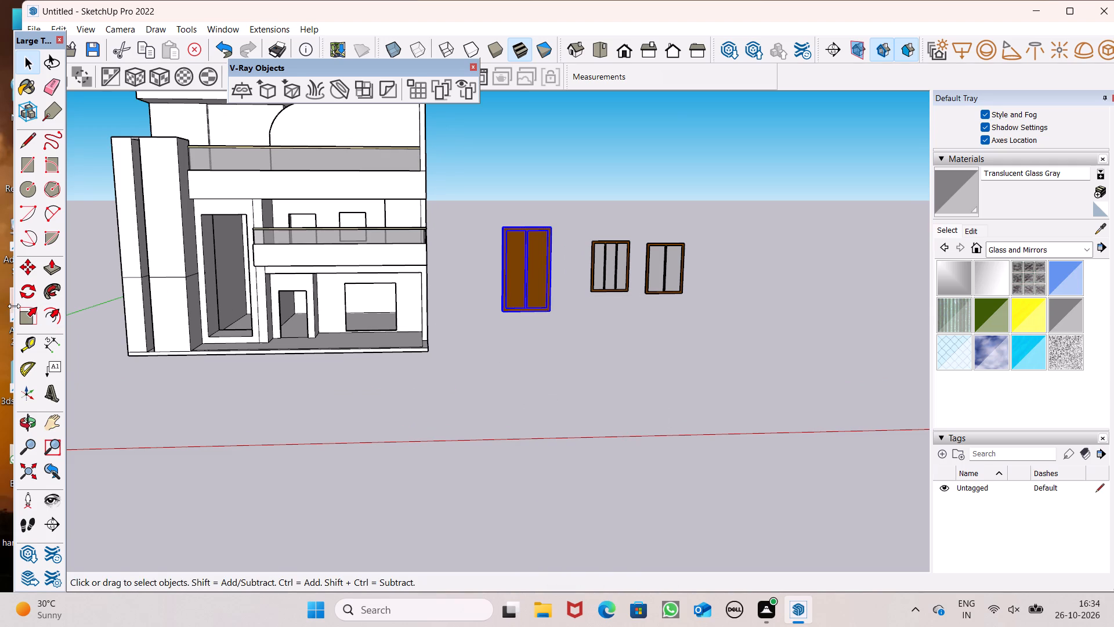
Scale the door group down uniformly by a factor of about 0.76.
click(29, 320)
drag(509, 232, 516, 254)
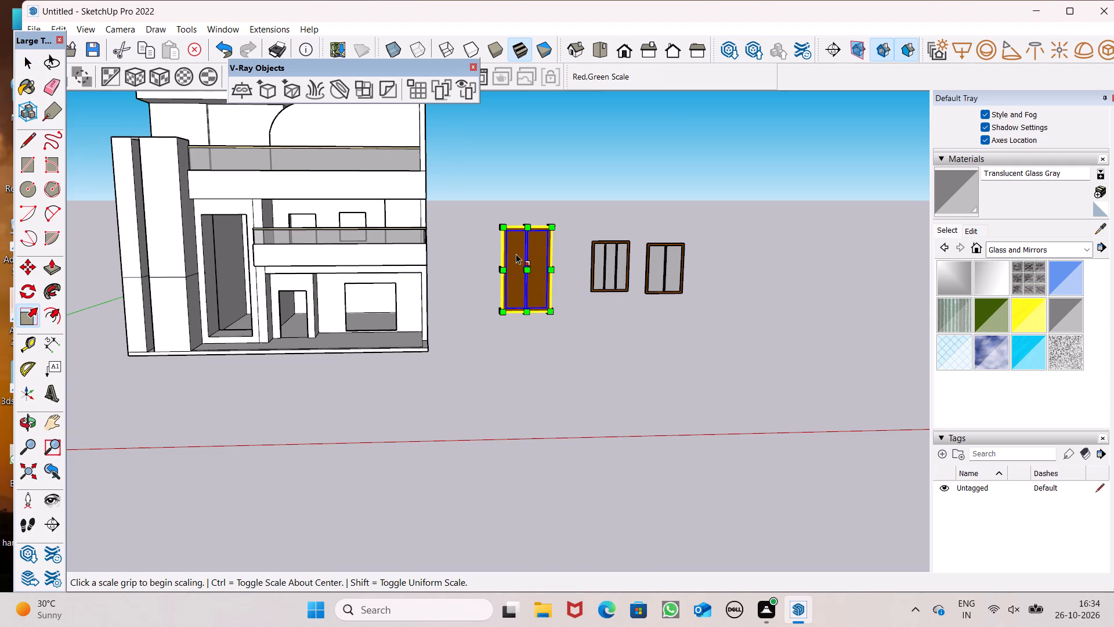
drag(516, 254, 519, 265)
drag(501, 225, 511, 250)
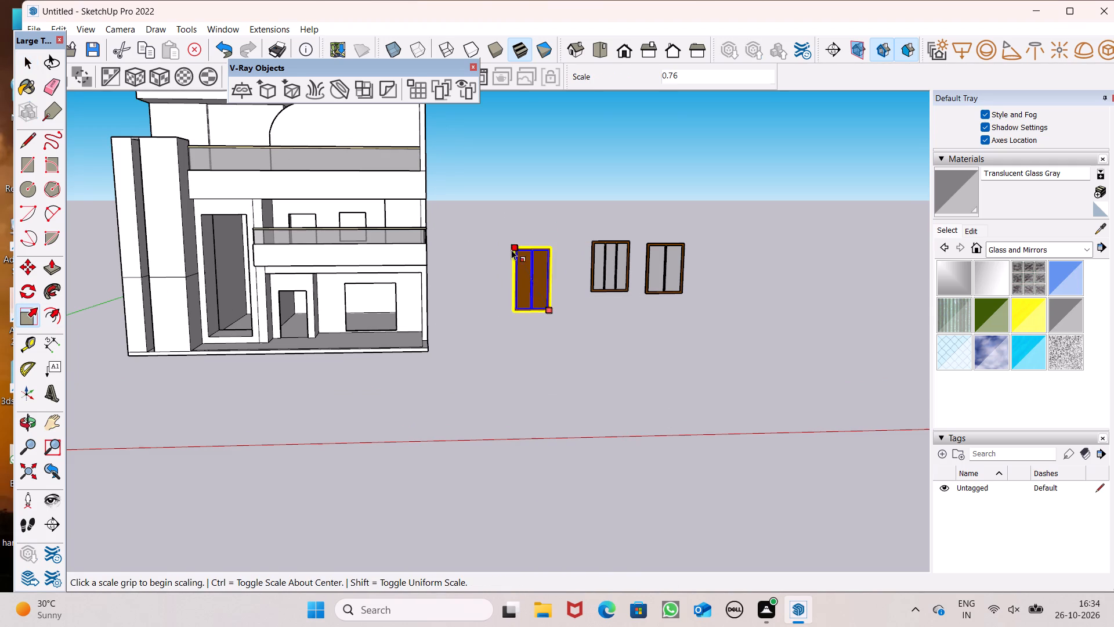
key(space)
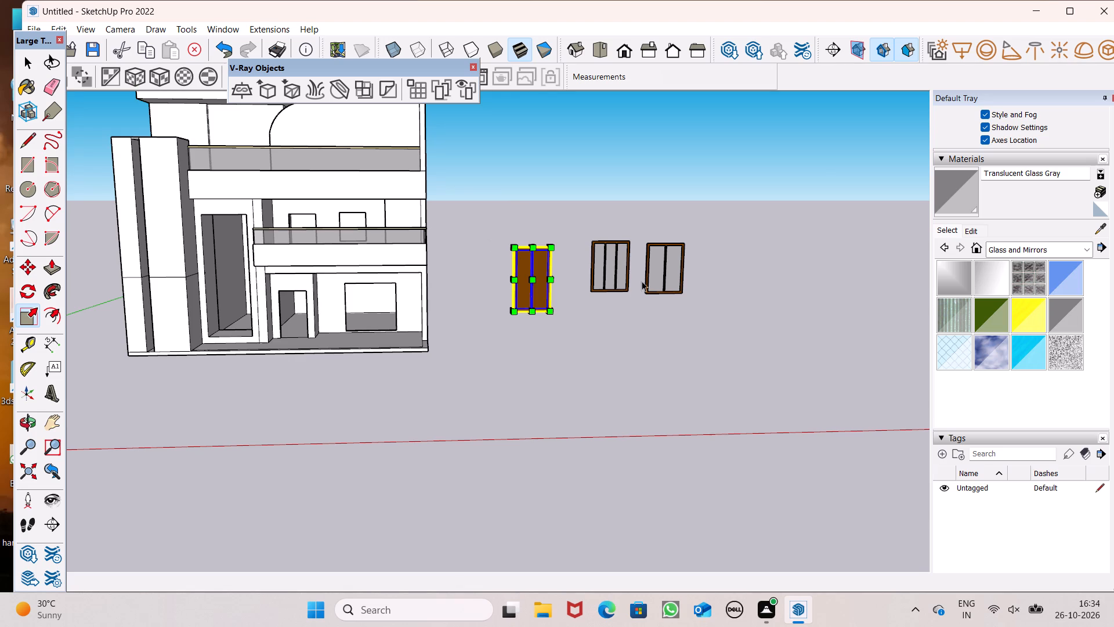
Move the door group about 56' 9 5/8" to the ground-floor doorway beside the large window opening.
key(m)
key(Return)
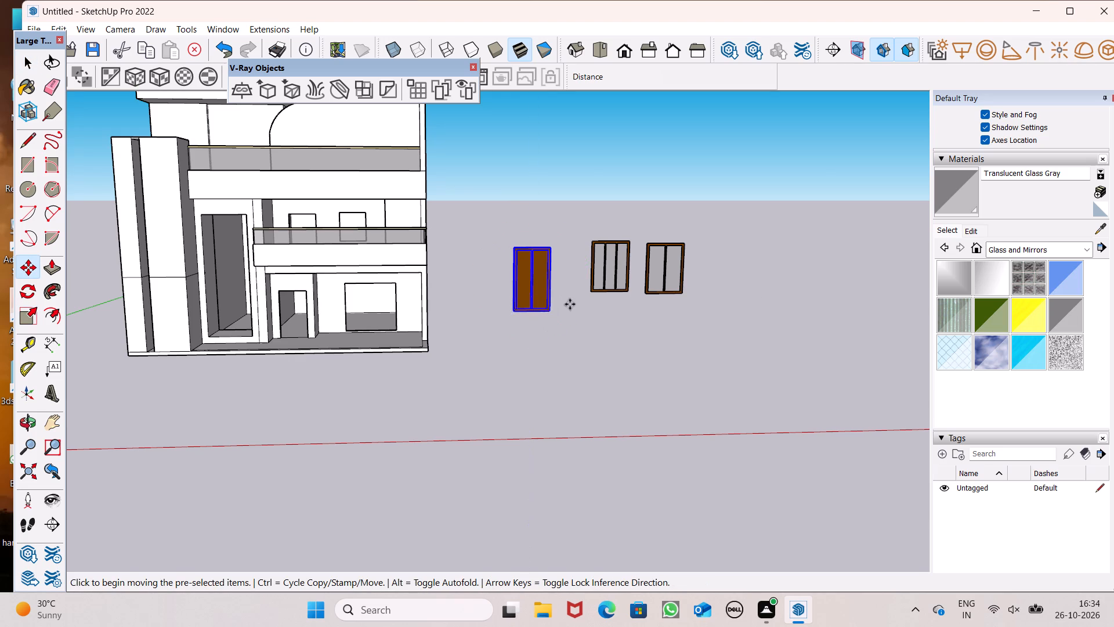
drag(554, 310, 257, 336)
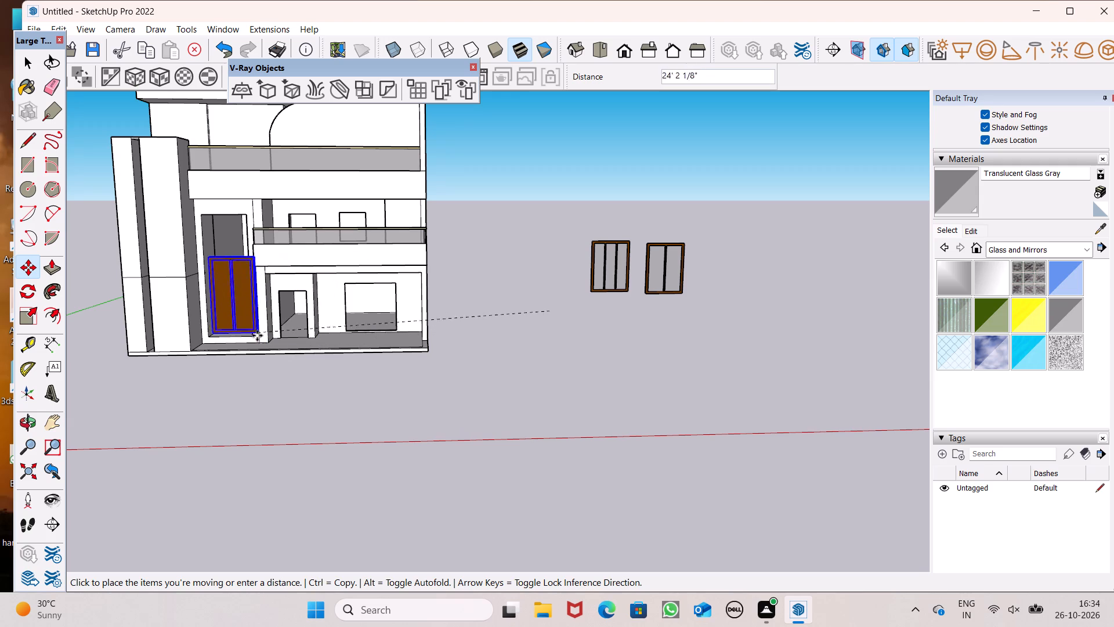
drag(257, 336, 306, 329)
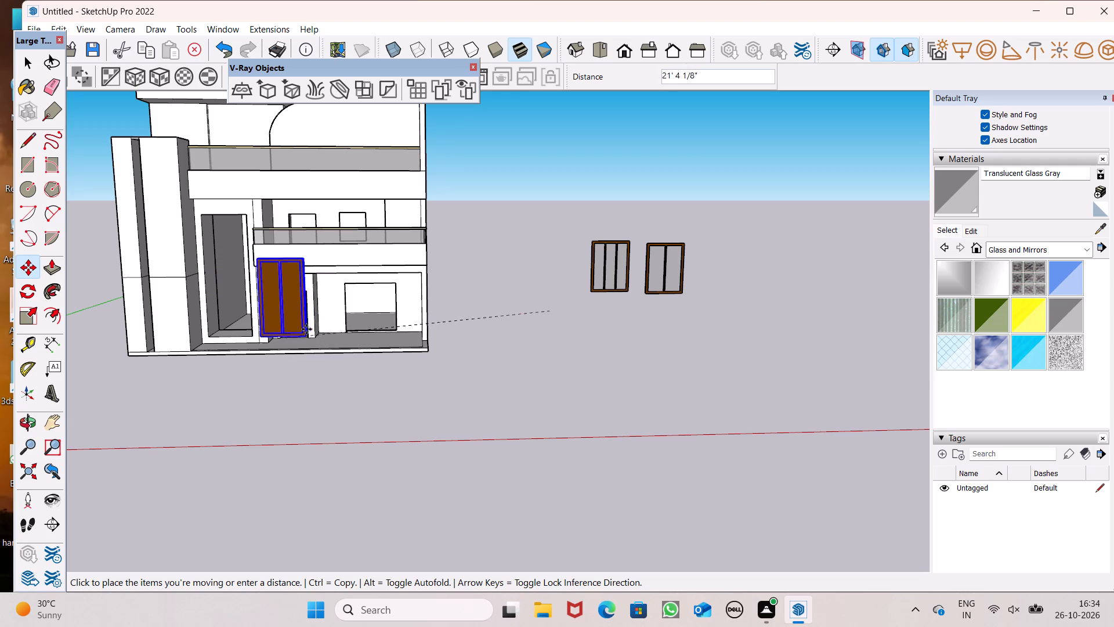
drag(306, 329, 308, 319)
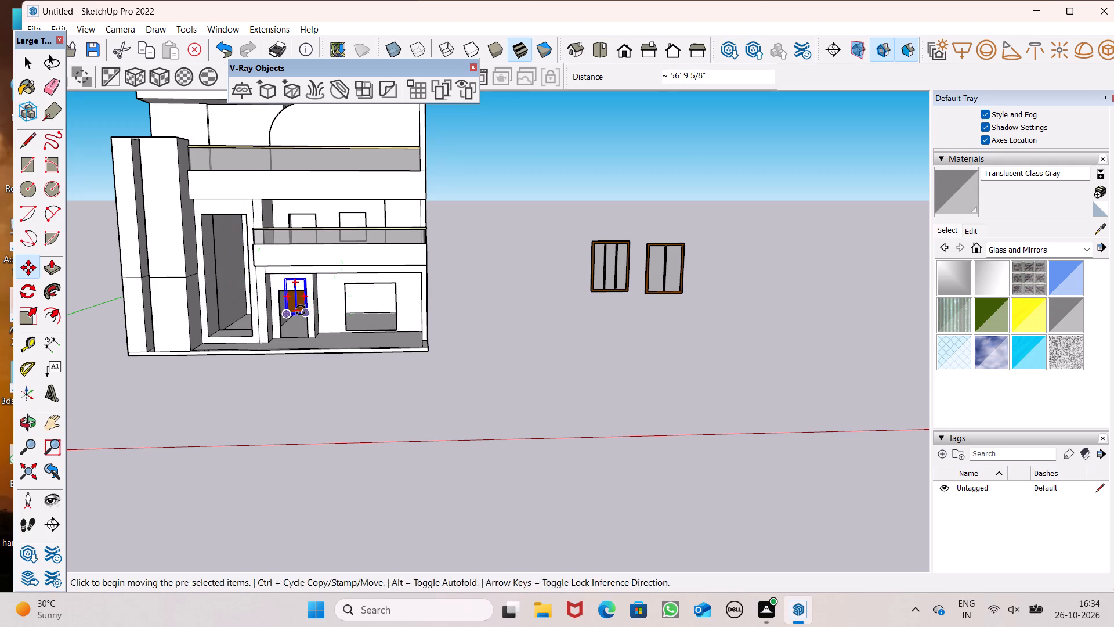
Move the door group about 3' 3 7/16" down along the doorway's side so its base reaches the floor.
scroll(289, 300, up, 9)
middle_drag(334, 327, 506, 334)
scroll(471, 353, up, 7)
scroll(414, 351, down, 5)
middle_drag(433, 384, 400, 414)
scroll(330, 312, down, 2)
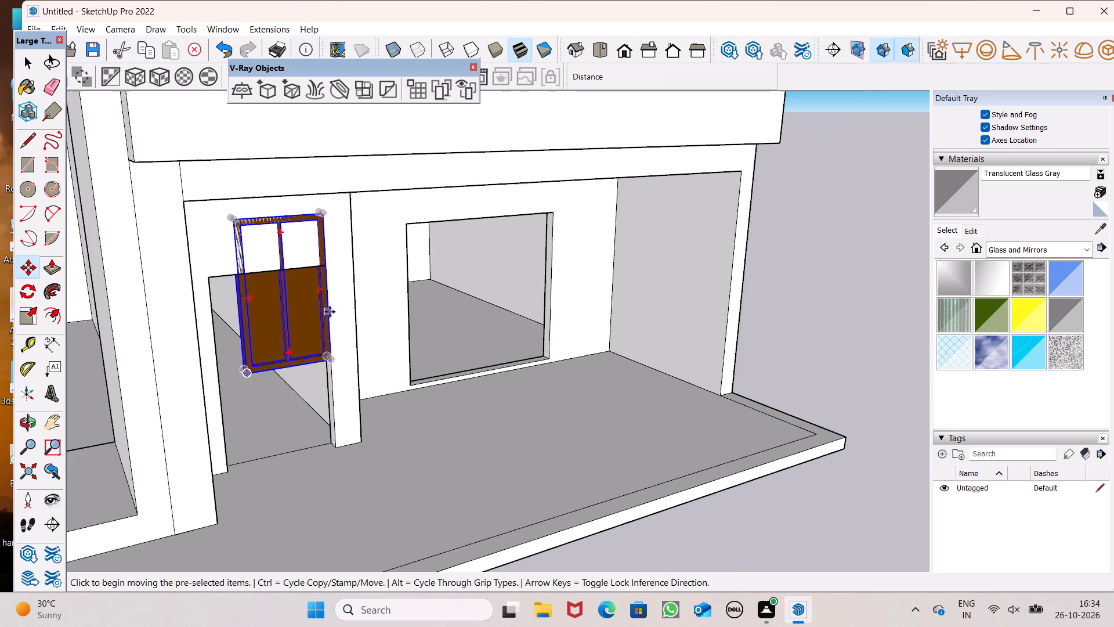
scroll(331, 351, up, 3)
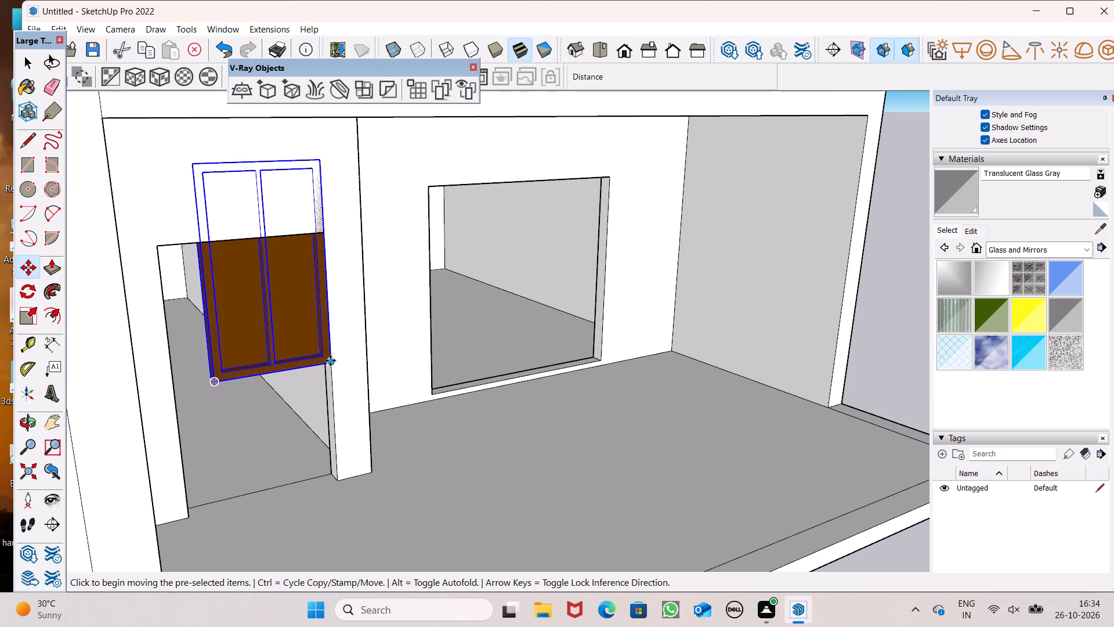
drag(330, 361, 334, 474)
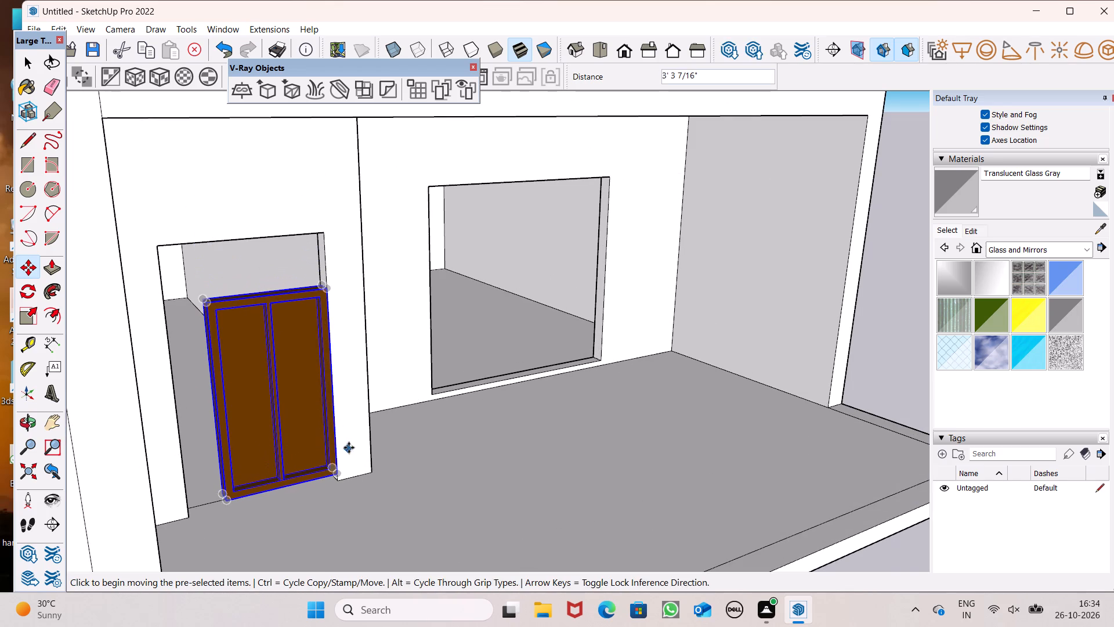
Move the door group slightly so its lower corner meets the bottom corner of the doorway jamb.
scroll(319, 401, up, 1)
scroll(308, 378, down, 3)
scroll(347, 468, up, 6)
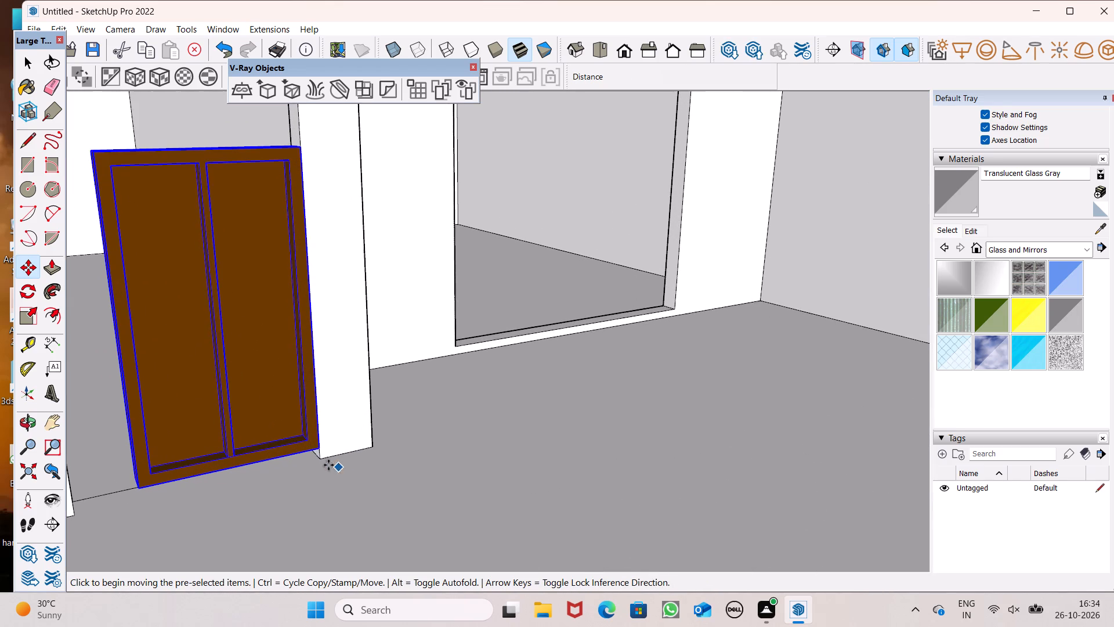
drag(319, 448, 320, 456)
scroll(352, 331, down, 6)
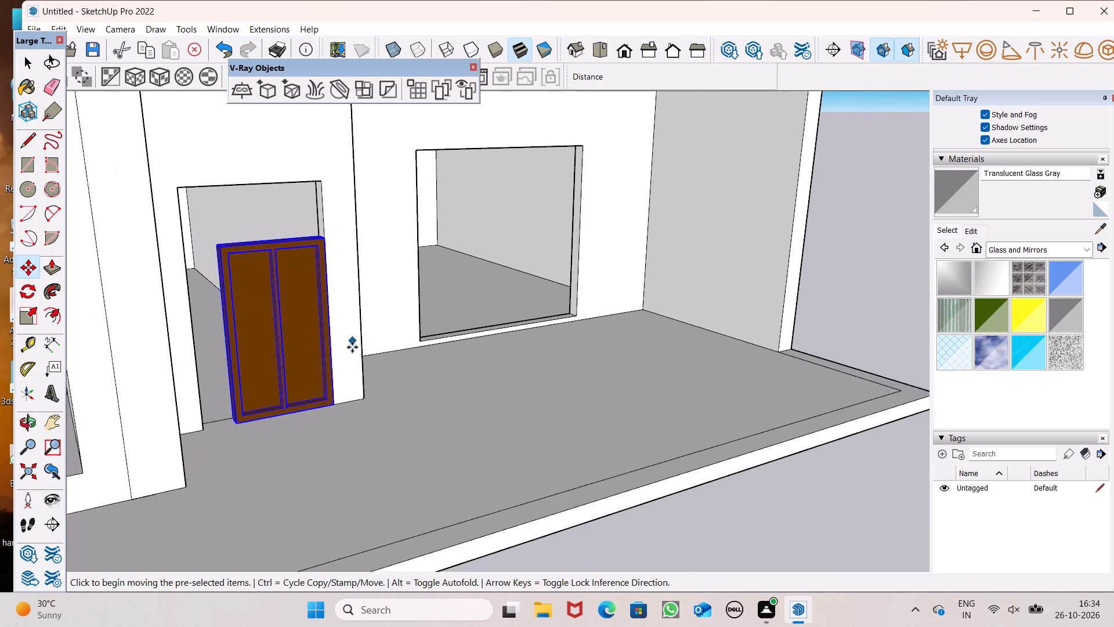
Scale the door group's height by a factor of about 1.32 so its top reaches the head of the ground-floor doorway.
middle_drag(352, 348, 333, 370)
click(30, 313)
scroll(143, 272, up, 2)
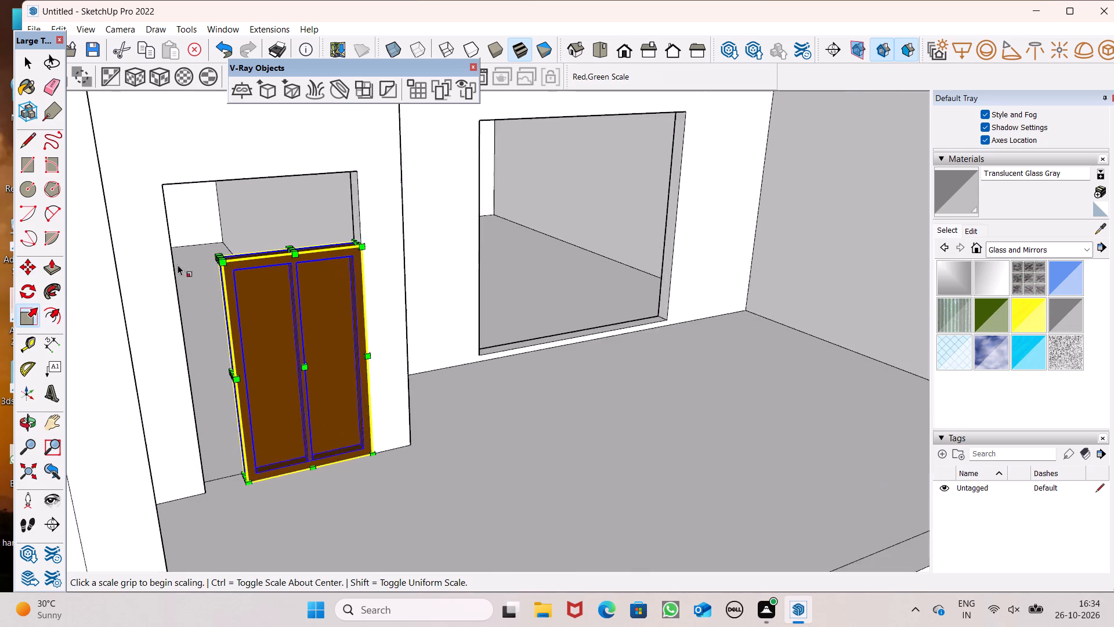
scroll(178, 265, up, 2)
middle_drag(244, 280, 315, 284)
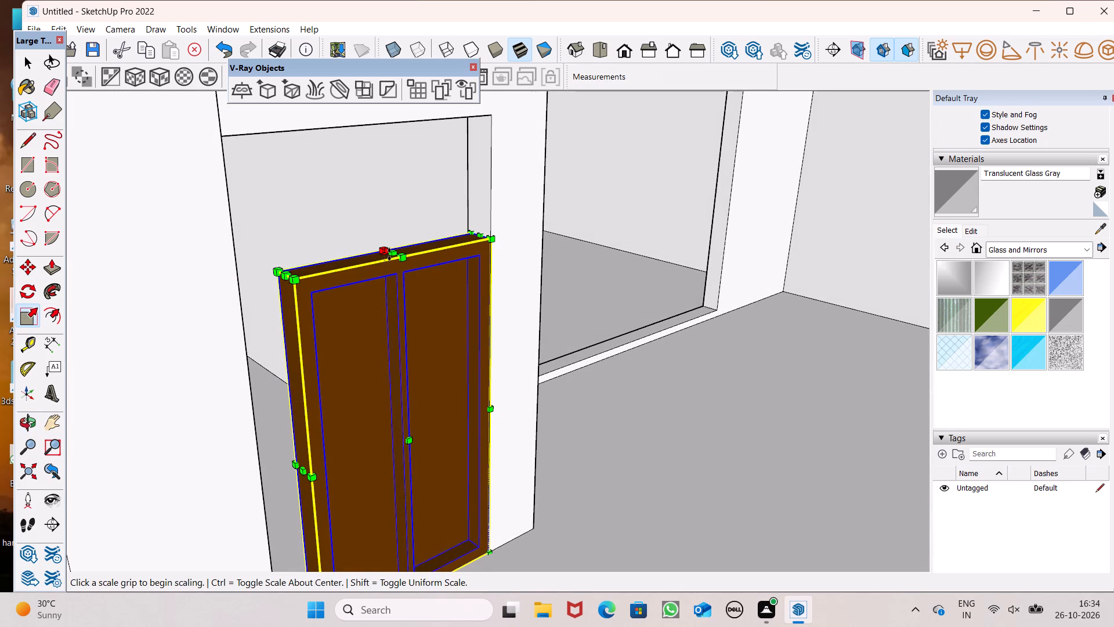
drag(389, 254, 400, 117)
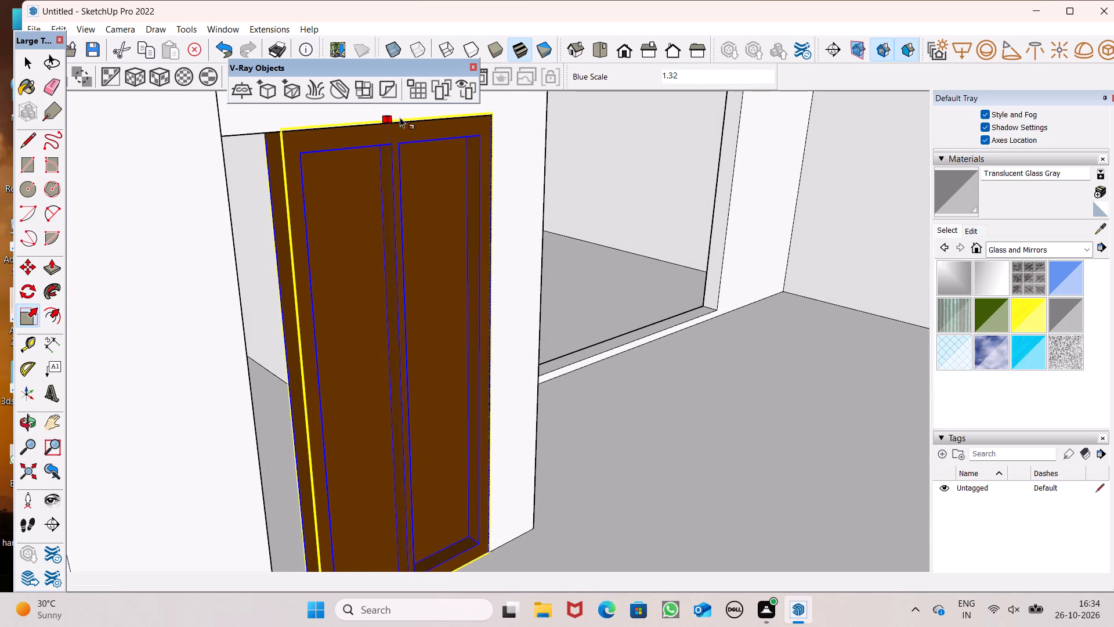
Widen the door group by a factor of about 1.3 so it spans the full ground-floor doorway, and deselect it.
scroll(401, 149, down, 2)
middle_drag(259, 424, 219, 427)
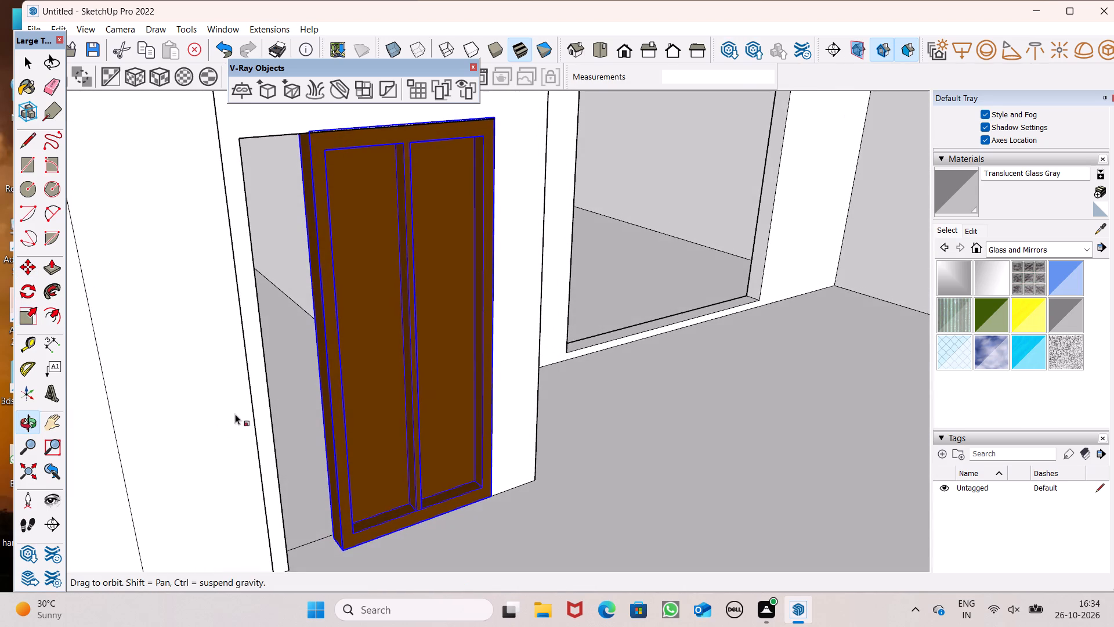
drag(325, 358, 271, 374)
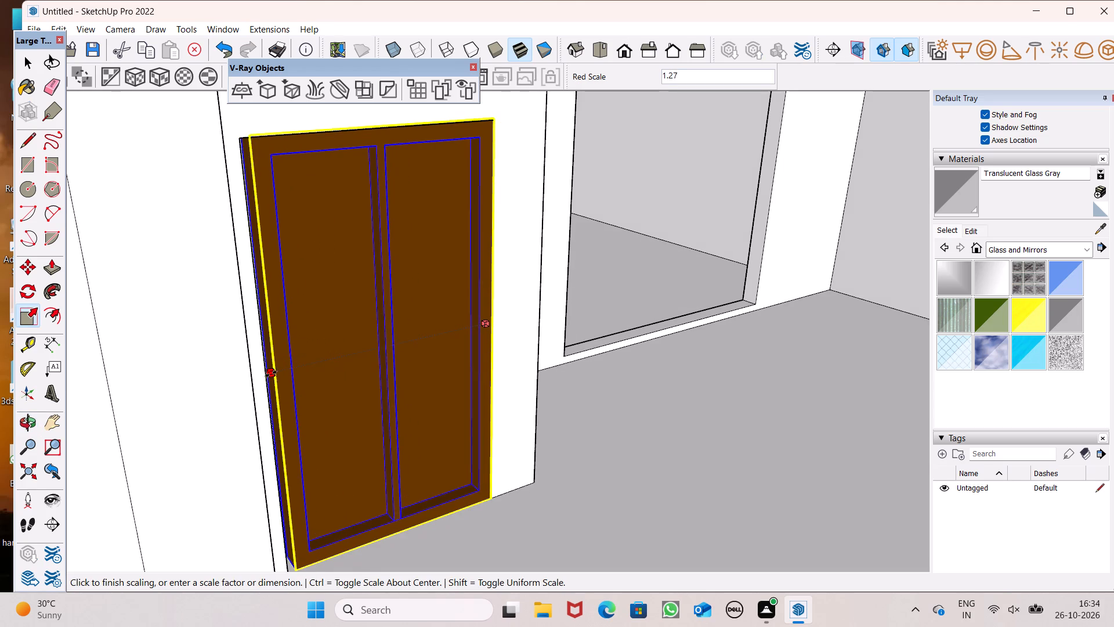
drag(271, 374, 267, 377)
scroll(227, 325, down, 5)
middle_drag(272, 342, 233, 349)
scroll(234, 349, up, 1)
scroll(243, 323, down, 8)
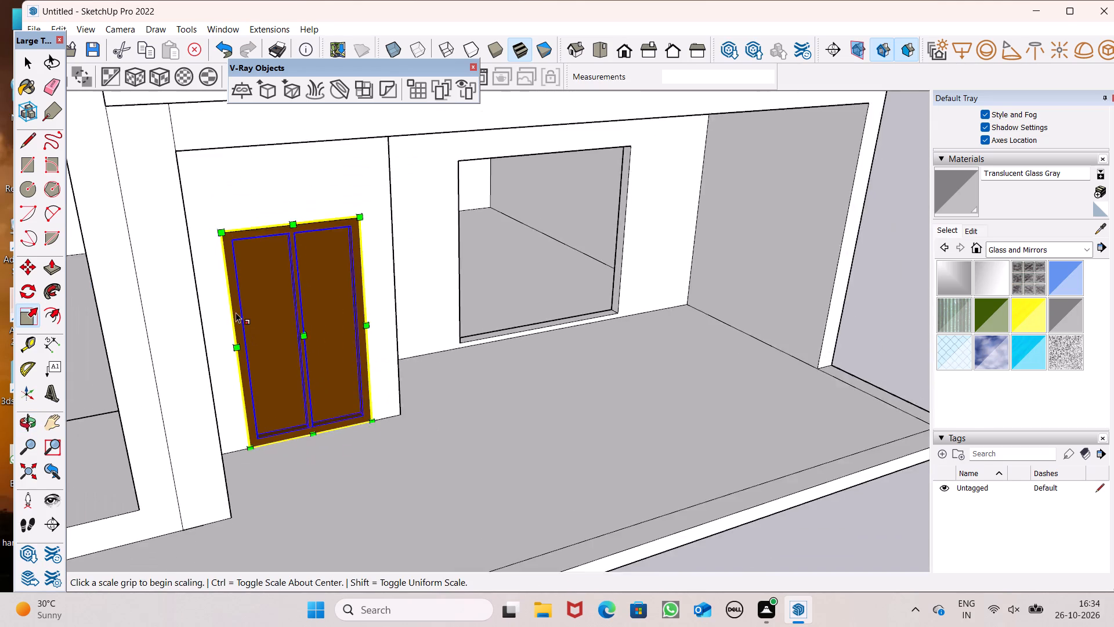
scroll(236, 312, down, 2)
middle_drag(285, 330, 235, 347)
scroll(227, 326, down, 3)
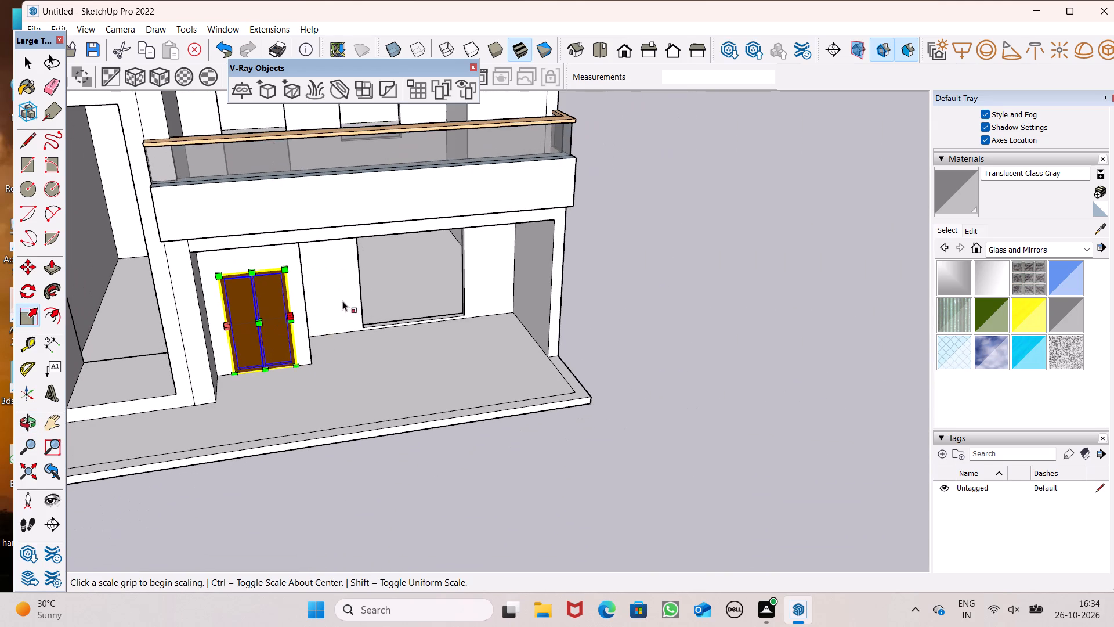
scroll(541, 290, down, 2)
click(542, 292)
key(space)
click(591, 312)
Copy the ground-floor door group up to the side jamb of the first-floor doorway behind the balcony railing.
scroll(592, 320, down, 1)
middle_drag(593, 322, 524, 328)
scroll(477, 316, down, 4)
scroll(292, 233, up, 2)
scroll(362, 236, up, 2)
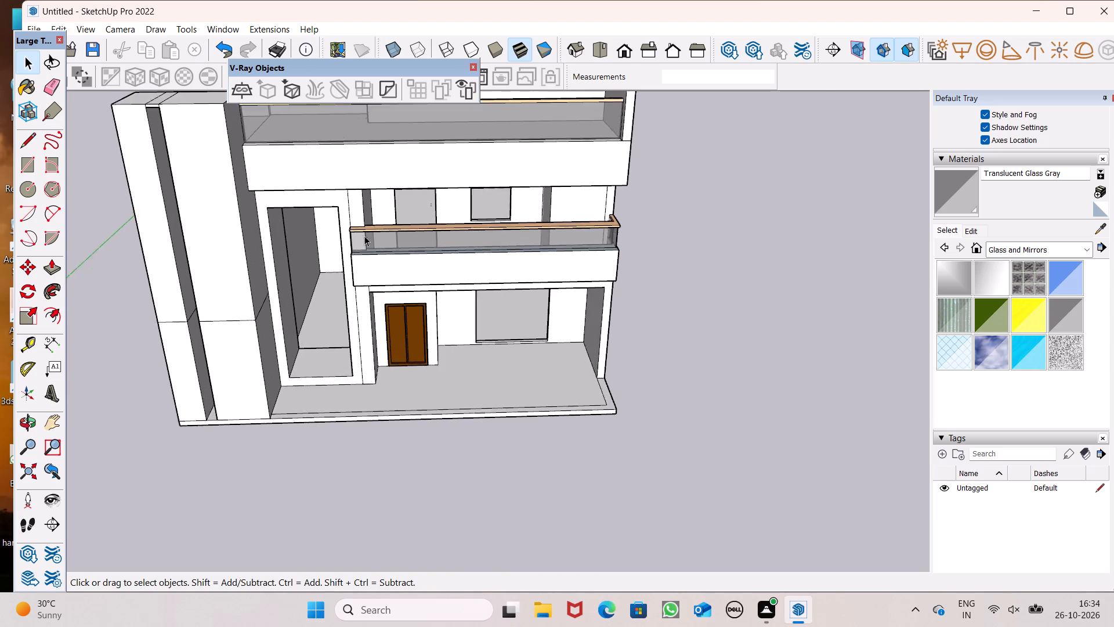
scroll(364, 236, up, 4)
click(430, 370)
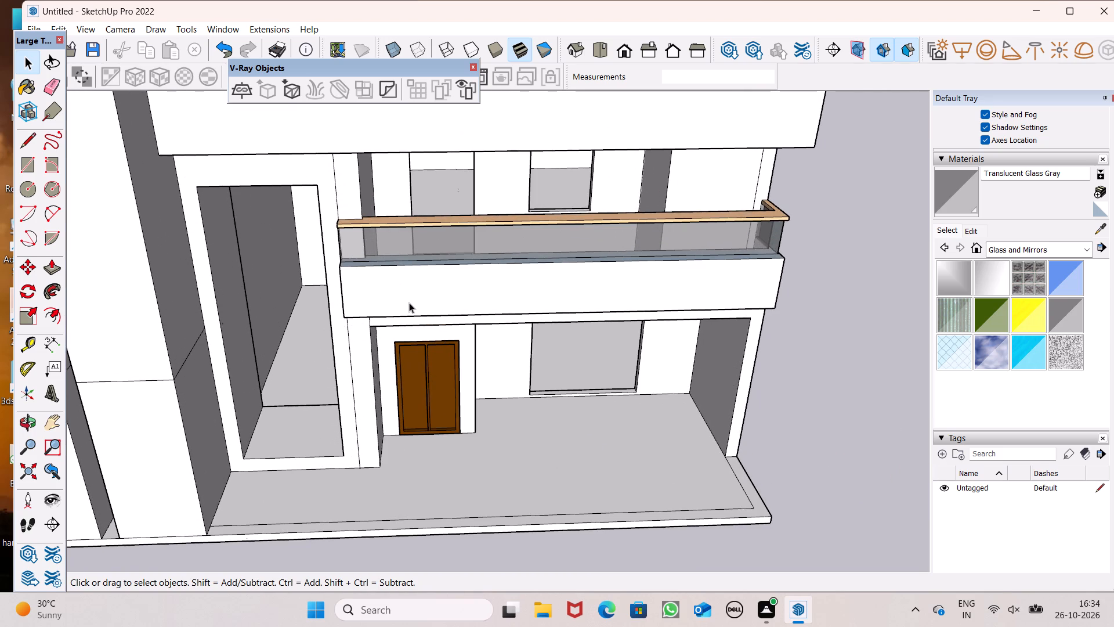
key(m)
key(Return)
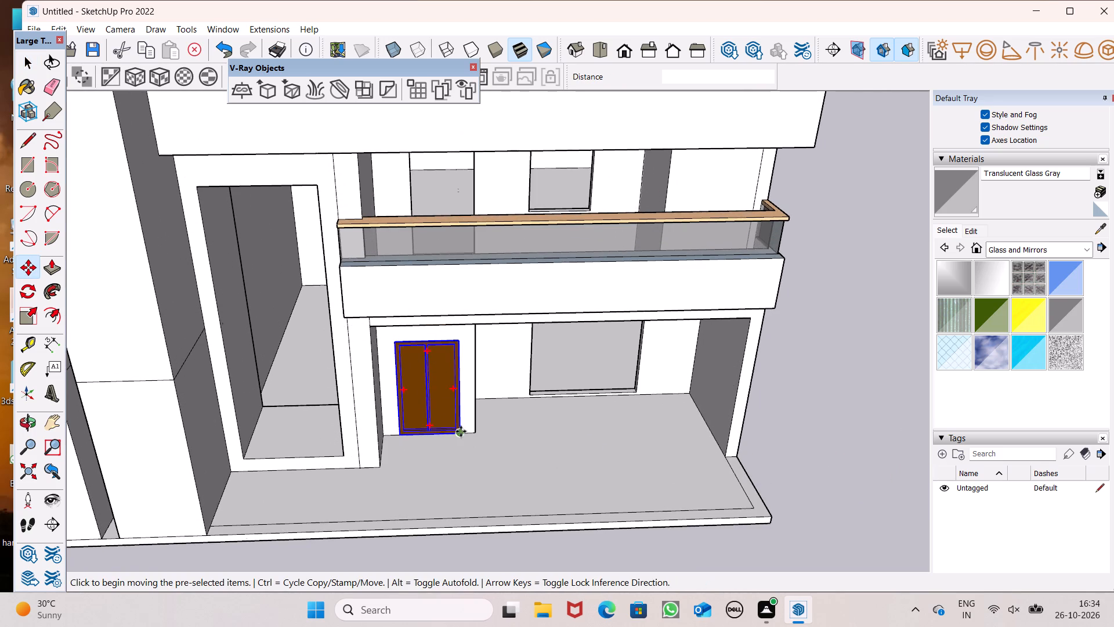
drag(460, 439, 471, 210)
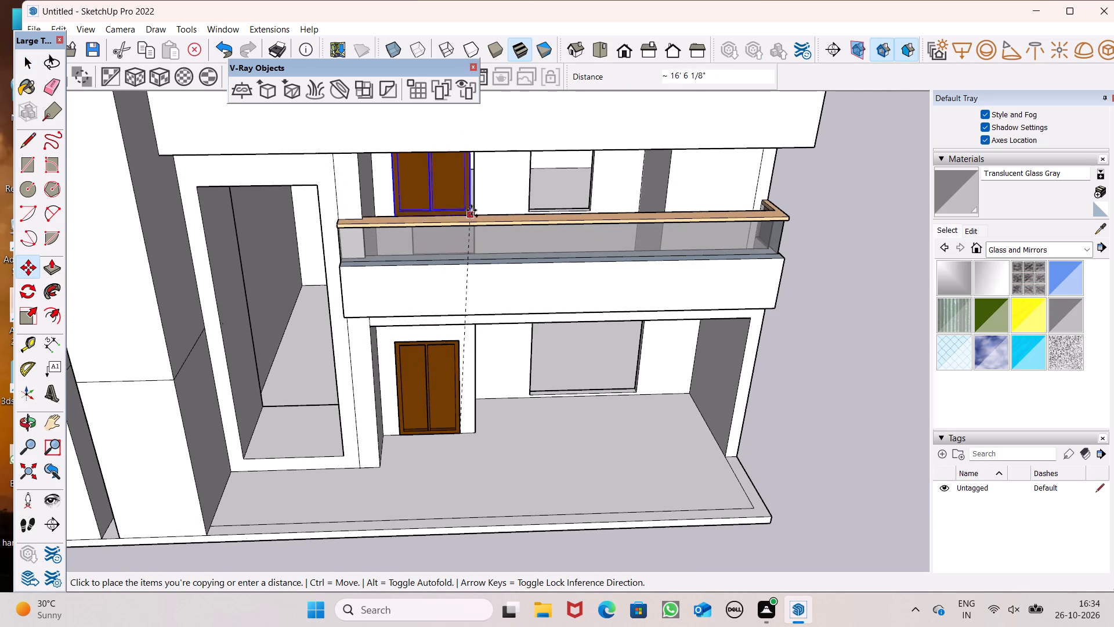
drag(471, 210, 475, 200)
Move the copied door down along the first-floor doorway's jamb so its lower corner meets the floor corner, and deselect it.
scroll(473, 199, up, 8)
middle_drag(474, 204, 397, 255)
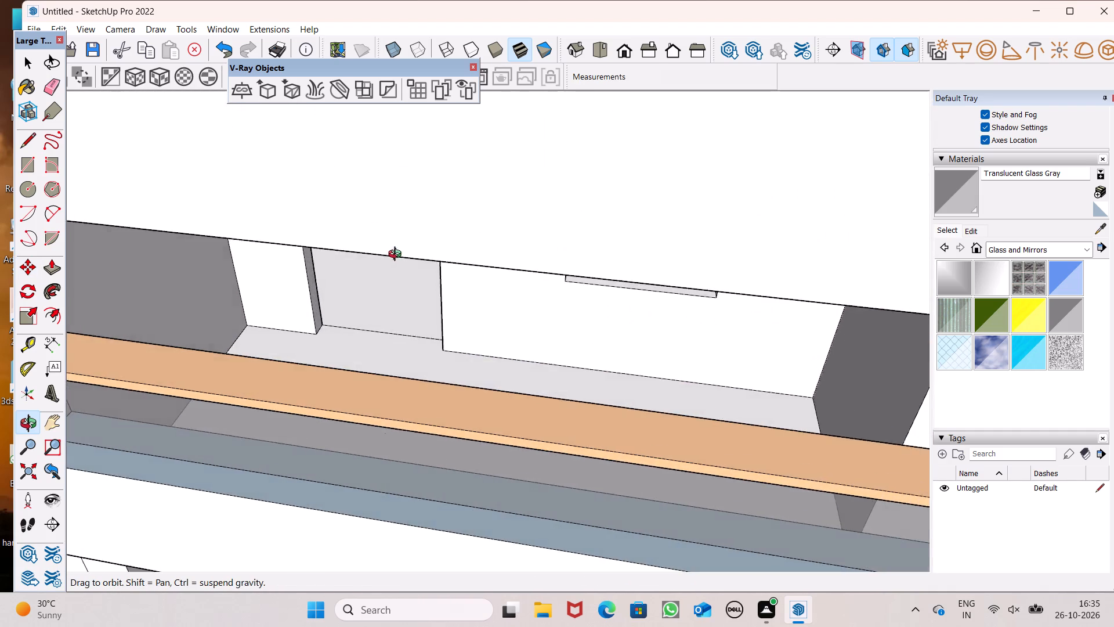
middle_drag(397, 255, 431, 210)
scroll(435, 210, up, 6)
scroll(472, 296, up, 1)
middle_drag(472, 296, 466, 318)
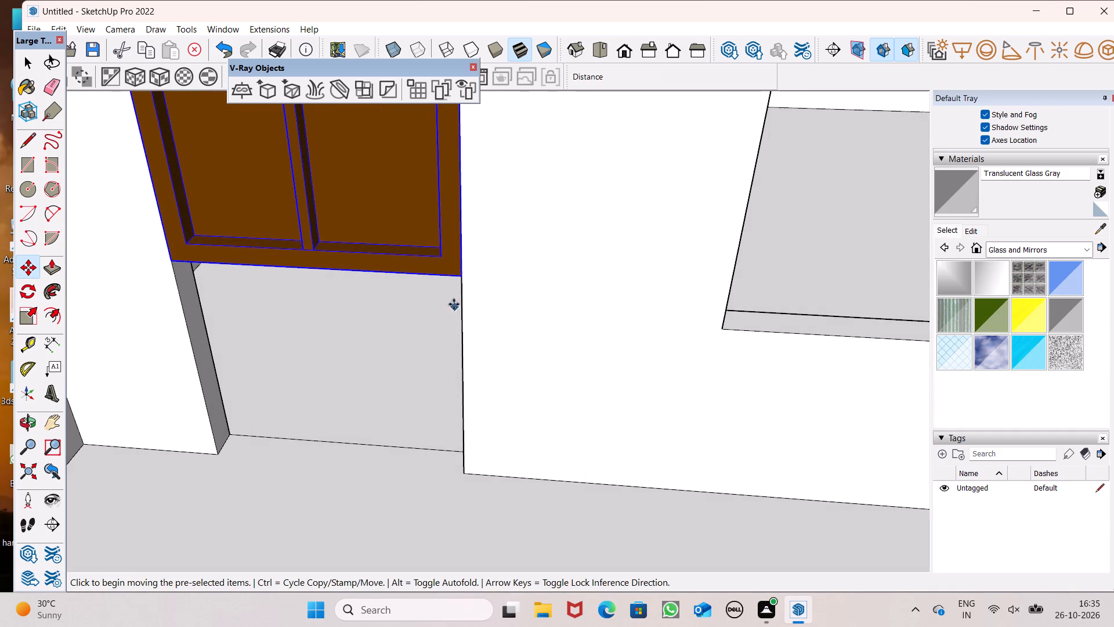
drag(457, 272, 457, 401)
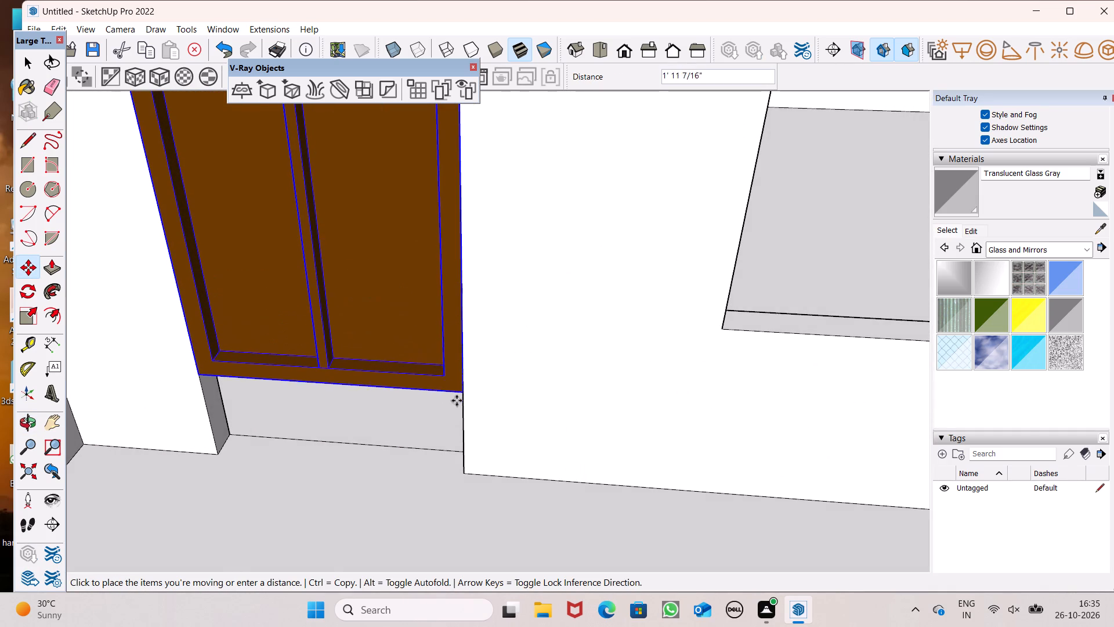
drag(457, 401, 464, 473)
scroll(443, 419, down, 3)
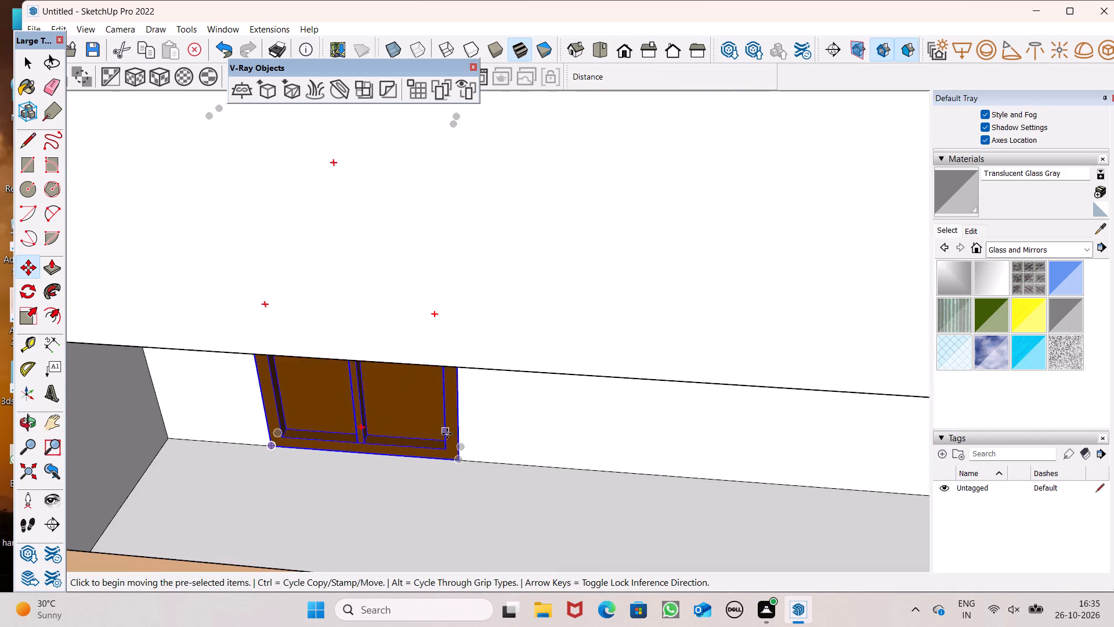
middle_drag(450, 434, 484, 345)
middle_click(484, 345)
scroll(374, 358, down, 19)
scroll(369, 372, up, 1)
middle_drag(369, 372, 404, 320)
key(space)
scroll(322, 388, down, 6)
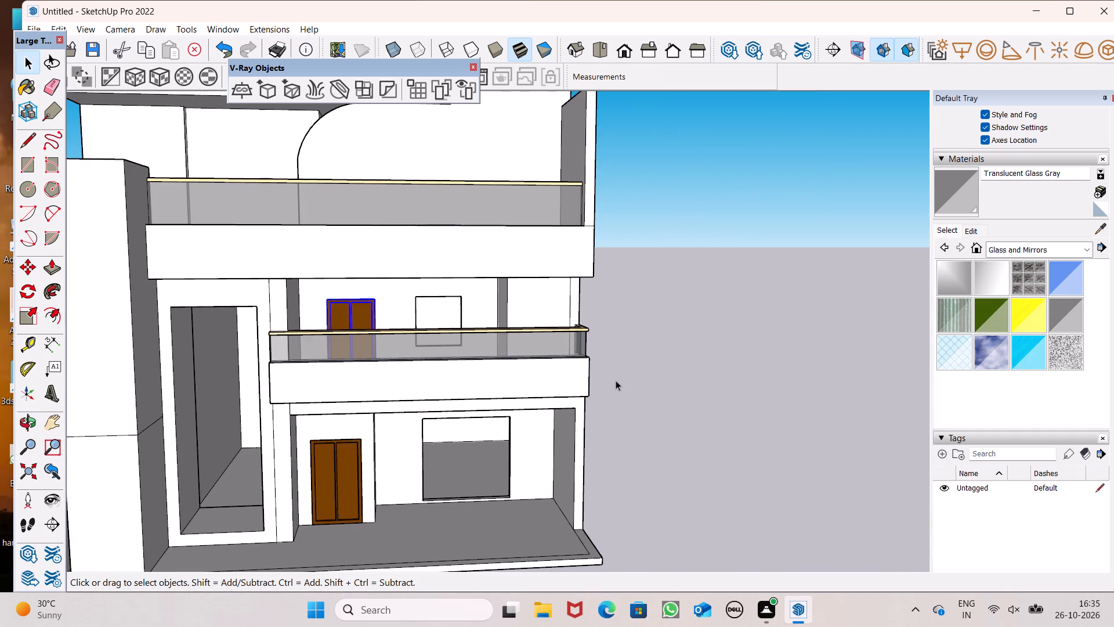
click(620, 379)
Scale the three-pane window group wider from the side facing the house.
scroll(273, 330, down, 6)
scroll(520, 389, up, 1)
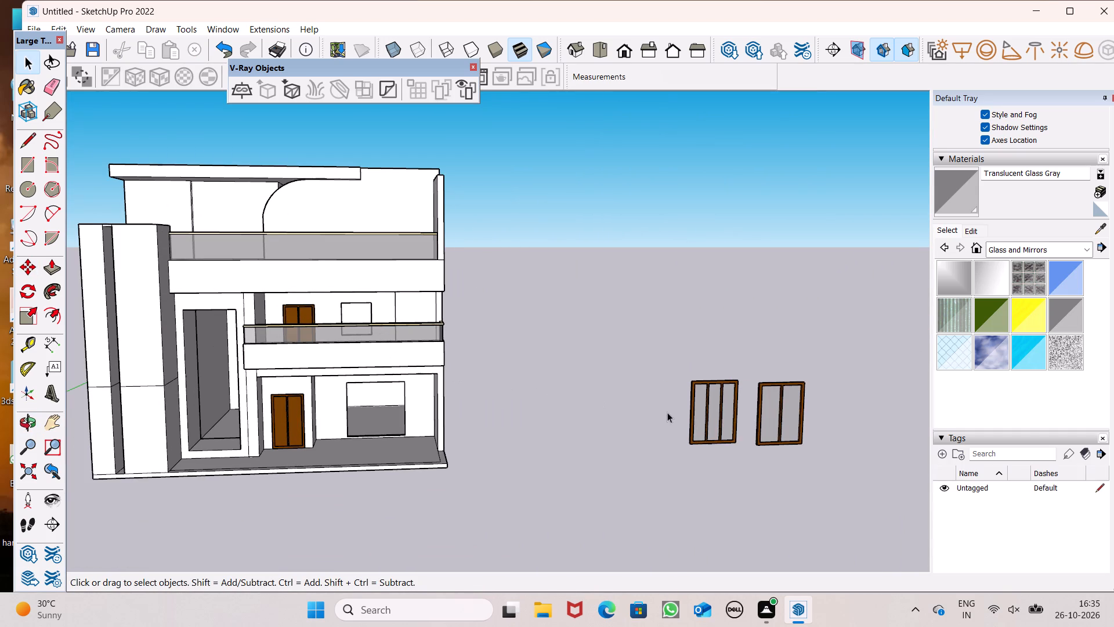
click(727, 424)
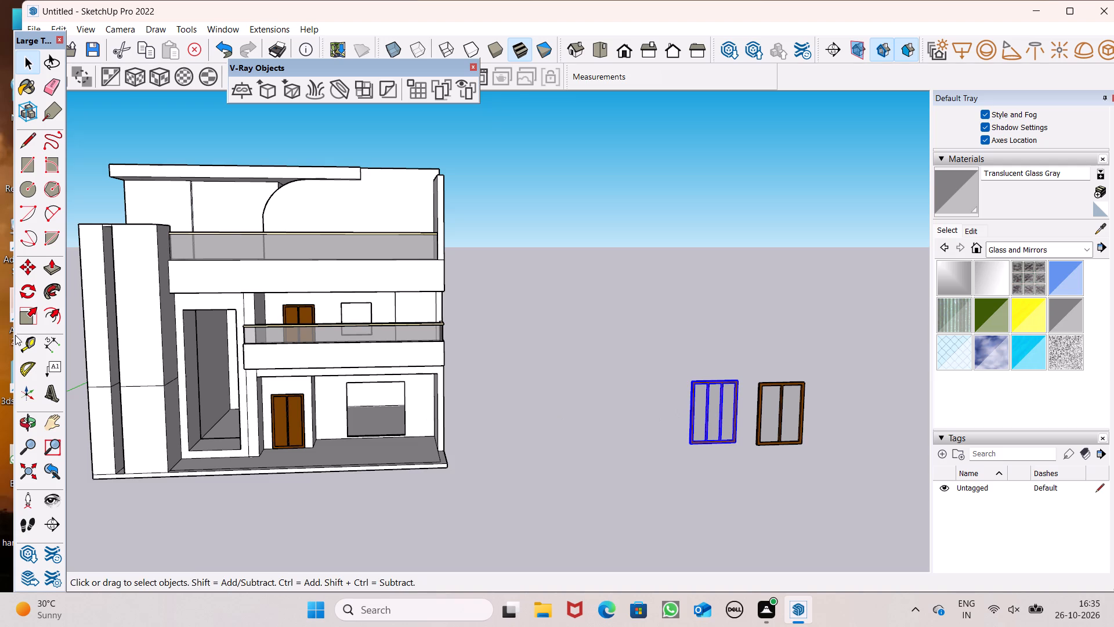
click(25, 326)
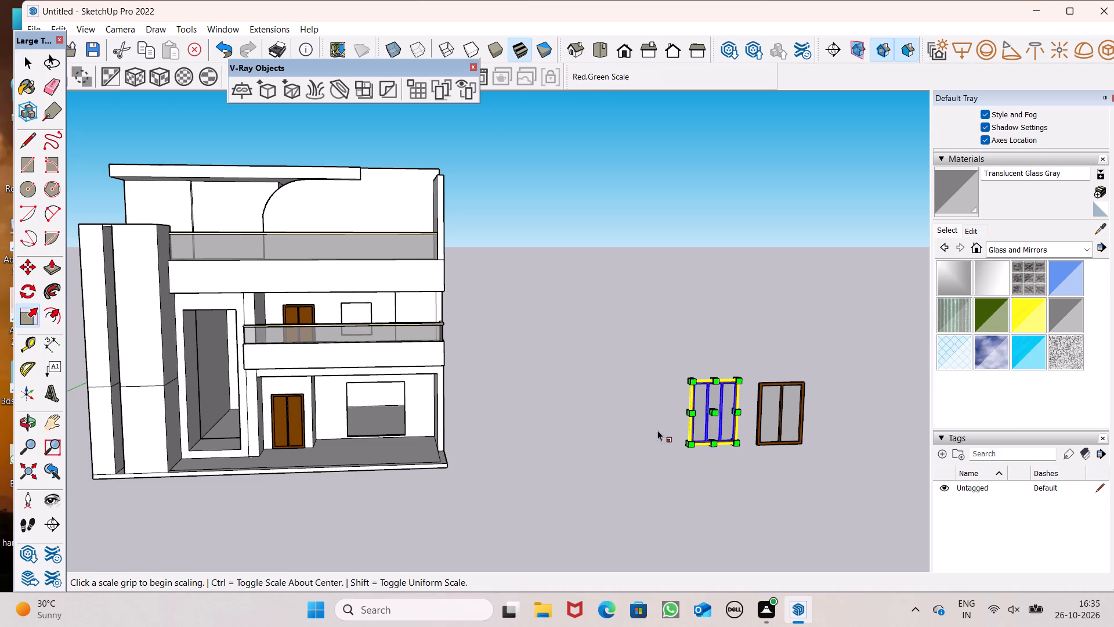
middle_drag(678, 419, 805, 450)
scroll(882, 446, up, 7)
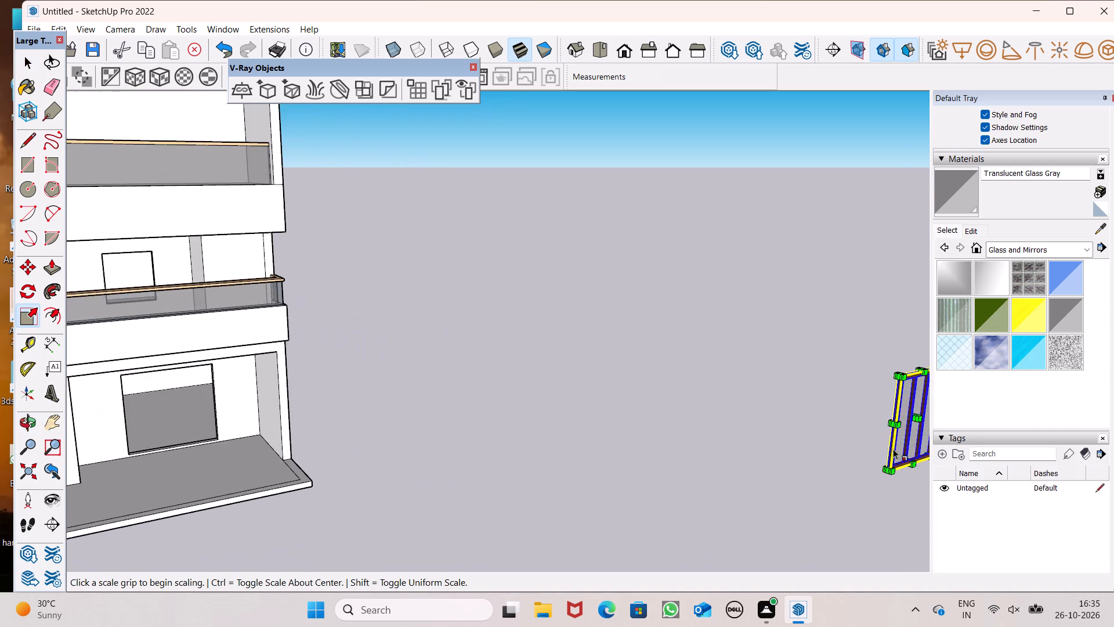
scroll(893, 443, up, 8)
scroll(903, 388, up, 11)
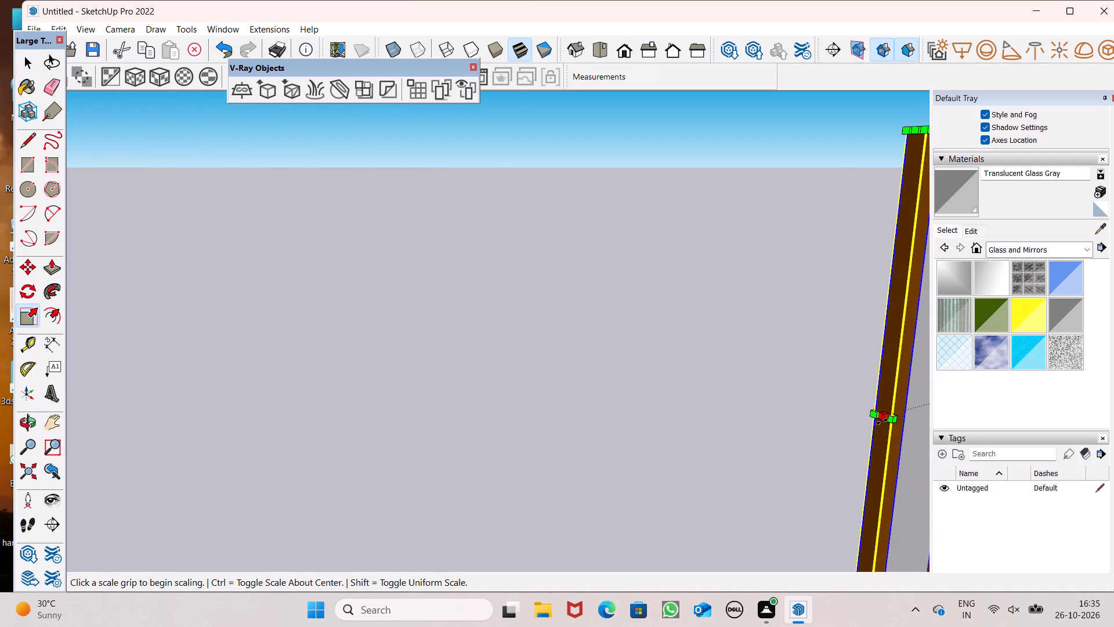
drag(882, 421, 774, 454)
Scale the three-pane window group's height down from its top edge.
scroll(479, 382, down, 8)
middle_drag(544, 397, 482, 370)
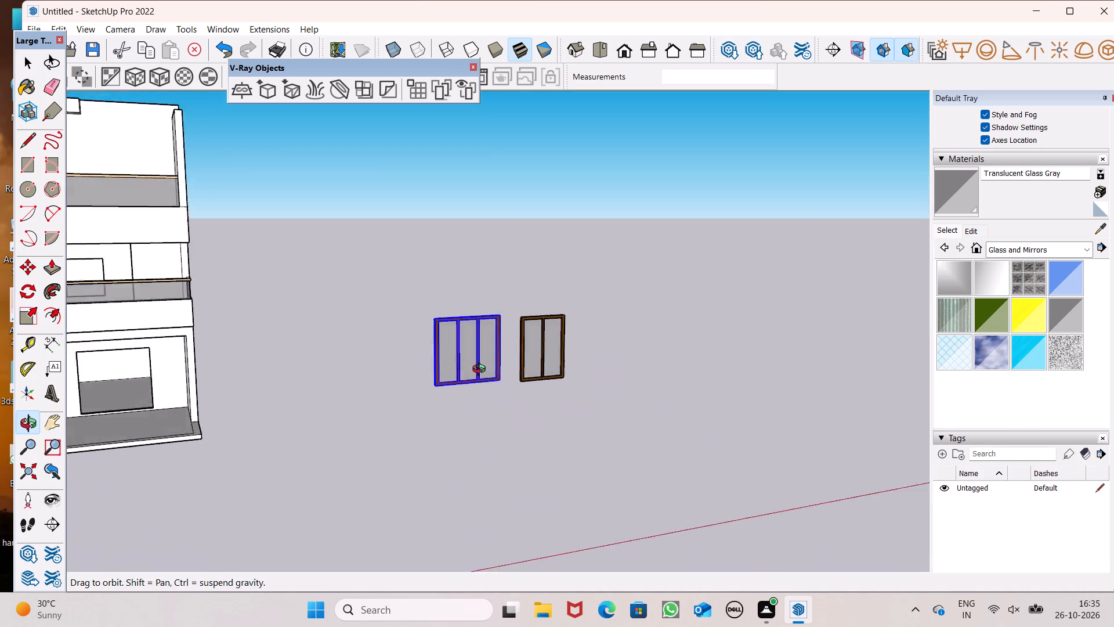
middle_drag(482, 370, 448, 365)
scroll(448, 365, up, 1)
middle_drag(389, 285, 405, 365)
scroll(406, 412, up, 4)
scroll(399, 394, down, 4)
scroll(384, 464, up, 13)
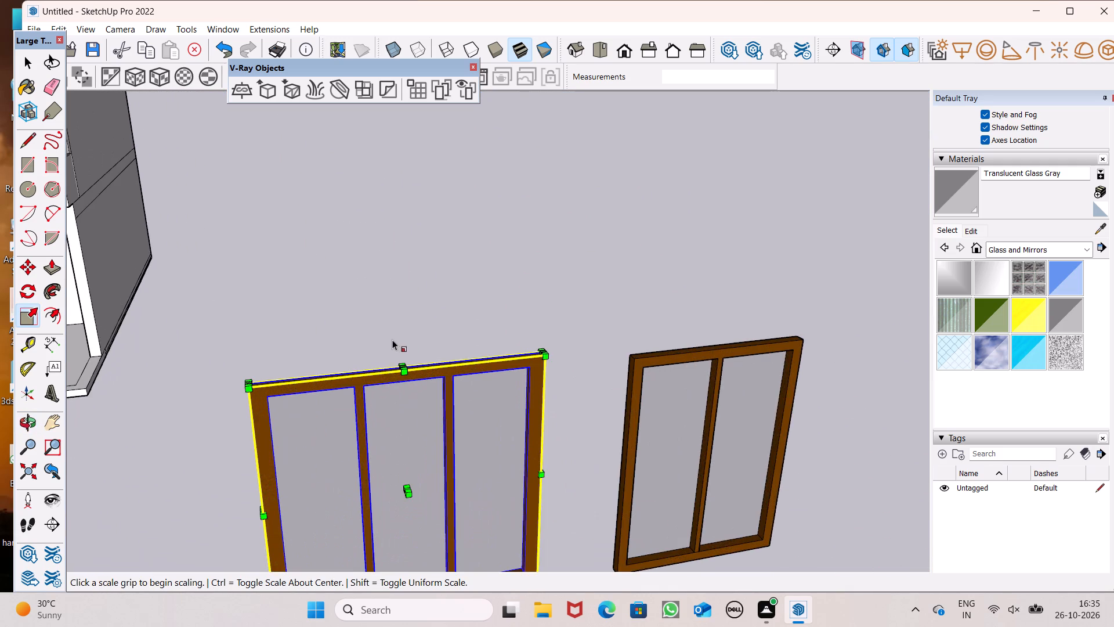
scroll(403, 345, up, 8)
scroll(423, 359, down, 8)
scroll(450, 448, up, 7)
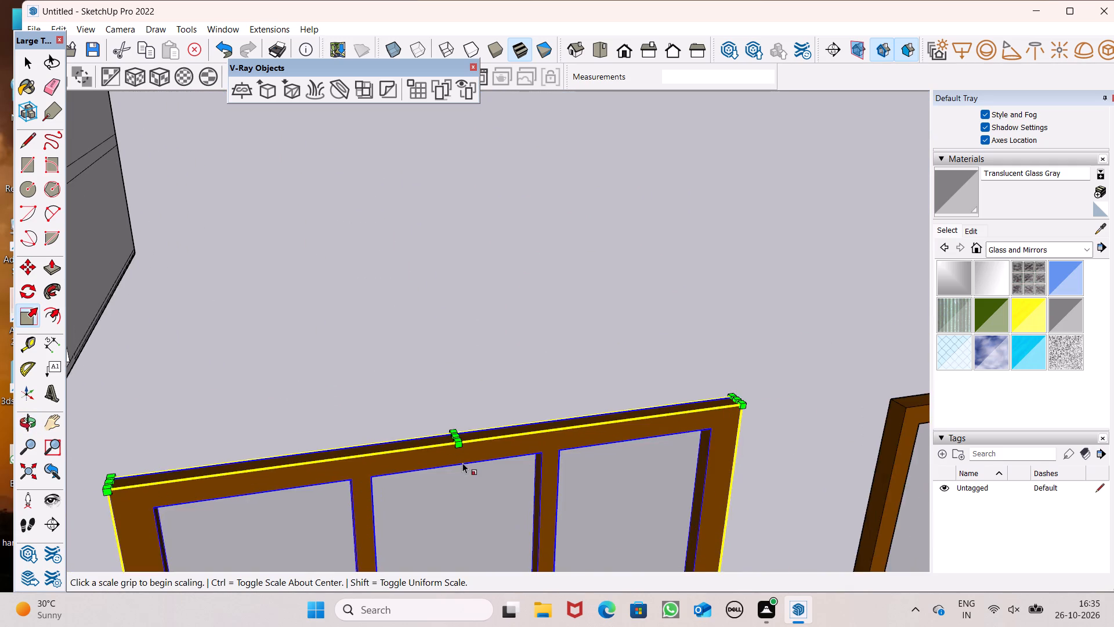
scroll(456, 443, up, 4)
drag(454, 426, 483, 532)
scroll(487, 260, down, 3)
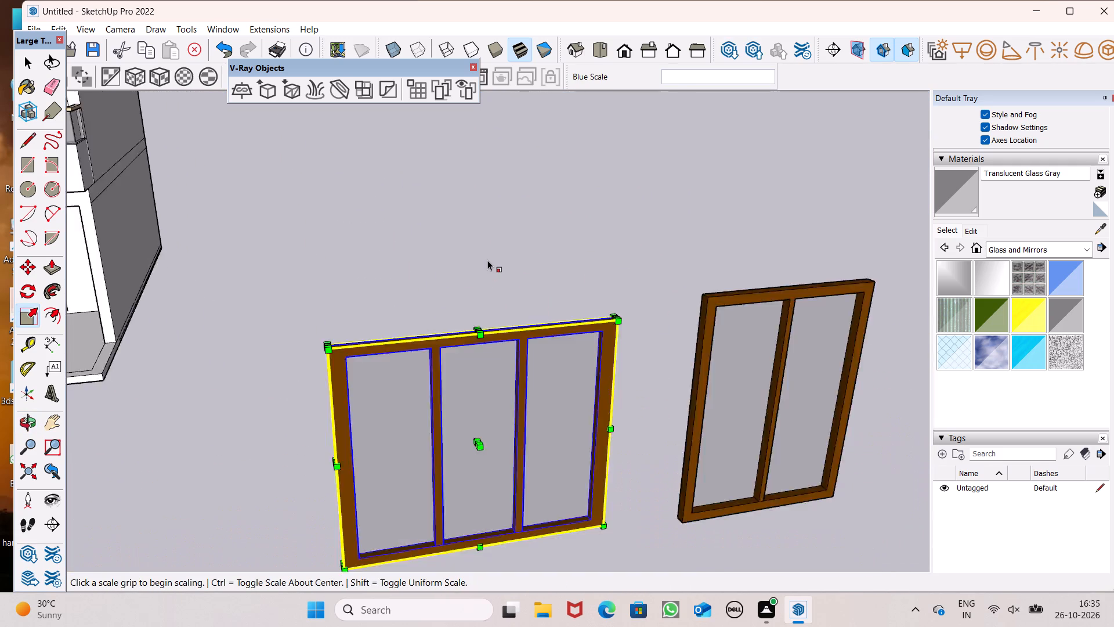
scroll(487, 260, down, 3)
key(space)
Move the three-pane window group by its lower corner away from the two-pane window towards the house.
scroll(492, 261, down, 3)
key(m)
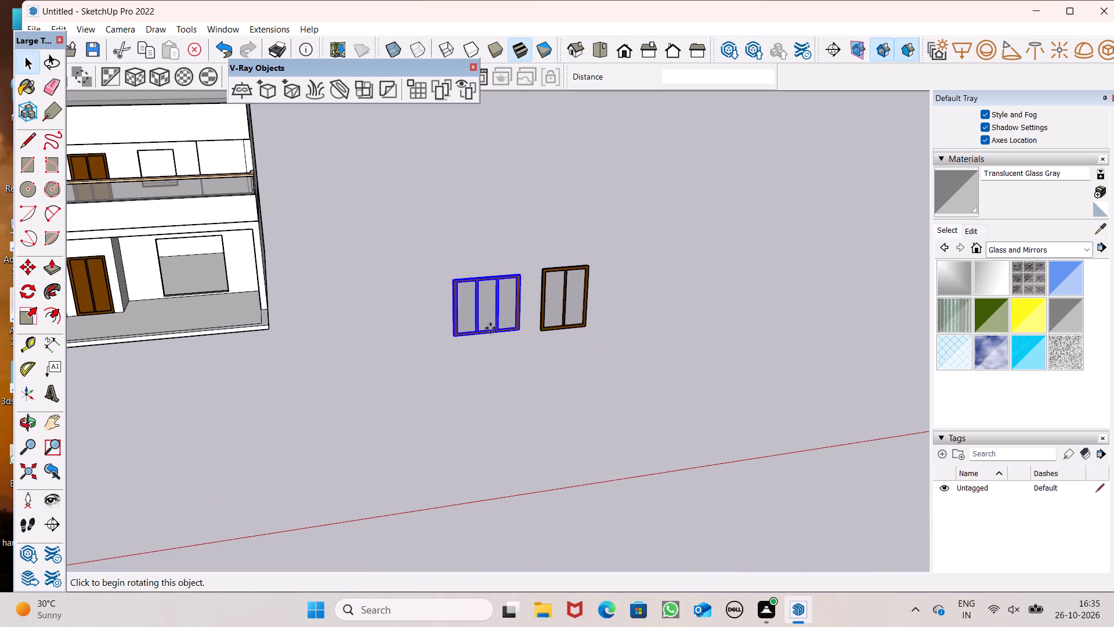
key(Return)
scroll(491, 332, up, 3)
drag(529, 325, 361, 334)
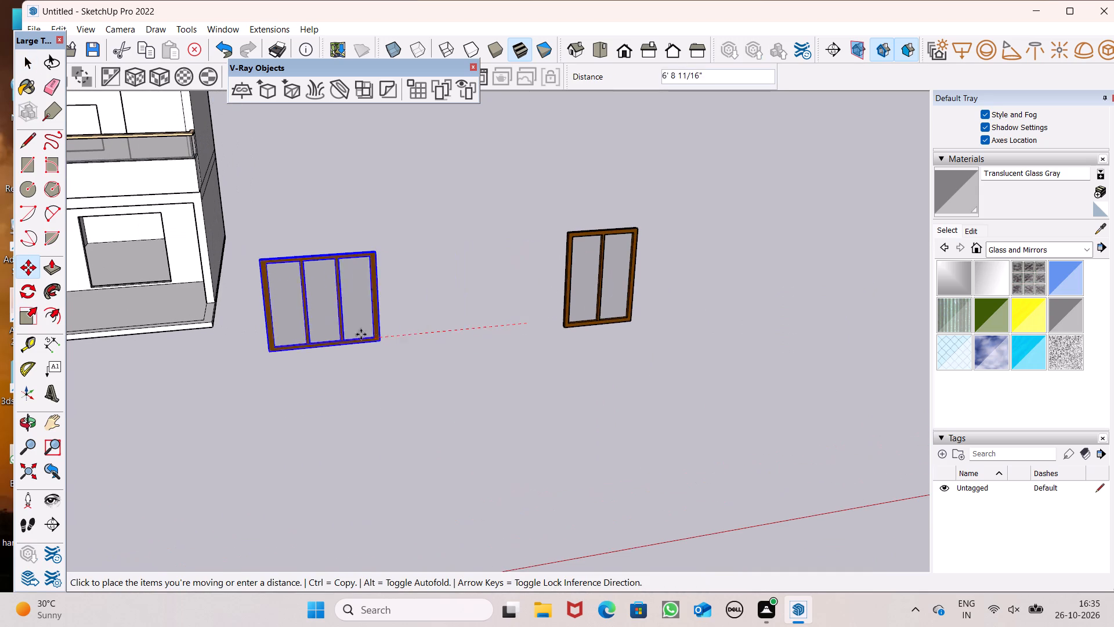
drag(361, 334, 167, 281)
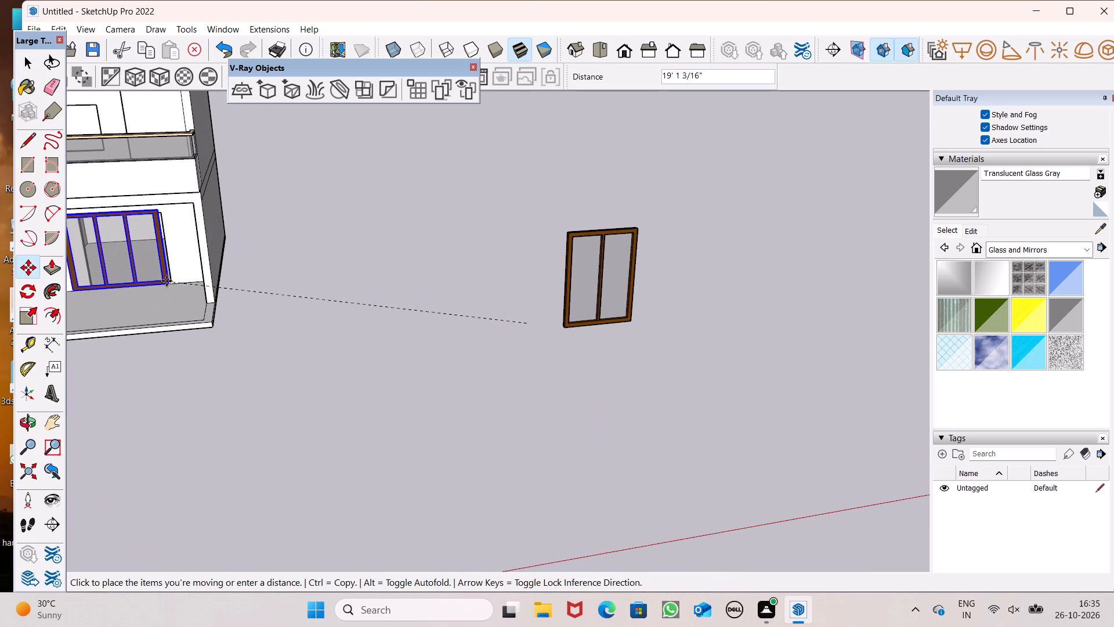
drag(167, 281, 167, 230)
Move the three-pane window group into the large ground-floor window opening, its lower corner on the opening's side edge.
scroll(357, 228, down, 4)
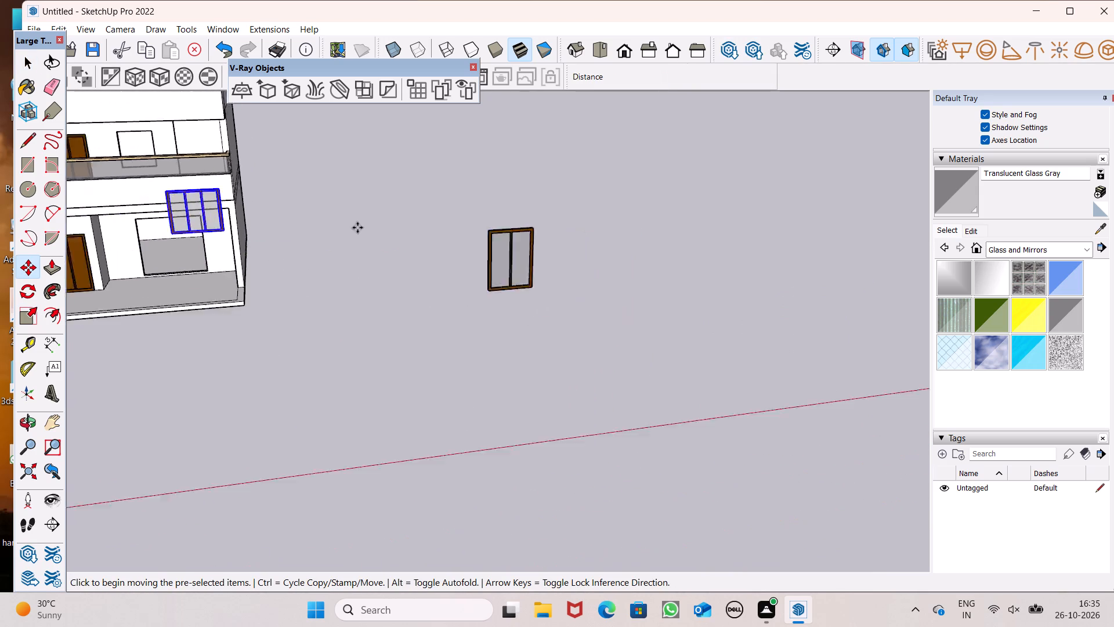
scroll(357, 228, down, 2)
scroll(187, 226, up, 5)
middle_drag(219, 250, 346, 219)
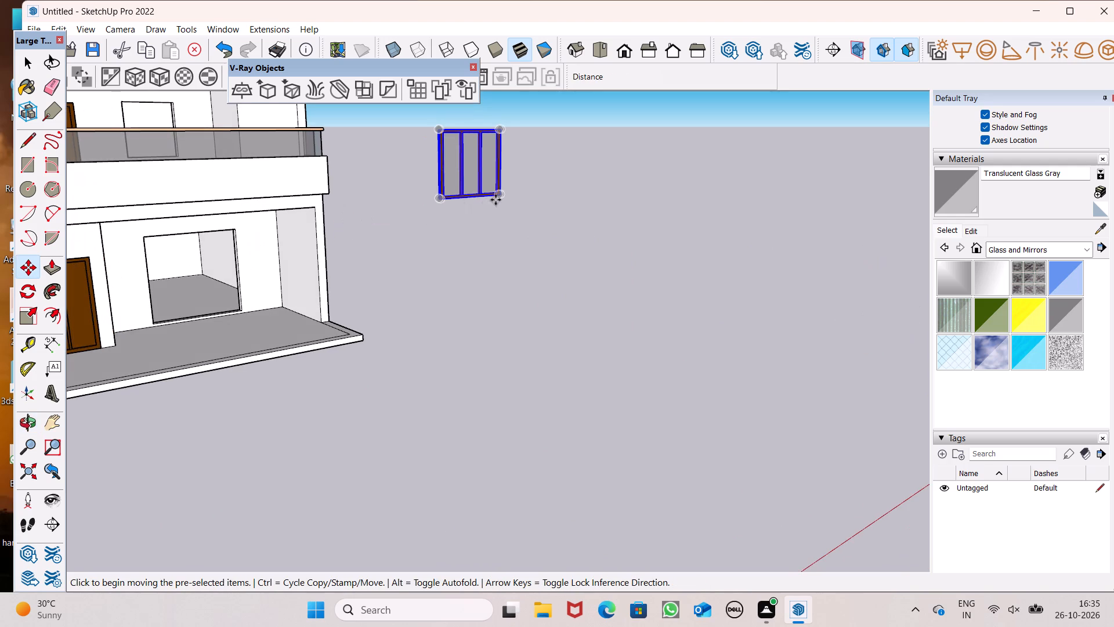
drag(502, 197, 227, 260)
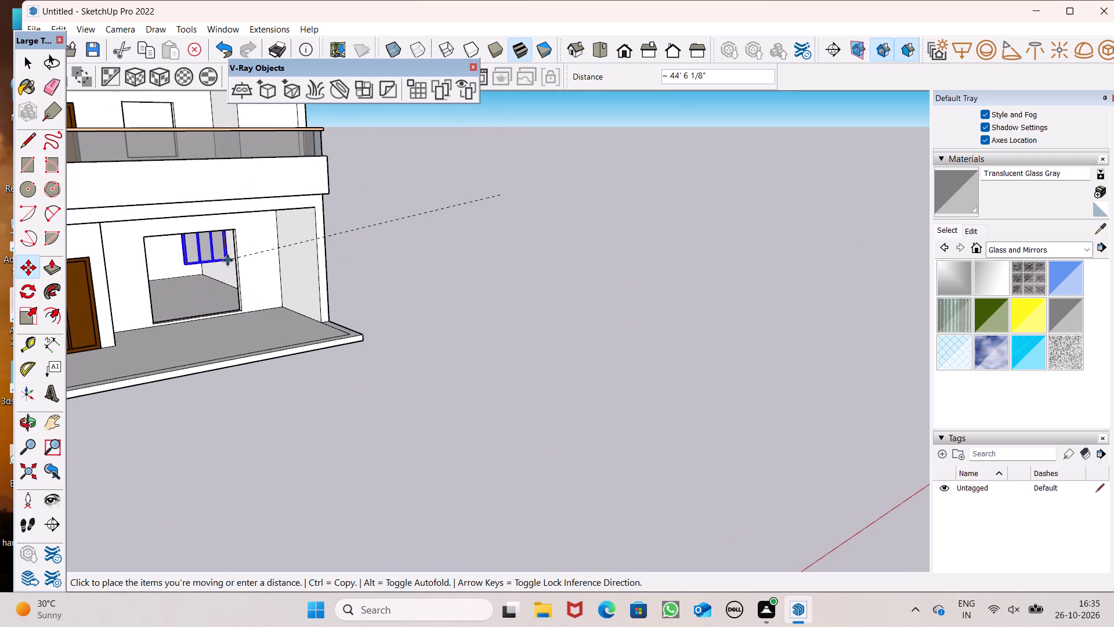
drag(227, 260, 236, 281)
Move the three-pane window group about 2' 9 1/8" down so its lower corner meets the bottom corner of the ground-floor opening.
scroll(234, 281, up, 1)
scroll(257, 266, down, 6)
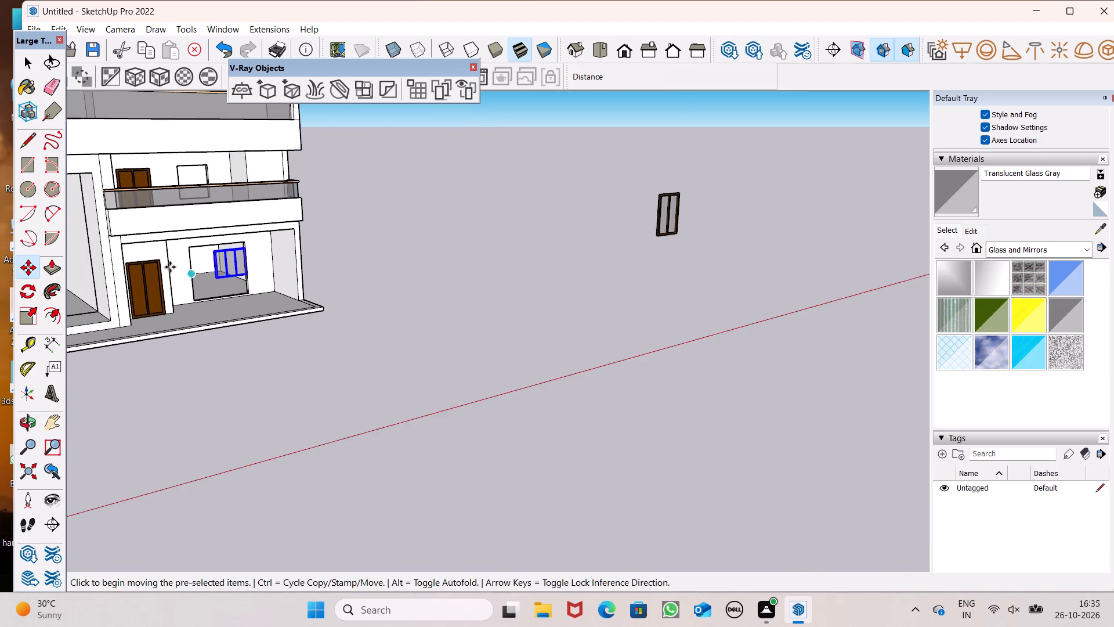
scroll(170, 267, up, 14)
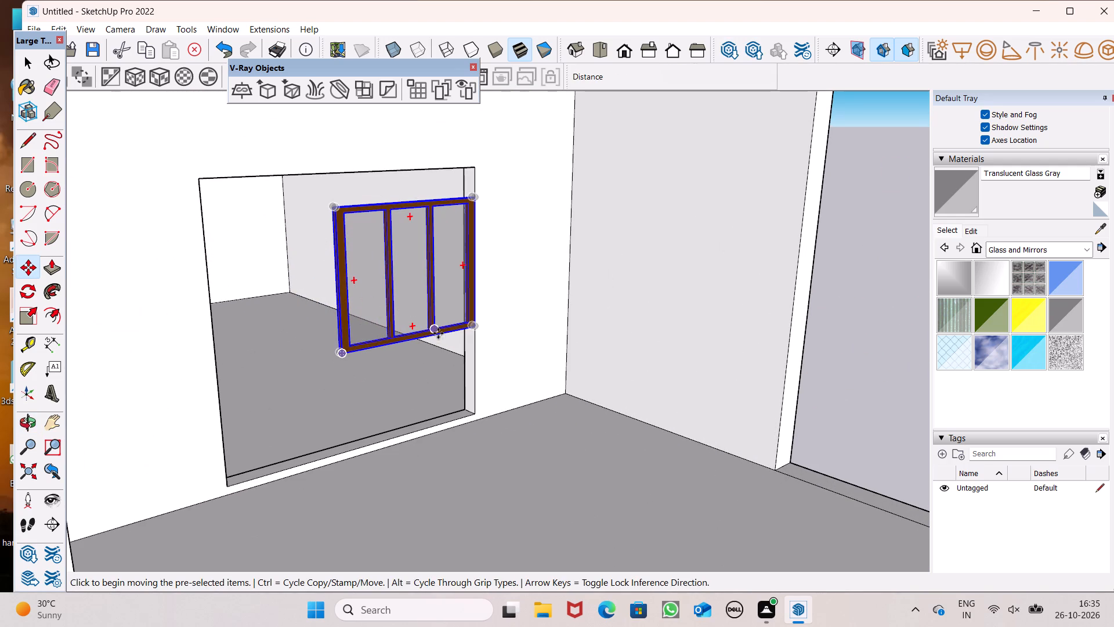
drag(477, 327, 475, 403)
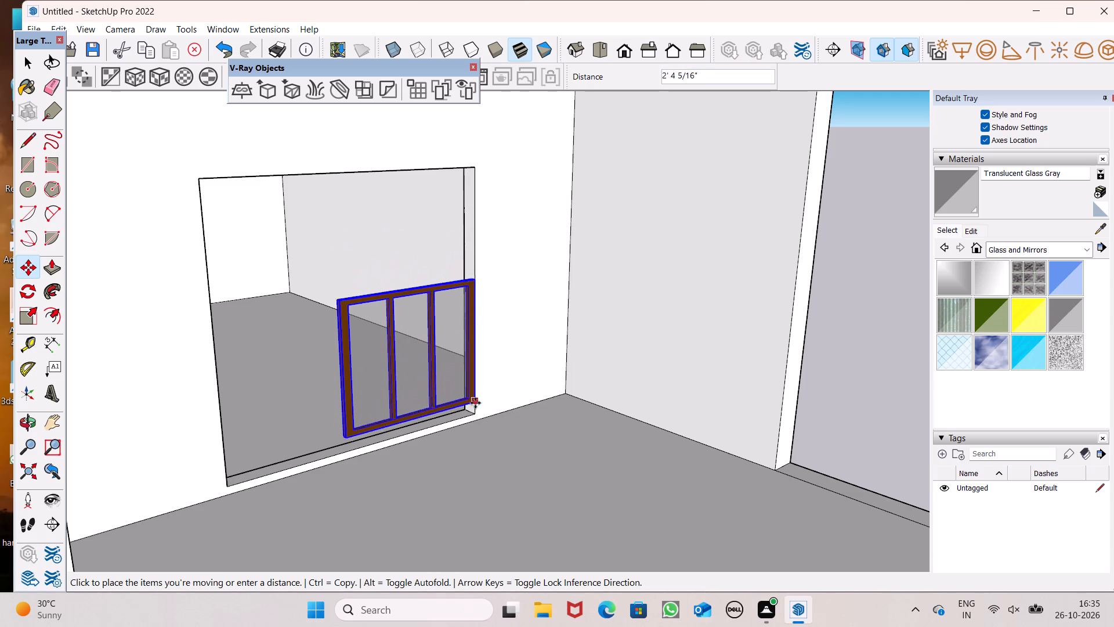
drag(475, 403, 469, 411)
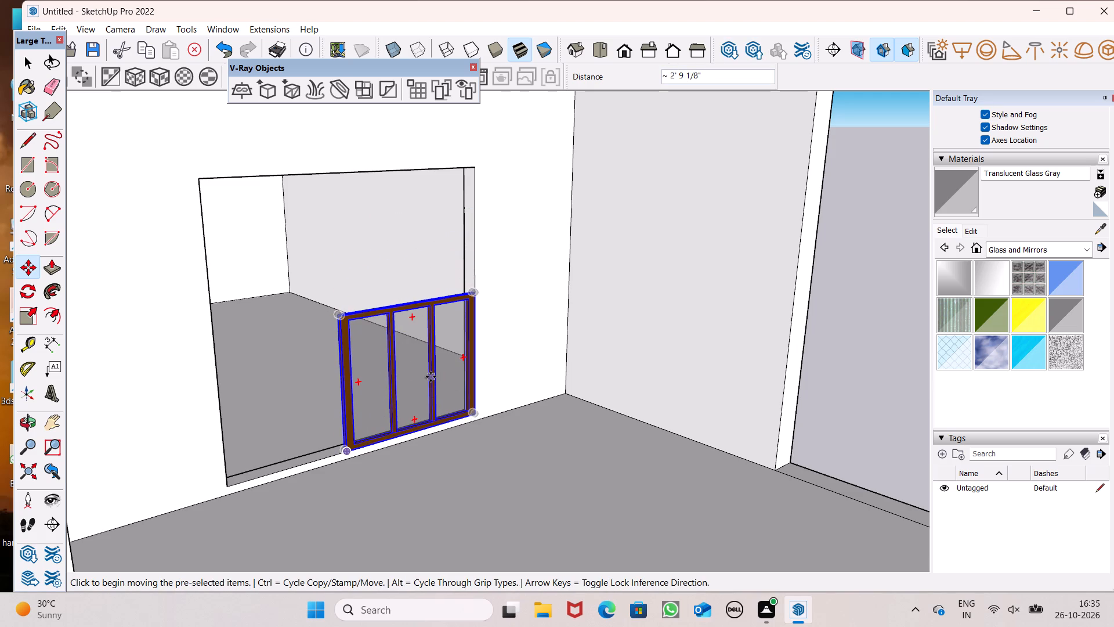
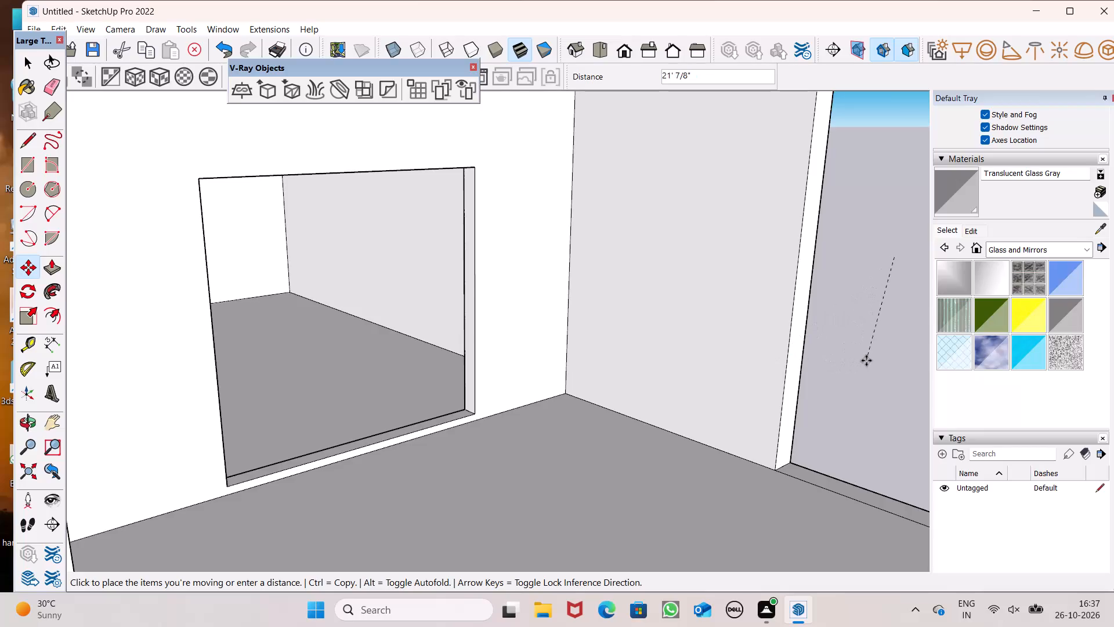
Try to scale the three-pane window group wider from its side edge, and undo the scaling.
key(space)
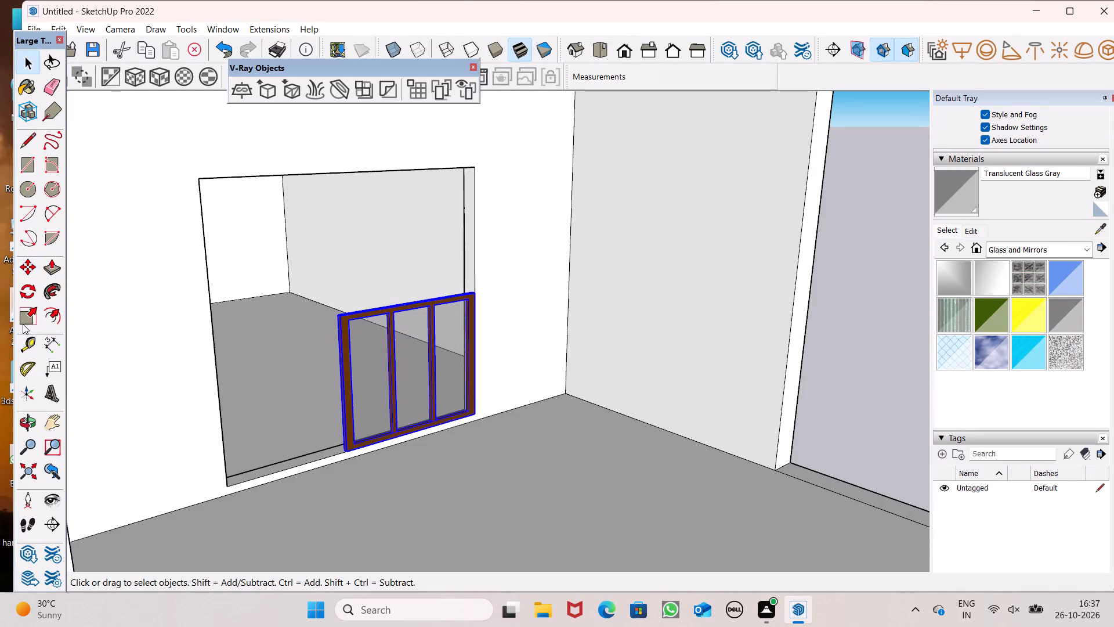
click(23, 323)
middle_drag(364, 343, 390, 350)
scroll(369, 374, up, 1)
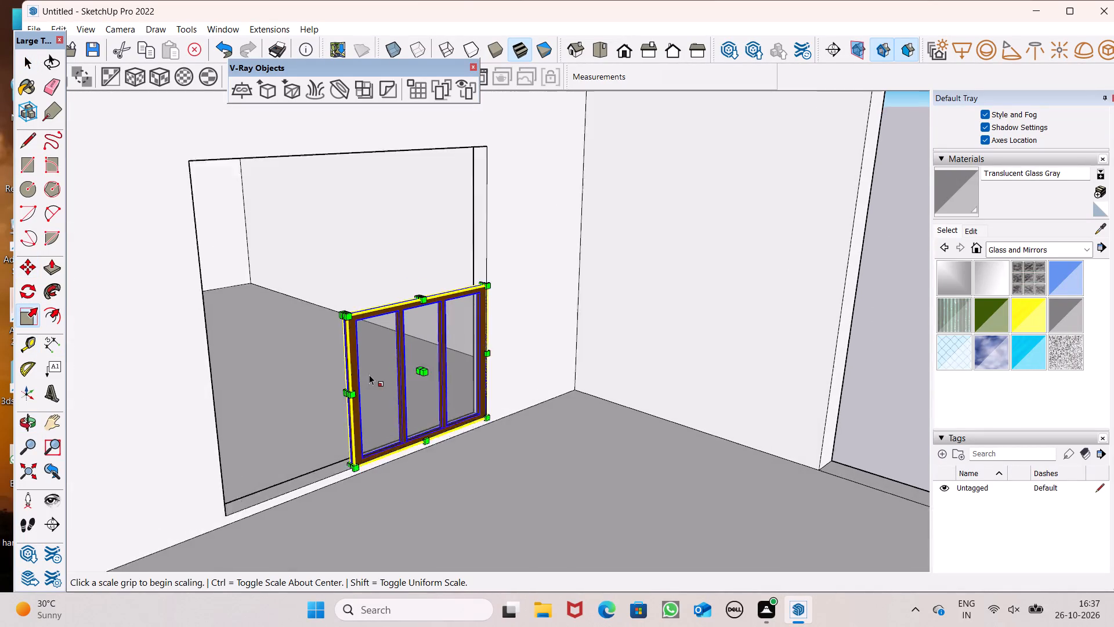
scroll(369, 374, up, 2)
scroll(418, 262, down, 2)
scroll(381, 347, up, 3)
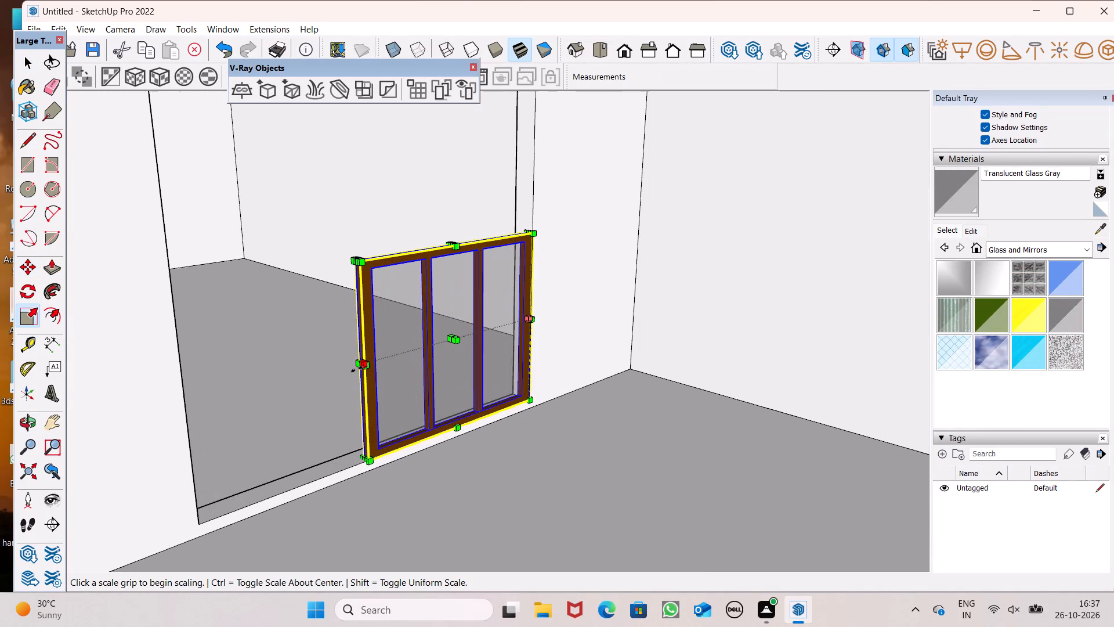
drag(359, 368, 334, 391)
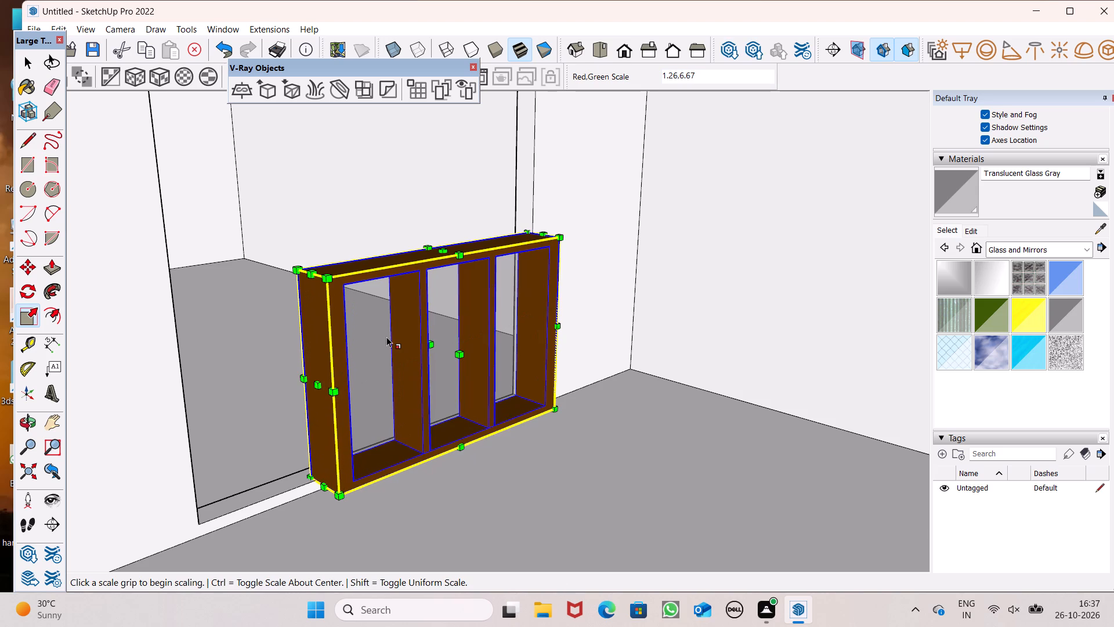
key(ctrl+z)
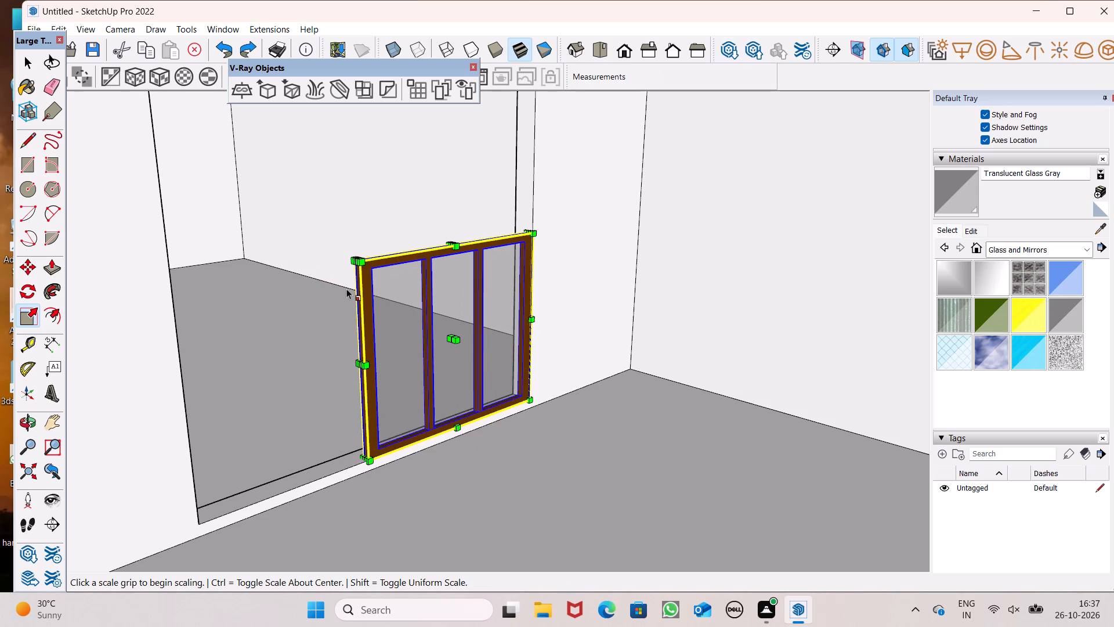
Scale the three-pane window group's width along the red axis out to the far side of the ground-floor opening.
scroll(348, 309, down, 2)
middle_drag(334, 474, 384, 481)
scroll(366, 333, up, 4)
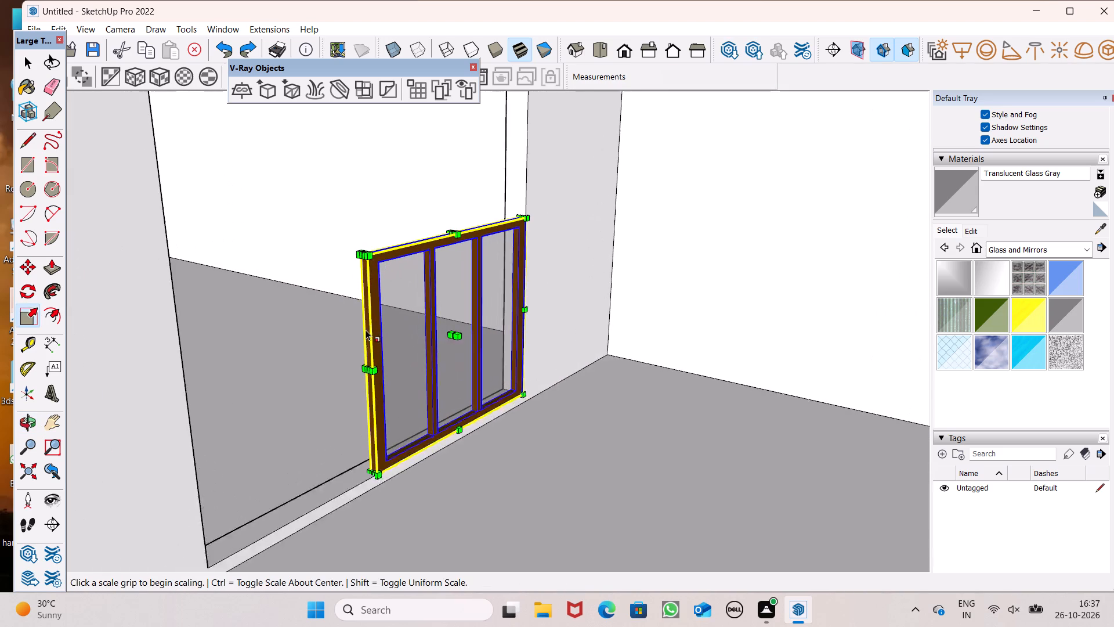
scroll(366, 330, up, 1)
drag(365, 377, 294, 430)
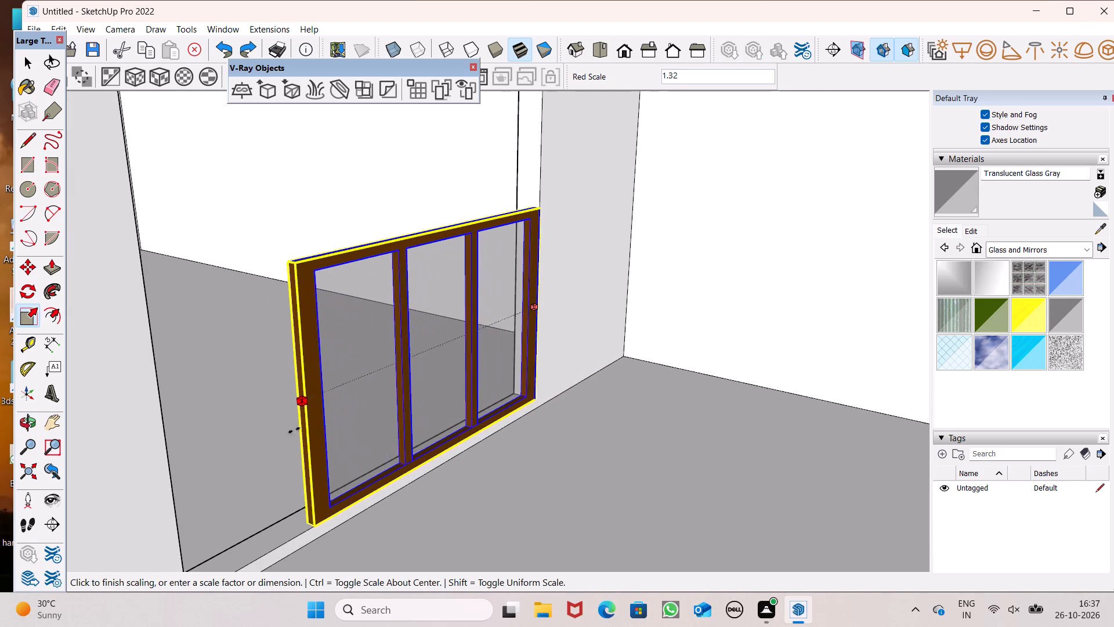
drag(294, 430, 183, 491)
Scale the three-pane window group's height up from its top edge to the top of the ground-floor opening, and deselect it.
scroll(222, 416, down, 3)
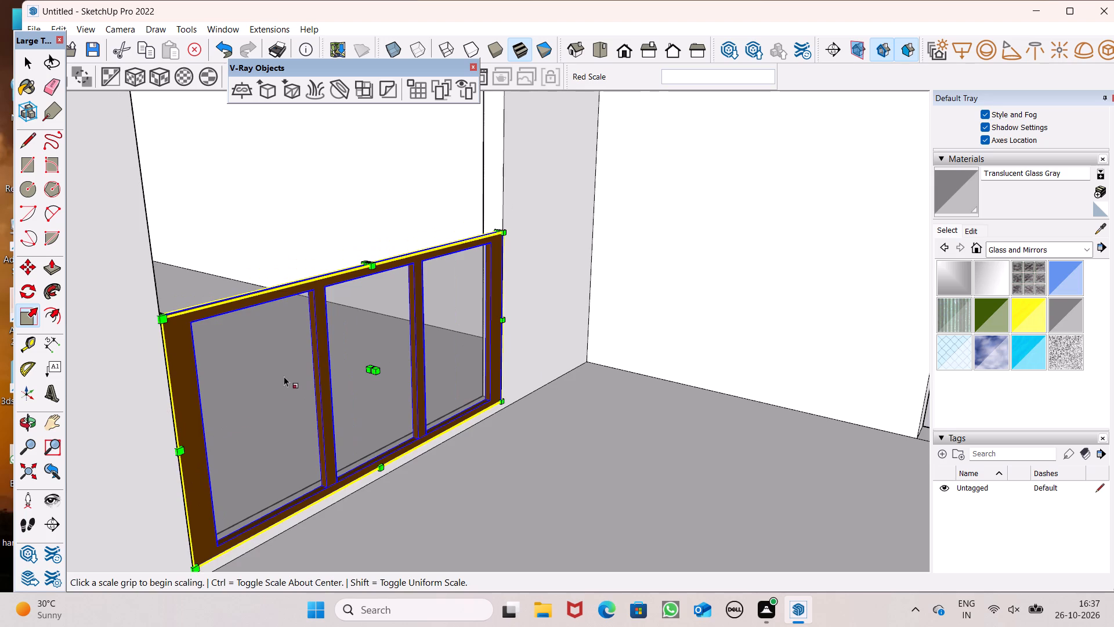
middle_drag(290, 374, 316, 427)
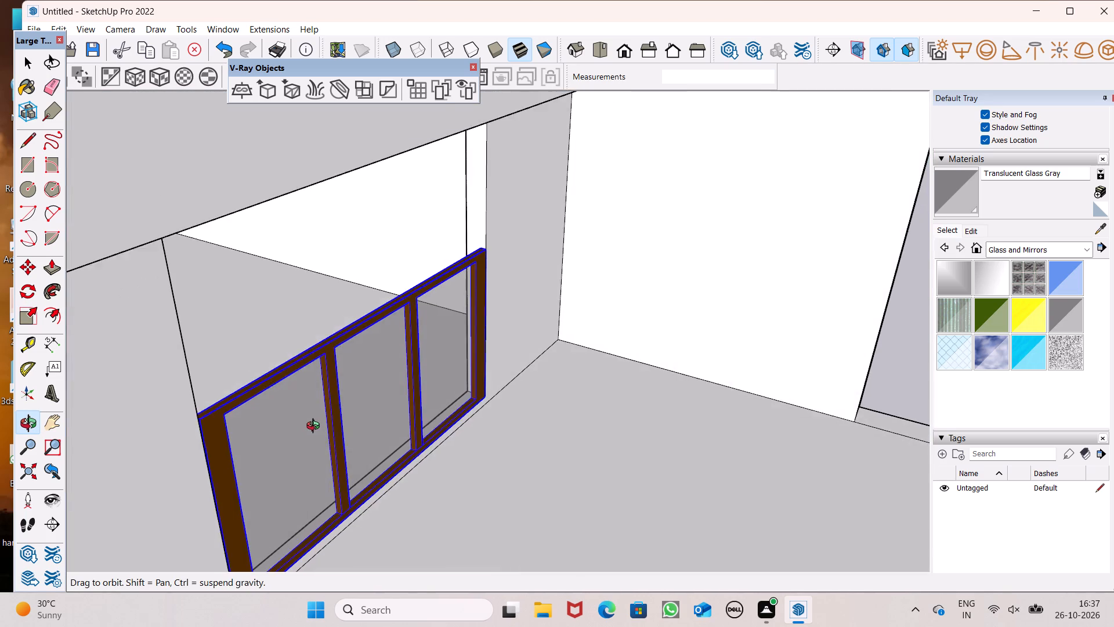
middle_drag(316, 427, 320, 402)
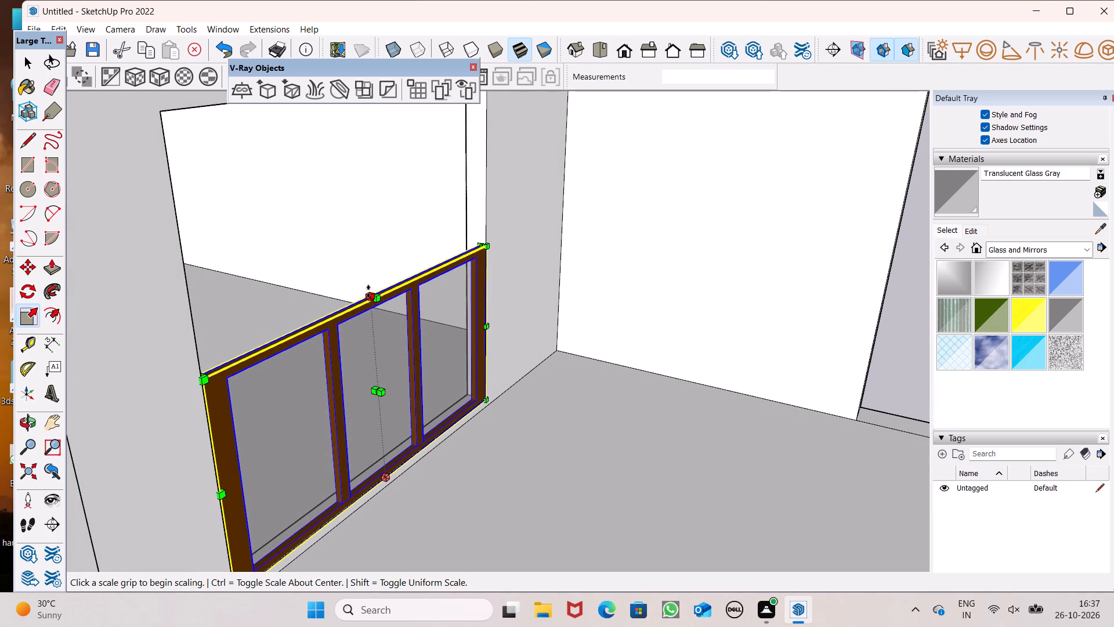
middle_drag(368, 293, 377, 300)
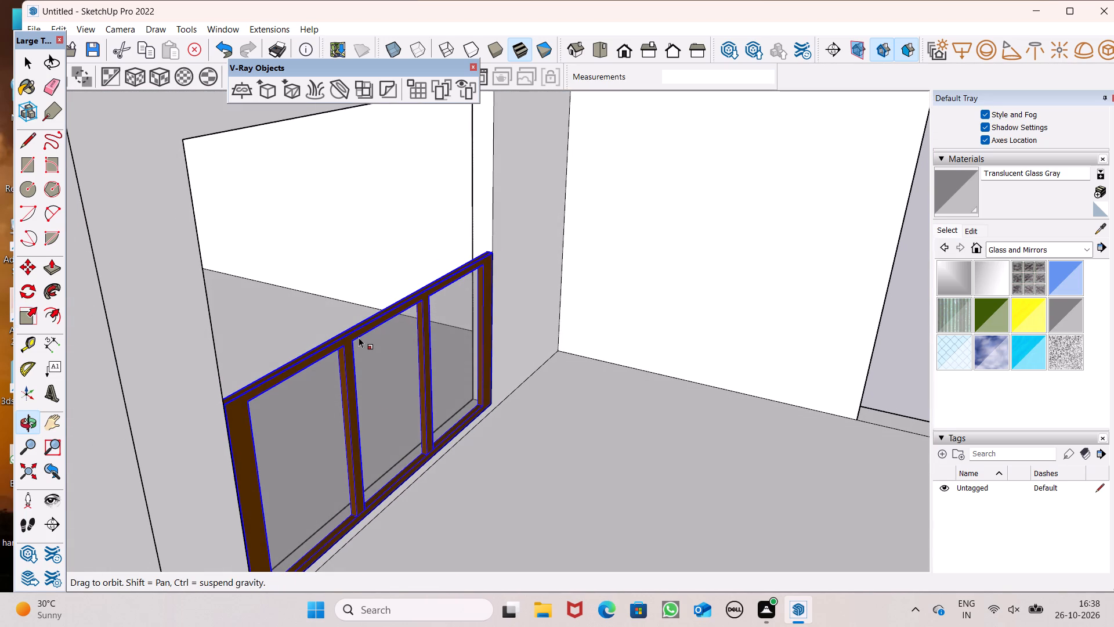
scroll(358, 340, down, 4)
middle_drag(357, 325, 368, 294)
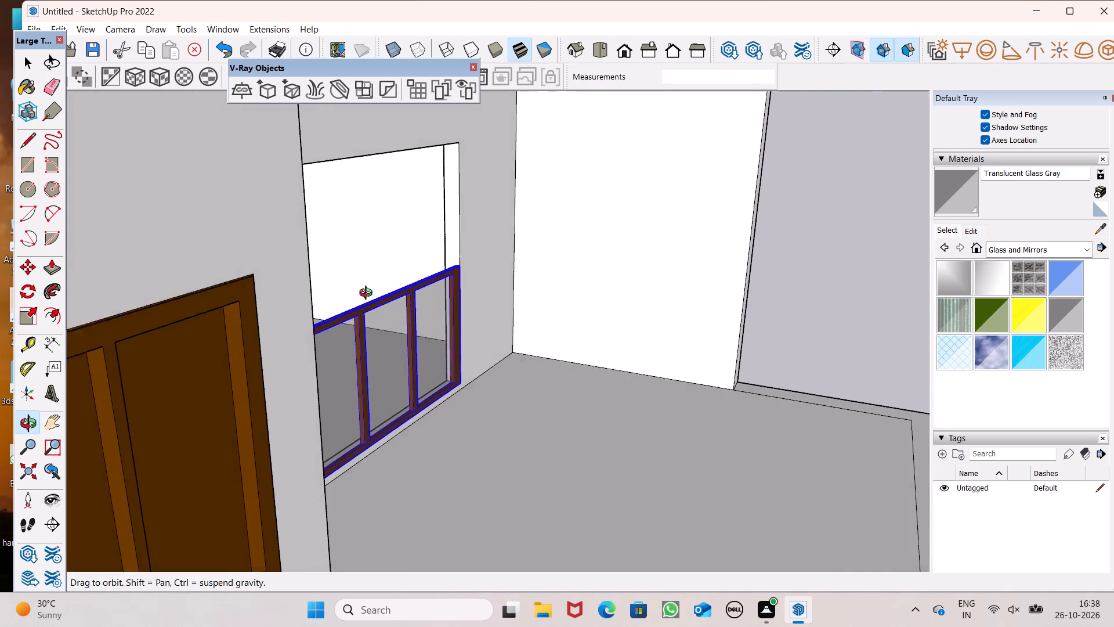
middle_drag(368, 294, 366, 297)
scroll(356, 158, up, 4)
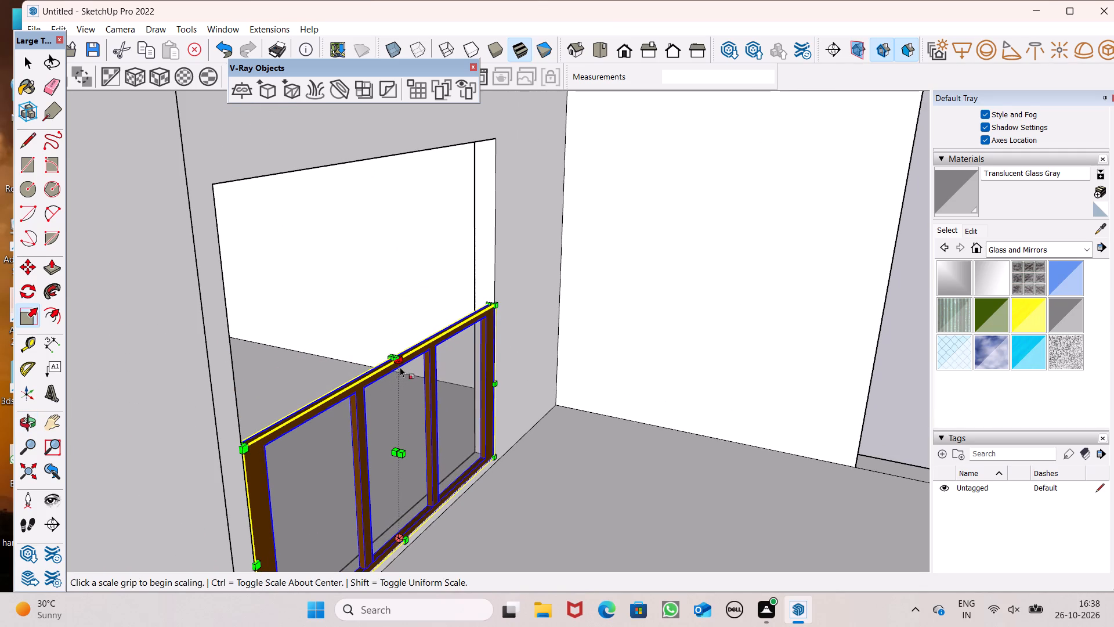
drag(392, 359, 399, 298)
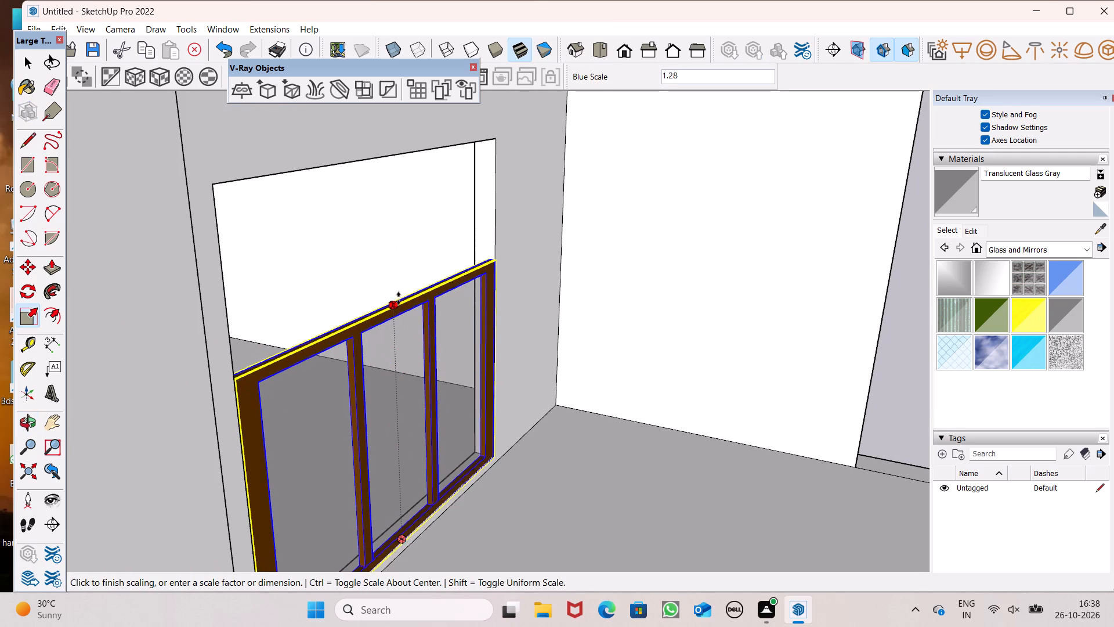
drag(399, 298, 399, 158)
scroll(380, 172, down, 3)
middle_drag(375, 309, 181, 332)
scroll(196, 322, down, 12)
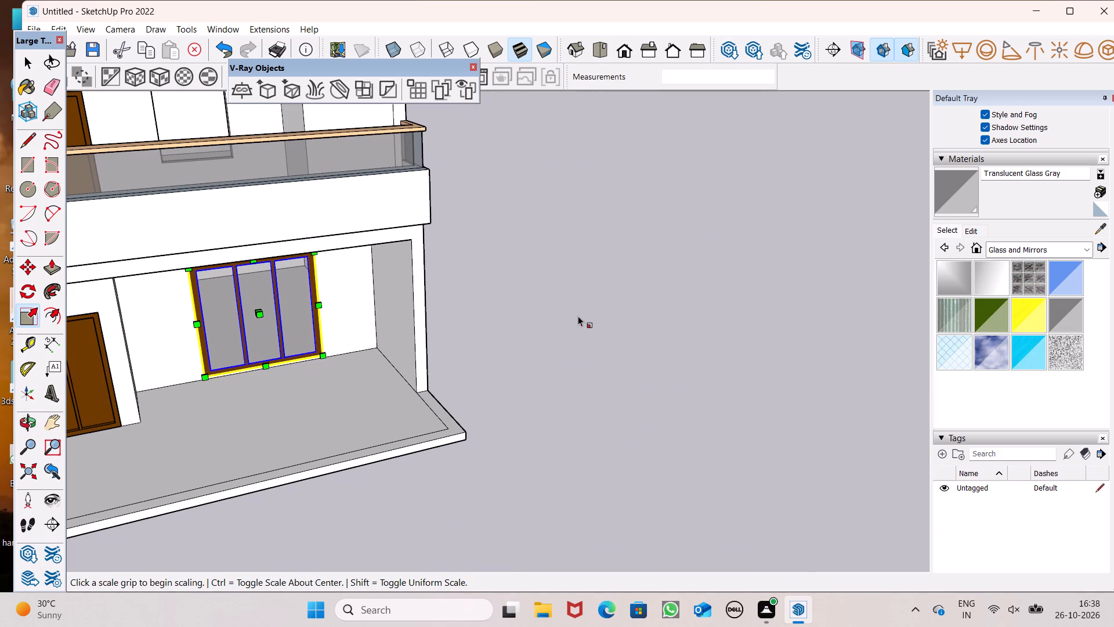
click(578, 316)
key(space)
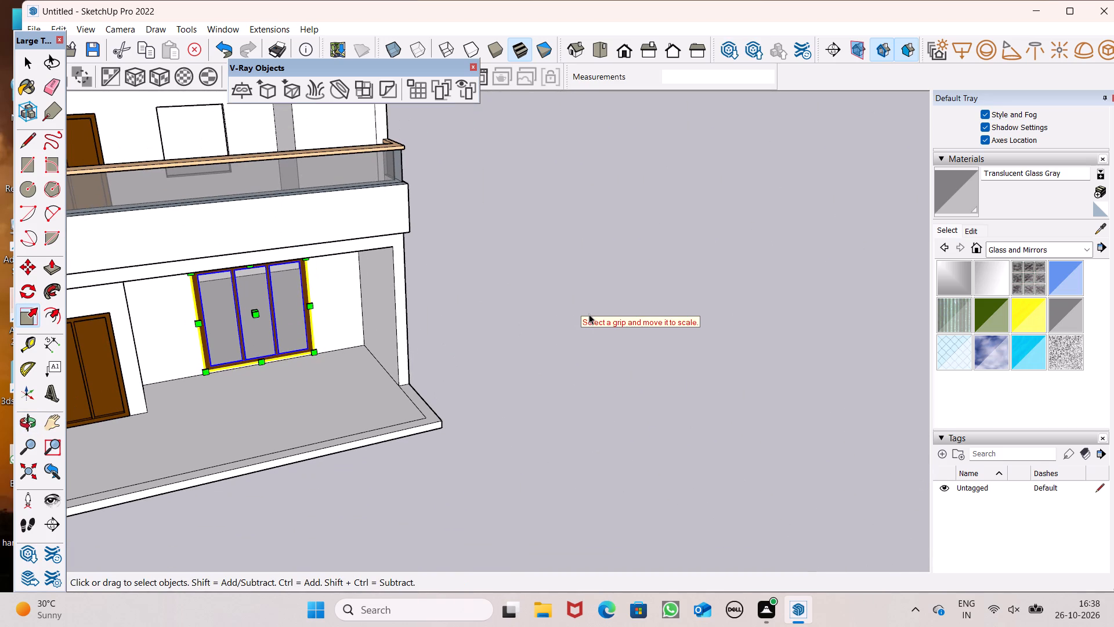
click(589, 313)
Scale the two-pane window group beside the house down uniformly from its upper corner.
scroll(579, 326, down, 9)
middle_drag(539, 337, 415, 314)
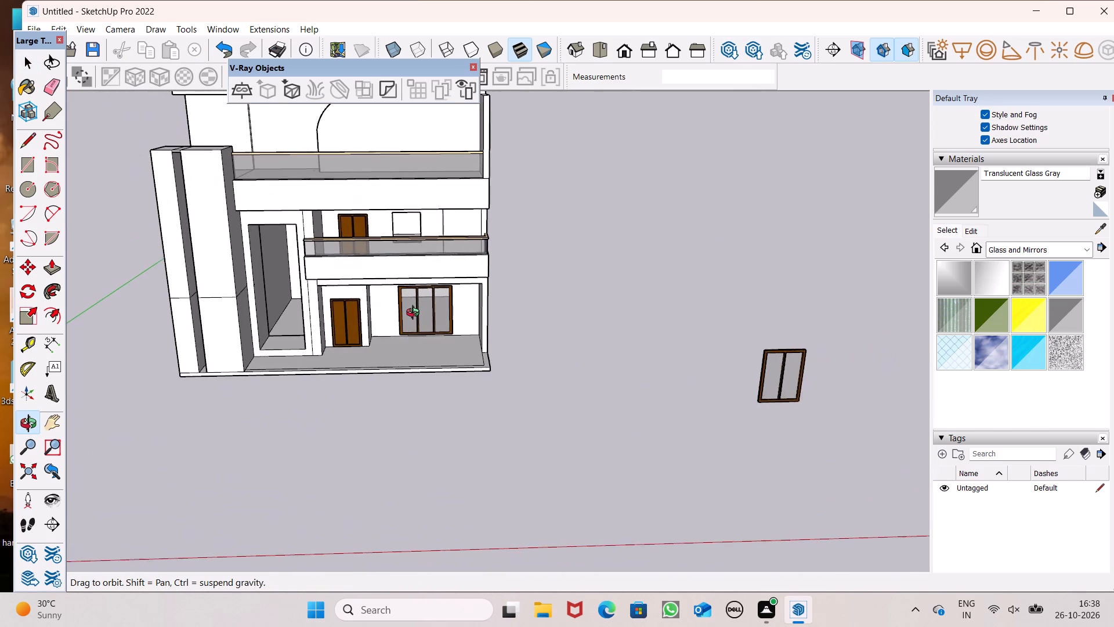
middle_drag(415, 314, 415, 312)
scroll(415, 312, up, 1)
click(865, 400)
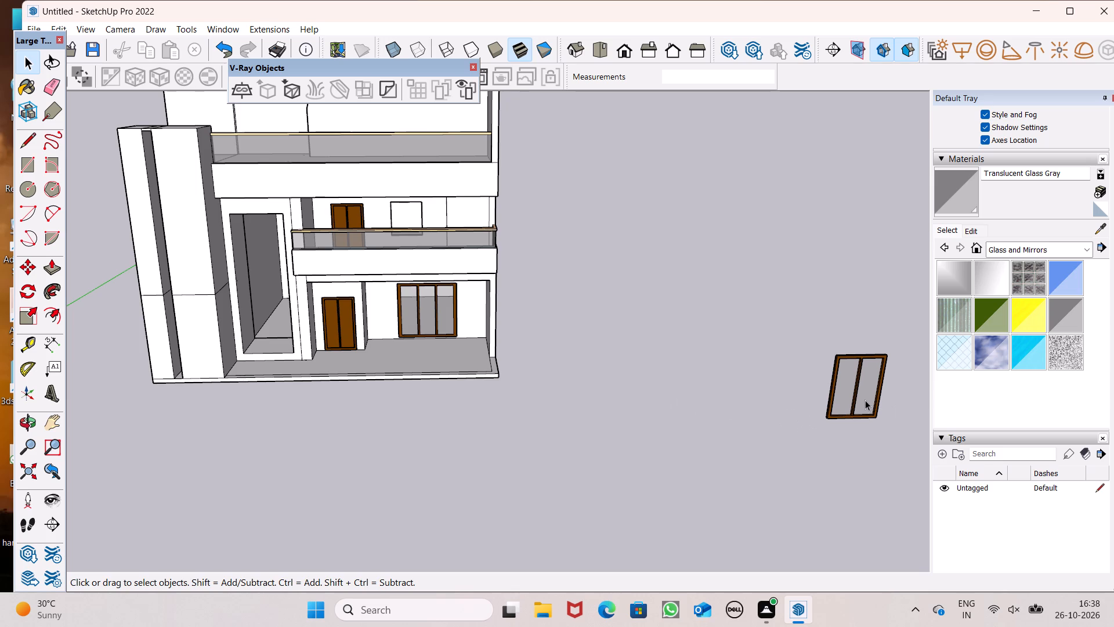
key(m)
key(Return)
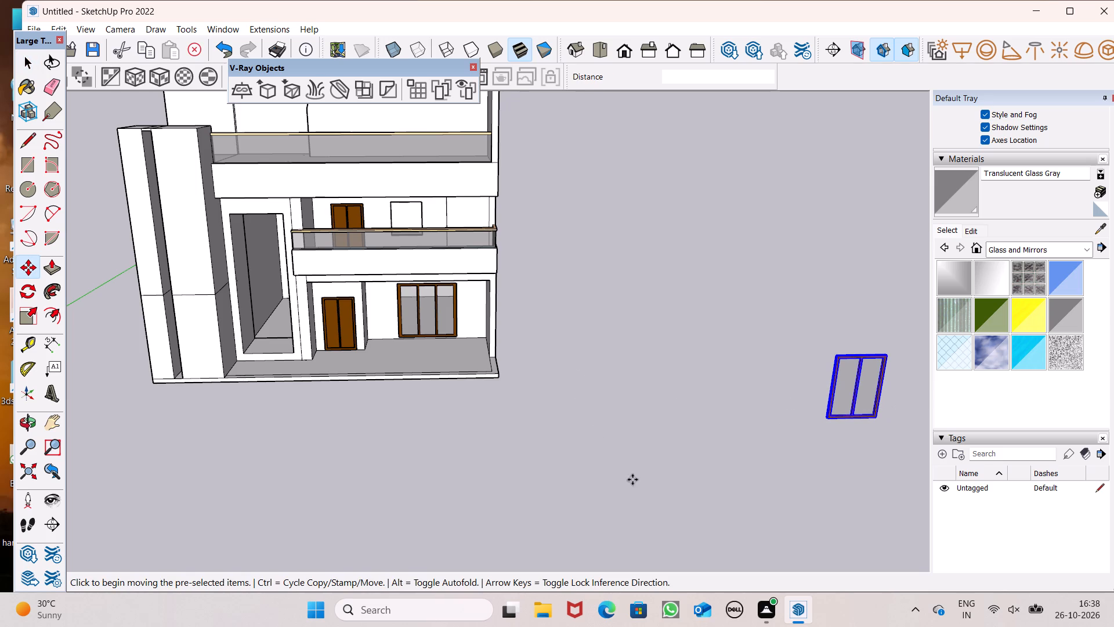
middle_drag(892, 430, 895, 426)
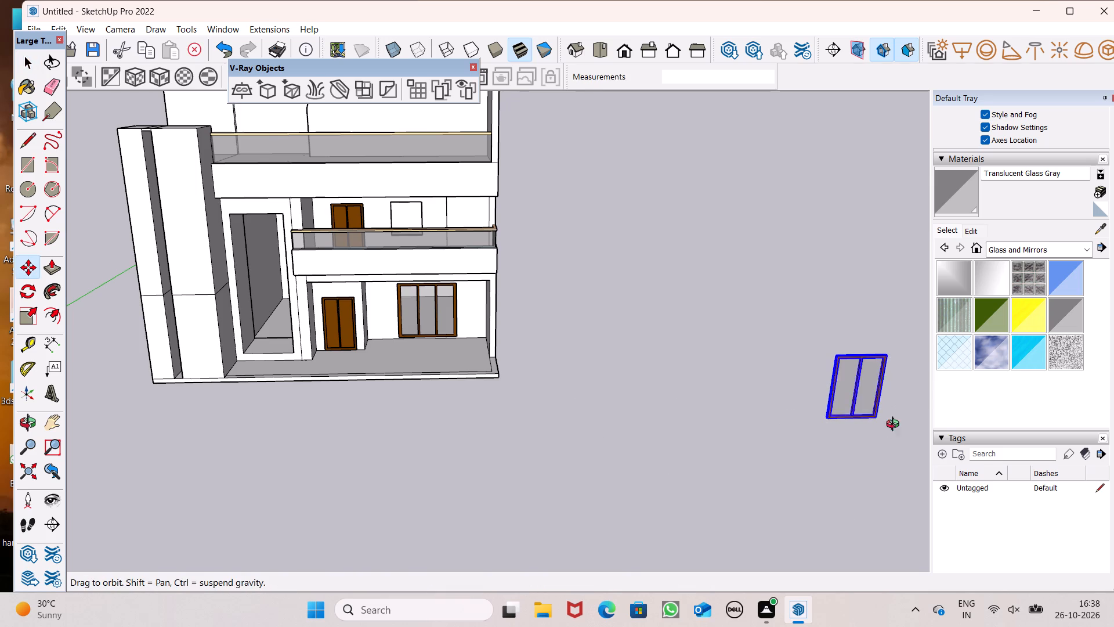
middle_drag(895, 426, 884, 385)
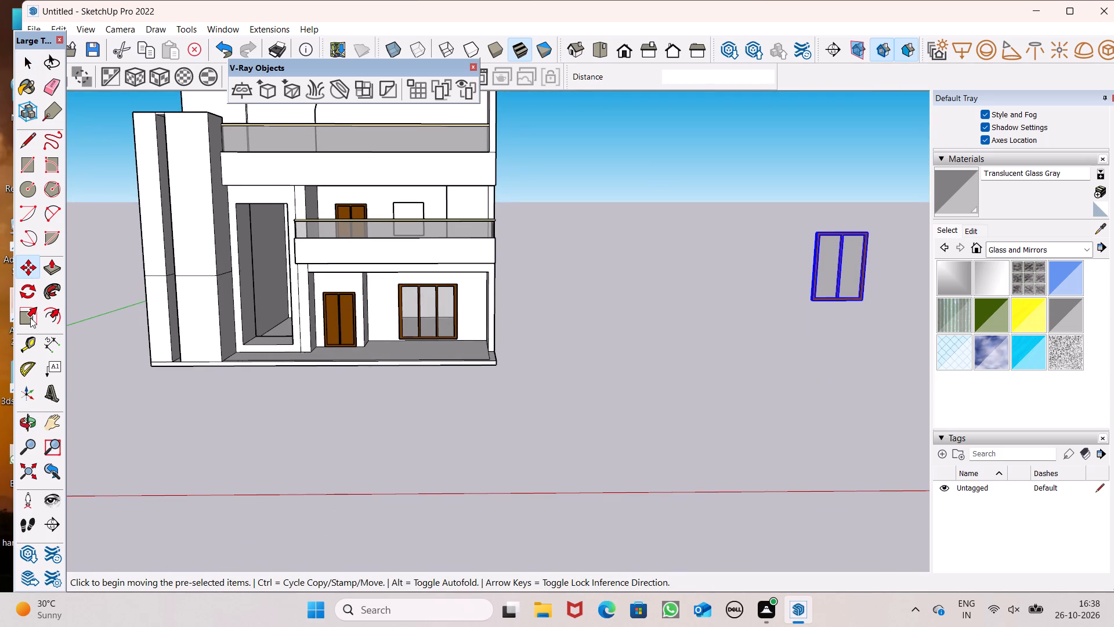
click(30, 318)
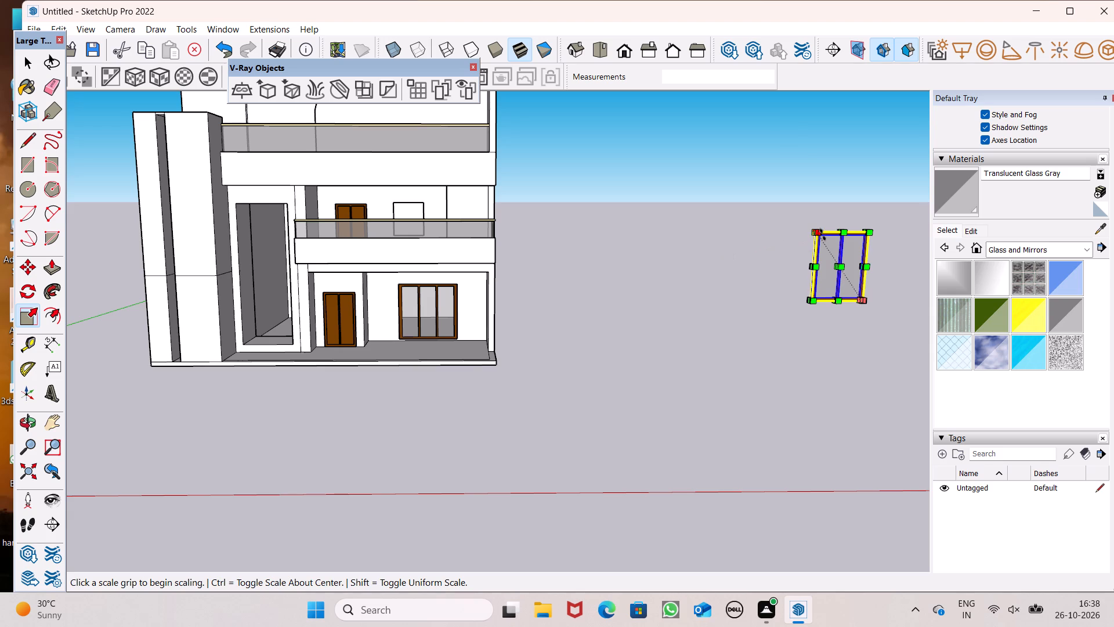
drag(819, 236, 824, 254)
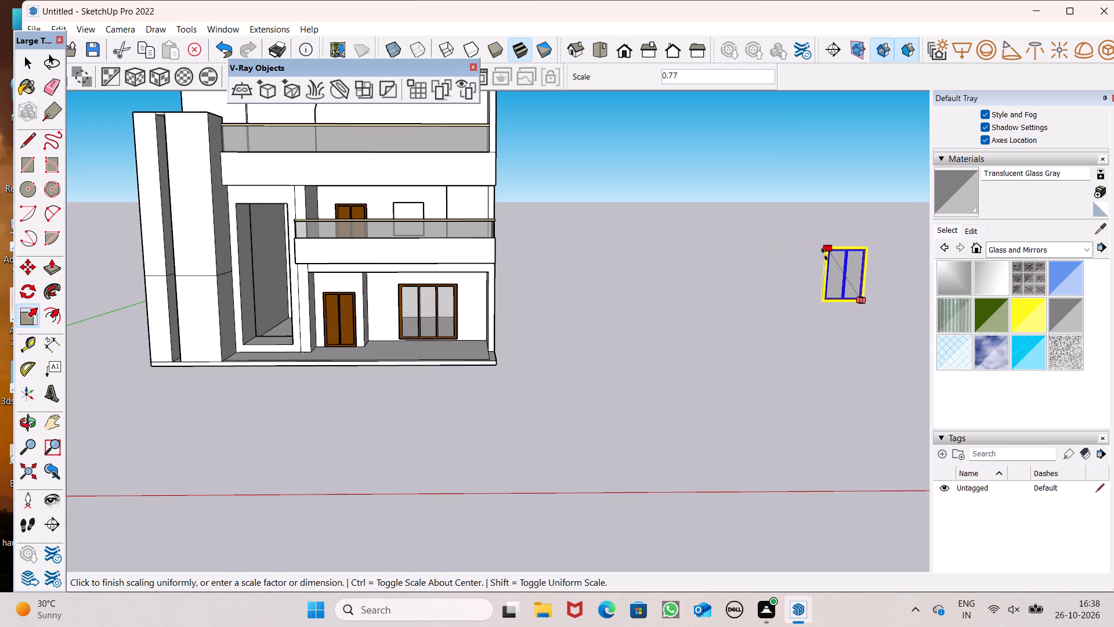
drag(824, 254, 831, 274)
scroll(771, 249, up, 1)
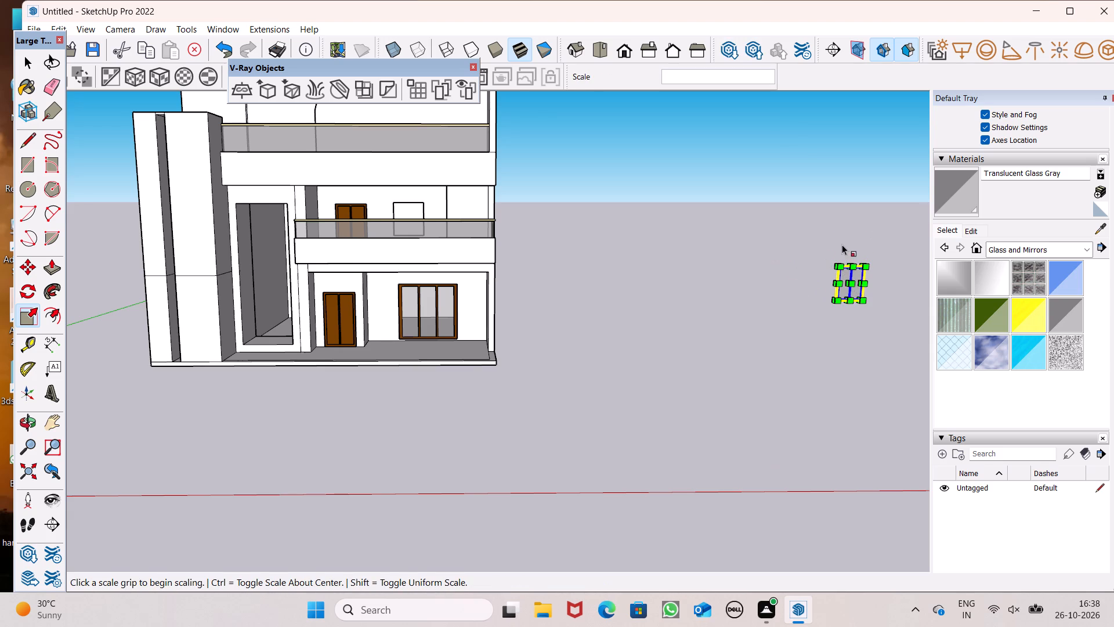
key(space)
Move the two-pane window group by its lower corner towards the first-floor window opening of the house.
key(m)
key(Return)
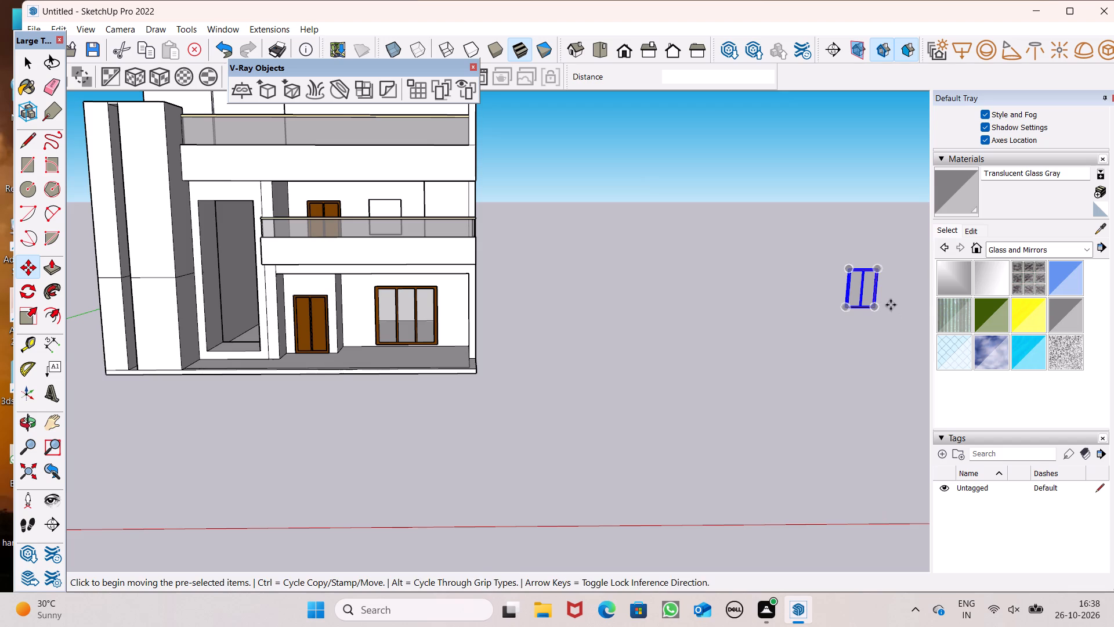
drag(876, 307, 498, 228)
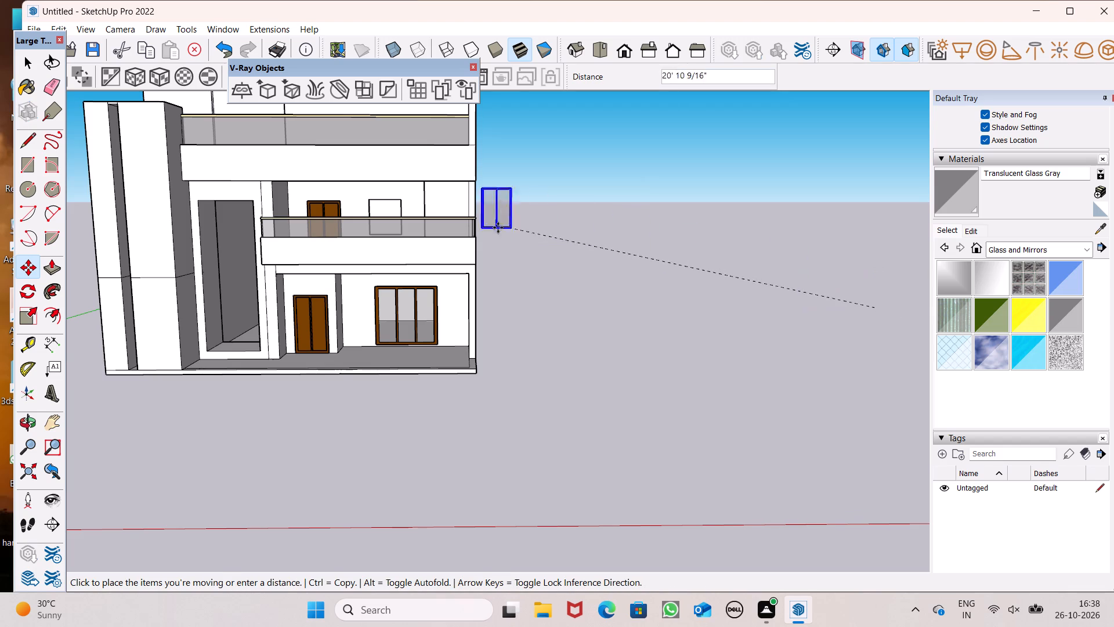
drag(498, 228, 399, 194)
scroll(399, 193, up, 8)
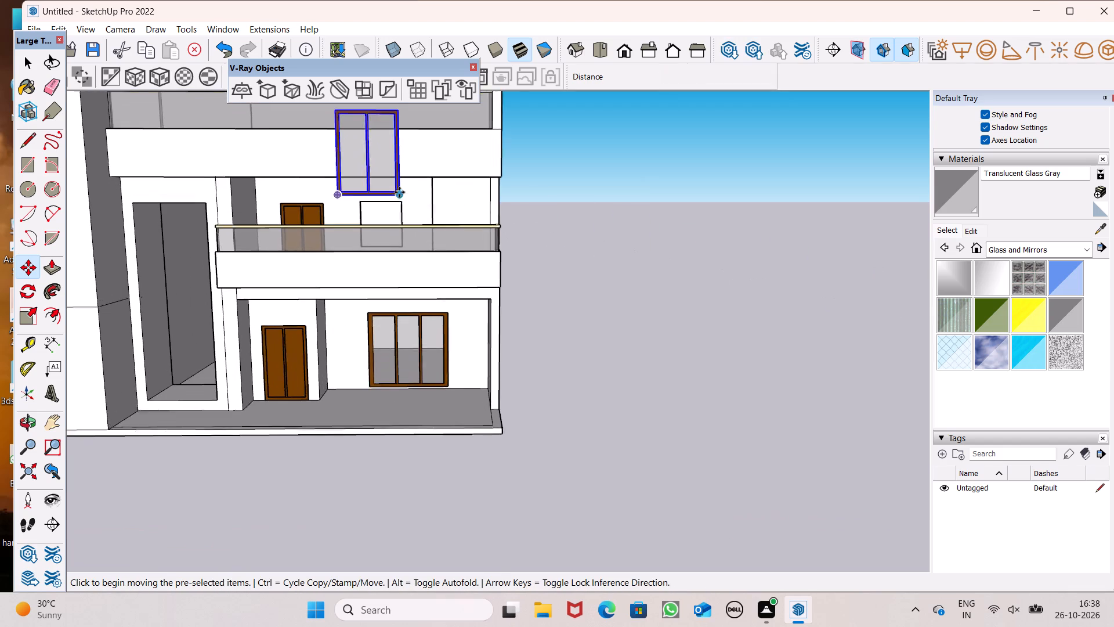
Move the two-pane window group by its lower corner from in front of the house up to the first-floor window opening.
middle_drag(461, 211, 414, 286)
scroll(414, 286, up, 1)
scroll(460, 249, down, 6)
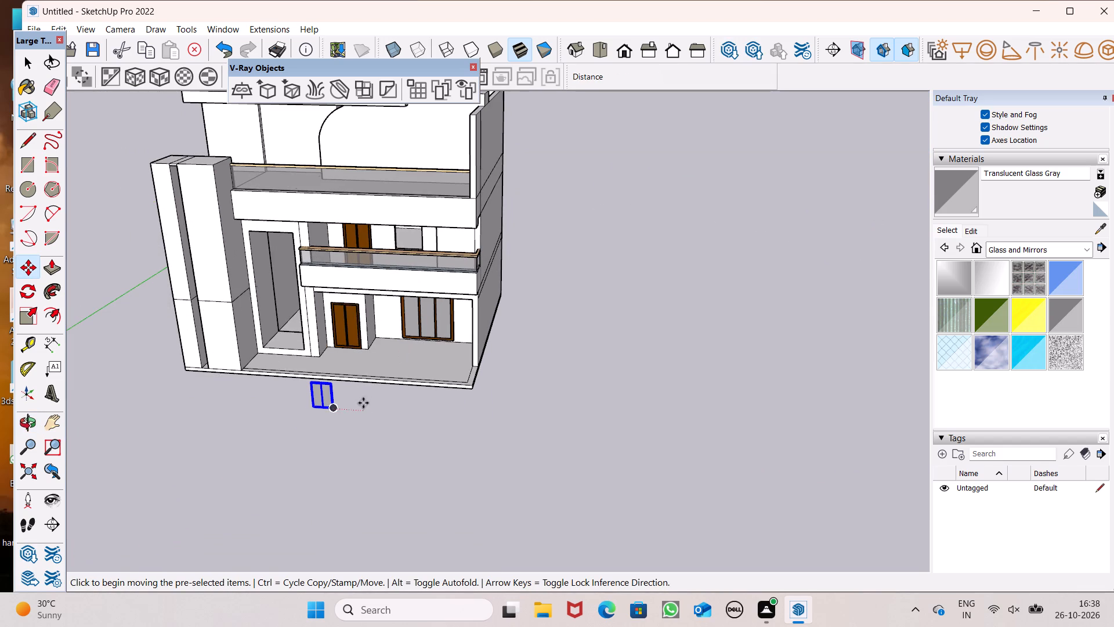
drag(333, 411, 406, 244)
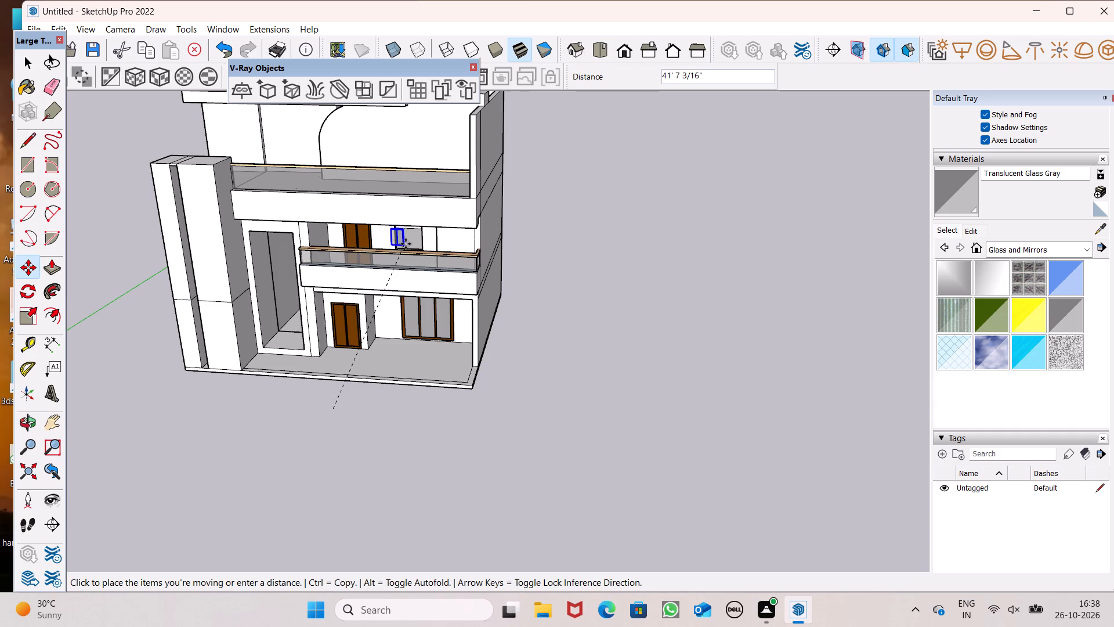
drag(406, 244, 410, 238)
Move the two-pane window group by its lower corner towards the side edge of the first-floor window opening.
scroll(417, 217, up, 14)
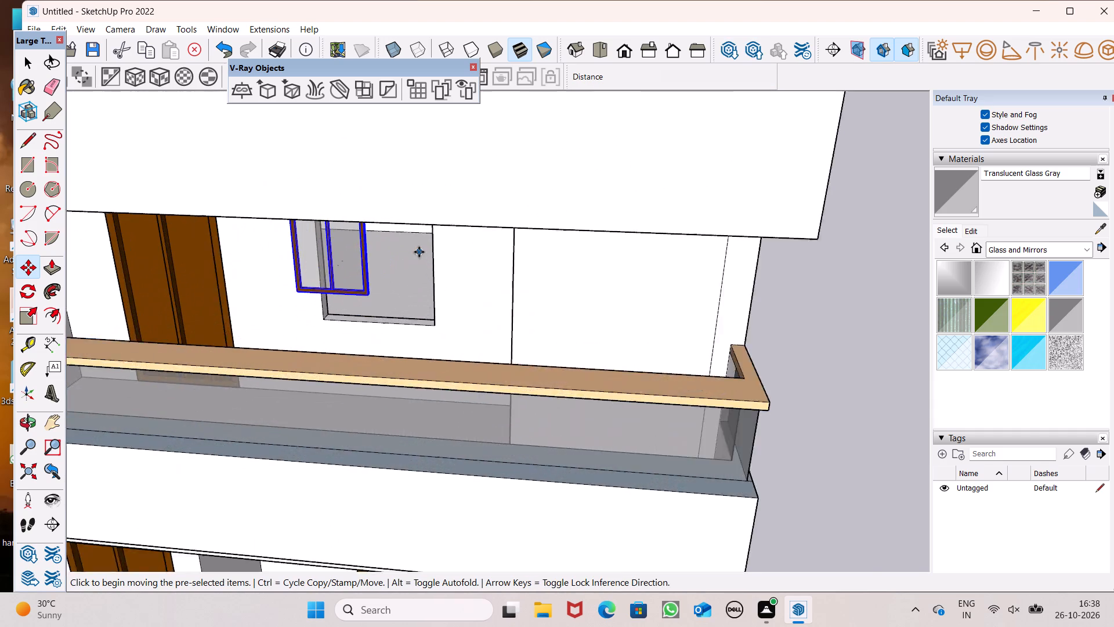
scroll(419, 252, up, 1)
drag(357, 312, 439, 342)
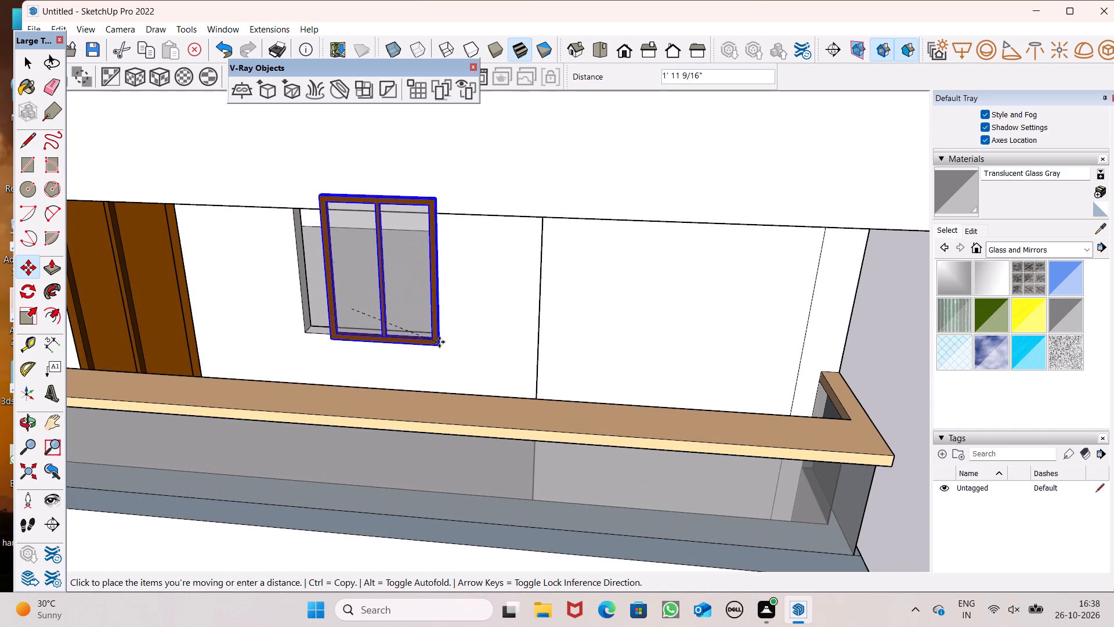
drag(439, 342, 437, 305)
Move the two-pane window group into the first-floor window opening, its lower corner on the opening's bottom corner.
scroll(451, 322, up, 1)
middle_drag(451, 322, 545, 327)
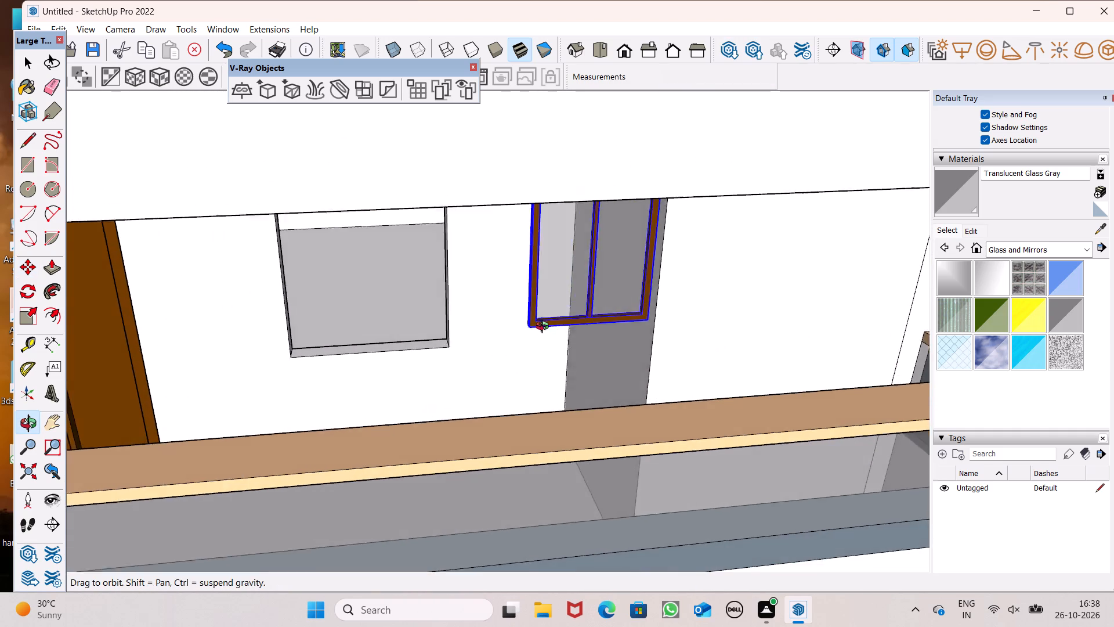
middle_drag(545, 327, 640, 319)
drag(751, 289, 743, 293)
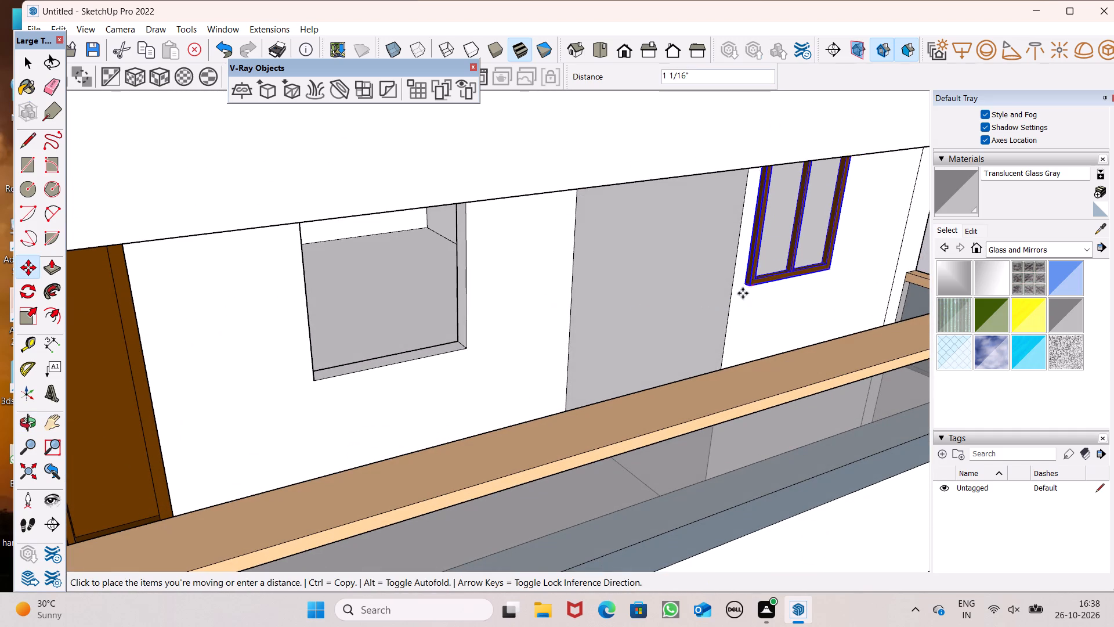
drag(743, 293, 395, 316)
drag(436, 307, 450, 315)
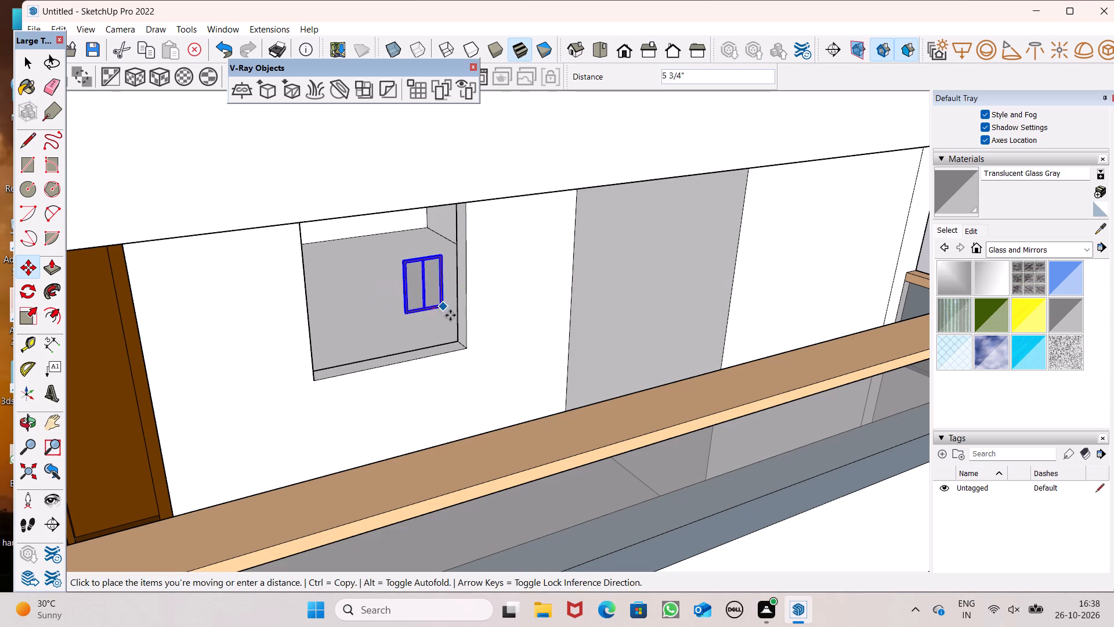
drag(450, 315, 468, 344)
middle_drag(515, 319, 533, 304)
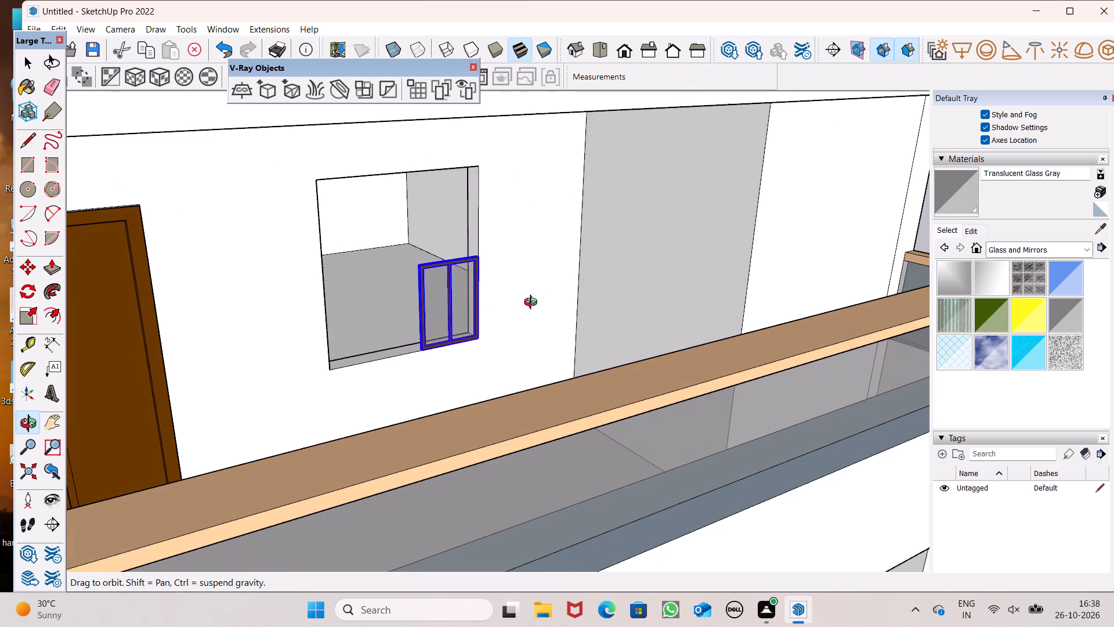
Scale the depth of the two-pane window group in the first-floor opening along the green axis by about -3.33.
middle_drag(533, 304, 567, 302)
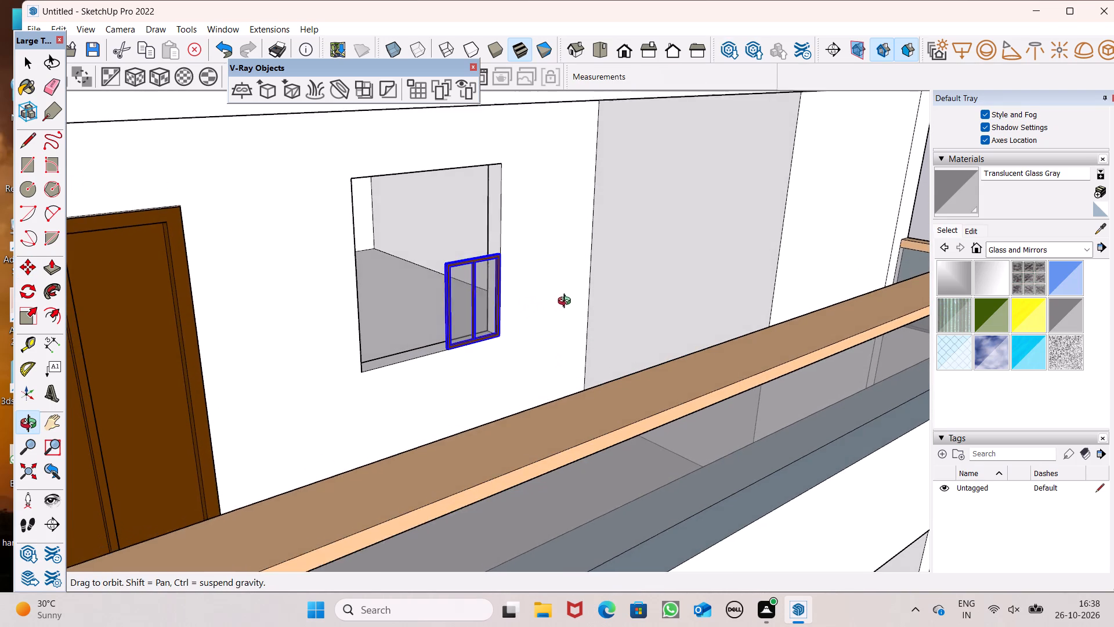
middle_drag(567, 302, 567, 304)
click(34, 312)
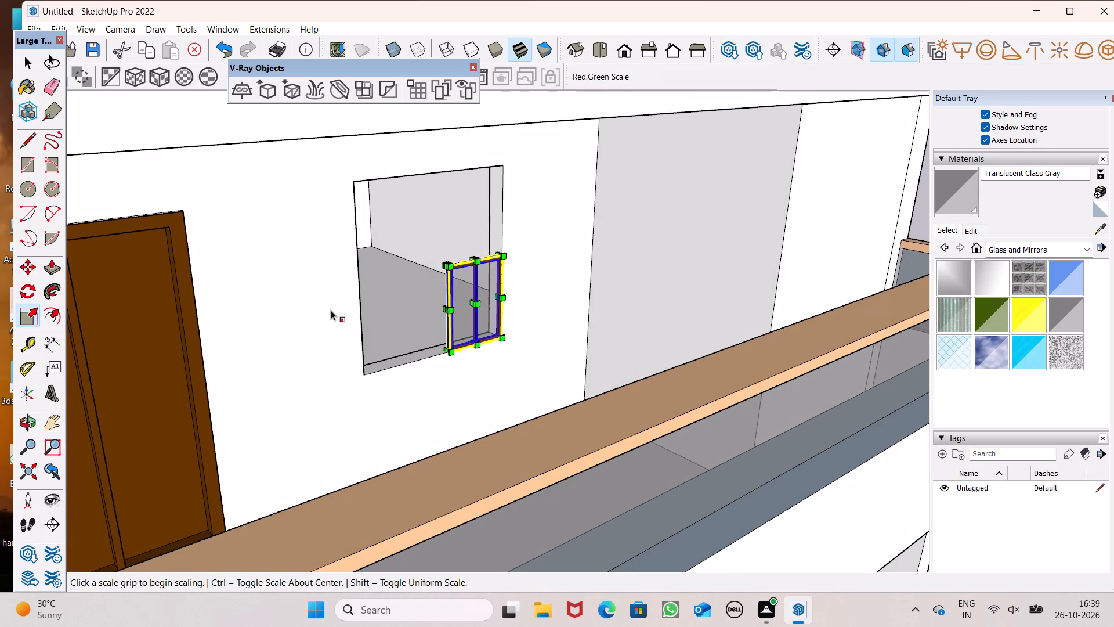
scroll(335, 310, up, 5)
scroll(469, 315, down, 3)
drag(524, 302, 513, 302)
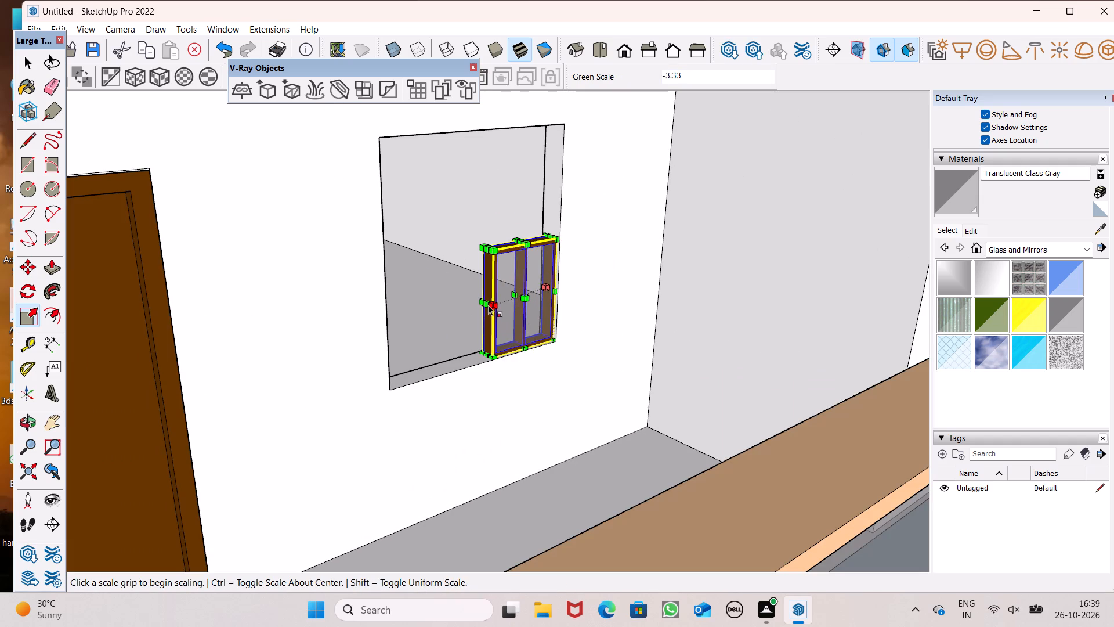
Stretch the two-pane window group across the full width of the first-floor opening, a red-axis scale of about 2.49.
drag(484, 305, 388, 329)
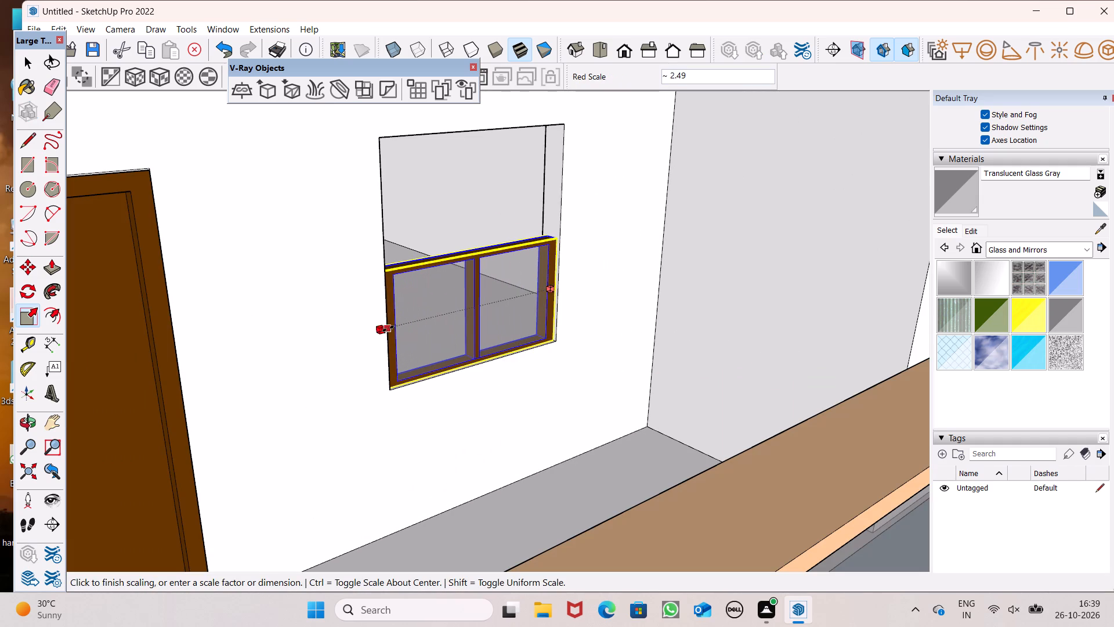
drag(388, 329, 386, 329)
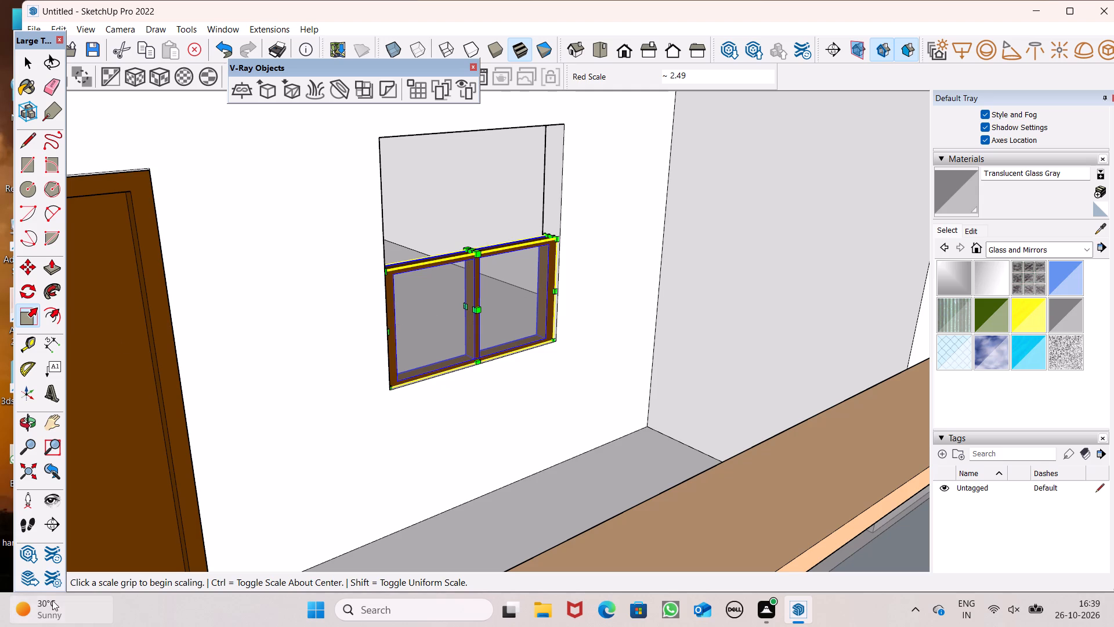
Stretch the two-pane window group upward along the blue axis until its frame meets the top edge of the first-floor opening.
scroll(383, 128, up, 2)
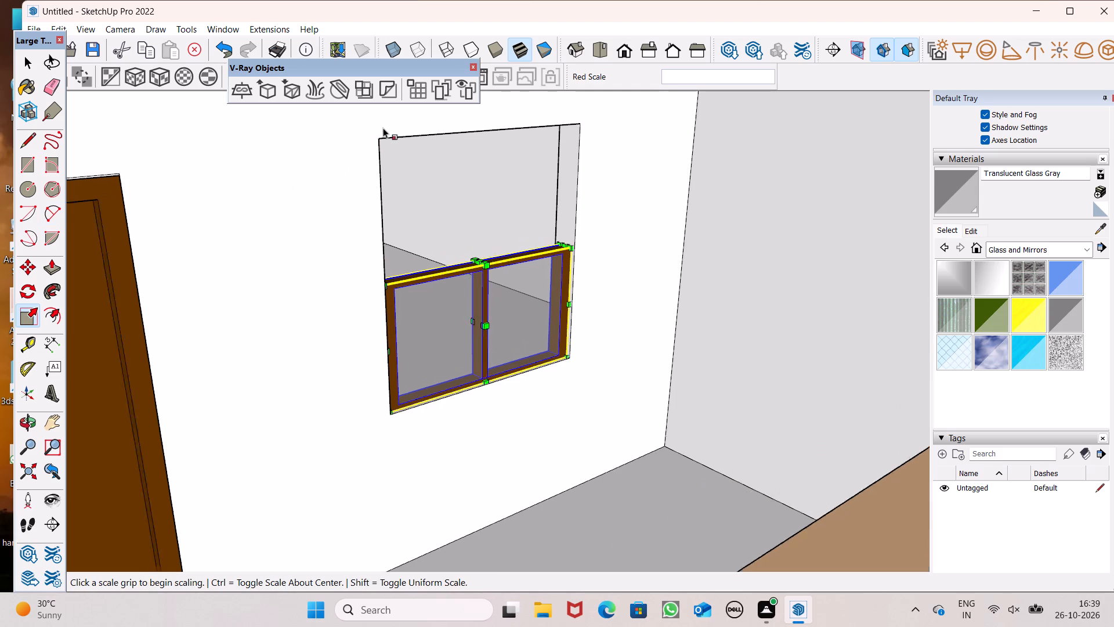
scroll(383, 128, up, 3)
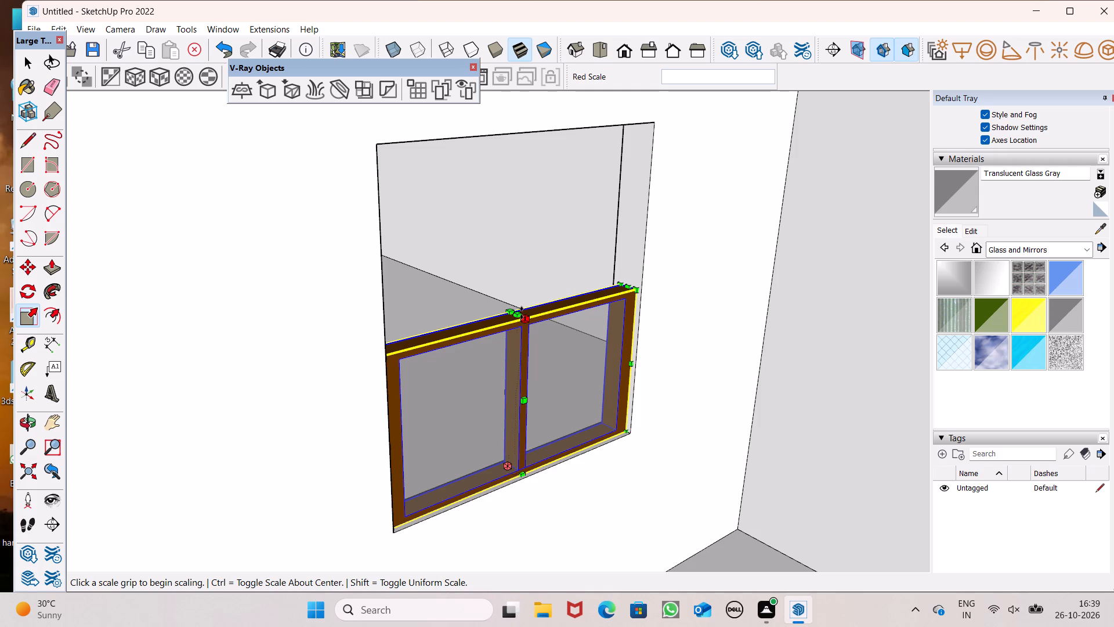
drag(521, 312, 533, 152)
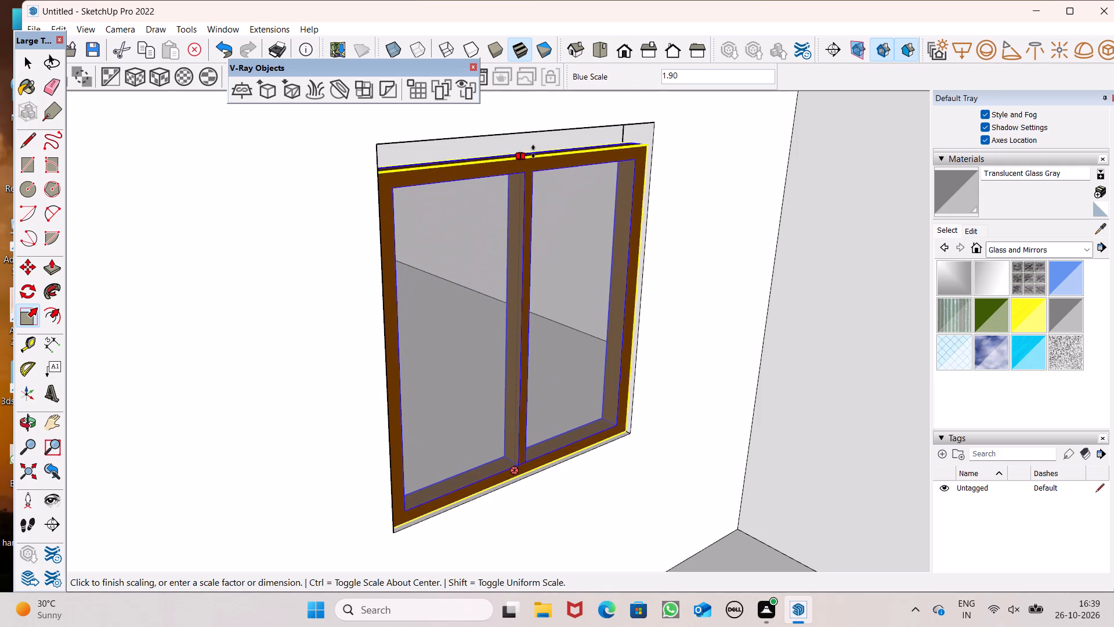
drag(533, 152, 531, 142)
scroll(473, 157, down, 5)
middle_drag(491, 197, 363, 146)
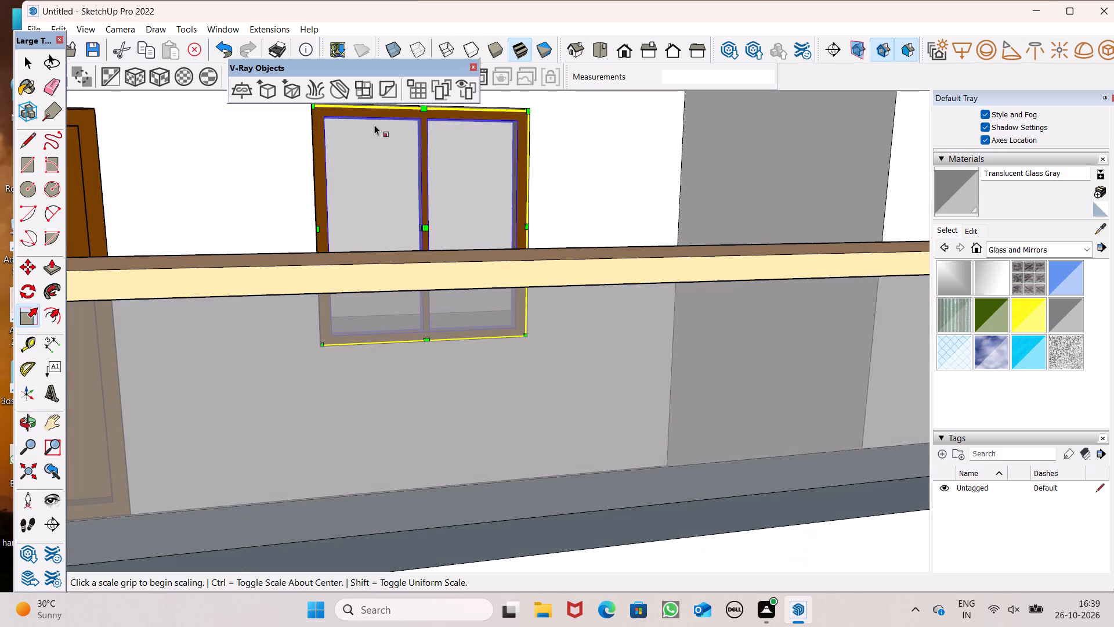
scroll(392, 129, down, 1)
middle_drag(417, 164, 536, 162)
scroll(530, 106, up, 6)
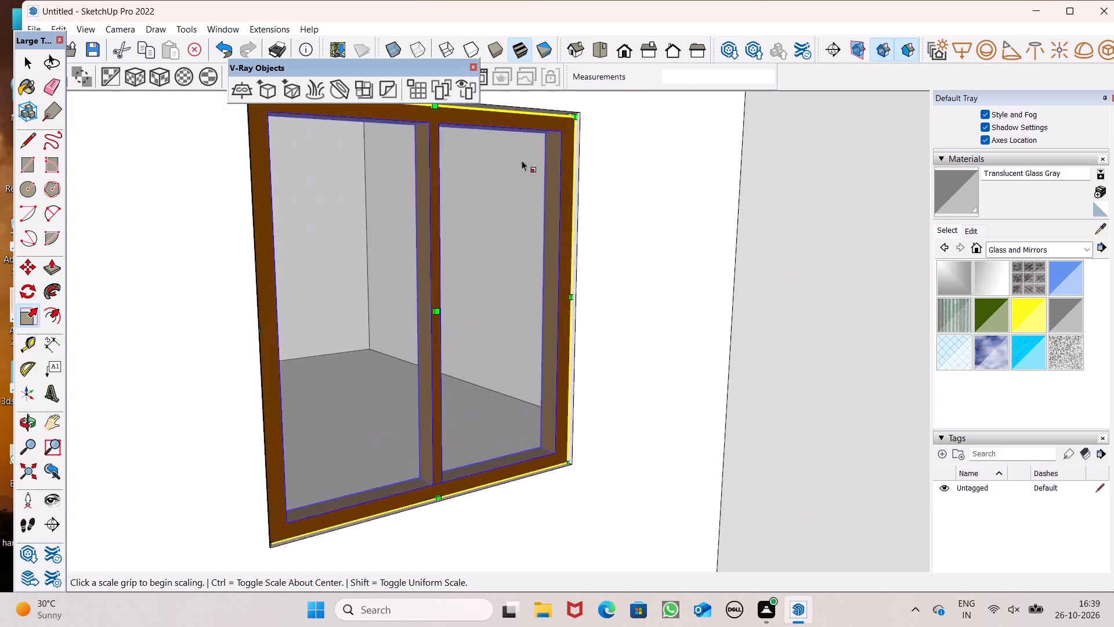
scroll(524, 192, down, 6)
scroll(473, 134, up, 14)
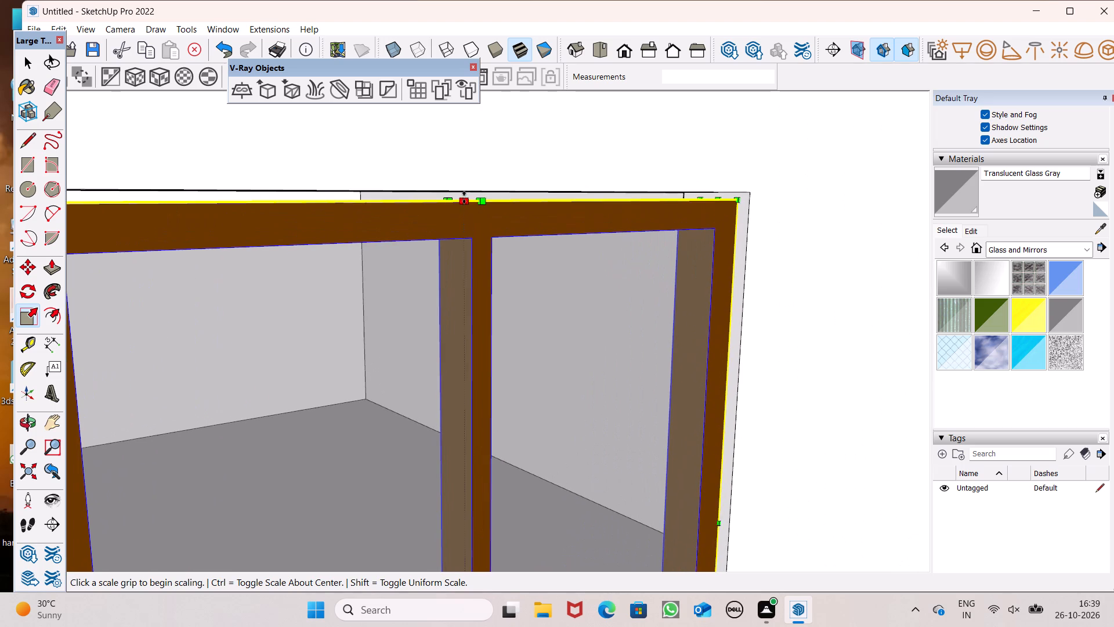
drag(464, 199, 466, 181)
Deselect the window group and examine the house front with its fitted doors and windows on both floors.
scroll(460, 175, down, 14)
middle_drag(475, 190, 400, 204)
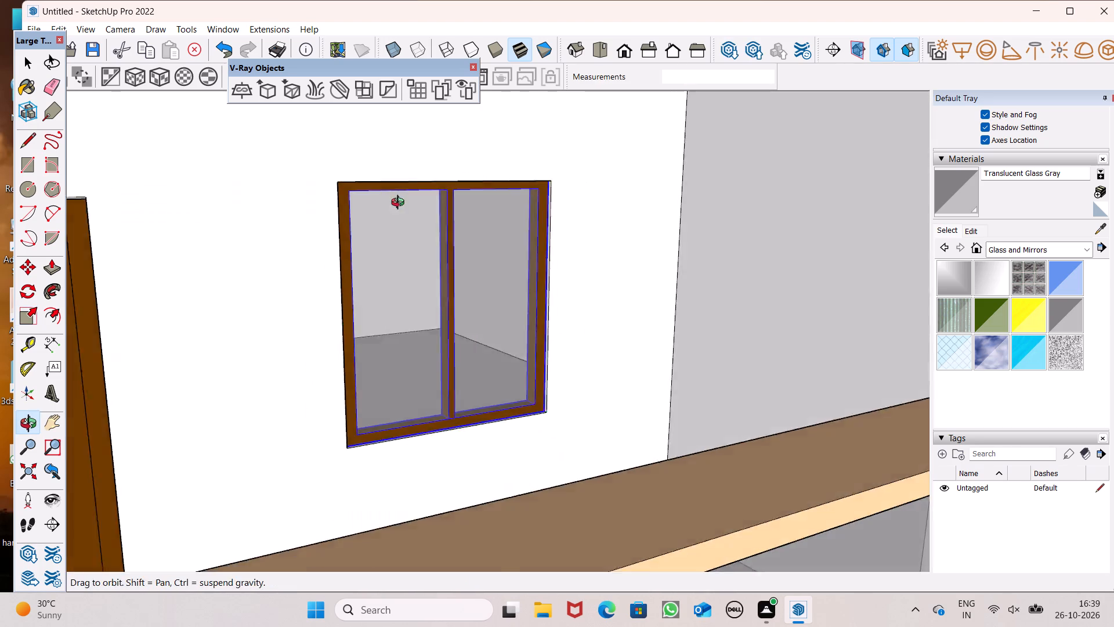
middle_drag(400, 204, 390, 203)
scroll(392, 206, up, 1)
scroll(390, 190, down, 10)
scroll(277, 261, up, 4)
middle_click(207, 282)
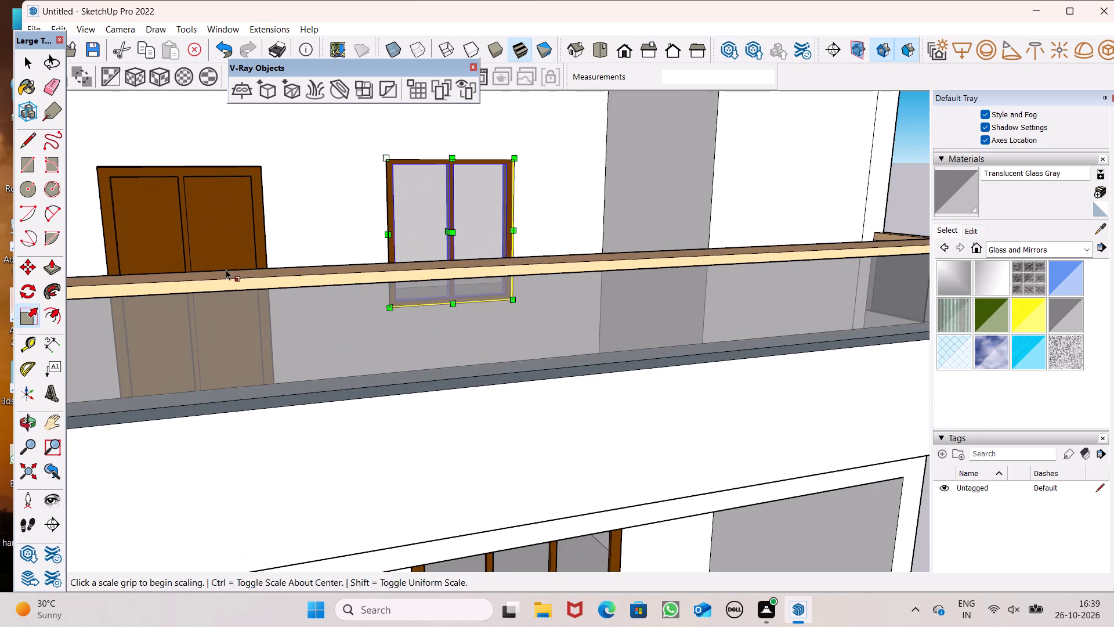
key(space)
scroll(252, 247, down, 6)
middle_click(205, 315)
scroll(205, 315, up, 1)
key(space)
click(791, 320)
scroll(657, 273, down, 2)
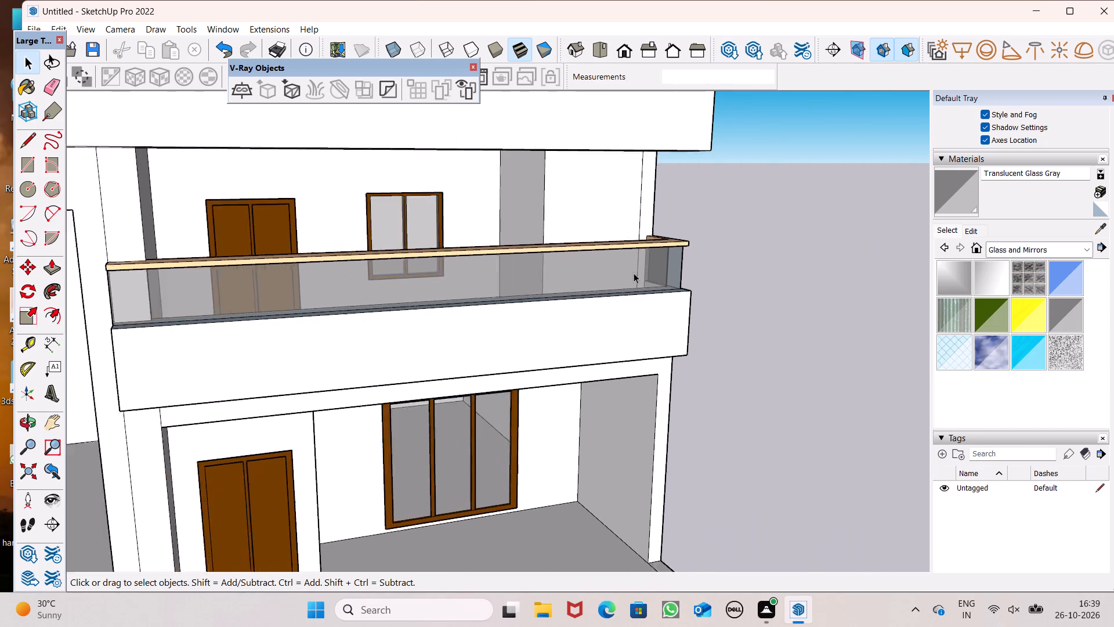
scroll(634, 273, down, 1)
middle_drag(523, 327, 515, 306)
scroll(519, 319, up, 1)
scroll(512, 288, down, 4)
middle_drag(513, 310, 399, 348)
scroll(483, 265, down, 4)
middle_drag(533, 283, 533, 284)
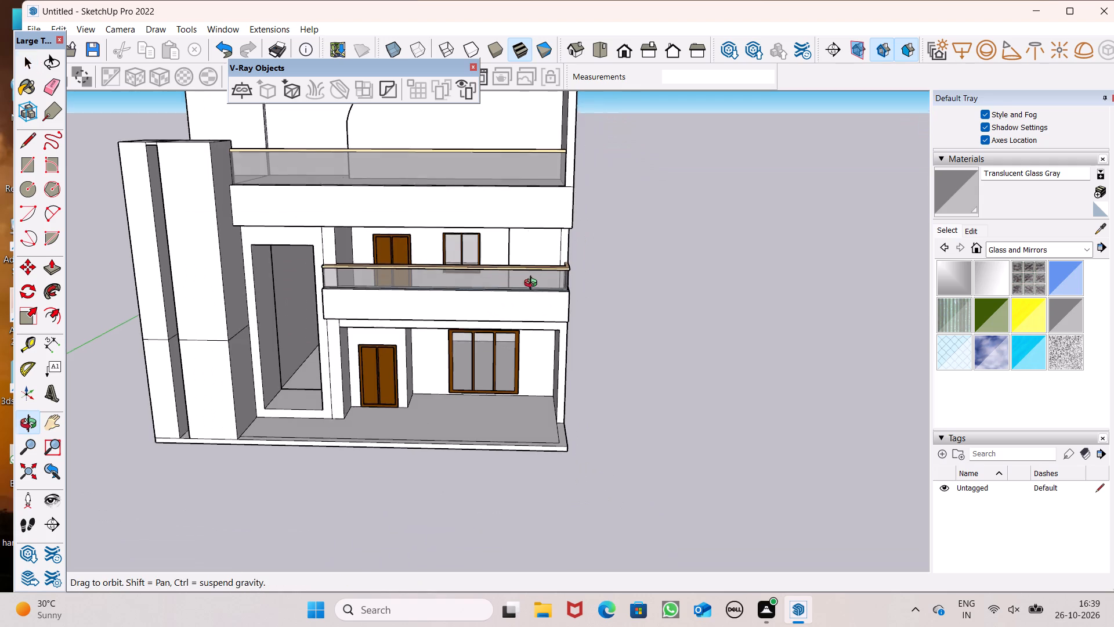
middle_drag(533, 284, 531, 292)
scroll(531, 292, up, 1)
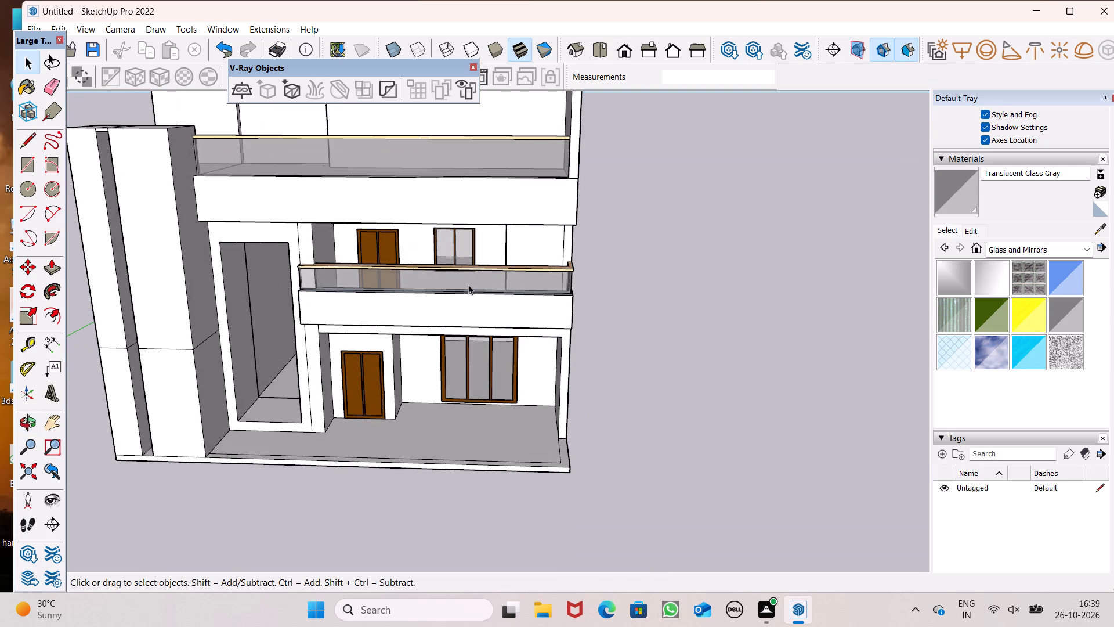
middle_drag(500, 297, 490, 278)
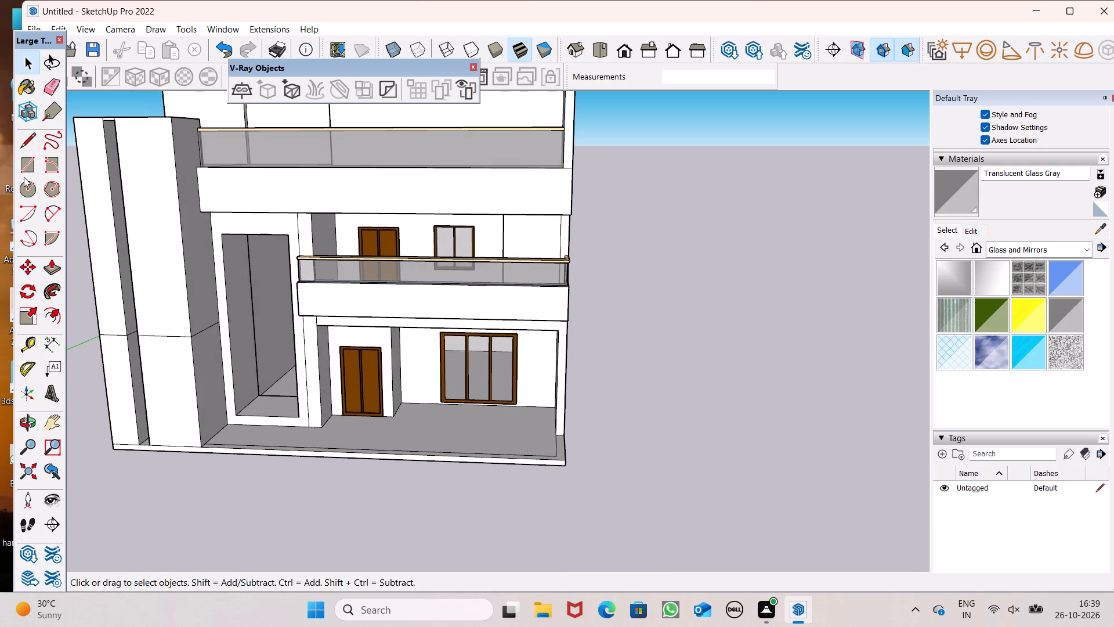
Draw an upright rectangle about 3' 9" wide and 10' 5" high in the empty space beside the house.
click(24, 177)
scroll(234, 257, down, 2)
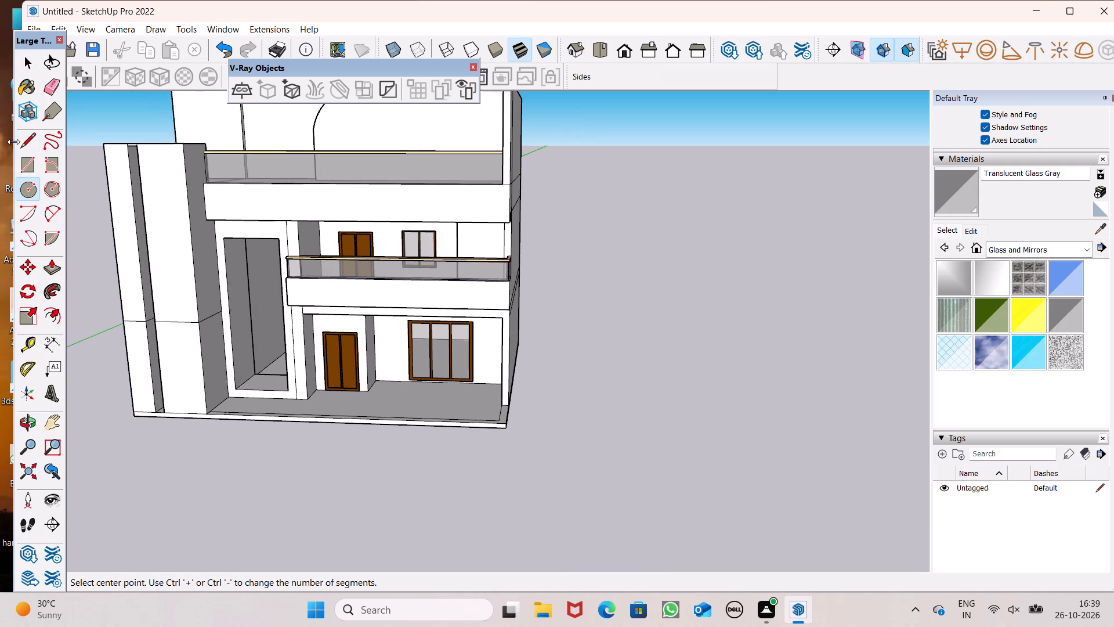
click(16, 172)
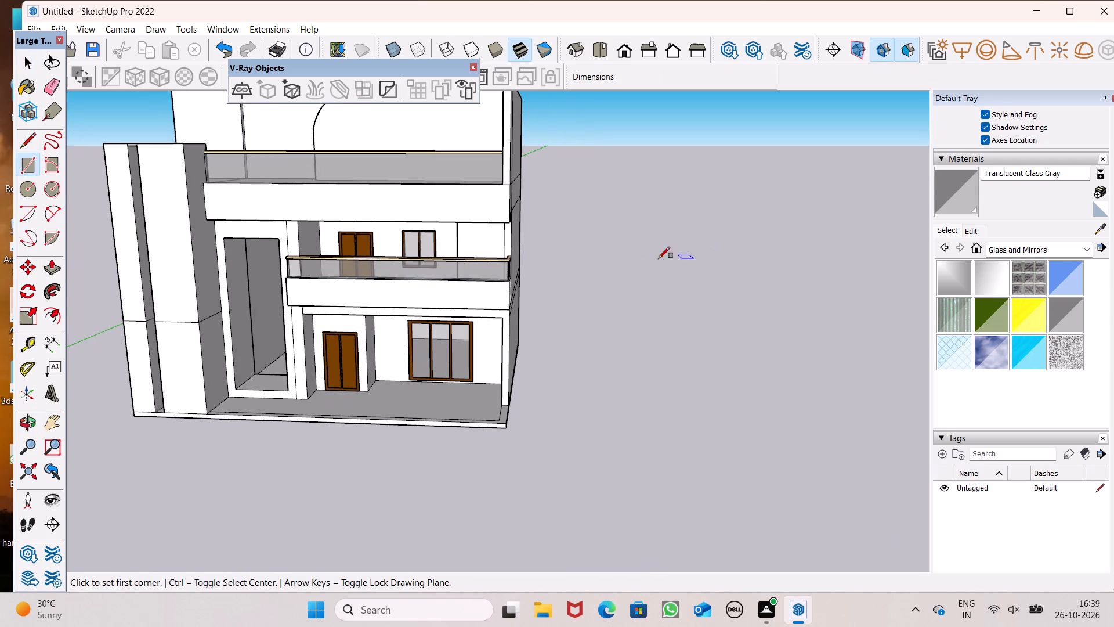
scroll(598, 241, down, 2)
middle_drag(605, 278, 618, 232)
click(619, 182)
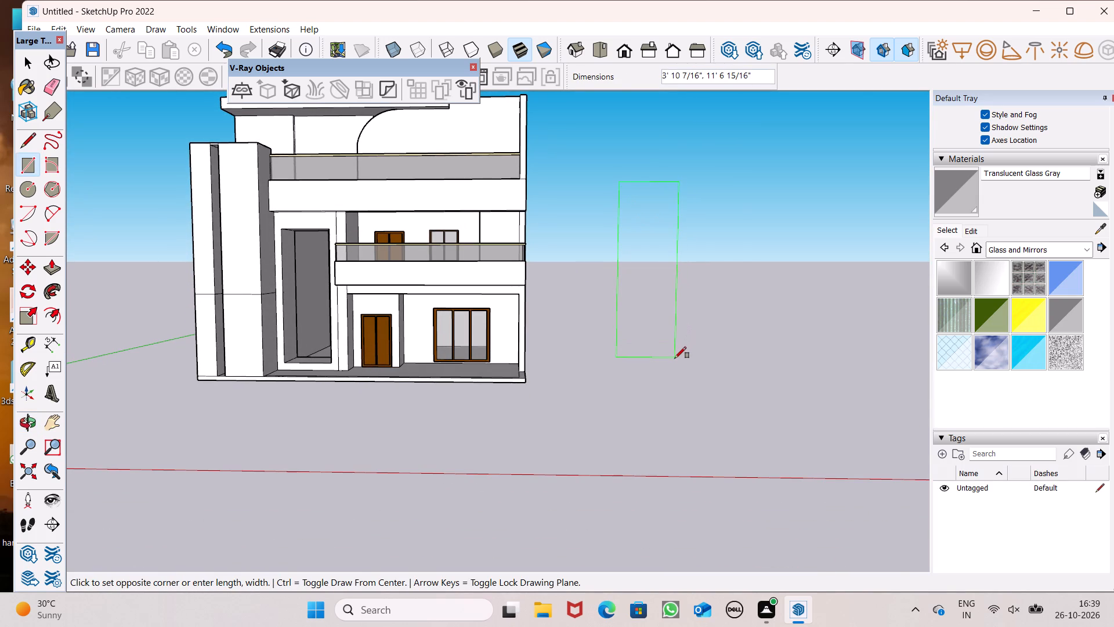
click(674, 341)
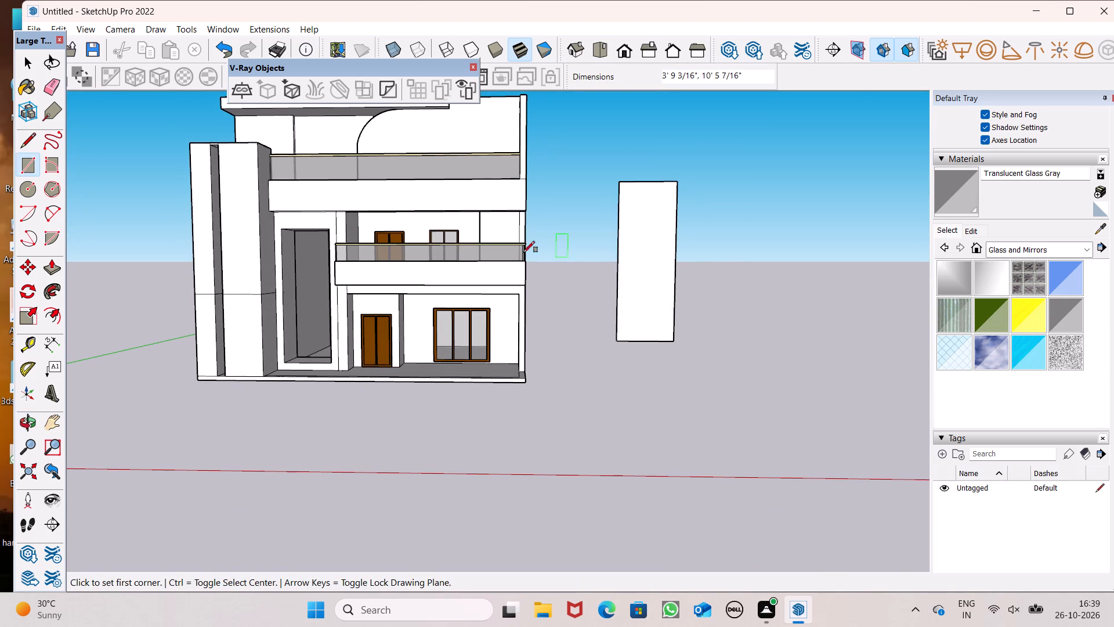
Offset the outline of the tall rectangle slightly inward to form a narrow frame border.
click(53, 315)
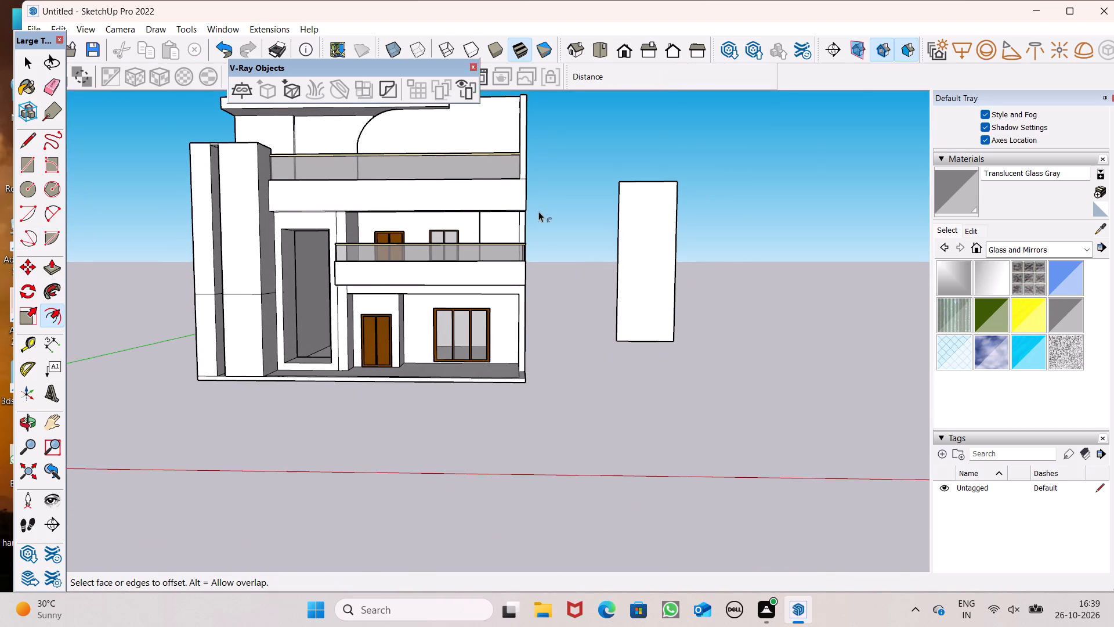
scroll(538, 211, up, 4)
scroll(674, 192, down, 1)
scroll(740, 170, up, 2)
drag(722, 172, 721, 175)
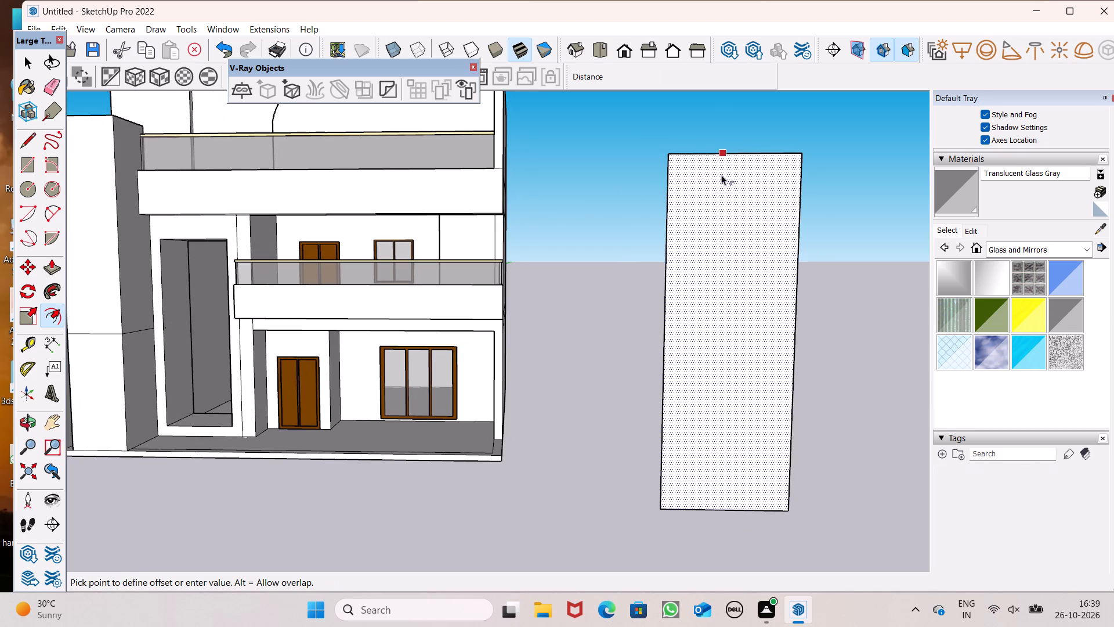
drag(721, 175, 708, 160)
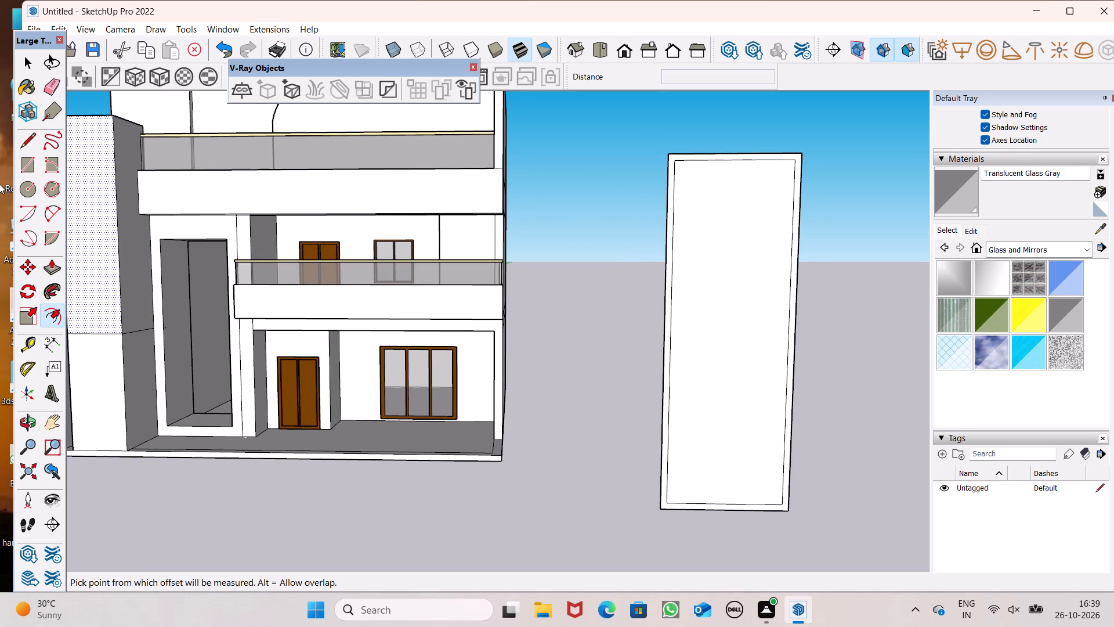
Draw a thin horizontal bar across the frame's upper part between its inner edges, about 3" high and 3' 4 3/4" wide.
click(23, 158)
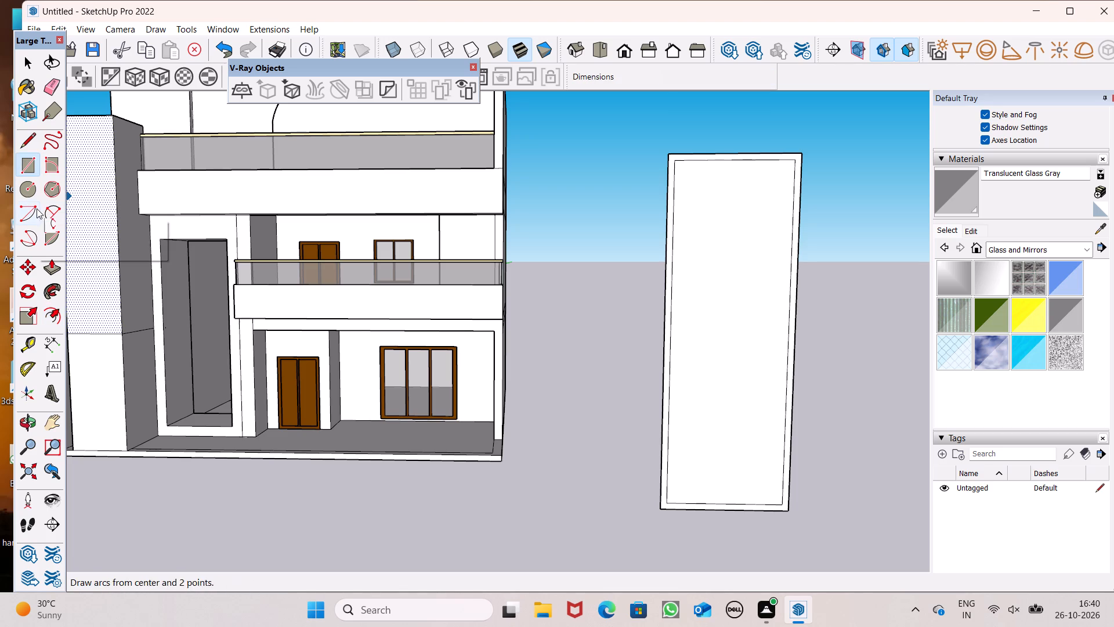
scroll(37, 208, down, 1)
scroll(814, 338, up, 1)
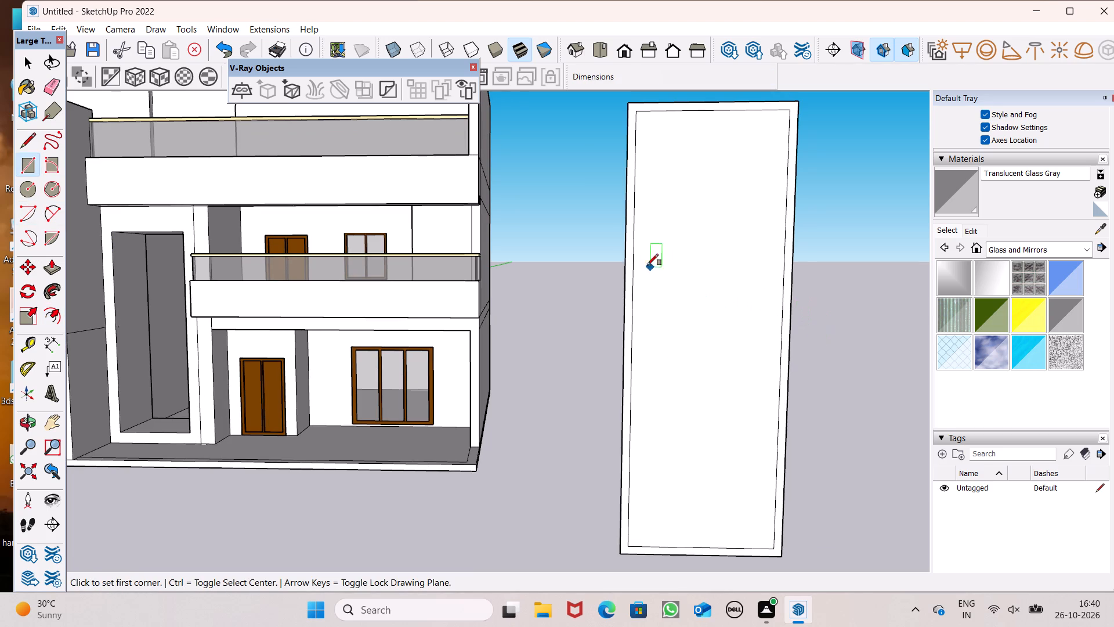
click(633, 249)
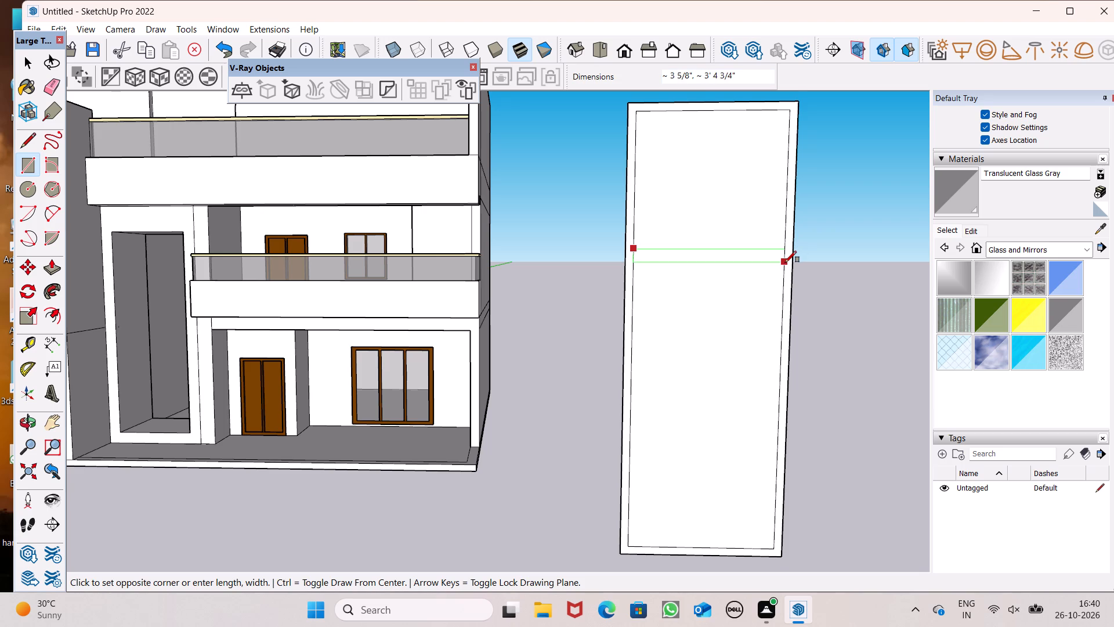
scroll(785, 262, up, 4)
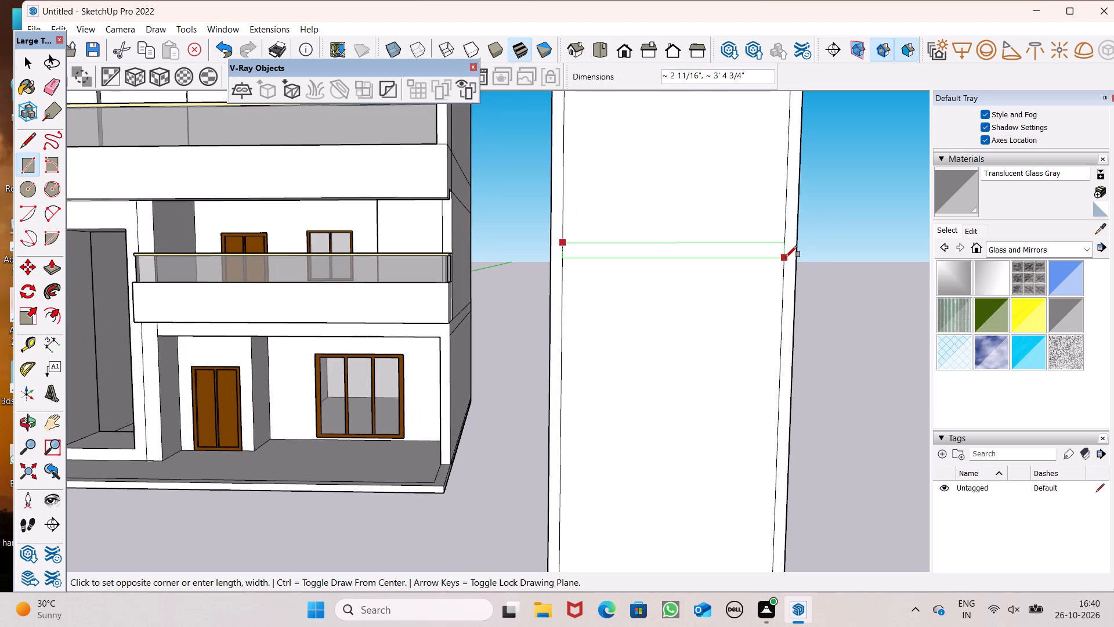
click(786, 255)
scroll(618, 261, down, 7)
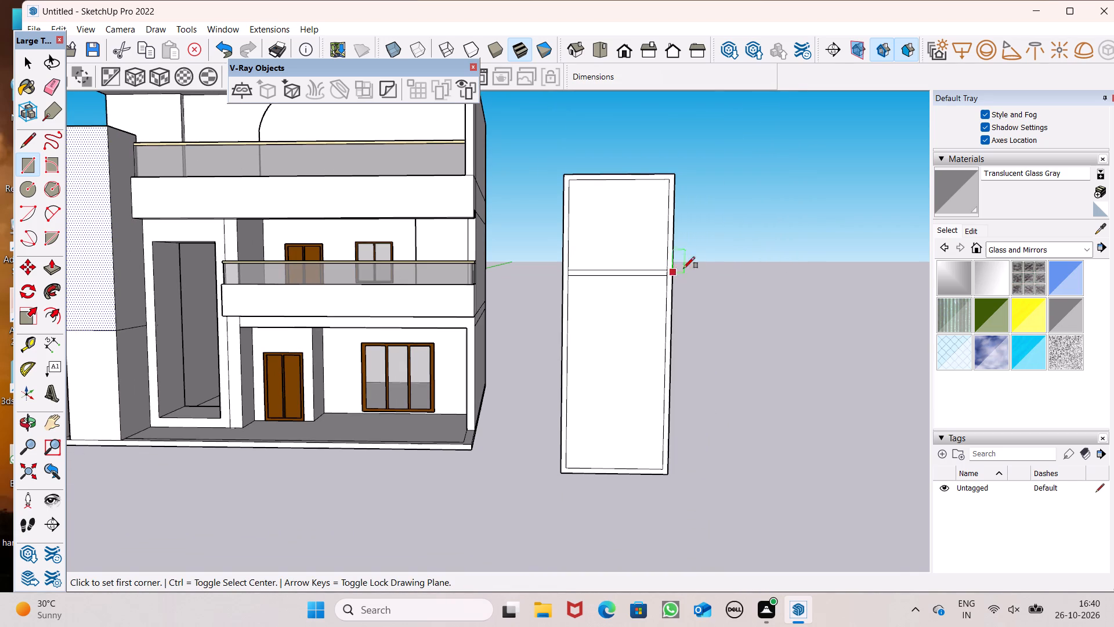
Move the horizontal bar with its edges down the frame by about 3 5/8".
key(space)
scroll(666, 241, up, 6)
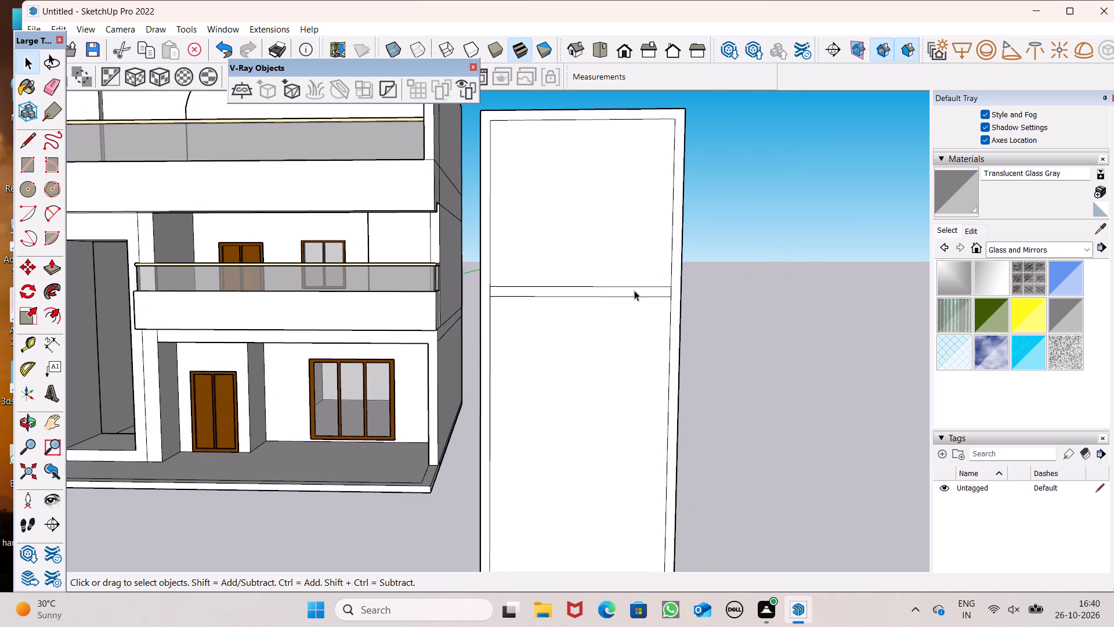
double_click(634, 290)
key(m)
key(Return)
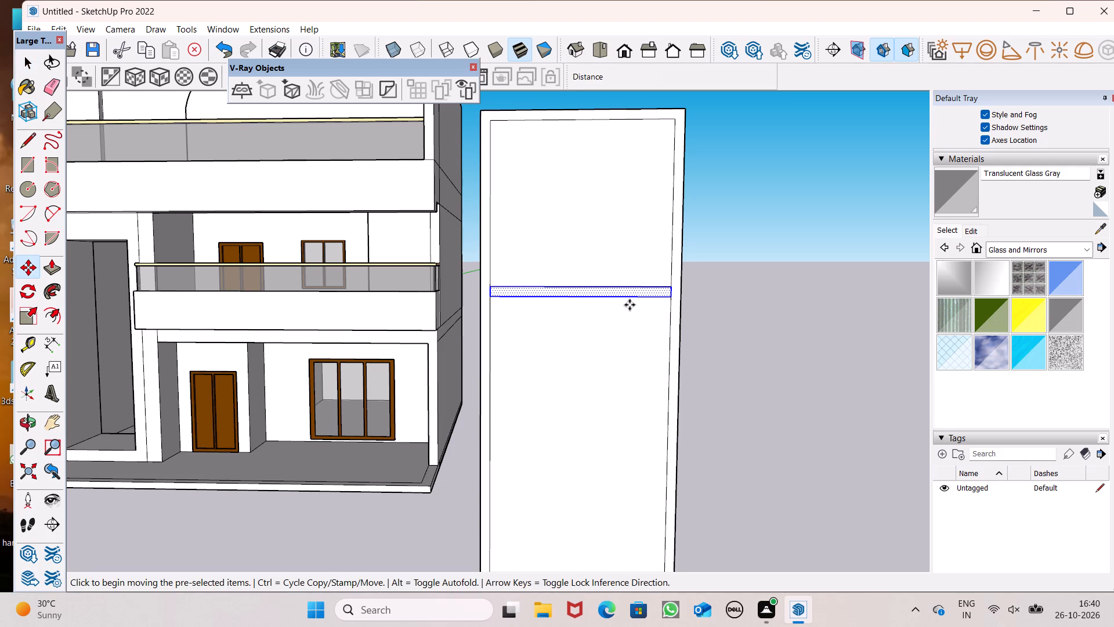
scroll(618, 246, down, 5)
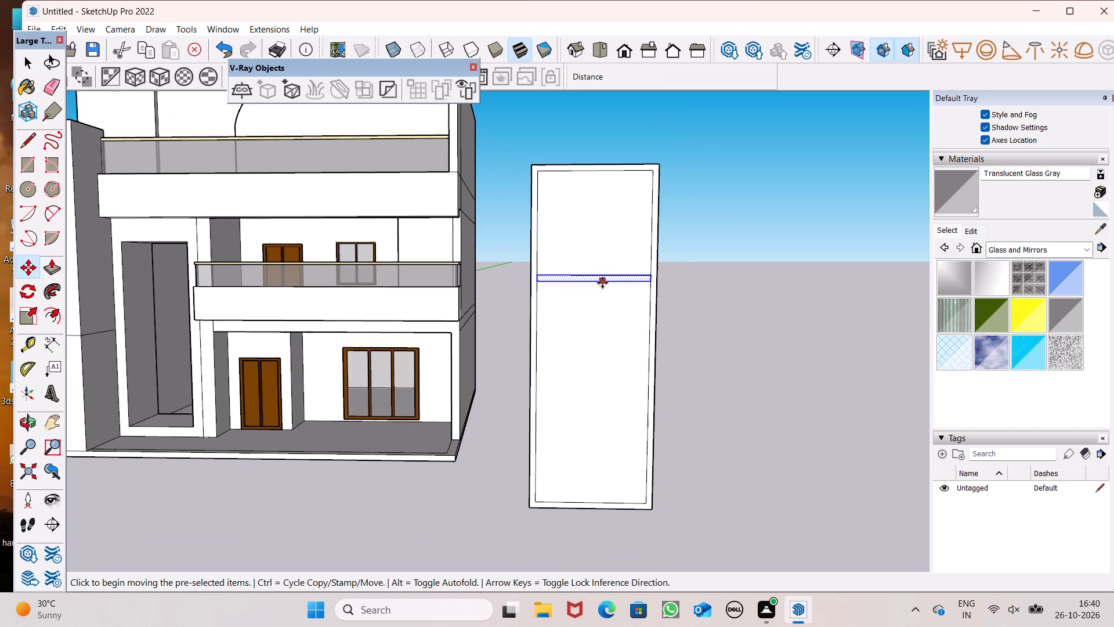
drag(602, 282, 598, 291)
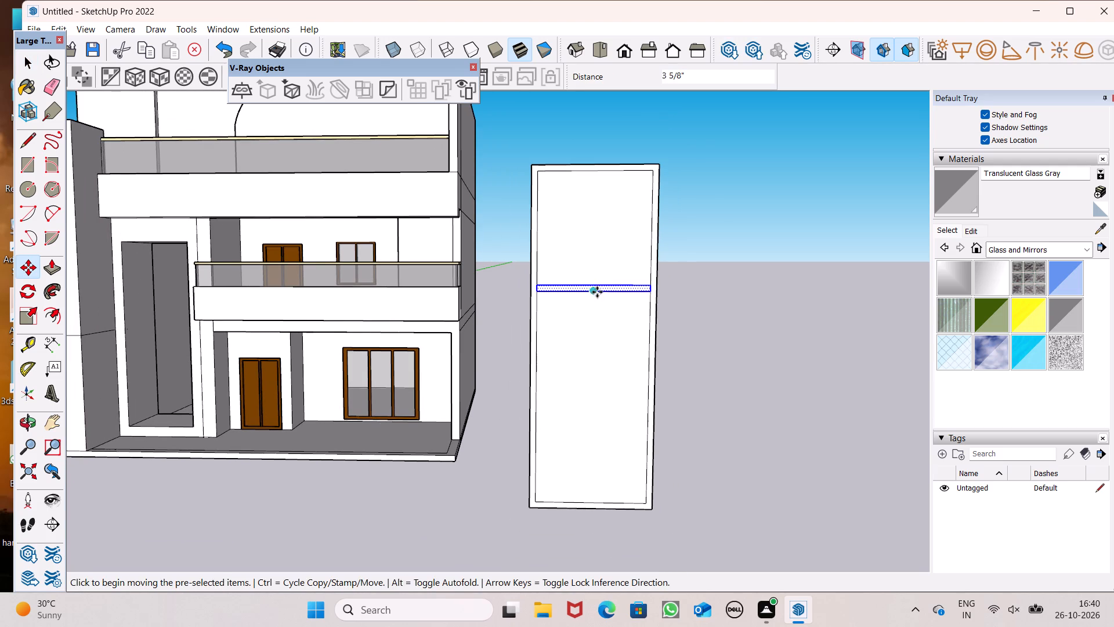
Copy the horizontal bar straight down into the lower part of the frame to divide it into three panes.
ctrl+drag(596, 292, 587, 412)
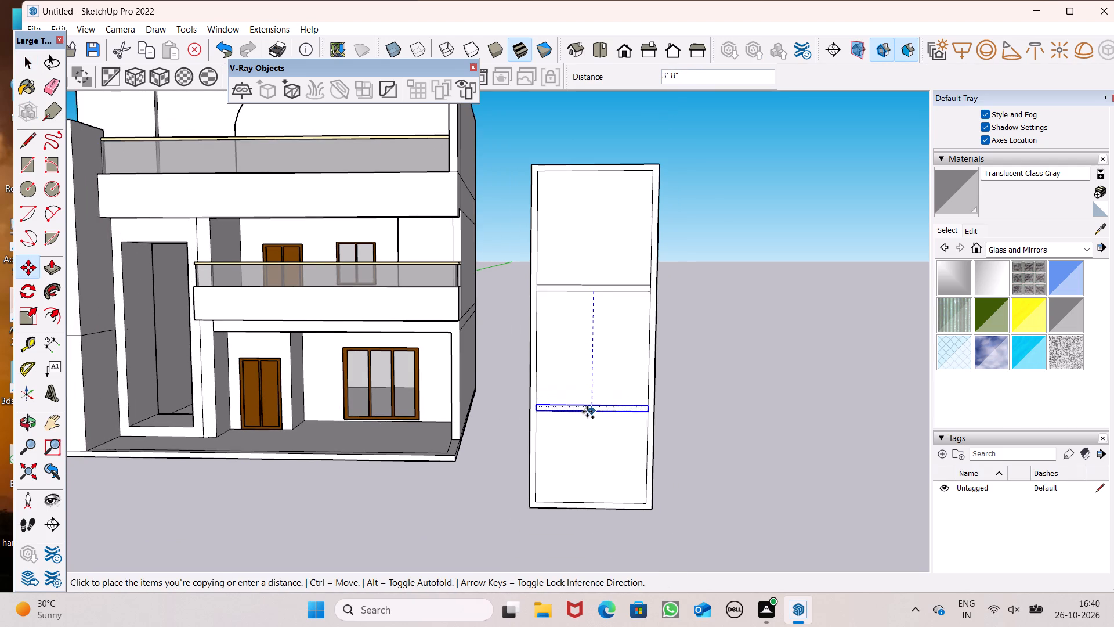
ctrl+drag(587, 412, 587, 406)
key(space)
click(683, 394)
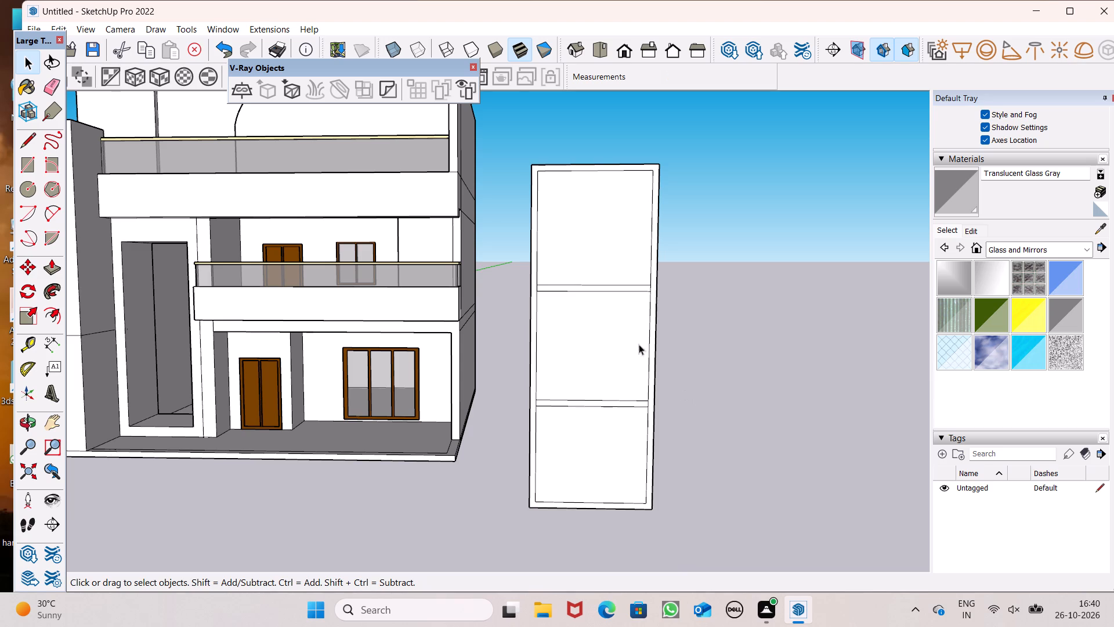
Erase the short edge segments at both ends of the upper horizontal bar to merge it with the surrounding frame.
click(50, 89)
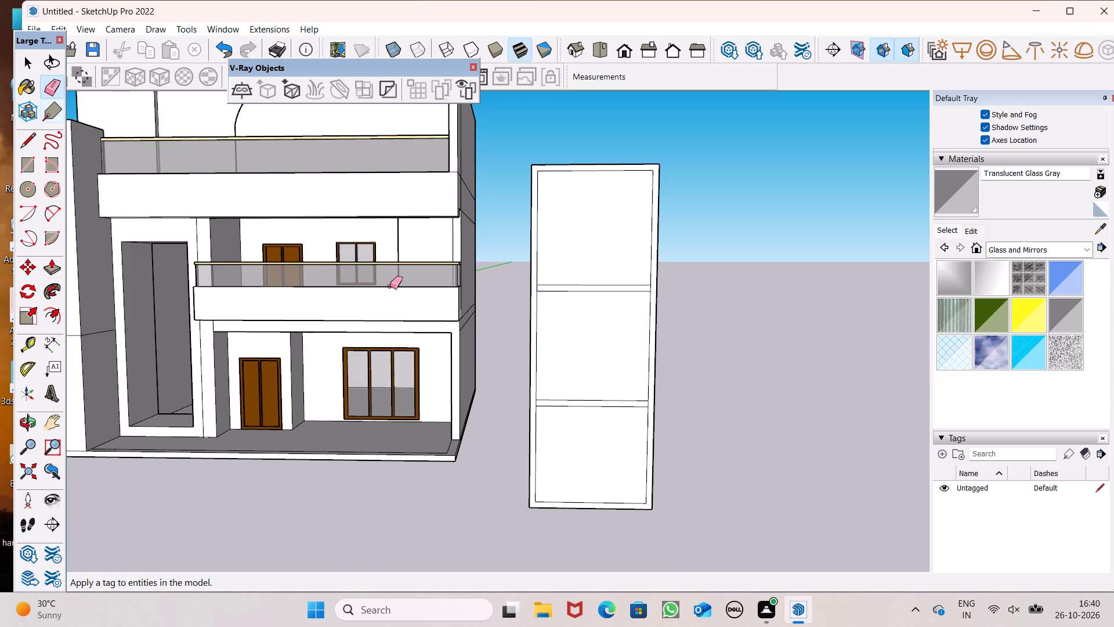
scroll(624, 327, up, 5)
scroll(671, 230, up, 6)
scroll(670, 286, up, 2)
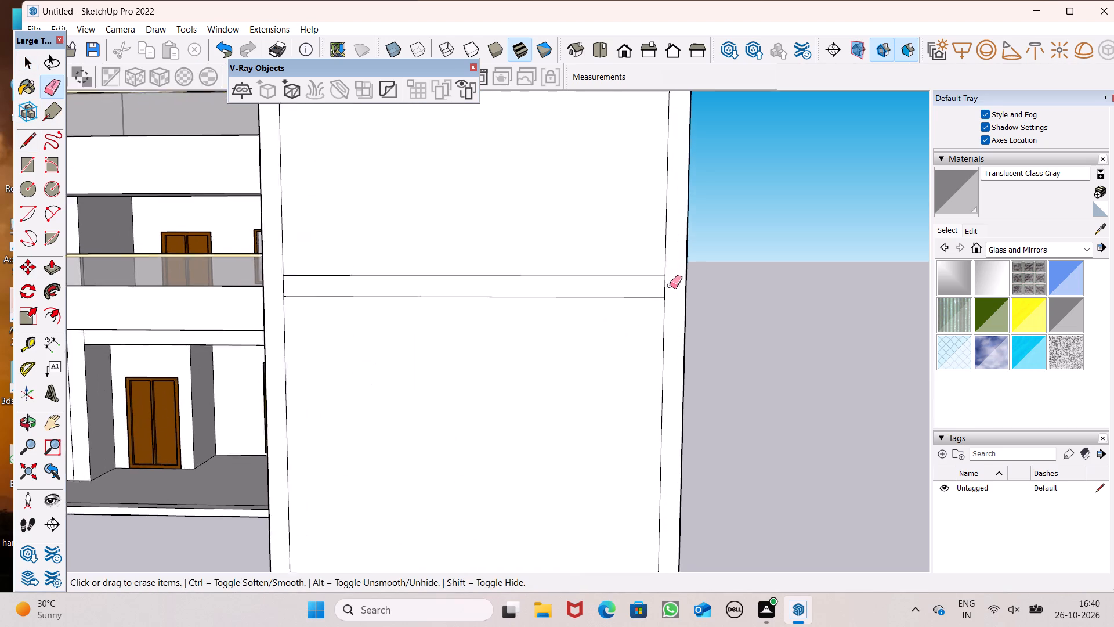
scroll(670, 286, up, 5)
drag(669, 286, 654, 297)
scroll(668, 270, down, 7)
scroll(365, 298, up, 3)
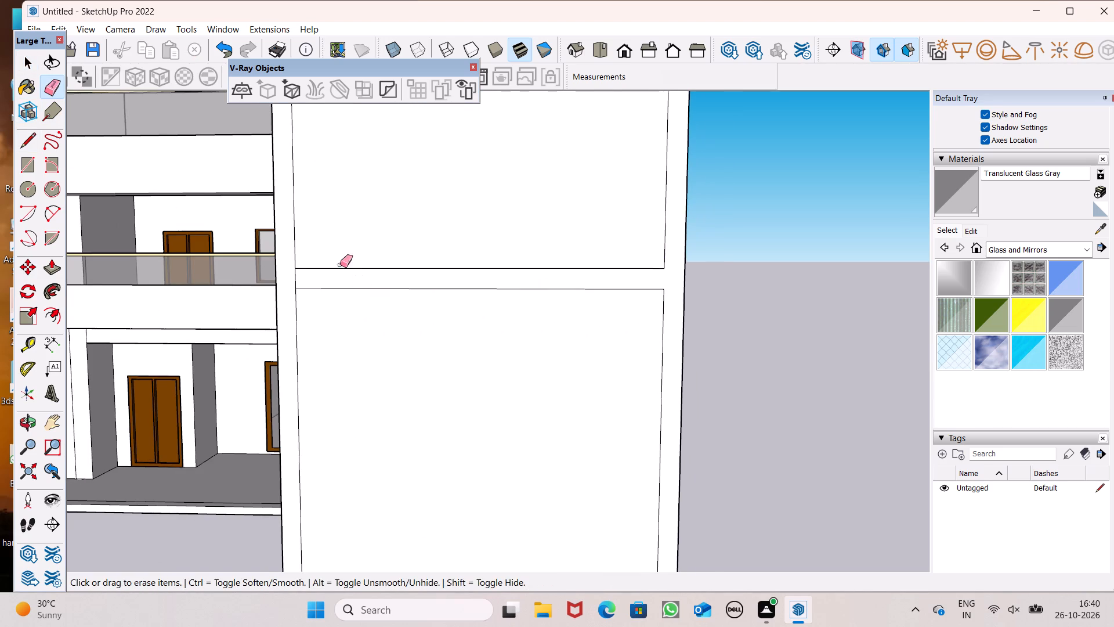
drag(281, 283, 299, 283)
scroll(431, 229, down, 6)
scroll(560, 481, up, 3)
scroll(527, 318, down, 2)
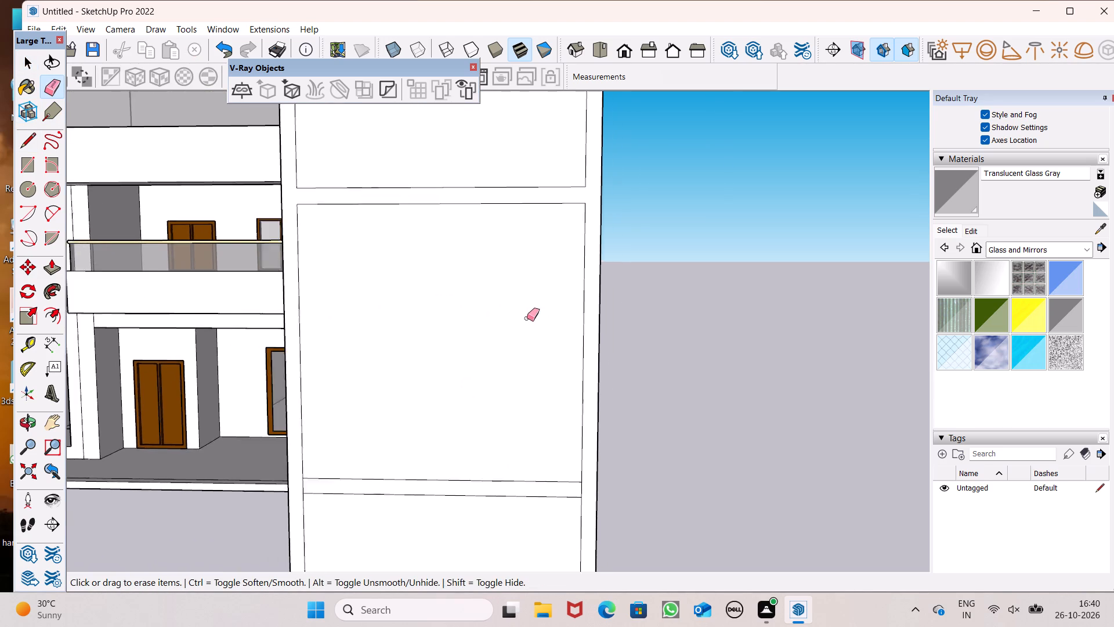
Erase the short edge segments at both ends of the lower horizontal bar to merge it with the frame.
scroll(527, 318, down, 5)
scroll(542, 430, up, 6)
click(574, 403)
scroll(594, 359, down, 4)
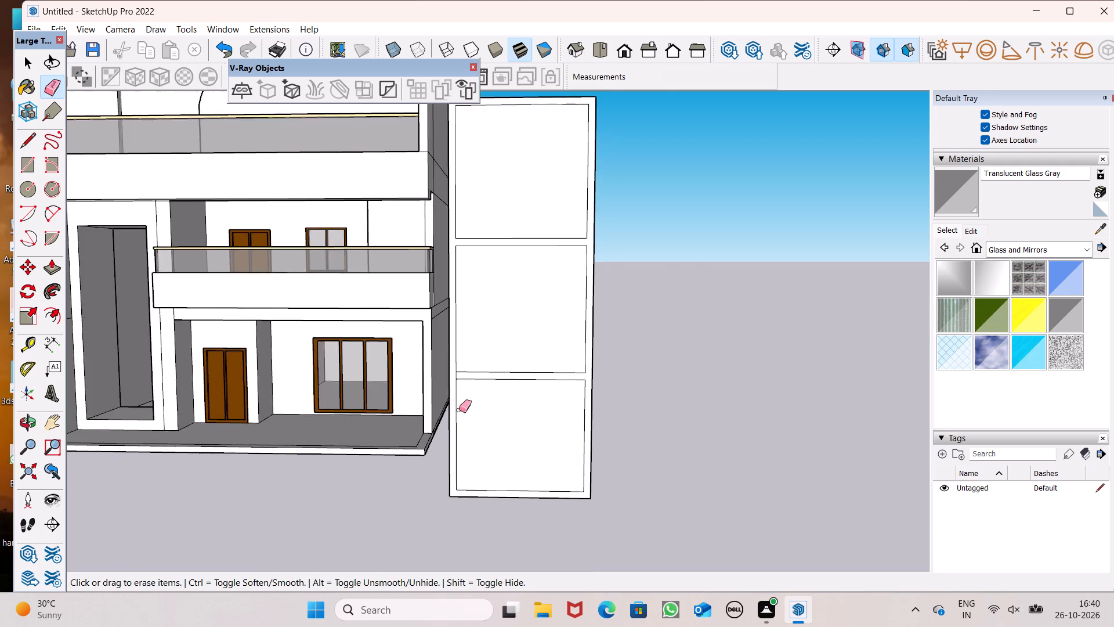
scroll(459, 410, up, 5)
drag(451, 359, 456, 355)
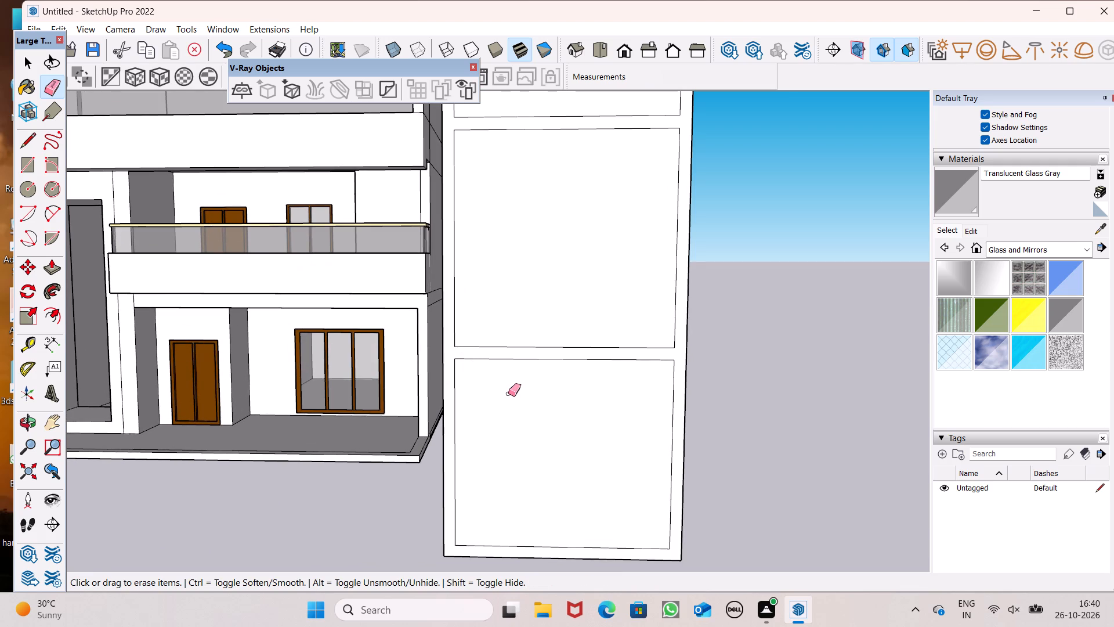
Paint all three panes of the tall window with Translucent Glass Blue.
click(1068, 278)
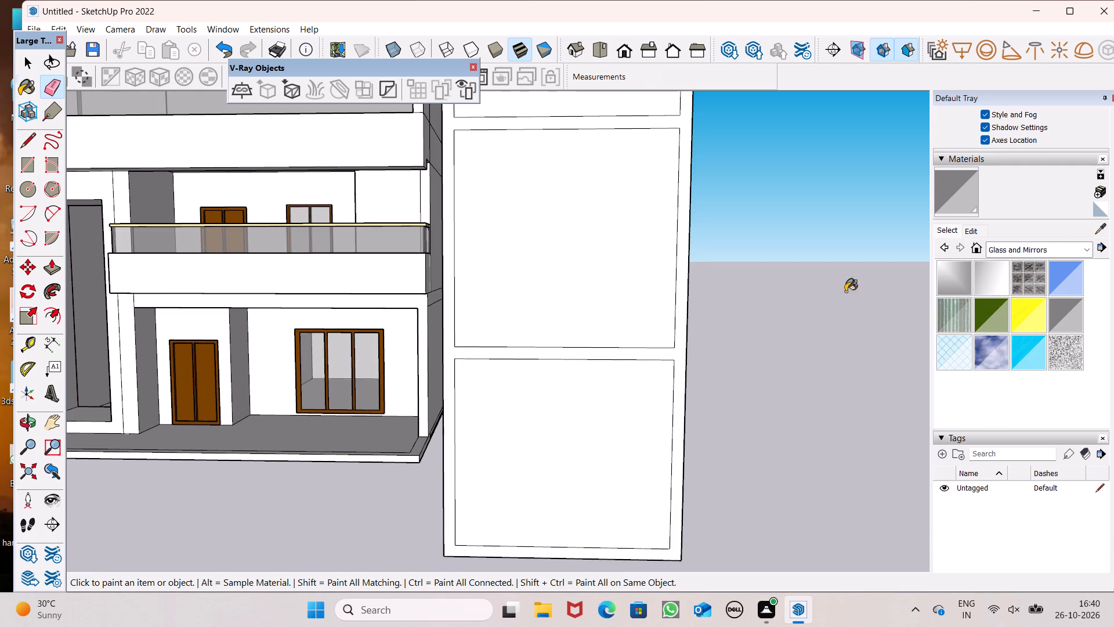
click(623, 286)
click(602, 369)
scroll(607, 395, down, 6)
click(560, 211)
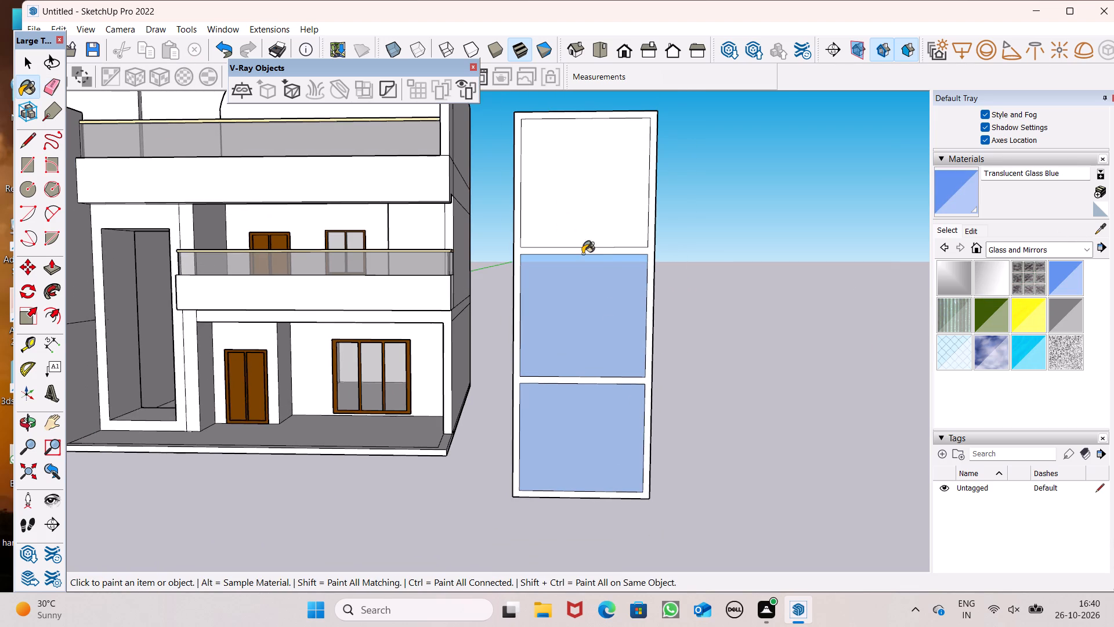
Recolour the panes' glass material to a yellow tint with RGB values 223, 205, 74.
click(1066, 253)
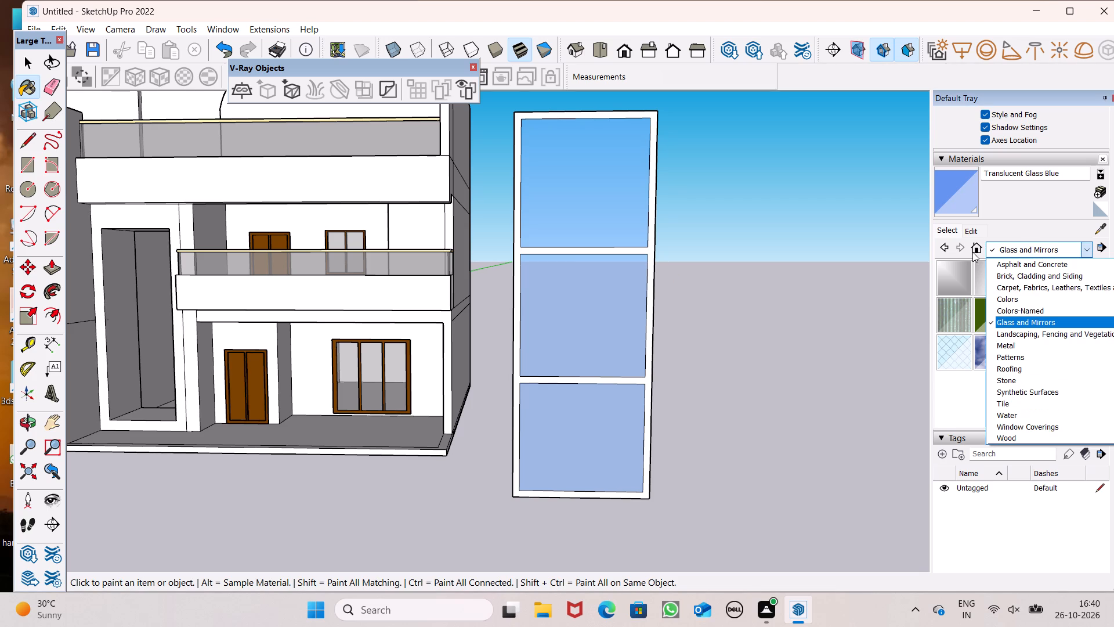
click(968, 234)
click(966, 231)
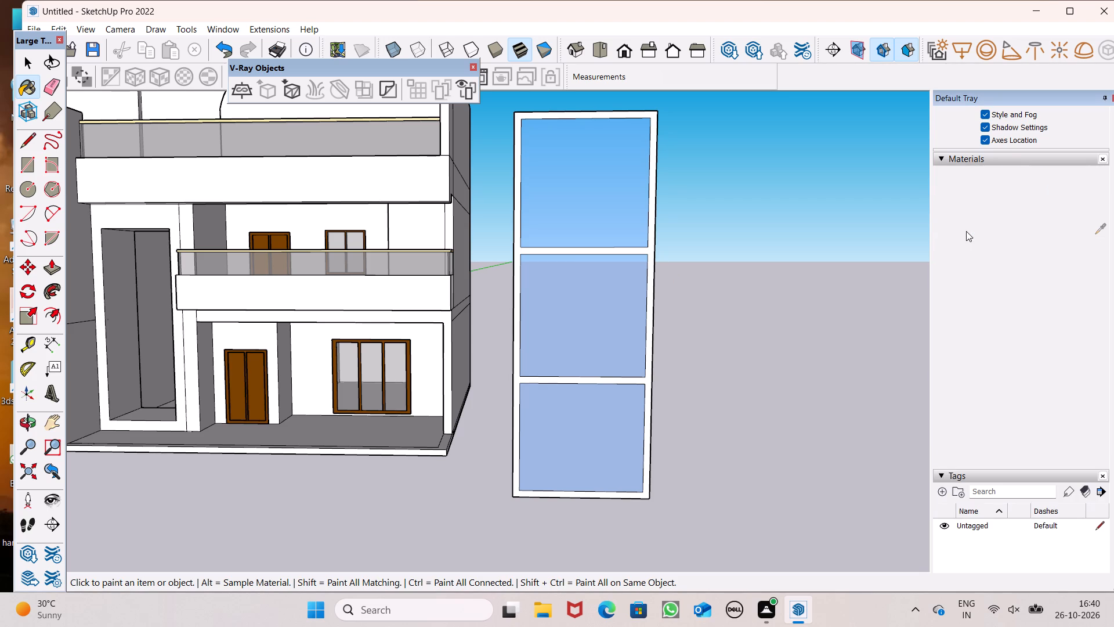
drag(1007, 324, 996, 326)
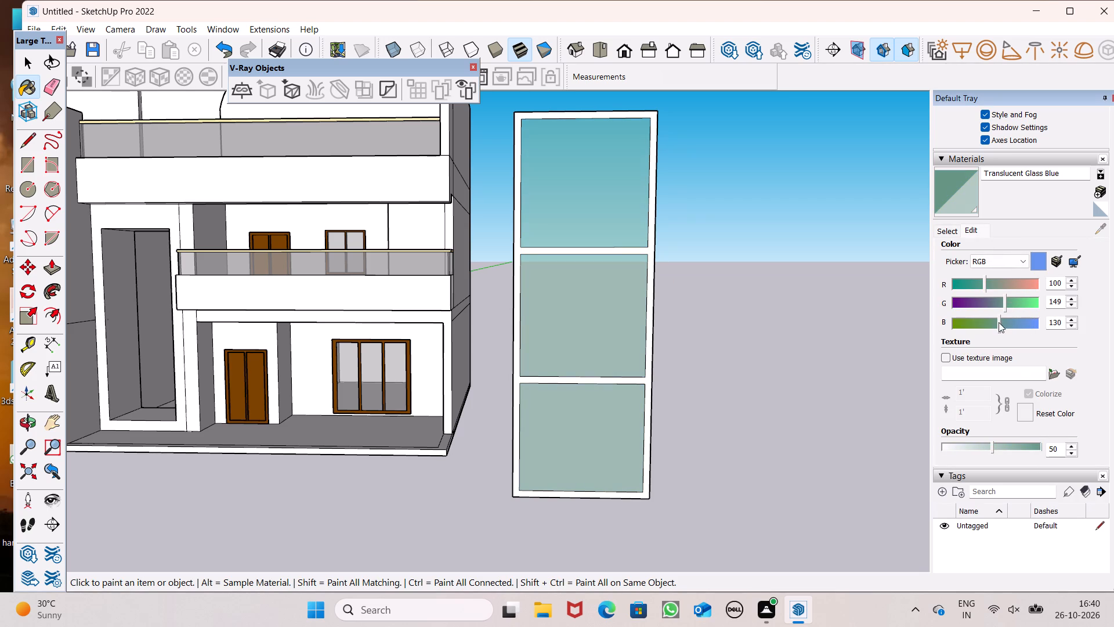
drag(998, 323, 991, 326)
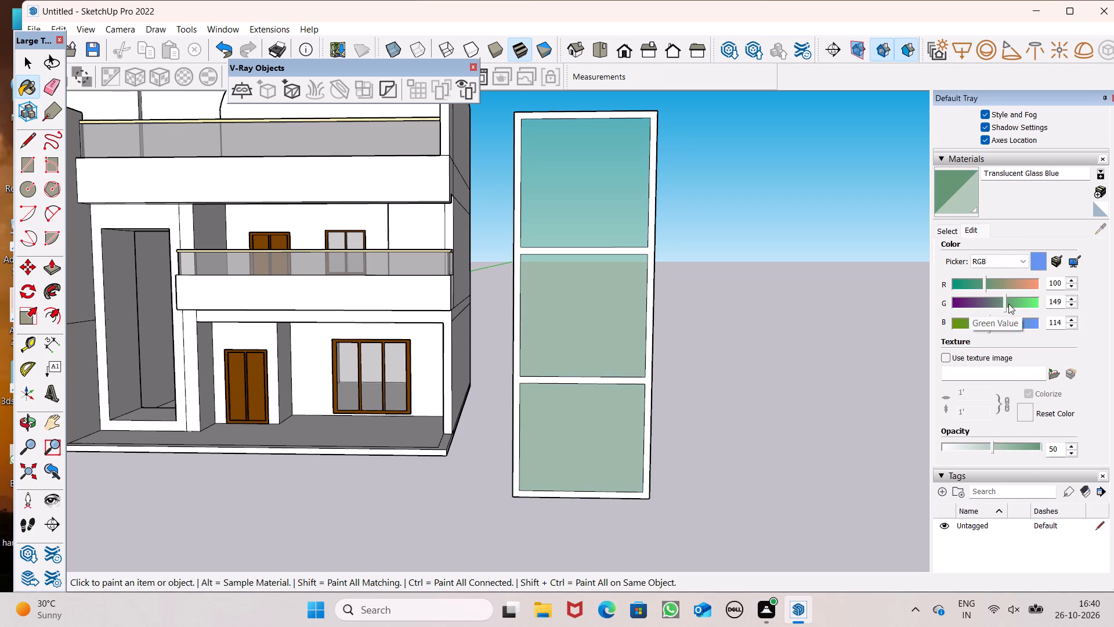
click(1002, 285)
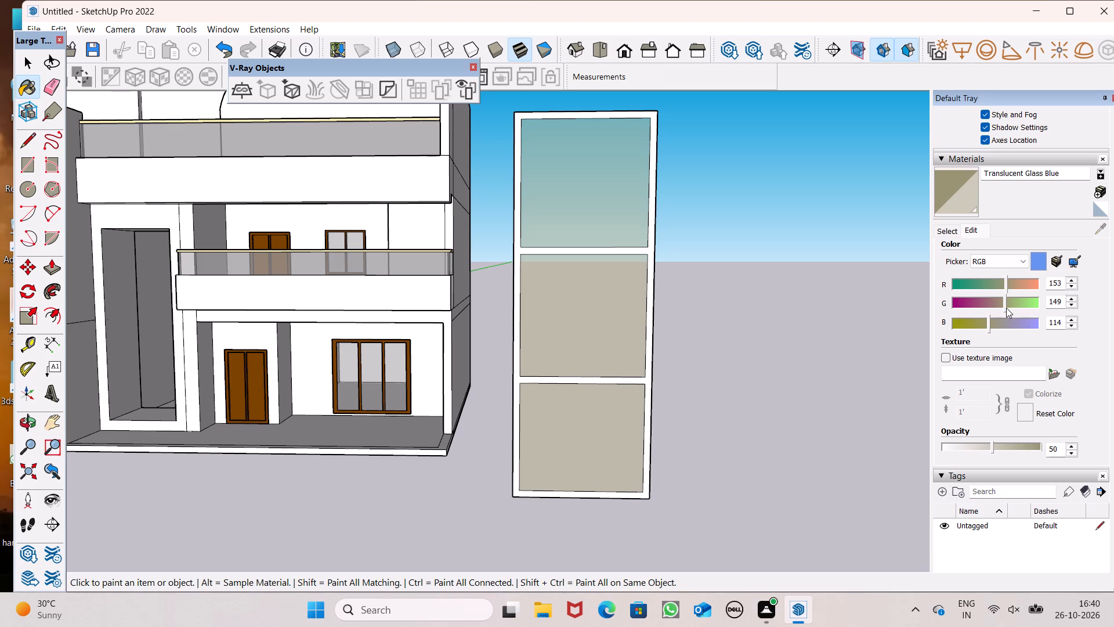
click(1006, 308)
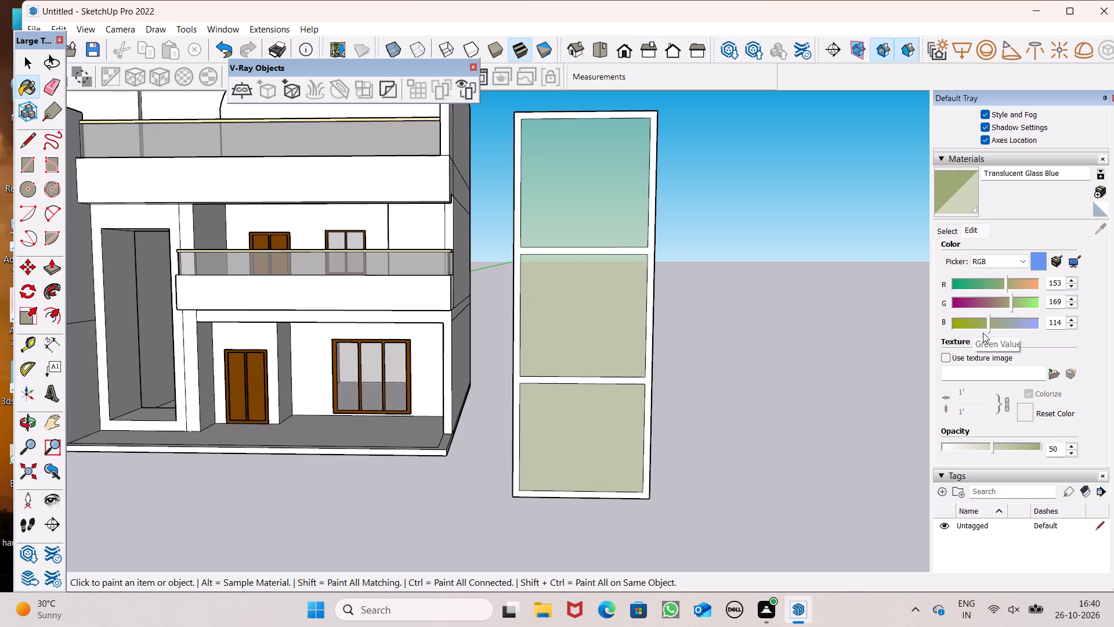
click(983, 332)
drag(1013, 297, 1019, 297)
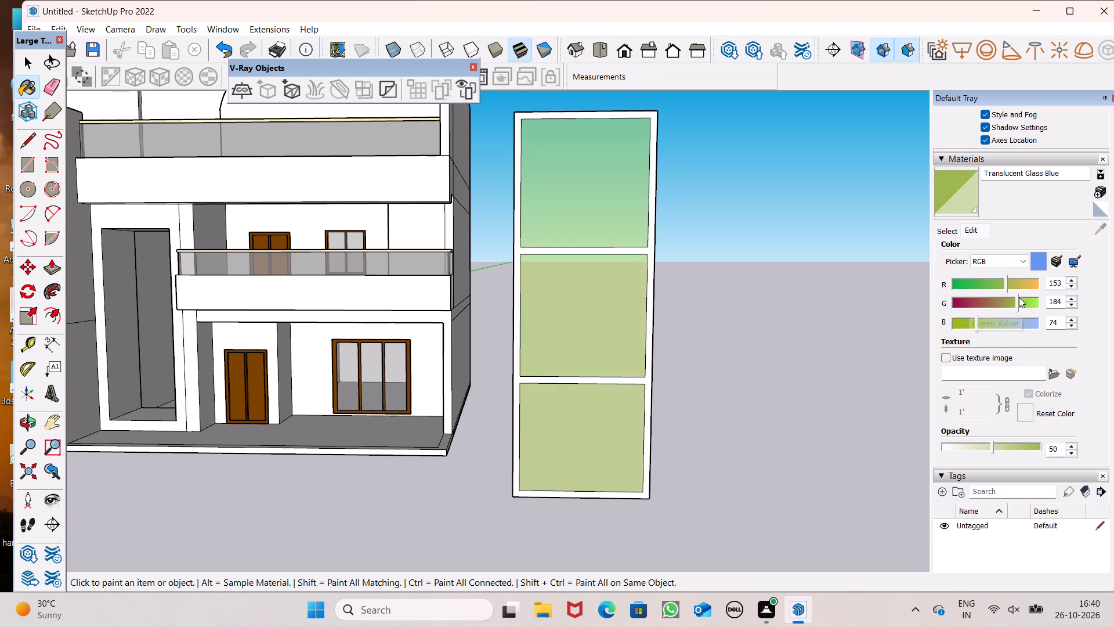
drag(1019, 297, 1019, 297)
drag(1009, 280, 1025, 278)
scroll(818, 284, down, 2)
key(space)
Paint the front of the tall window's frame and bars with the dark brown Color B08 from the Colors collection.
scroll(772, 297, down, 2)
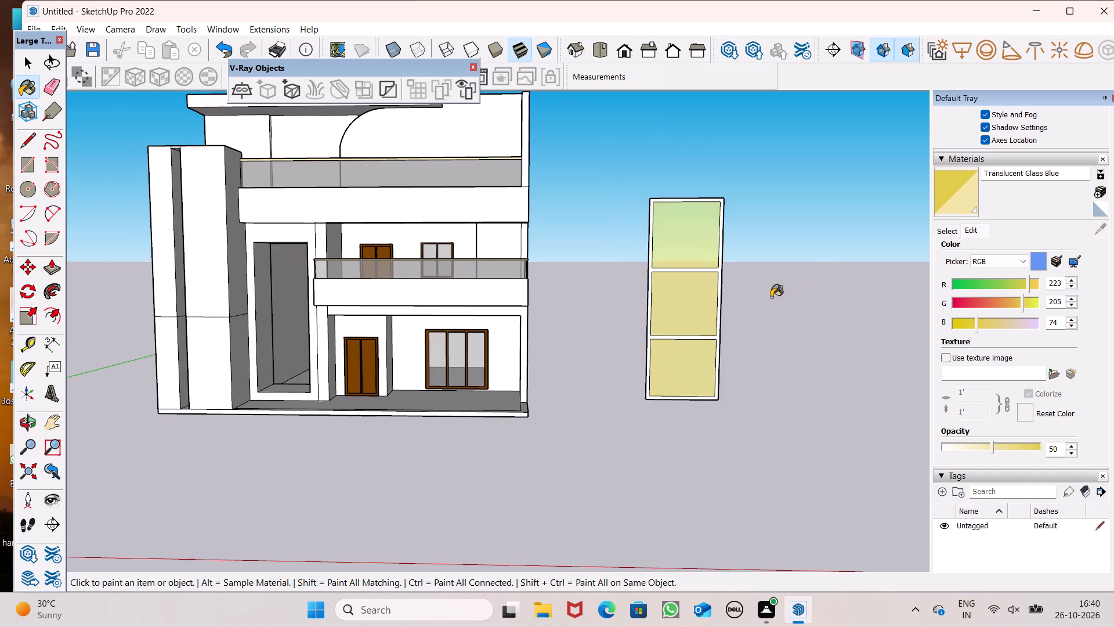
middle_drag(753, 318, 747, 346)
scroll(747, 346, up, 1)
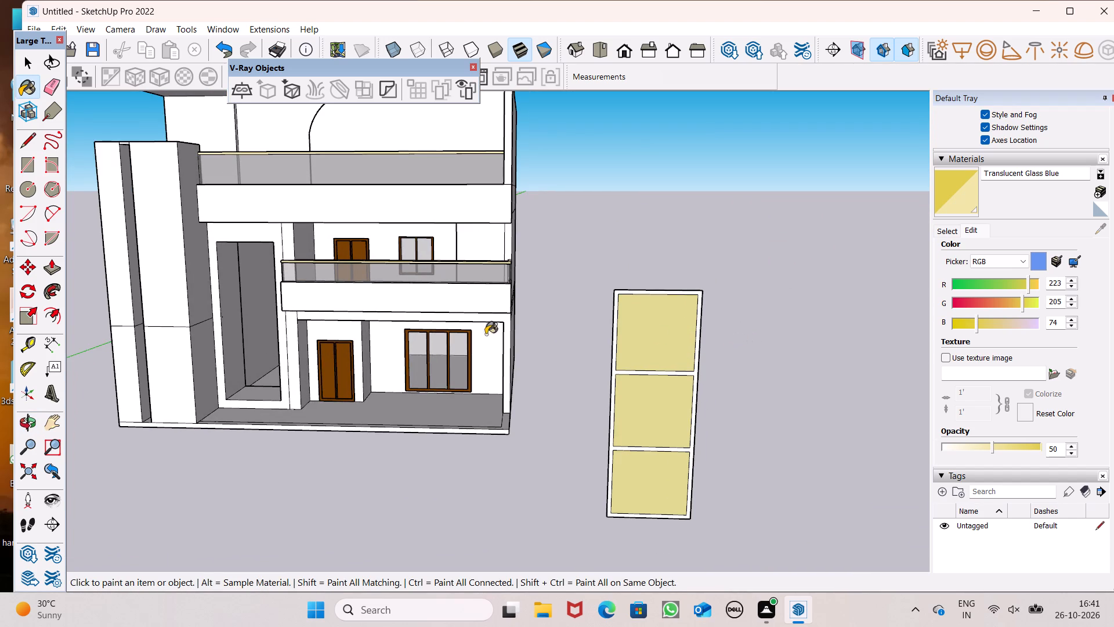
click(48, 265)
scroll(794, 264, down, 1)
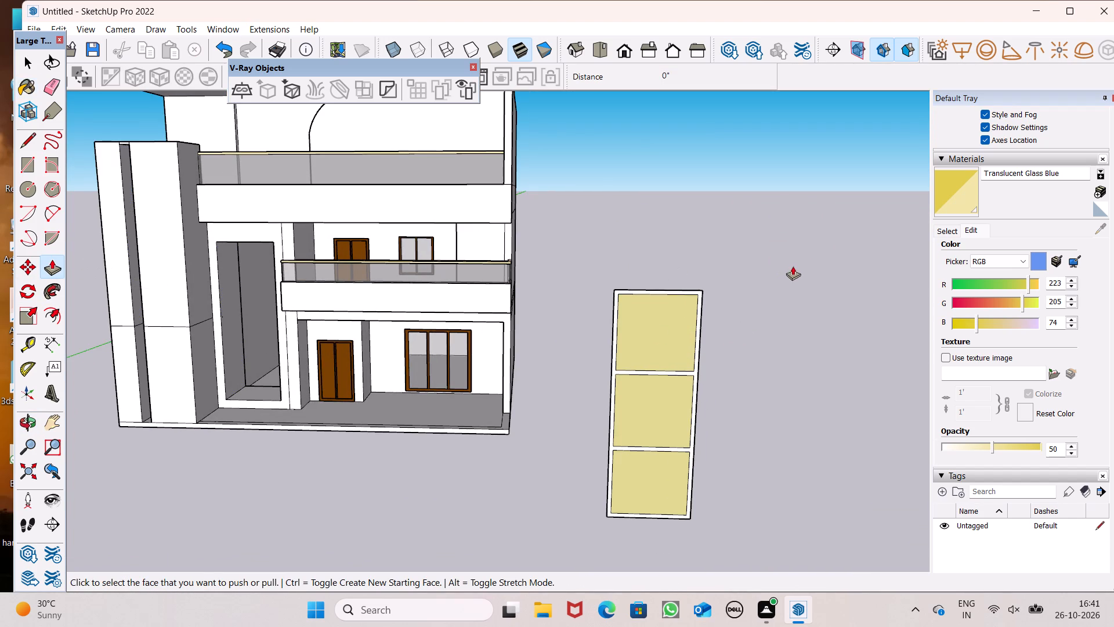
click(954, 231)
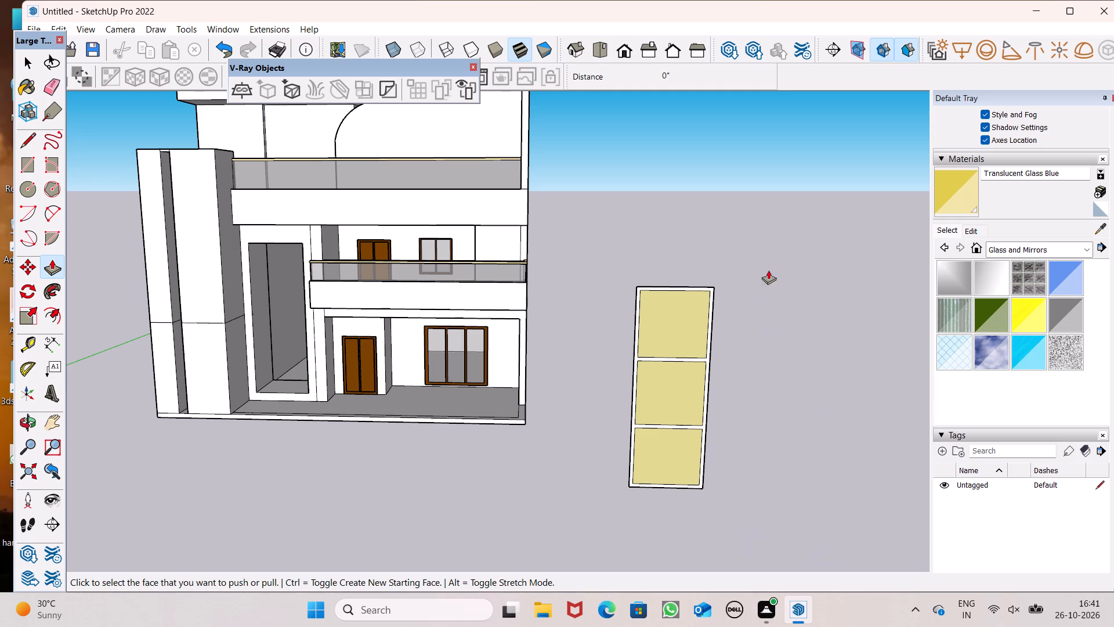
scroll(708, 328, down, 1)
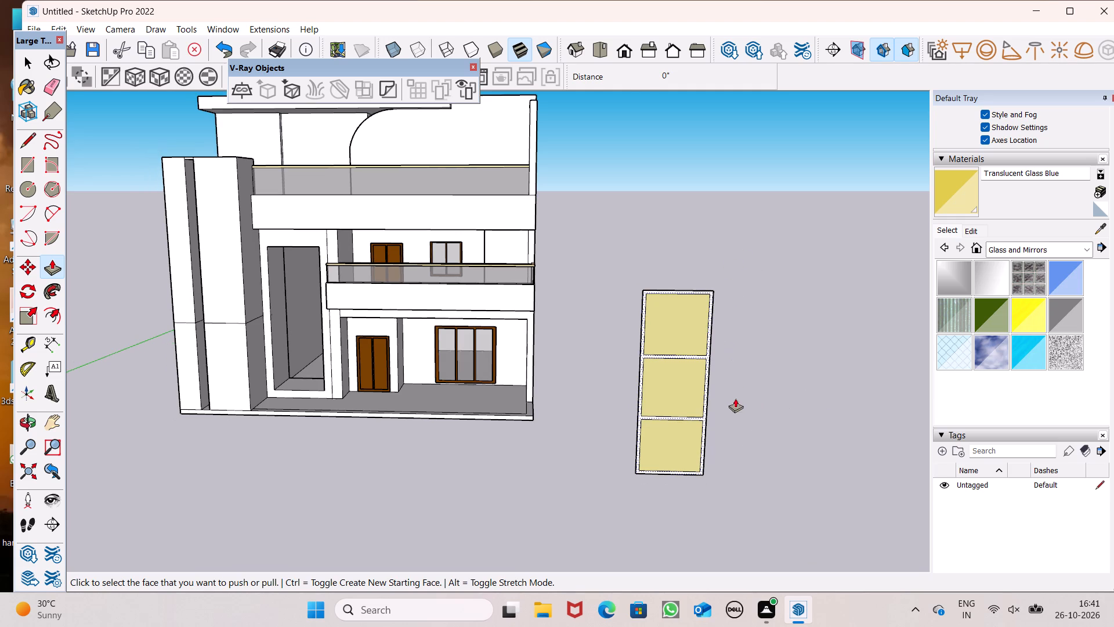
click(1062, 253)
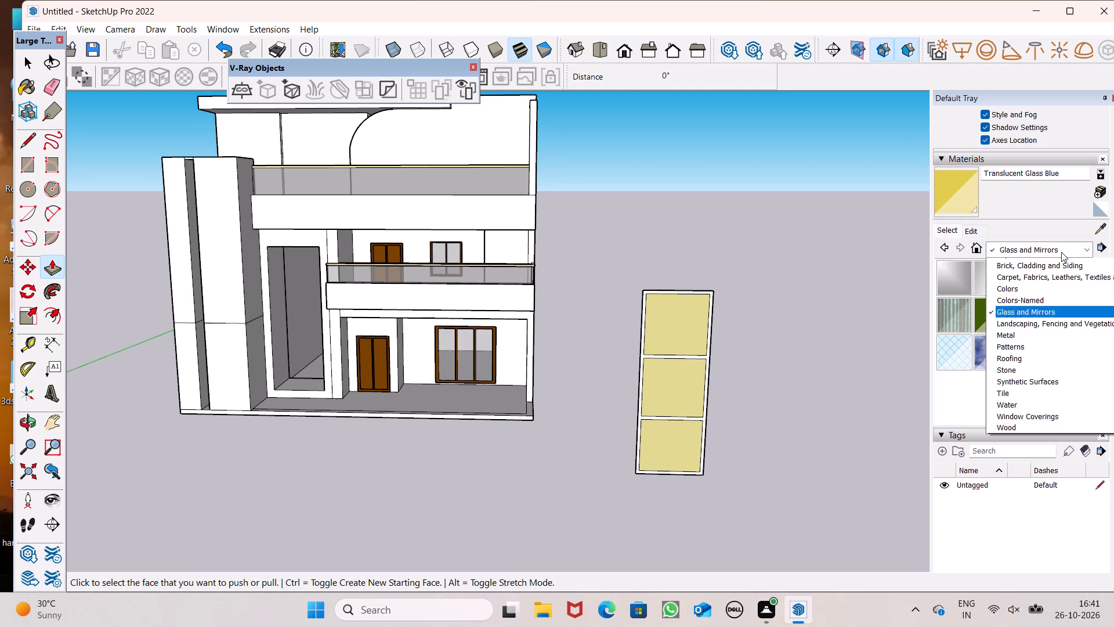
click(1054, 302)
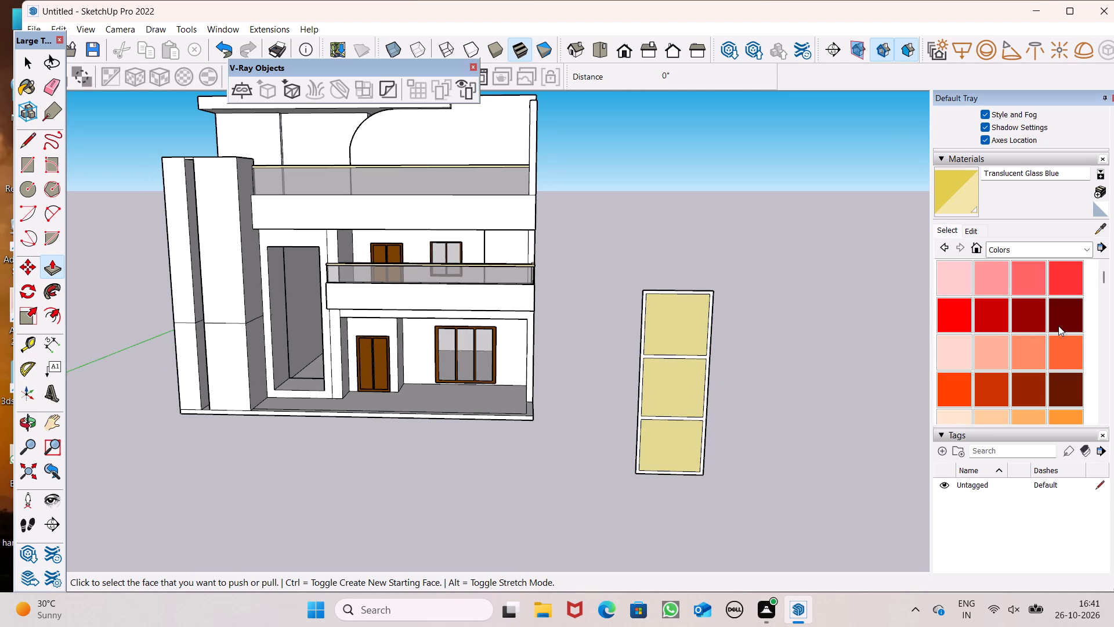
scroll(1053, 377, down, 1)
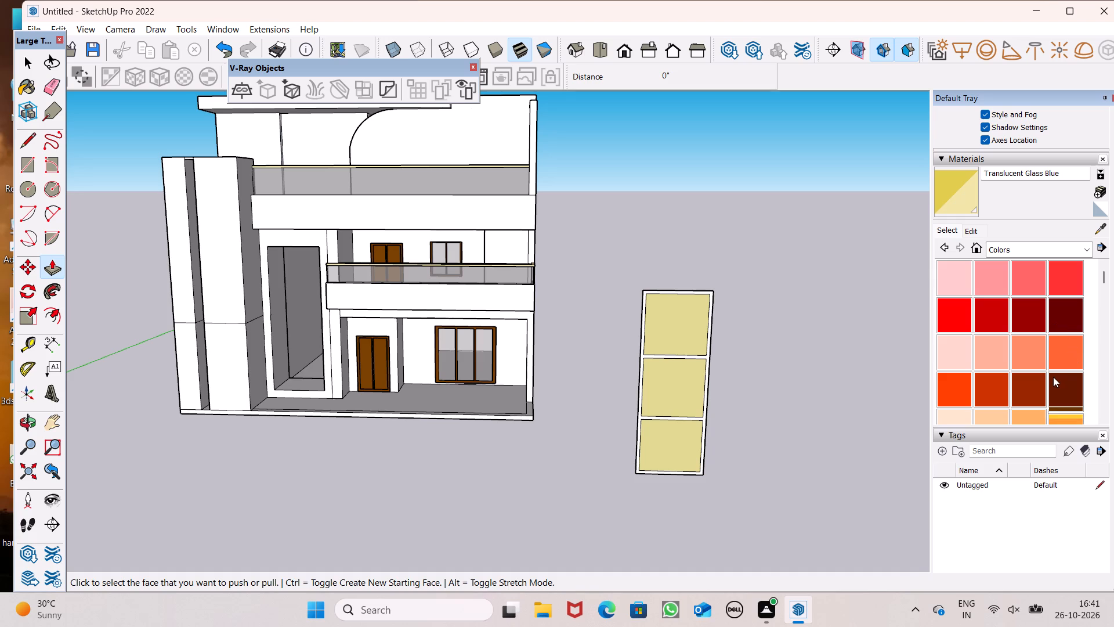
click(1050, 385)
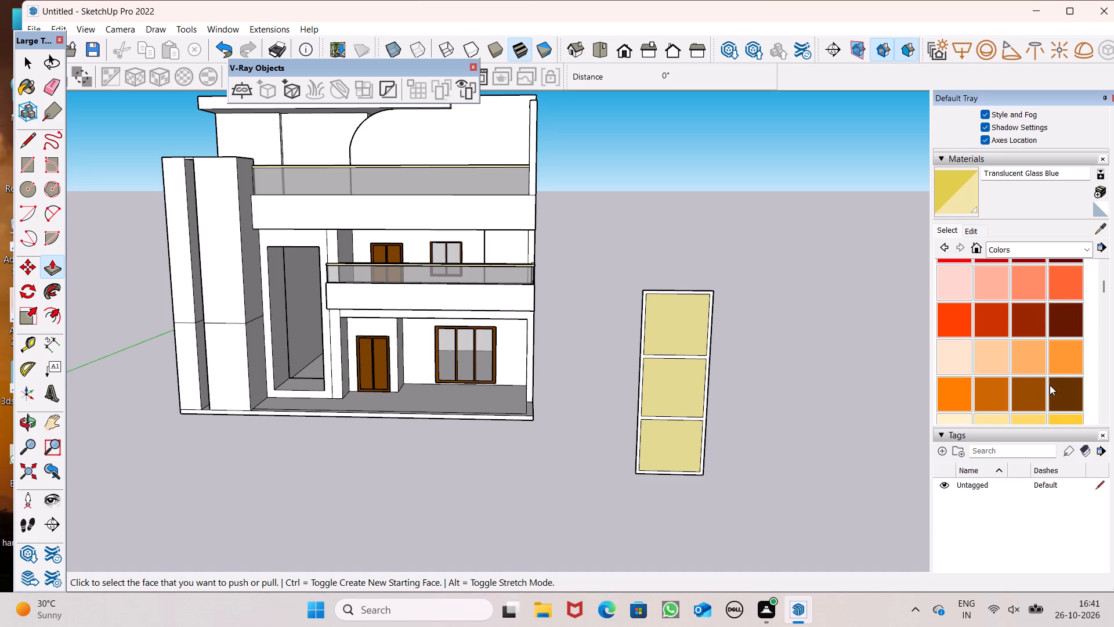
click(1051, 310)
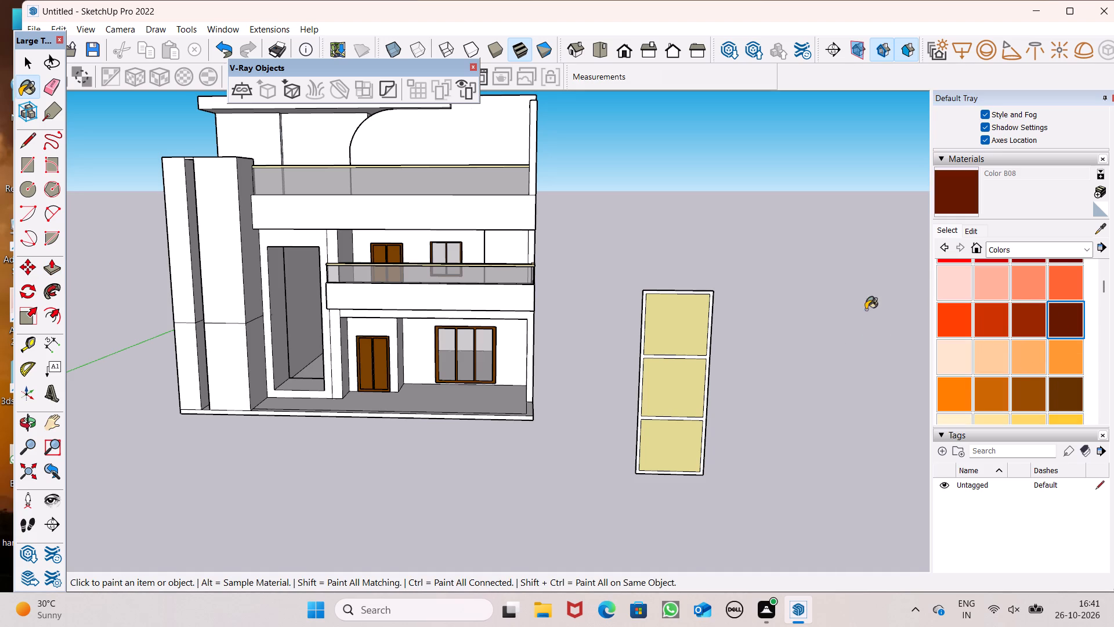
scroll(747, 309, up, 5)
scroll(674, 276, up, 6)
click(742, 275)
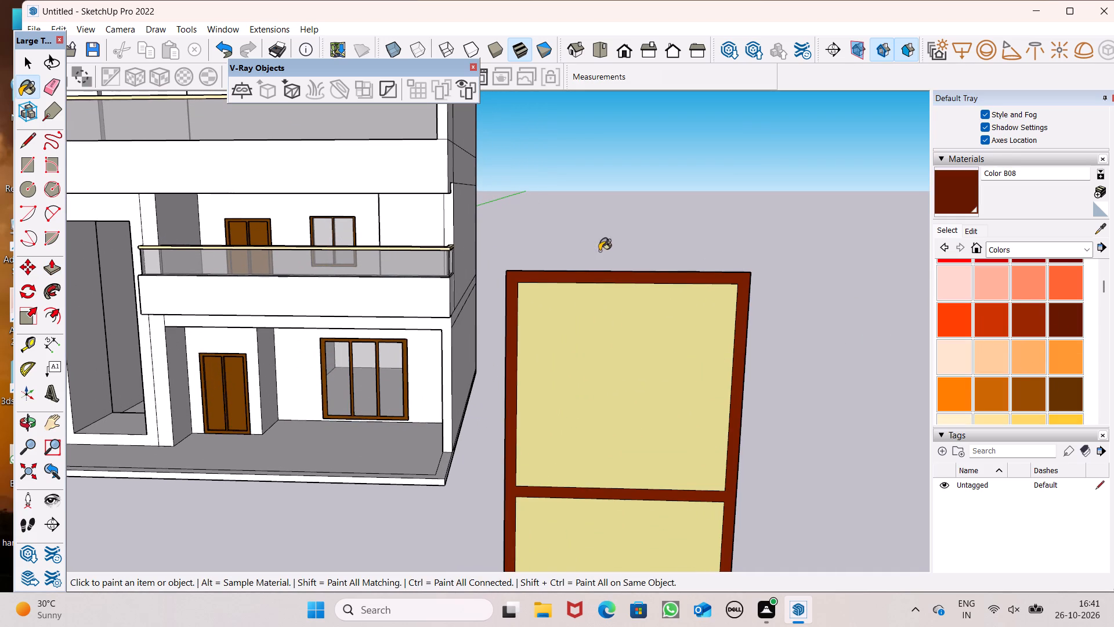
Darken the frame's brown material by lowering its red value to 73.
click(977, 235)
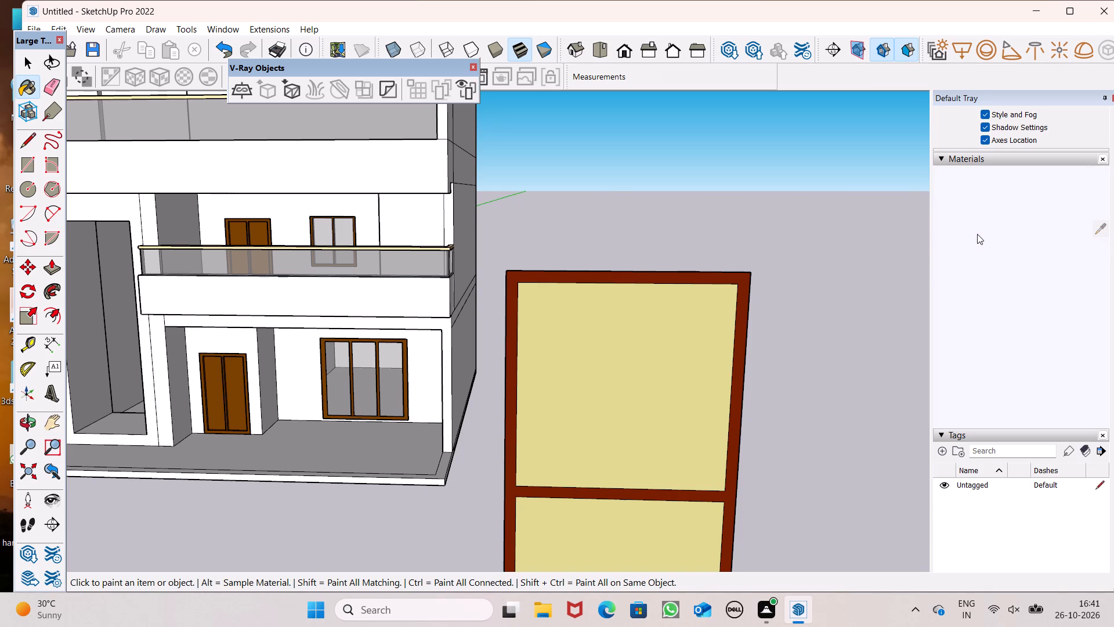
drag(986, 281, 978, 288)
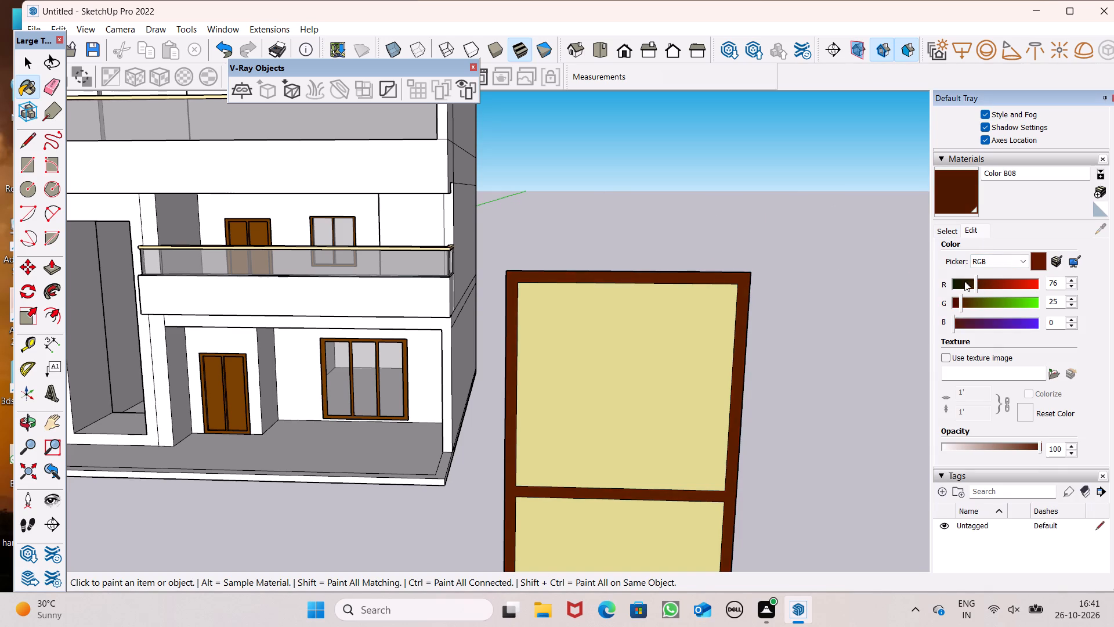
Paint the back of the tall window's frame and bars with the same dark brown Color B08.
scroll(592, 224, down, 6)
middle_drag(646, 314, 359, 366)
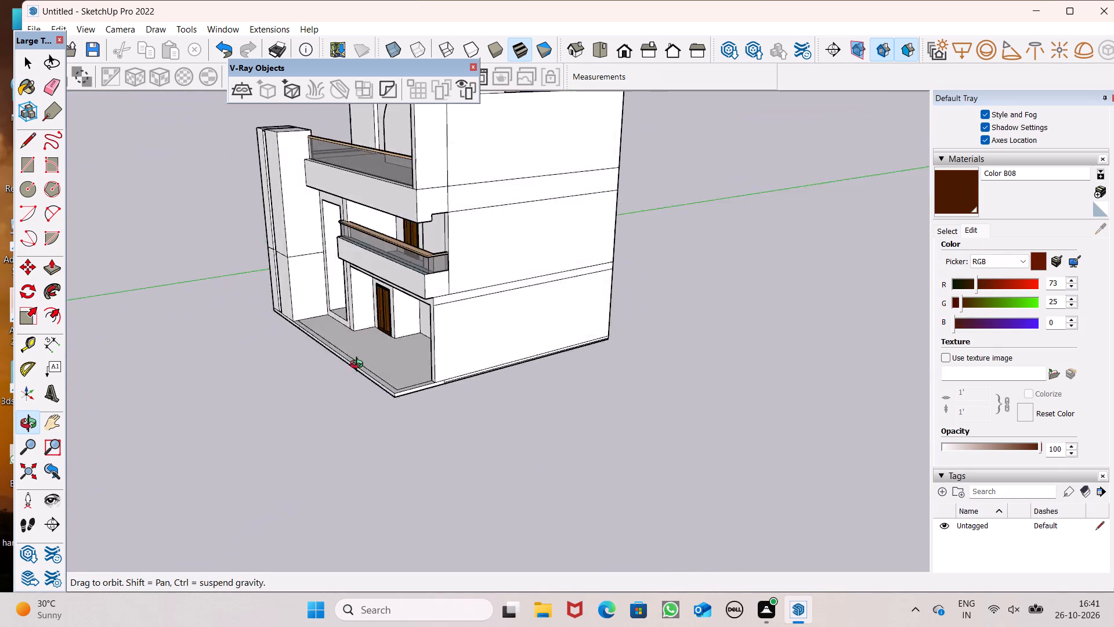
middle_drag(359, 366, 100, 365)
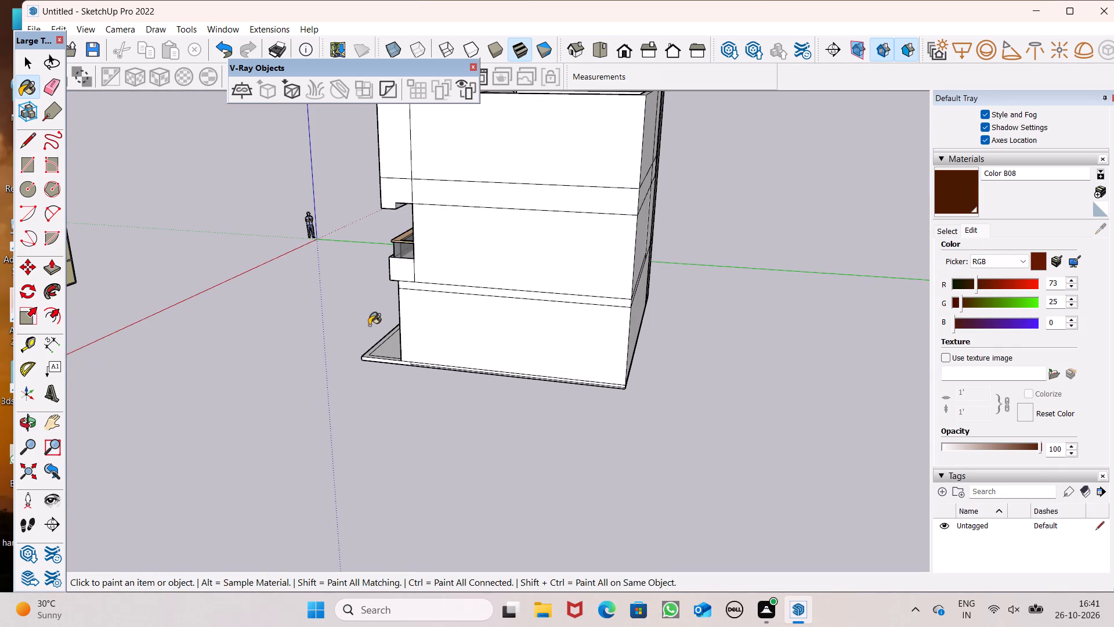
middle_click(369, 325)
scroll(341, 242, down, 4)
scroll(206, 285, up, 5)
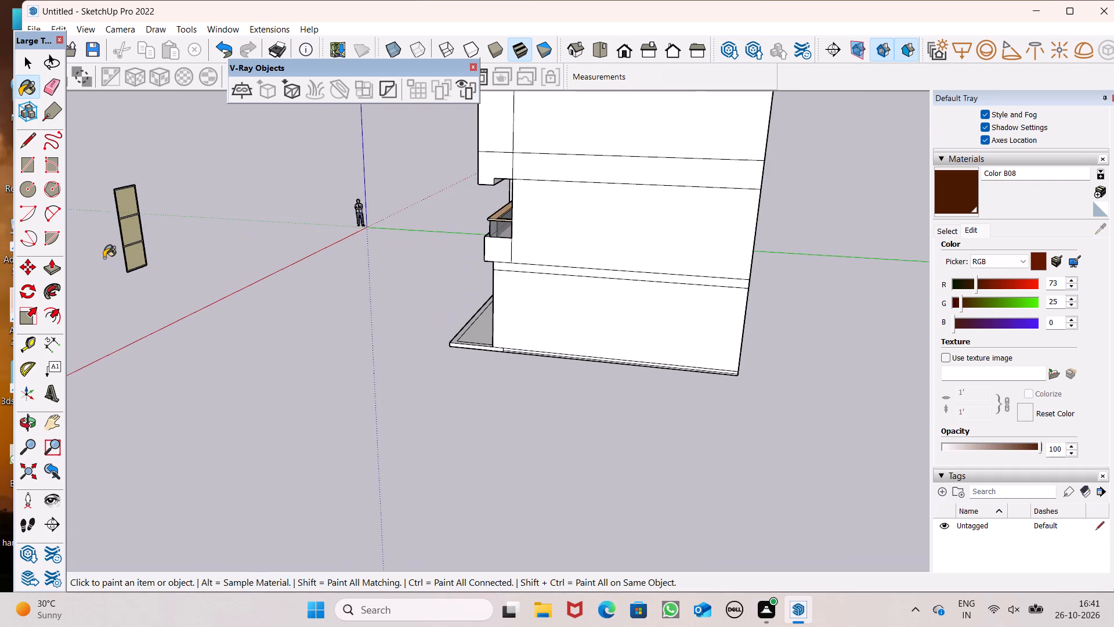
scroll(104, 256, up, 7)
scroll(167, 233, up, 15)
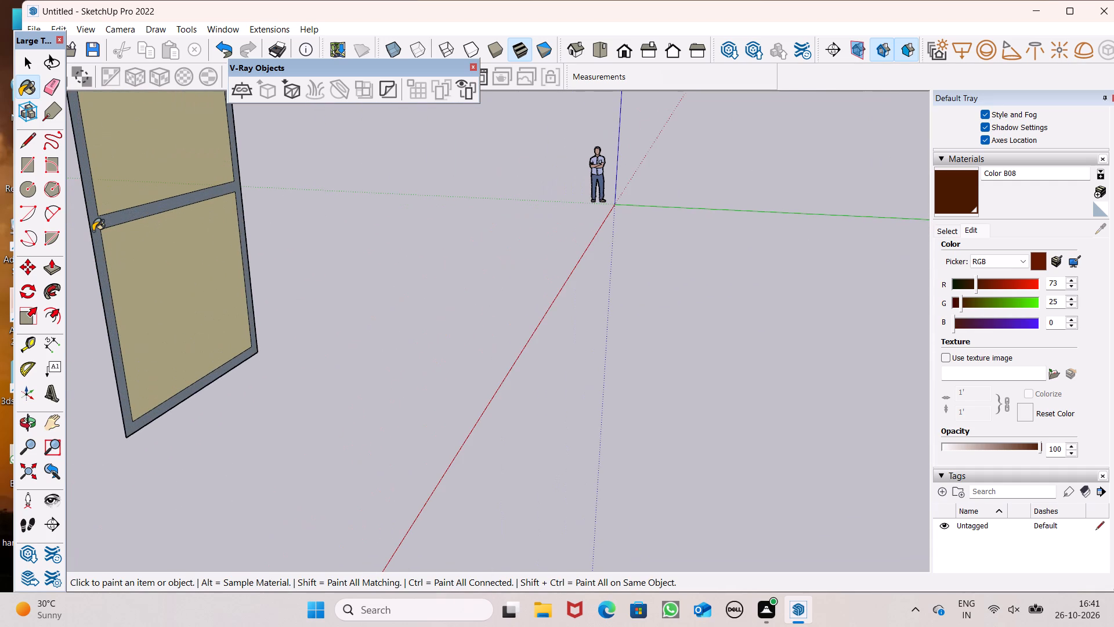
click(93, 231)
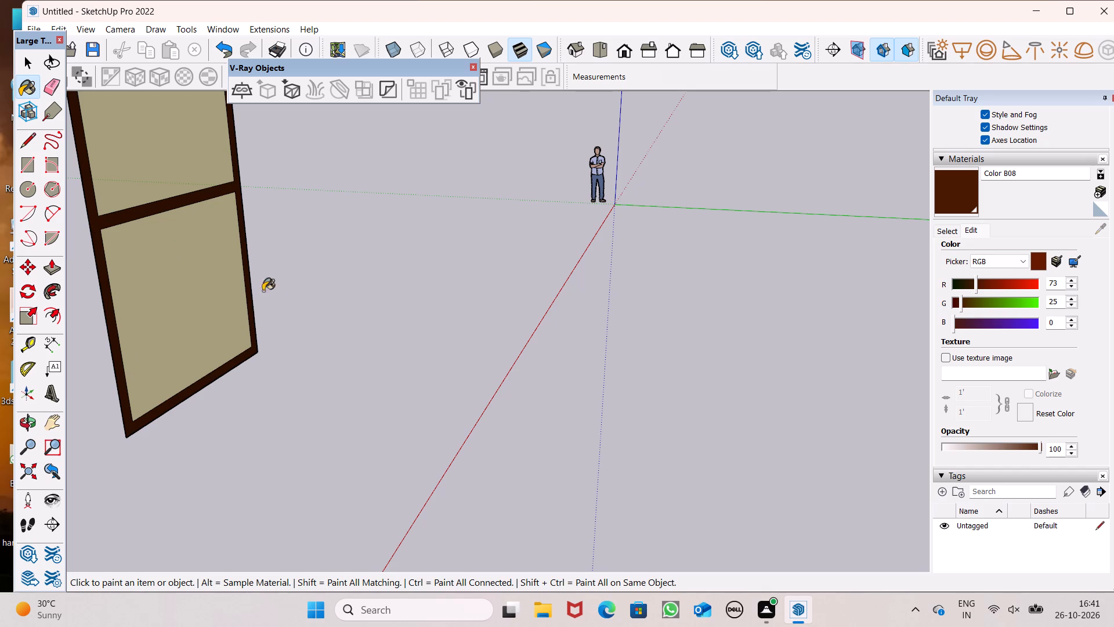
key(space)
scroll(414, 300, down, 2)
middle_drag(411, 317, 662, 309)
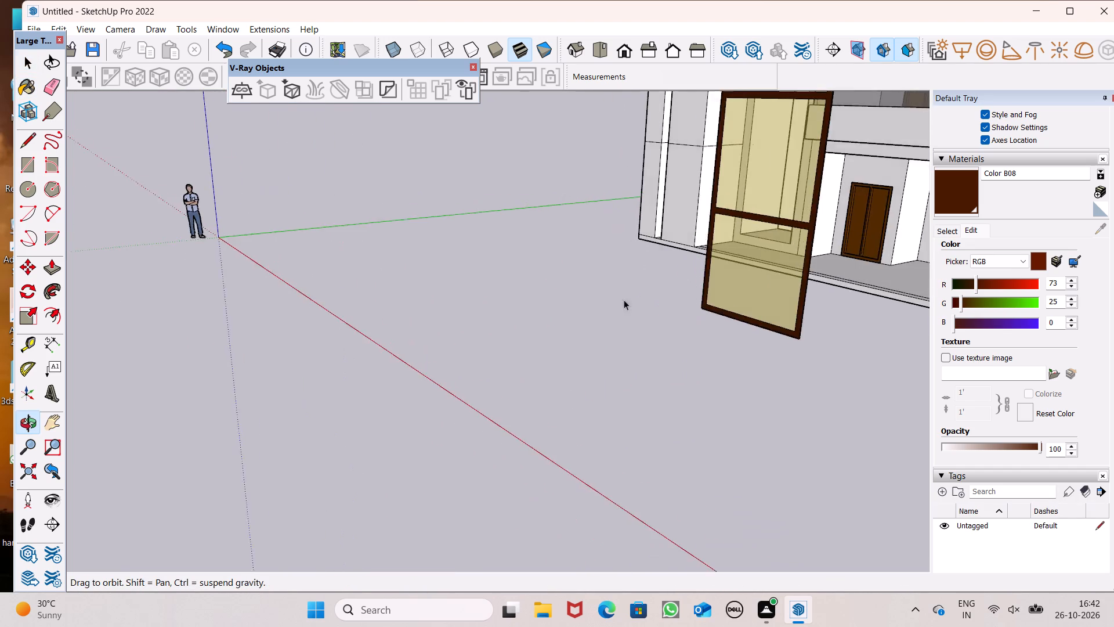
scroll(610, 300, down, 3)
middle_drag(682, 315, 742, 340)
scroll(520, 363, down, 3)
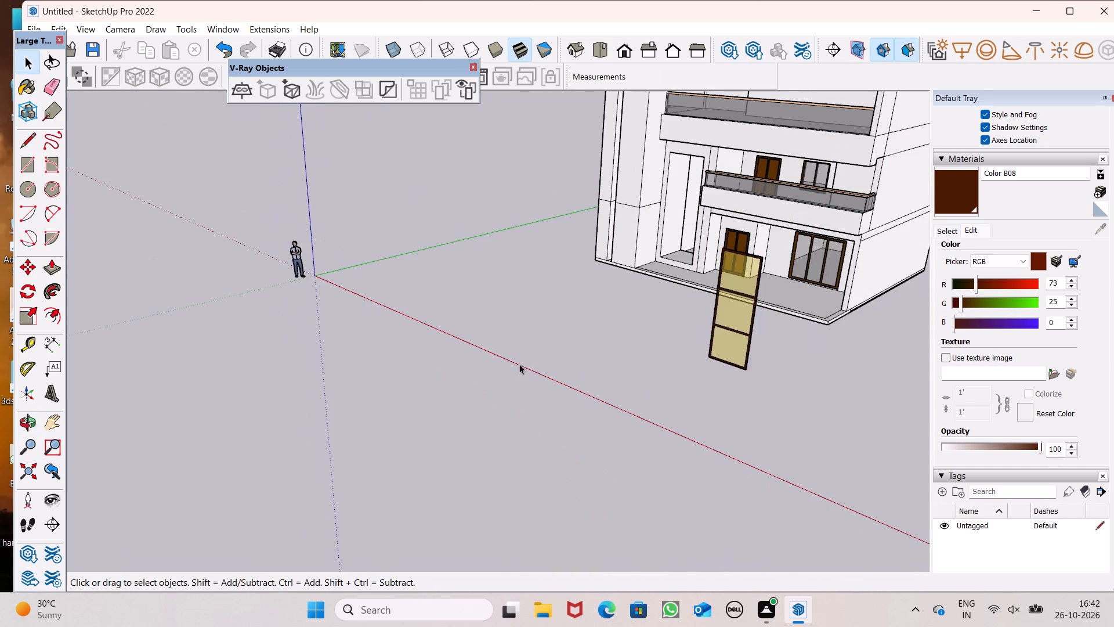
Extrude the front of the tall window's brown frame outward about 2 3/4", plus about 2 3/16" more.
middle_drag(656, 388, 760, 401)
scroll(884, 363, up, 6)
scroll(806, 348, down, 5)
scroll(862, 322, up, 1)
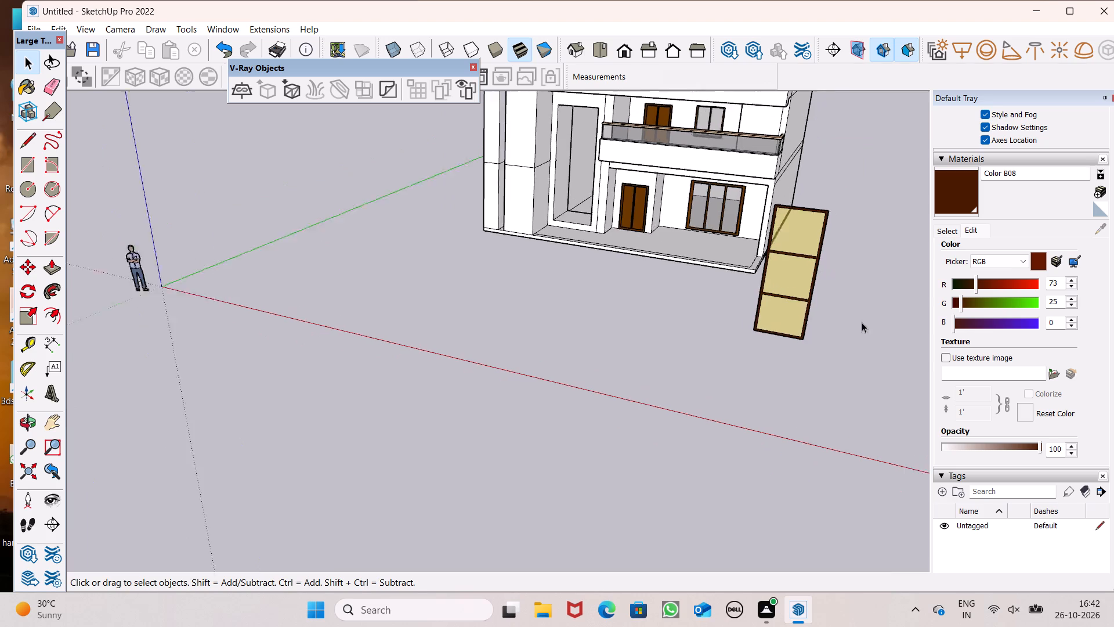
scroll(862, 322, up, 4)
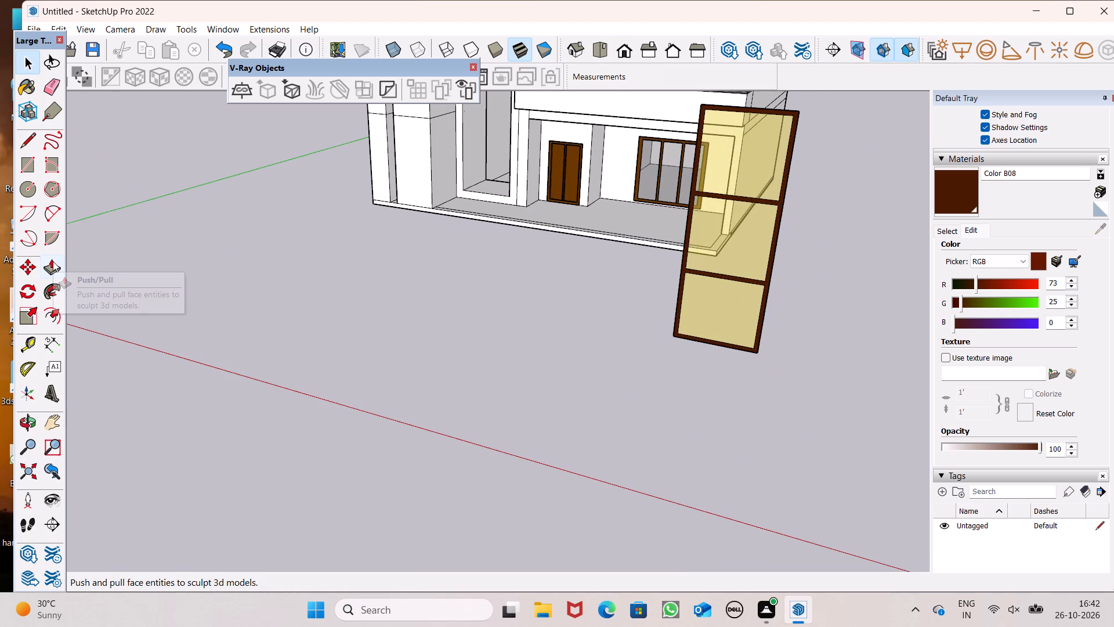
click(53, 261)
scroll(233, 349, down, 1)
middle_drag(356, 408, 404, 412)
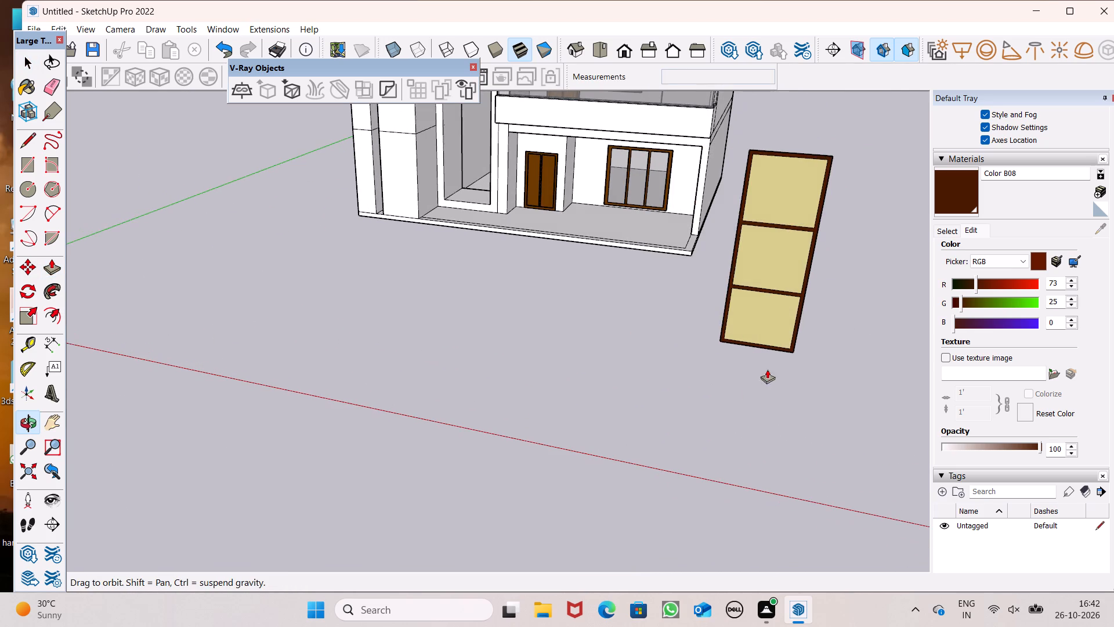
scroll(836, 333, up, 5)
scroll(780, 348, up, 9)
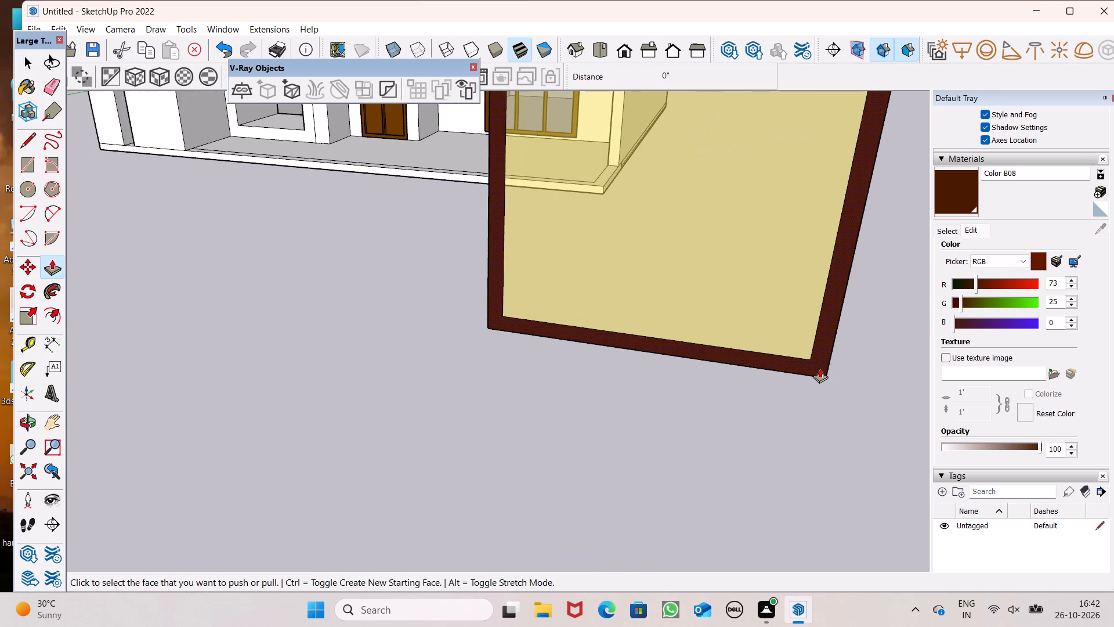
drag(819, 369, 814, 380)
scroll(724, 348, down, 2)
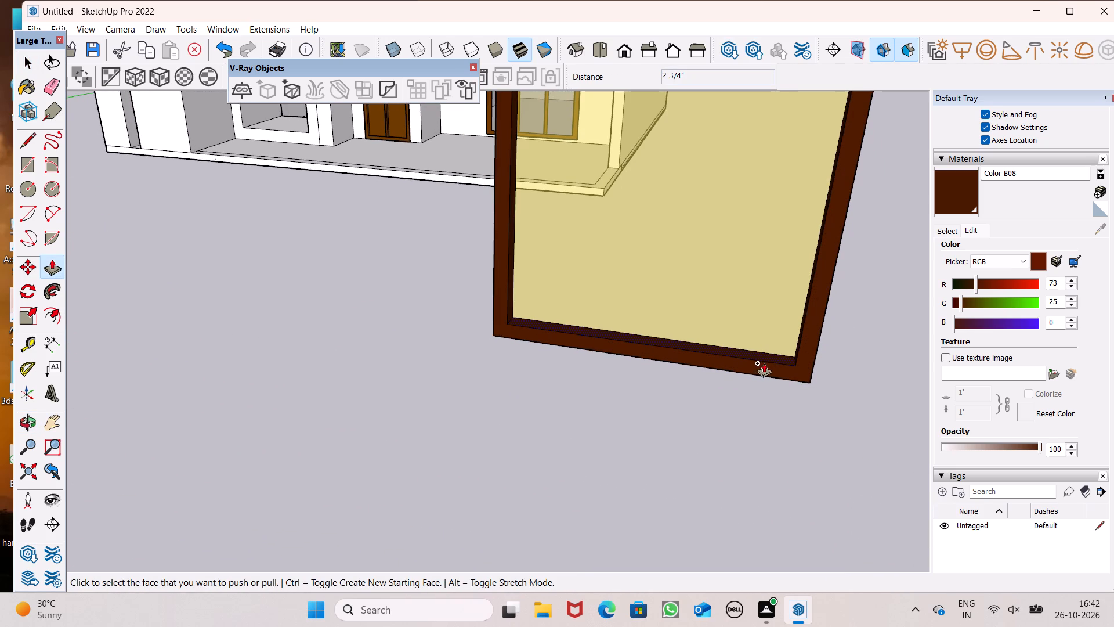
drag(789, 376, 785, 382)
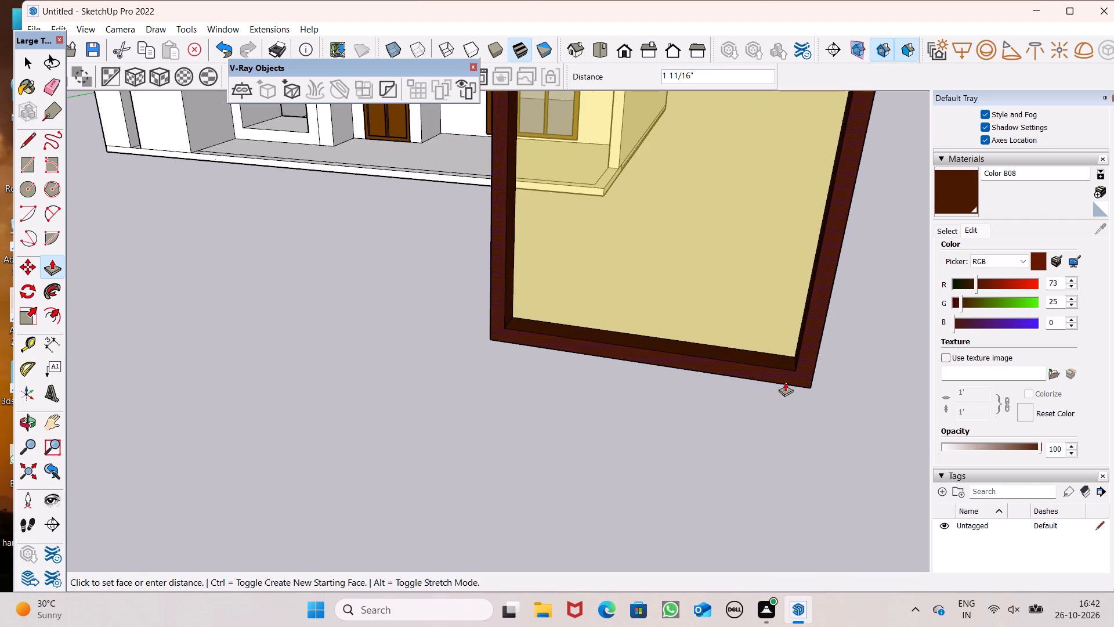
drag(785, 382, 782, 383)
Extrude the back of the tall window's brown frame outward so it projects beyond the glass.
scroll(708, 353, down, 4)
middle_drag(747, 355, 147, 312)
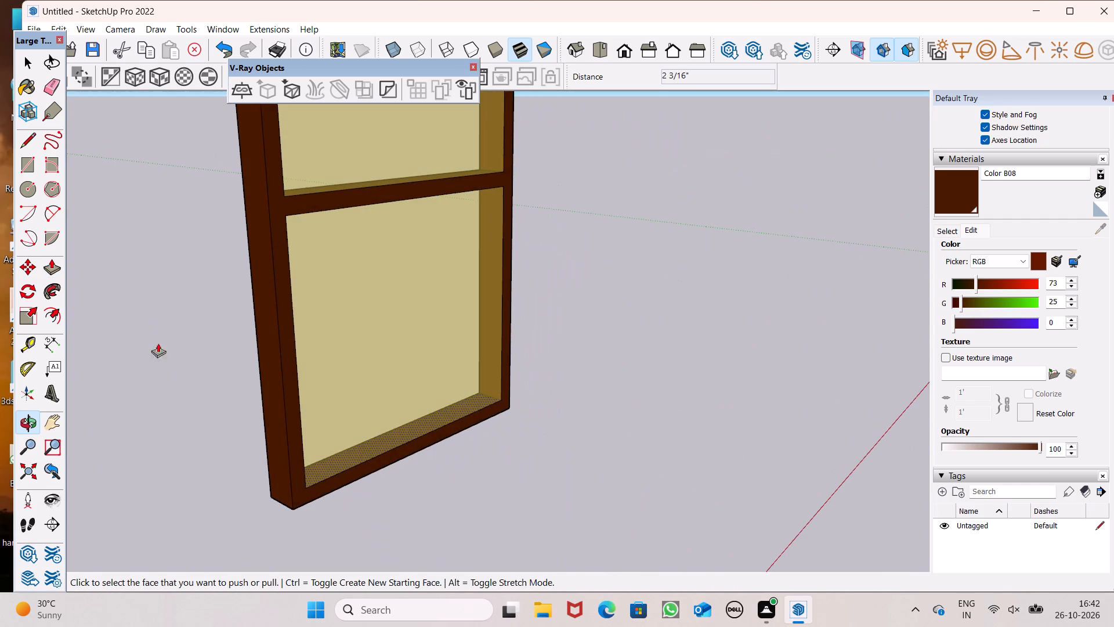
drag(298, 478, 309, 490)
key(space)
scroll(402, 413, down, 3)
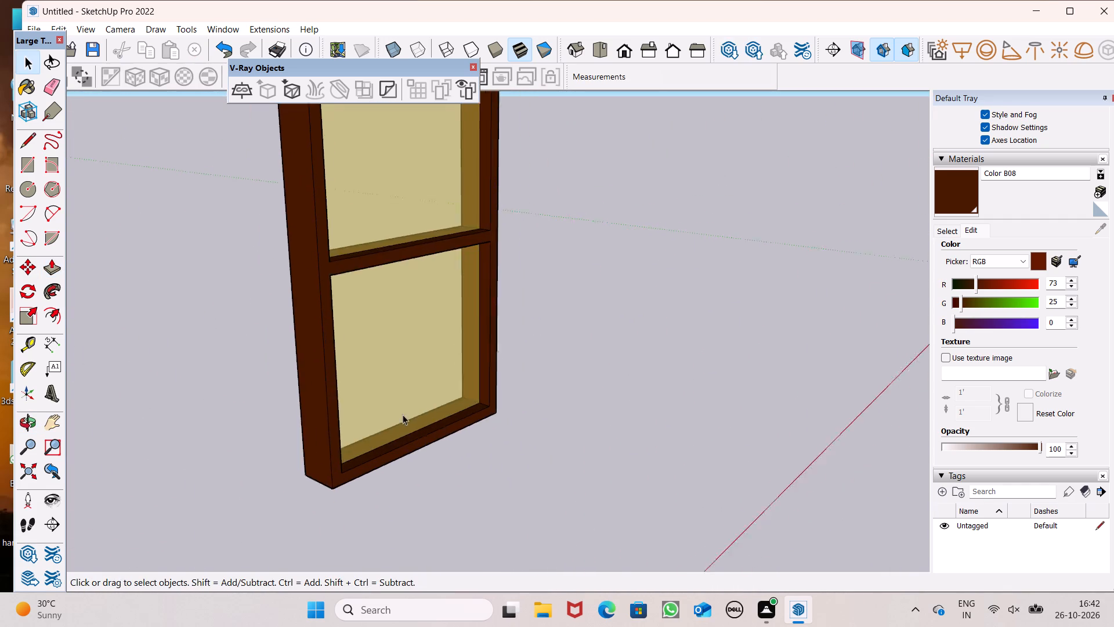
Select the whole three-pane window with its frame and glass and make it a group.
scroll(403, 415, down, 2)
middle_drag(402, 421, 669, 428)
scroll(542, 420, down, 5)
middle_drag(514, 438, 943, 387)
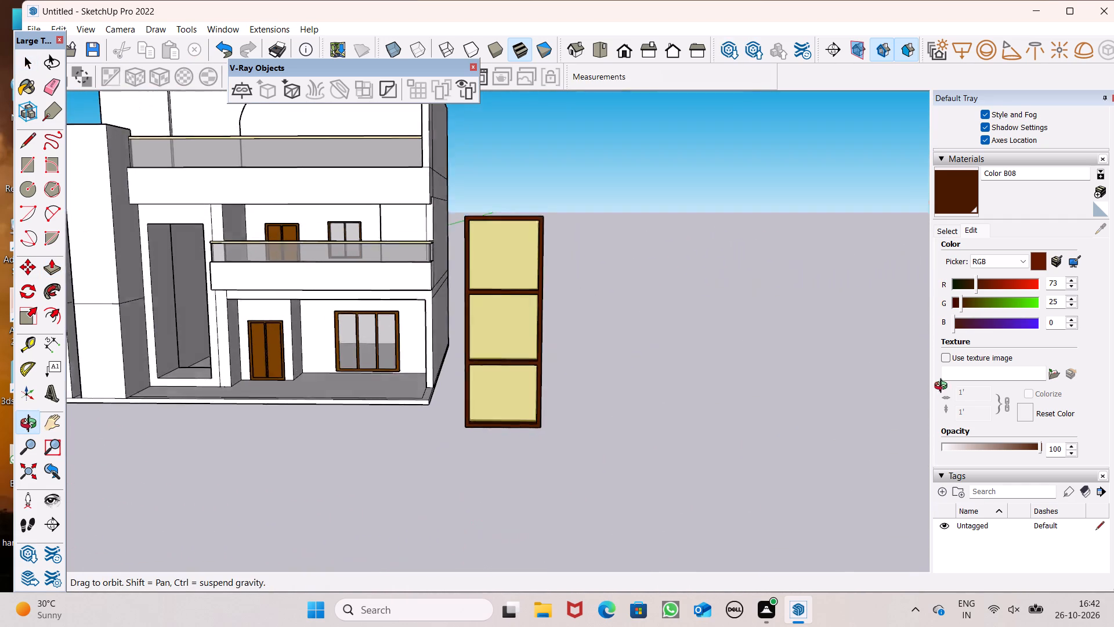
middle_drag(943, 387, 943, 384)
scroll(523, 356, up, 2)
triple_click(512, 346)
click(512, 346)
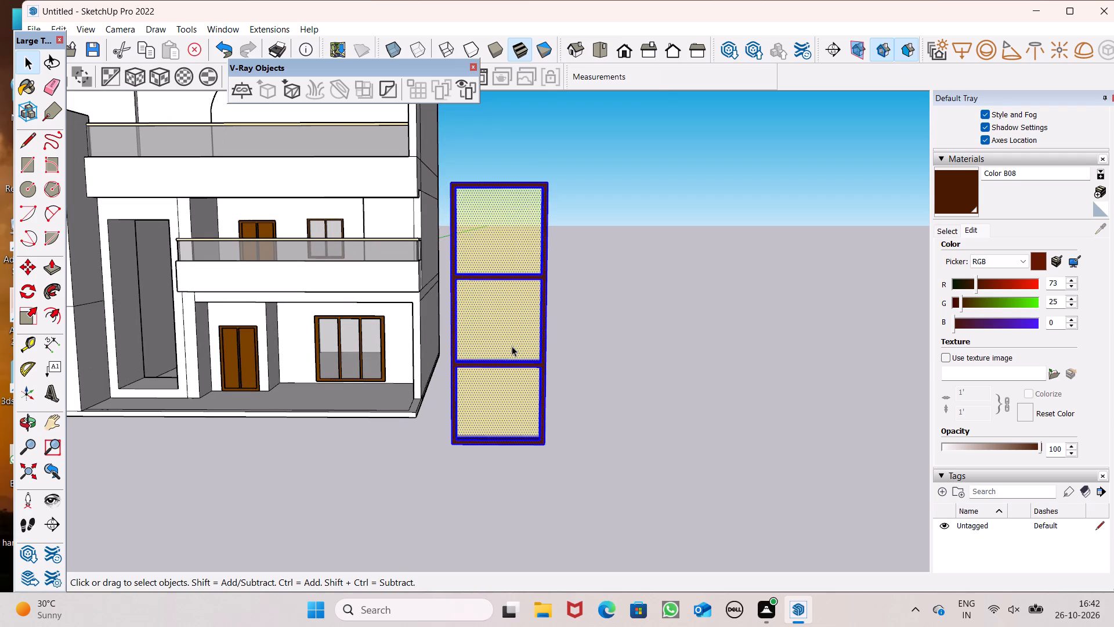
right_click(512, 346)
click(568, 182)
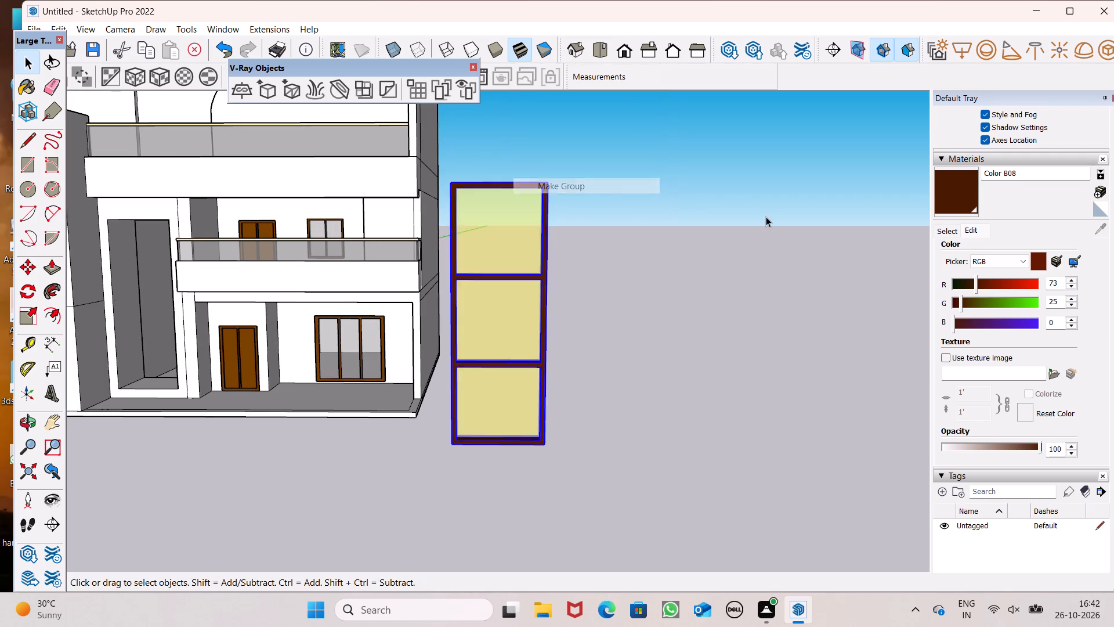
Move the tall window group from beside the house to the tall opening next to the entrance door.
scroll(766, 226, down, 5)
key(m)
key(Return)
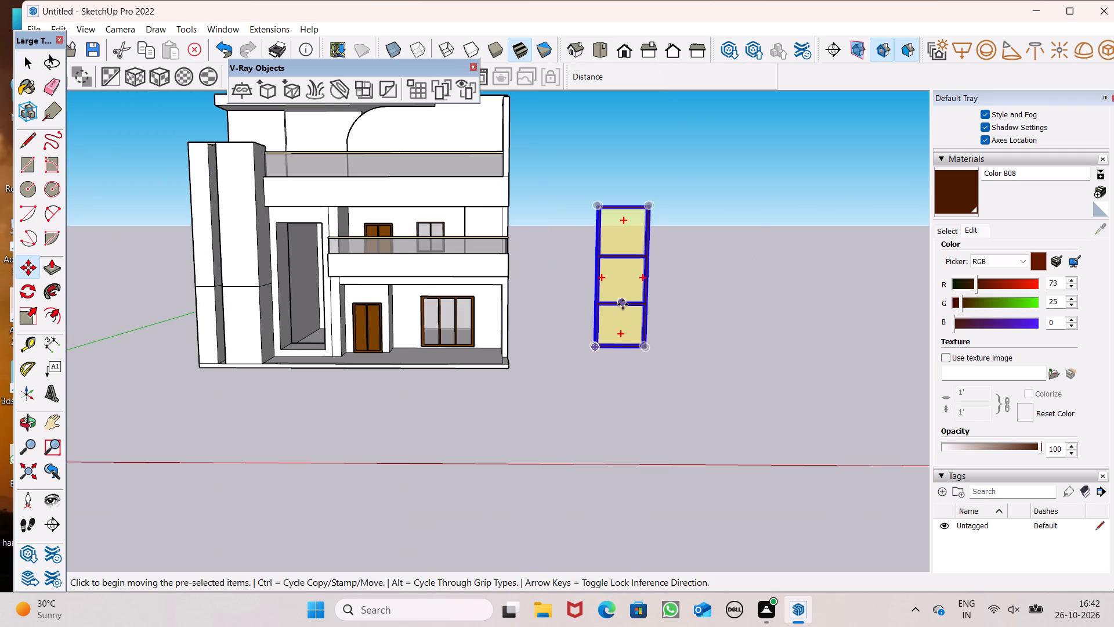
drag(649, 349, 324, 366)
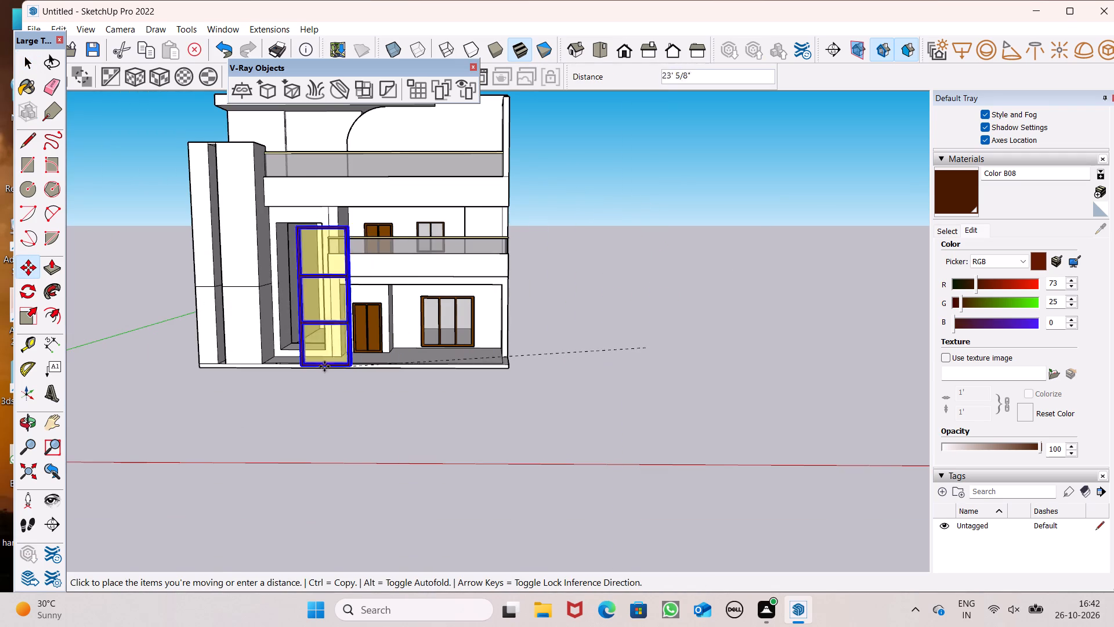
drag(324, 366, 320, 342)
scroll(291, 310, up, 7)
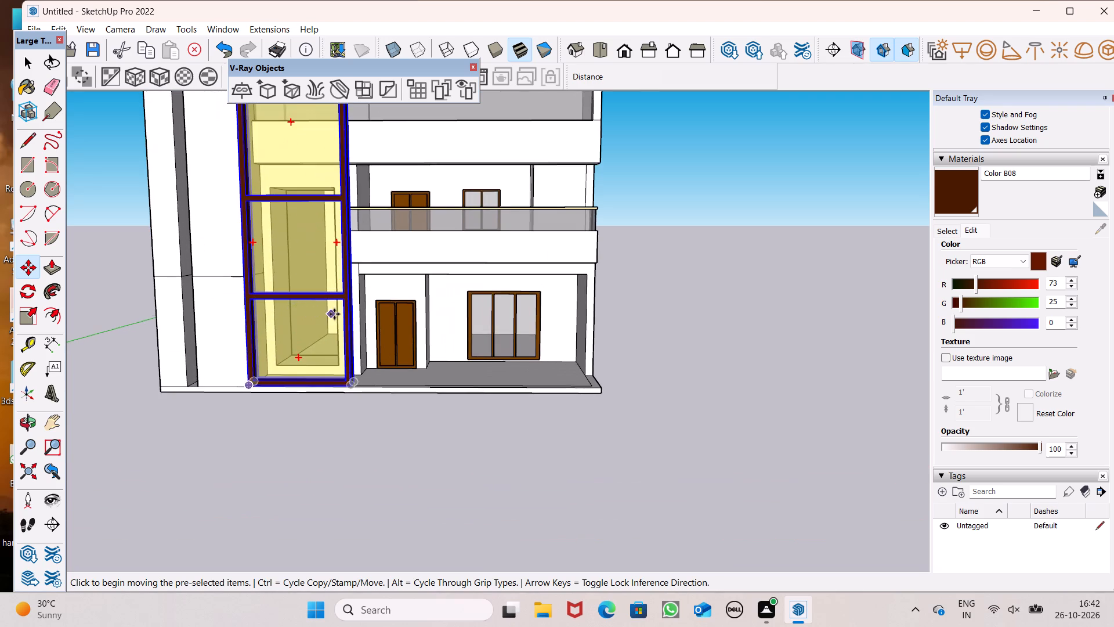
middle_drag(389, 327, 522, 361)
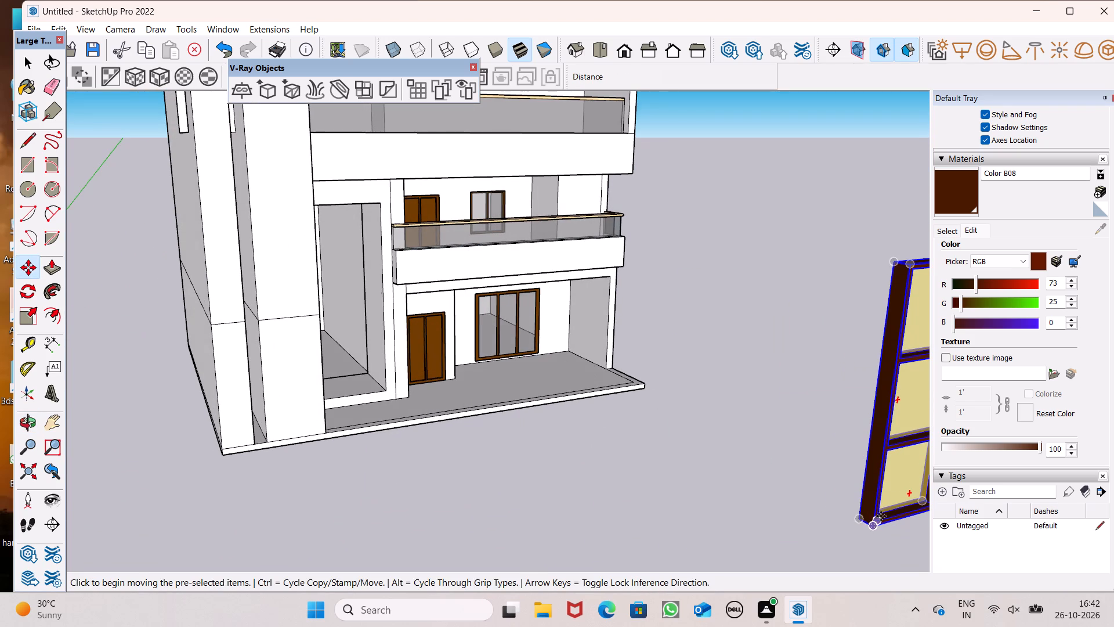
drag(876, 525, 301, 375)
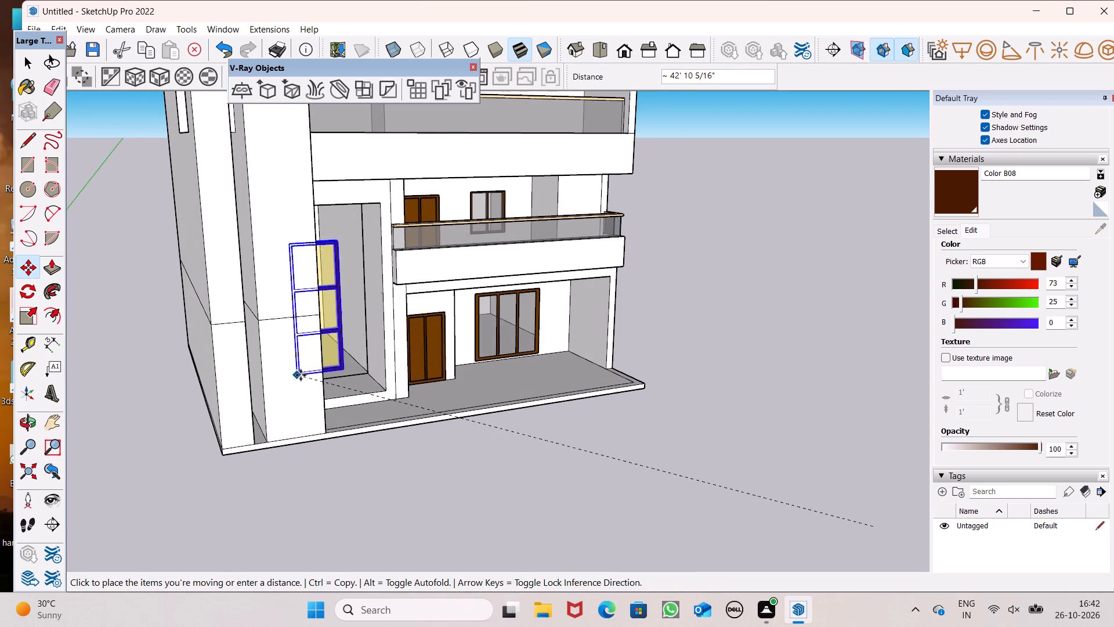
drag(301, 375, 331, 326)
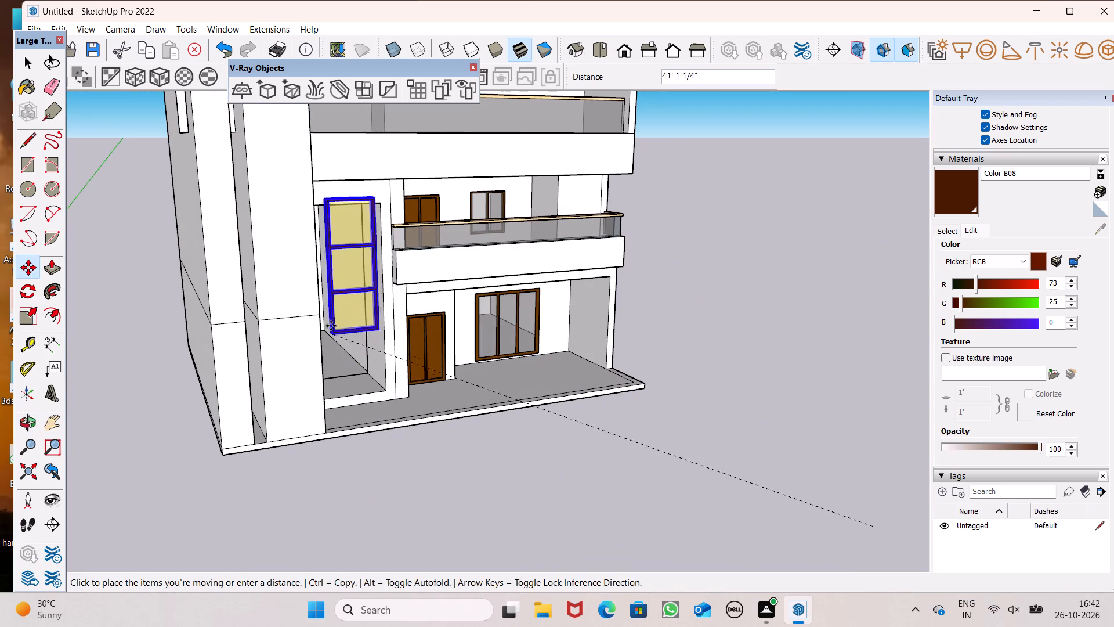
drag(331, 326, 330, 298)
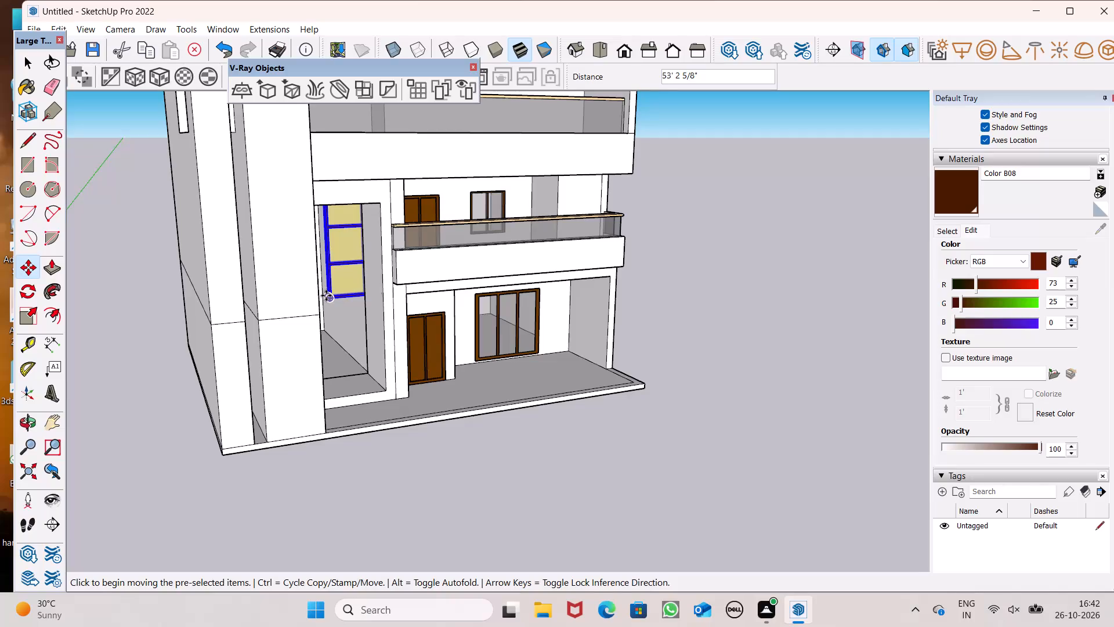
drag(328, 296, 319, 303)
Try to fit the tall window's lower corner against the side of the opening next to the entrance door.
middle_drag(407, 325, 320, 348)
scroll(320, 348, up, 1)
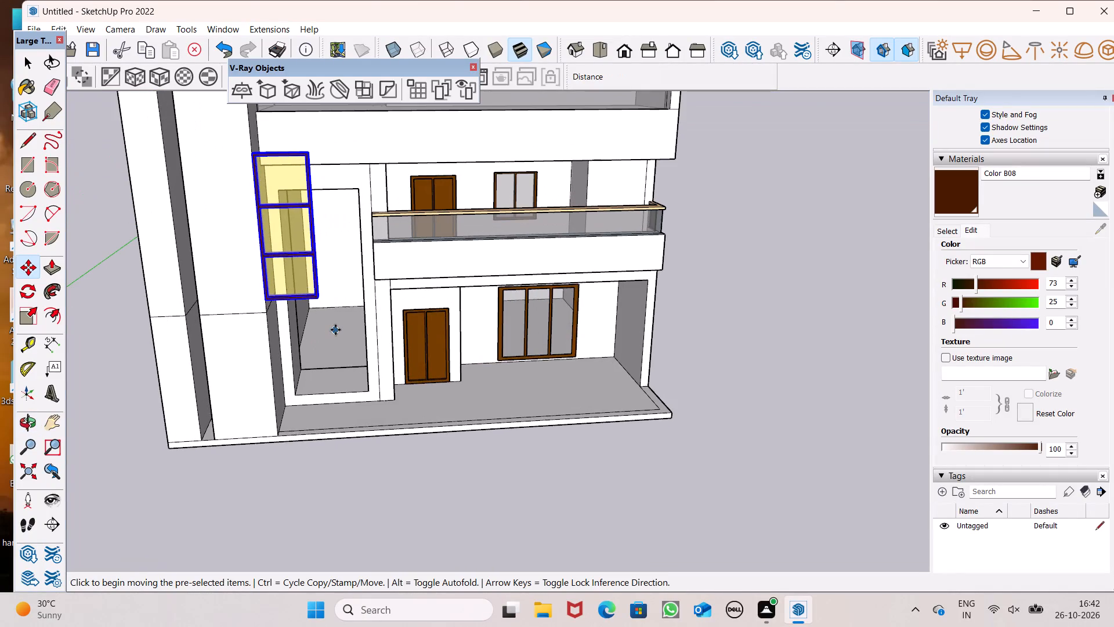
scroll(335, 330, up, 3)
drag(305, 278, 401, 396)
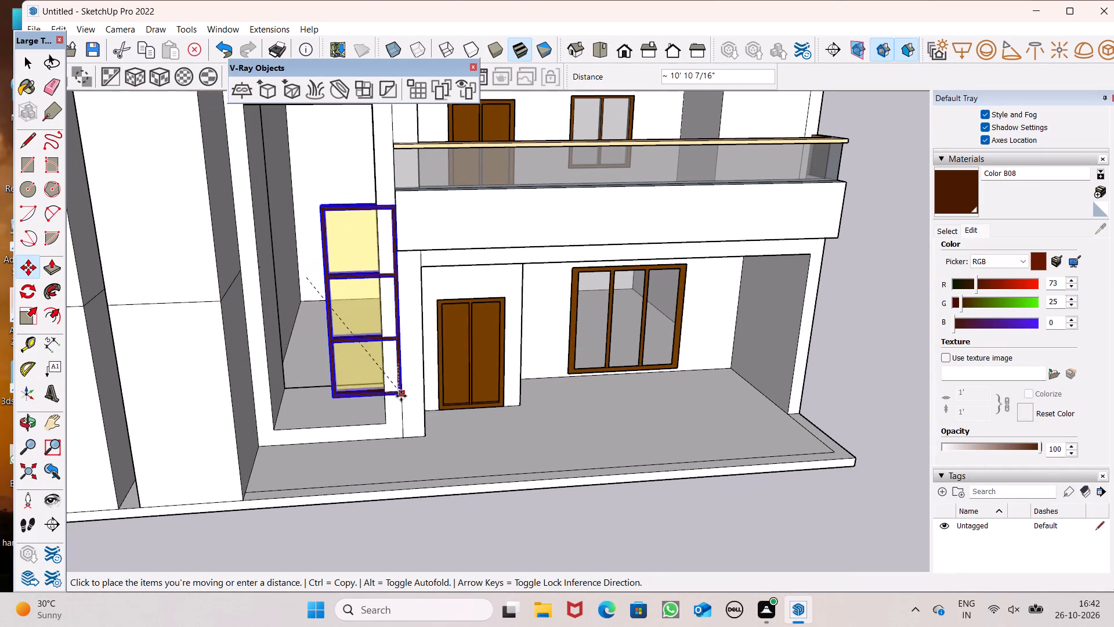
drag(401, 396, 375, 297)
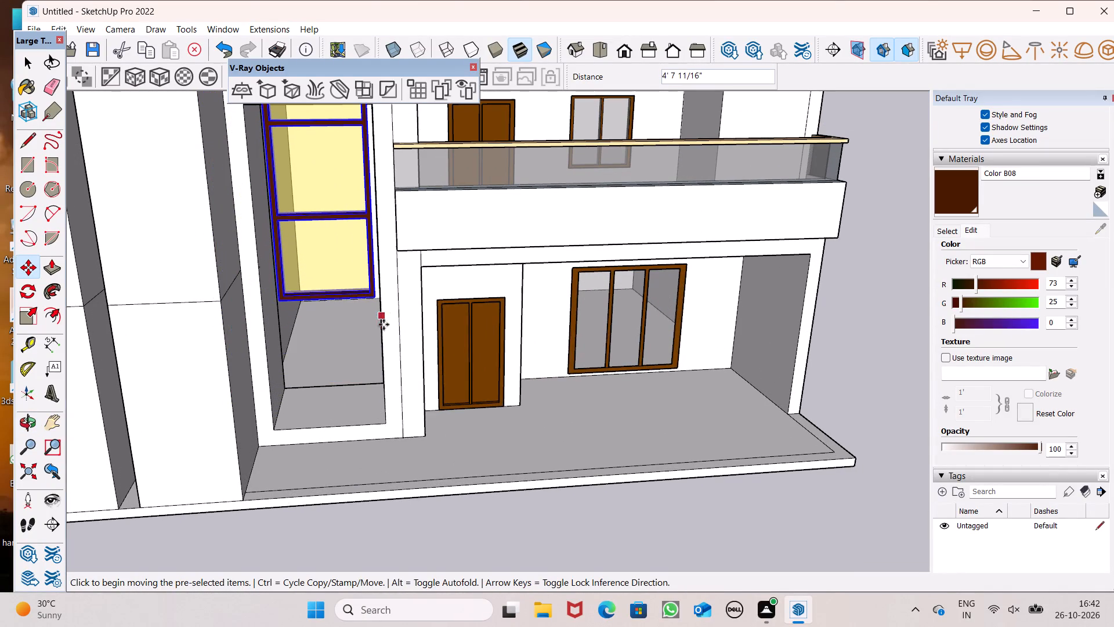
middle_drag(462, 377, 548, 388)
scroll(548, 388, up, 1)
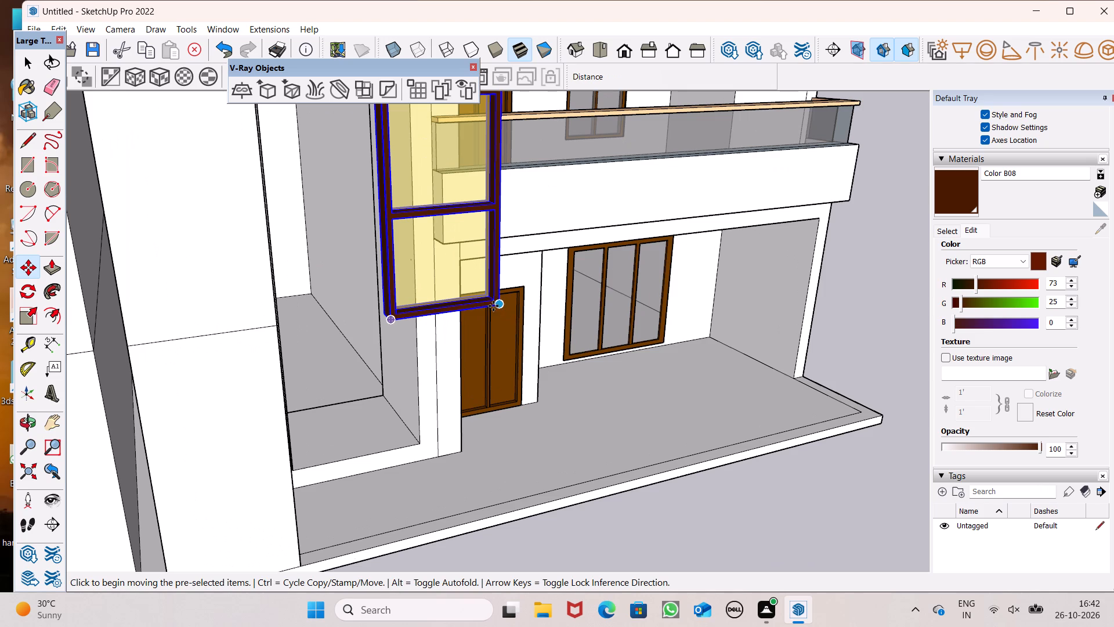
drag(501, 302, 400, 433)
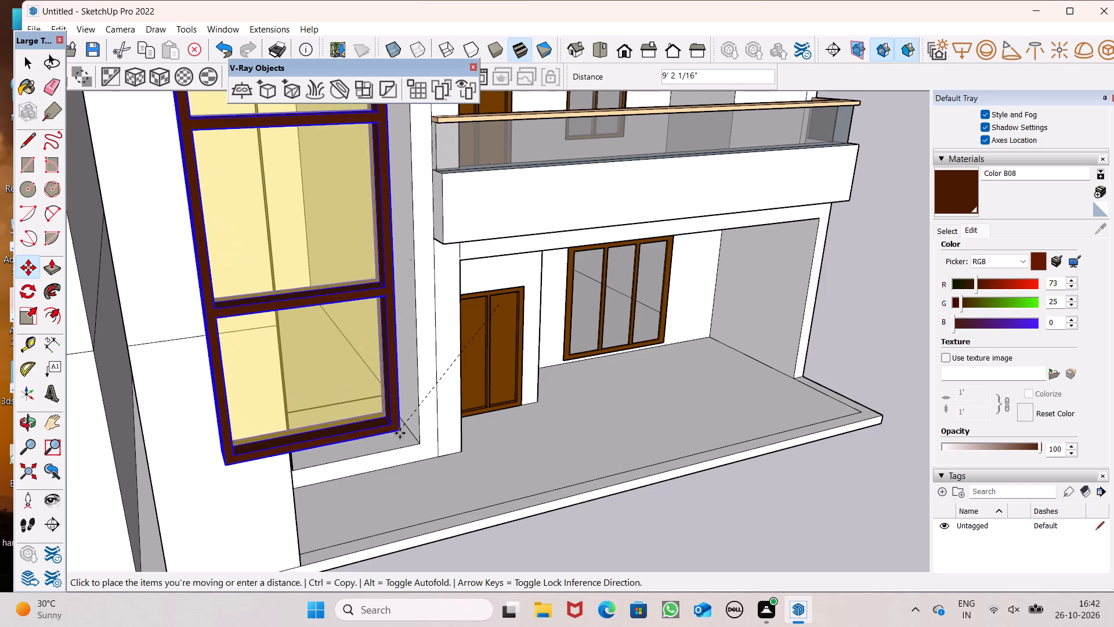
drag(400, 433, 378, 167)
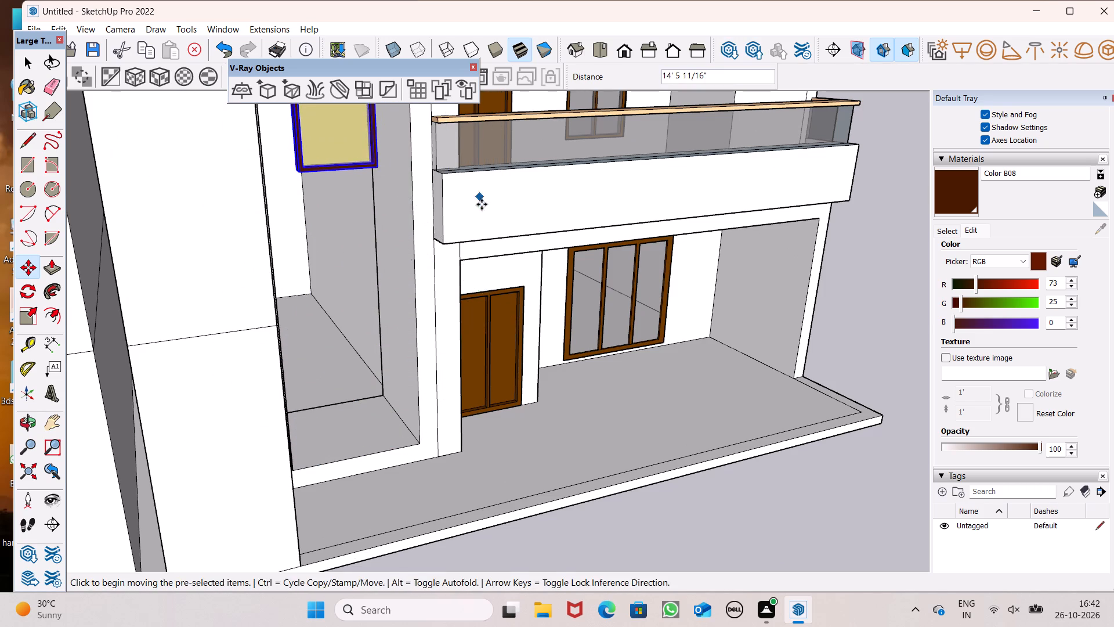
Move the tall window out of the recess to the side wall of the opening near the entrance door.
middle_drag(479, 207, 400, 236)
scroll(400, 236, up, 1)
middle_drag(363, 194, 512, 211)
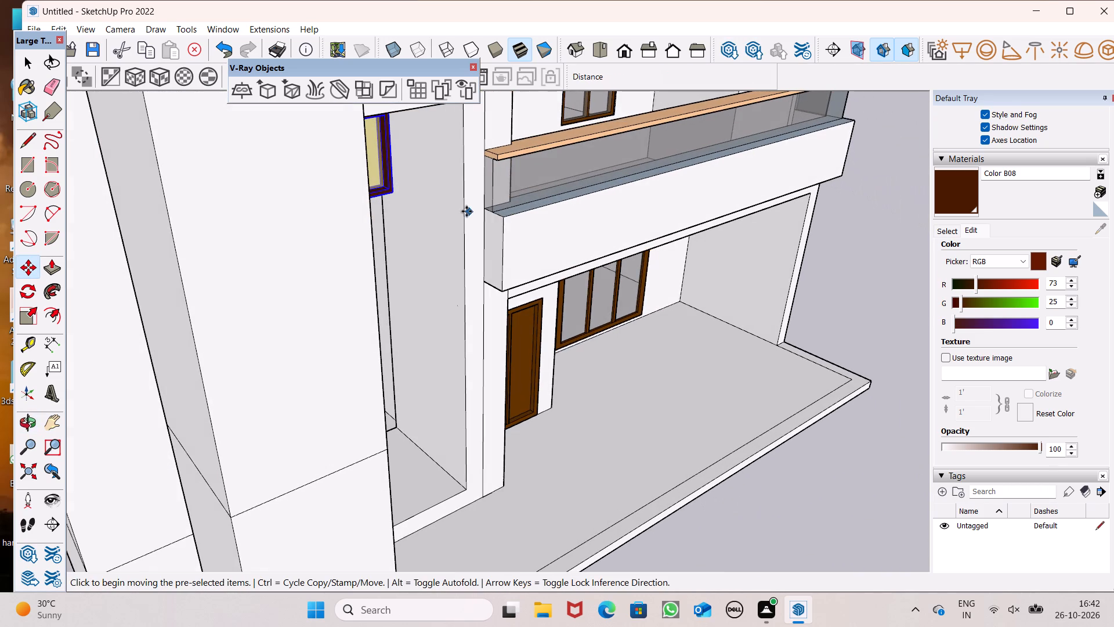
drag(392, 193, 407, 268)
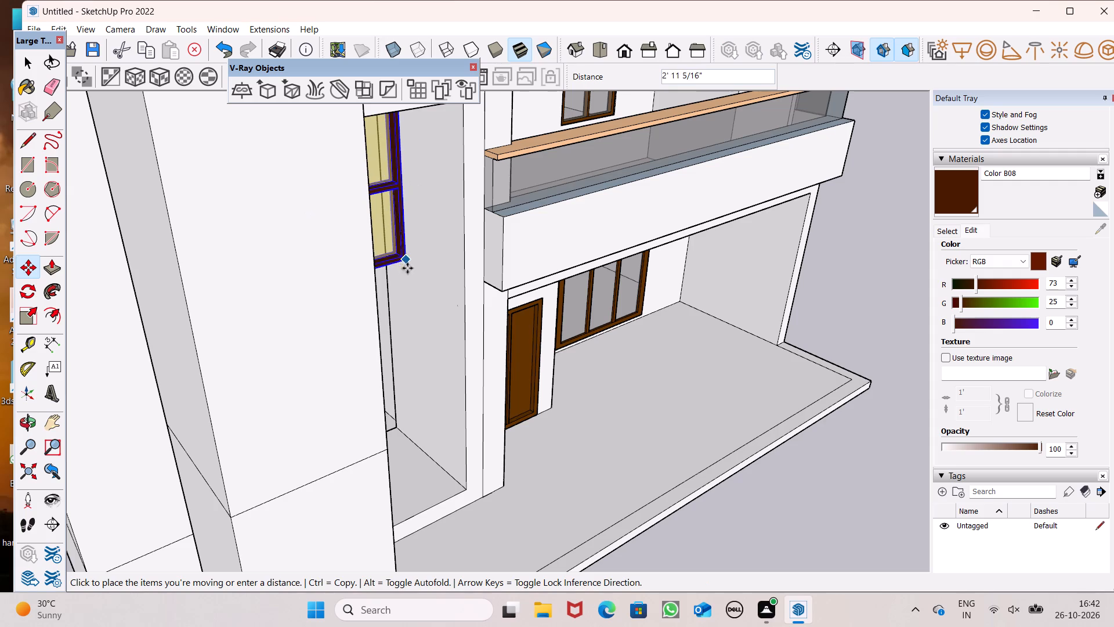
drag(407, 268, 467, 496)
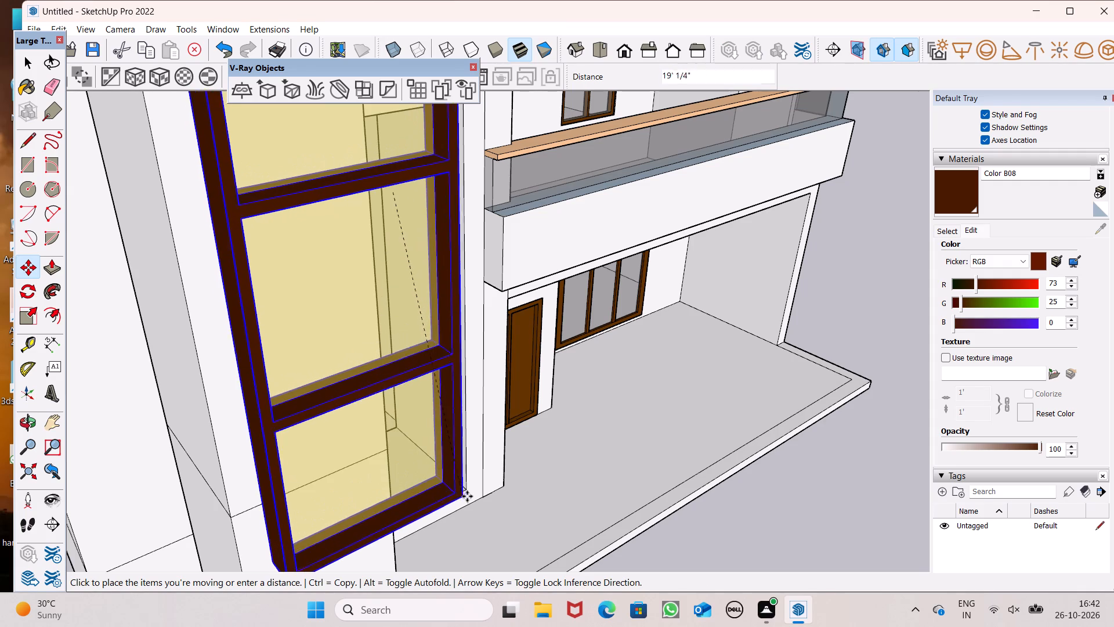
drag(467, 496, 415, 251)
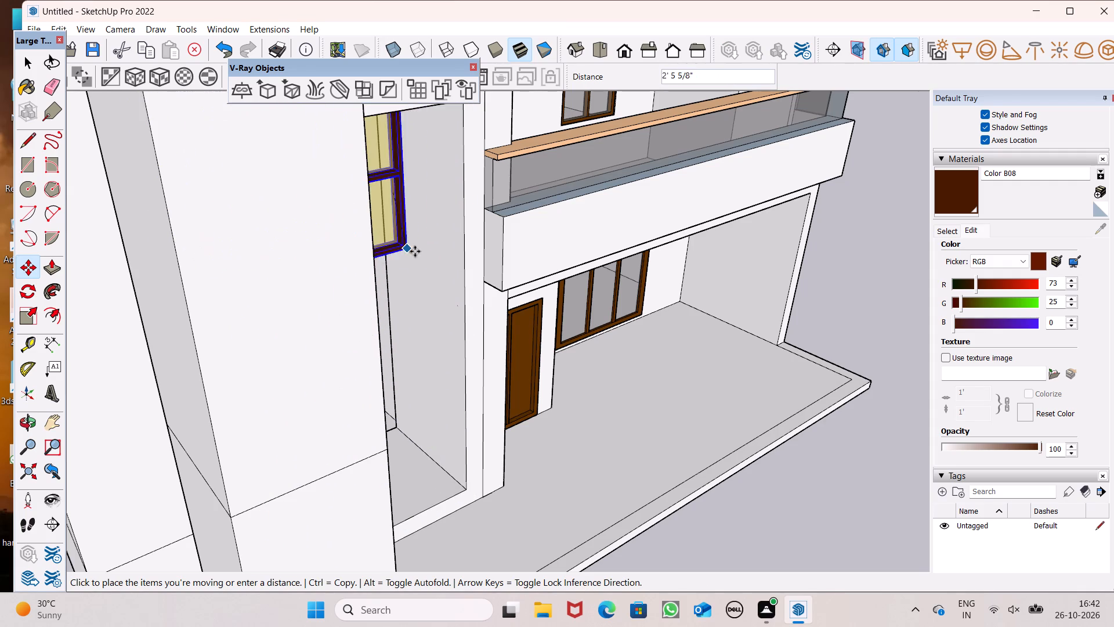
drag(415, 251, 458, 271)
Lower the tall window about 11' 10" along the opening's side wall to its sill.
scroll(492, 356, down, 2)
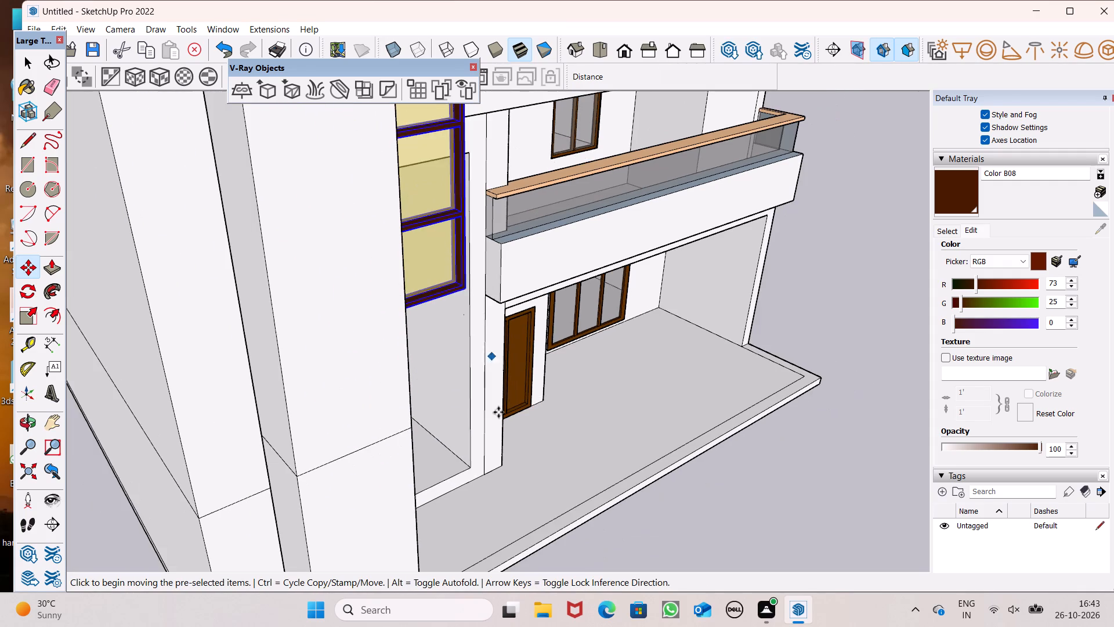
middle_drag(506, 438, 508, 315)
drag(465, 147, 464, 153)
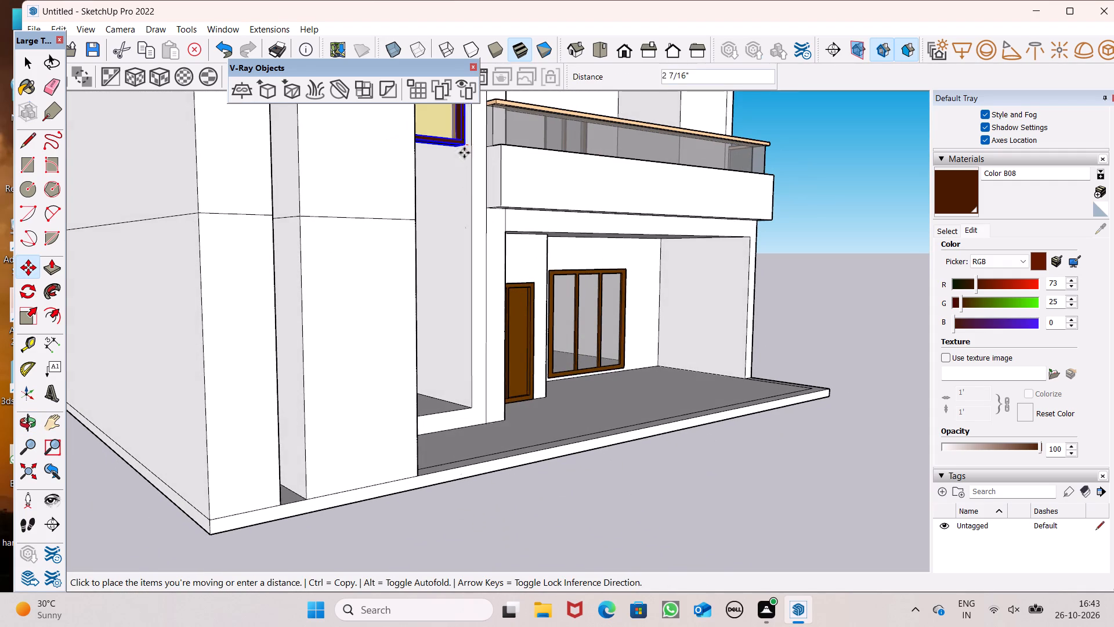
drag(464, 153, 470, 409)
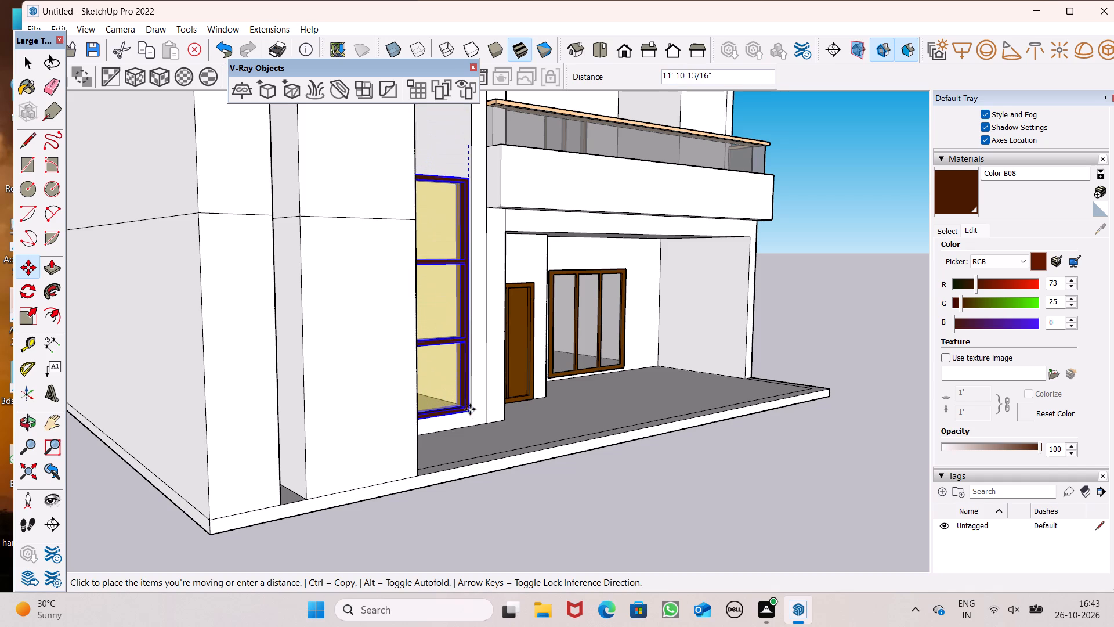
drag(470, 409, 465, 409)
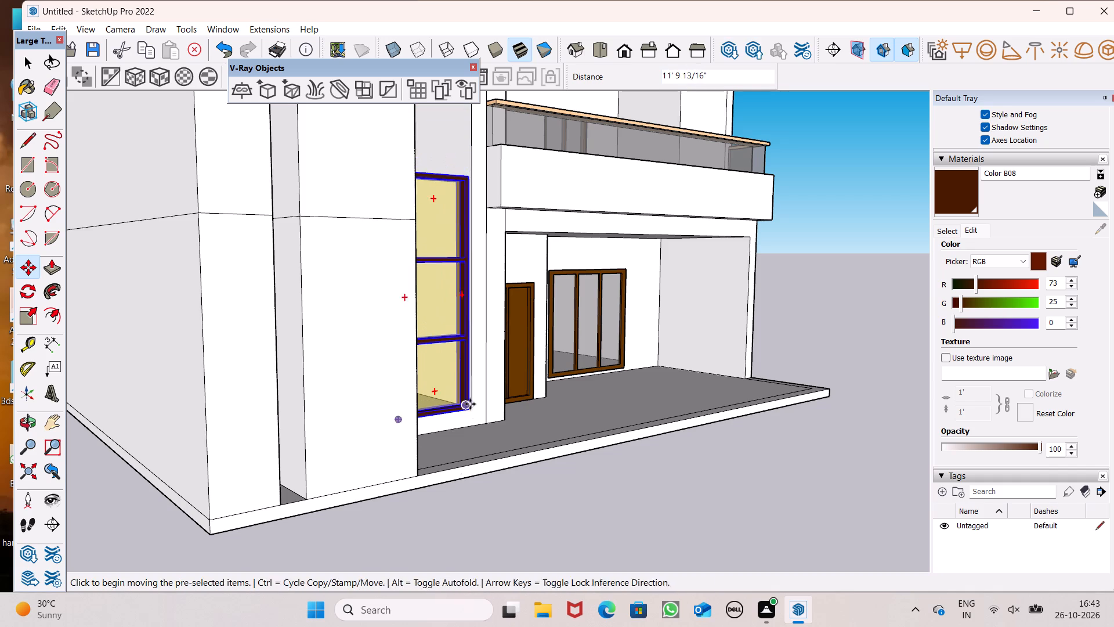
Move the tall window by its lower corner to the matching lower corner of the opening beside the entrance door.
scroll(516, 406, up, 1)
middle_drag(508, 419, 461, 442)
scroll(417, 435, up, 14)
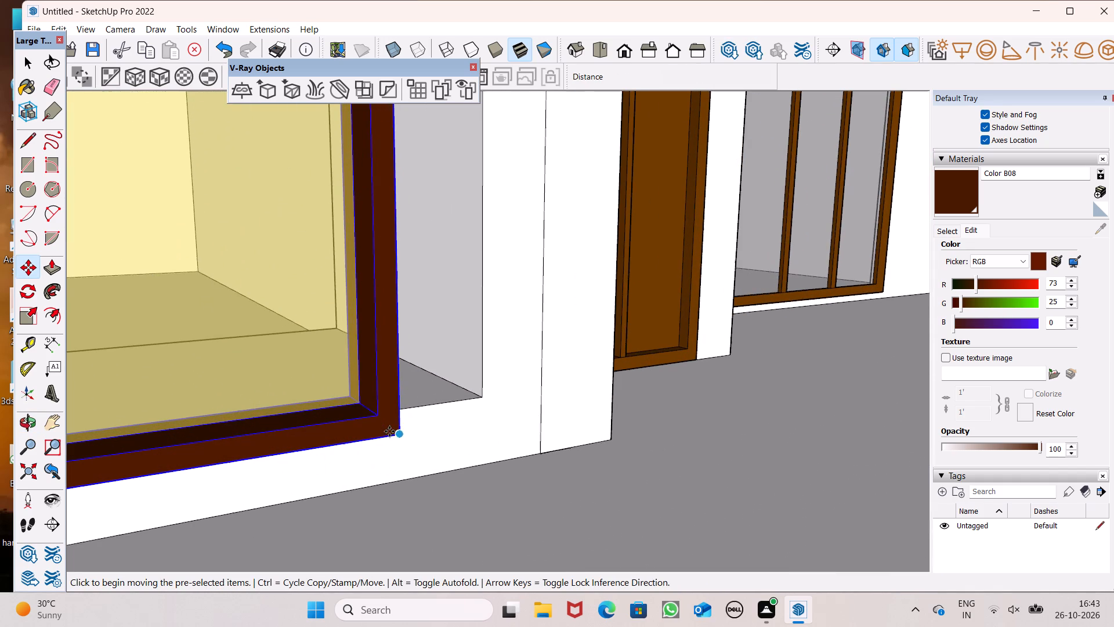
drag(399, 437, 476, 395)
middle_drag(537, 403, 396, 460)
scroll(523, 419, up, 1)
scroll(350, 429, up, 7)
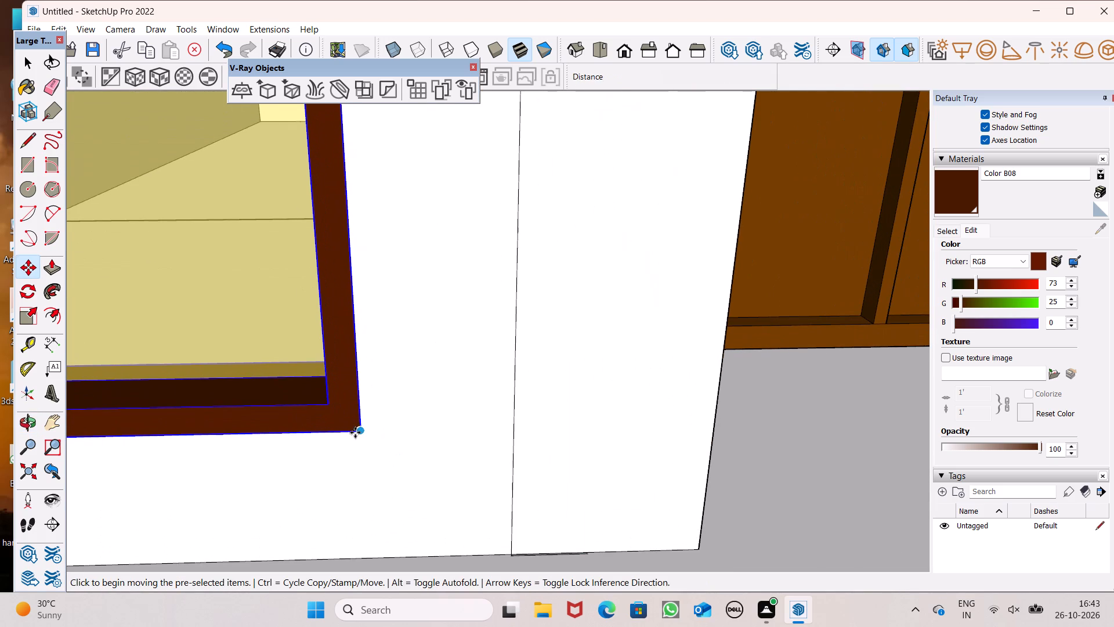
Fine-tune the tall window's position at the opening's lower corner with small moves, including about 1 7/8" and 1 1/4".
drag(355, 433, 355, 417)
scroll(368, 421, down, 3)
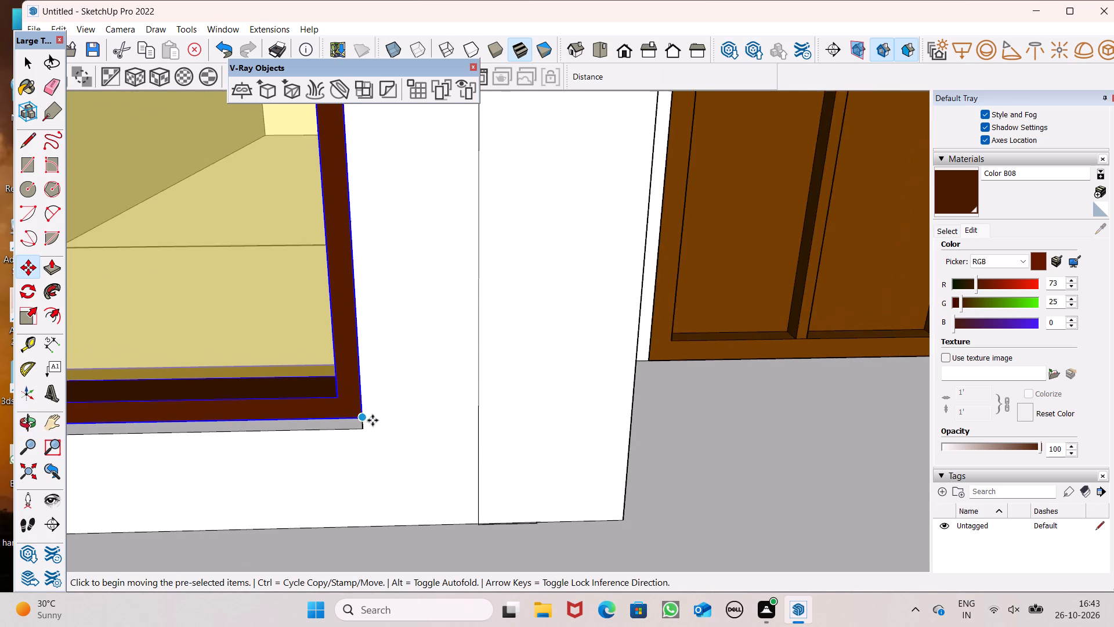
middle_drag(377, 419, 522, 352)
scroll(504, 358, up, 6)
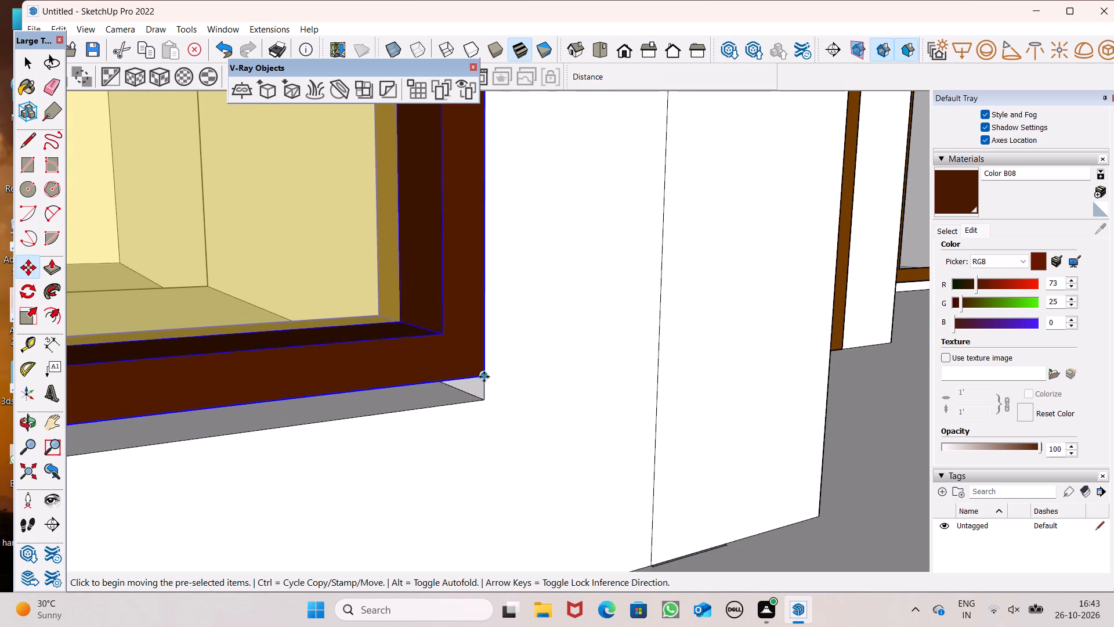
drag(485, 376, 458, 397)
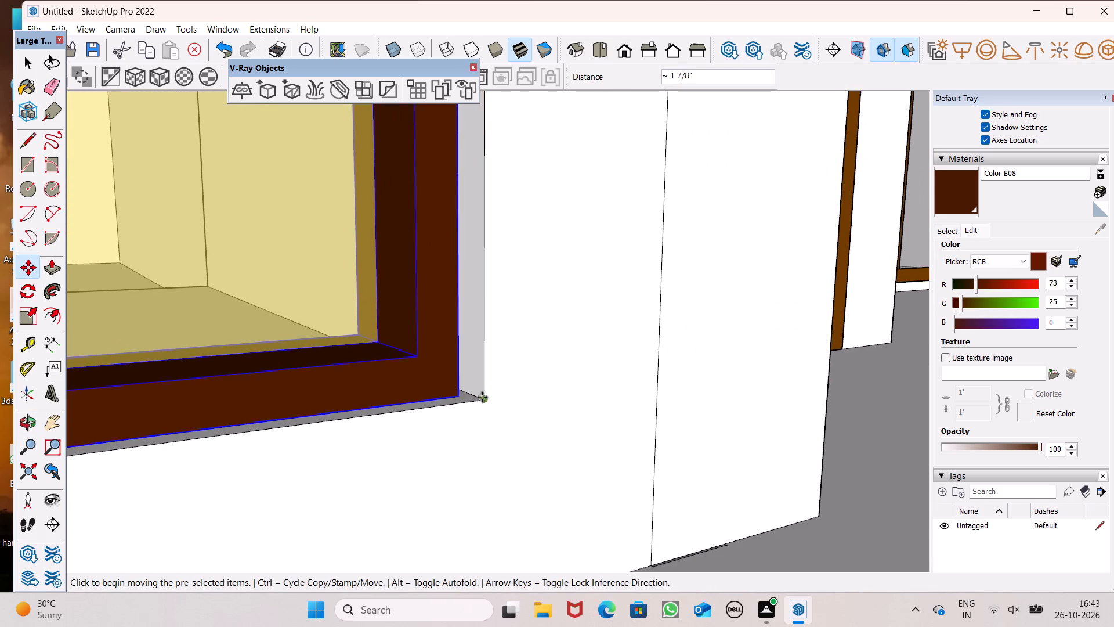
scroll(482, 397, up, 1)
middle_drag(483, 398, 415, 439)
scroll(400, 425, up, 7)
drag(420, 409, 439, 396)
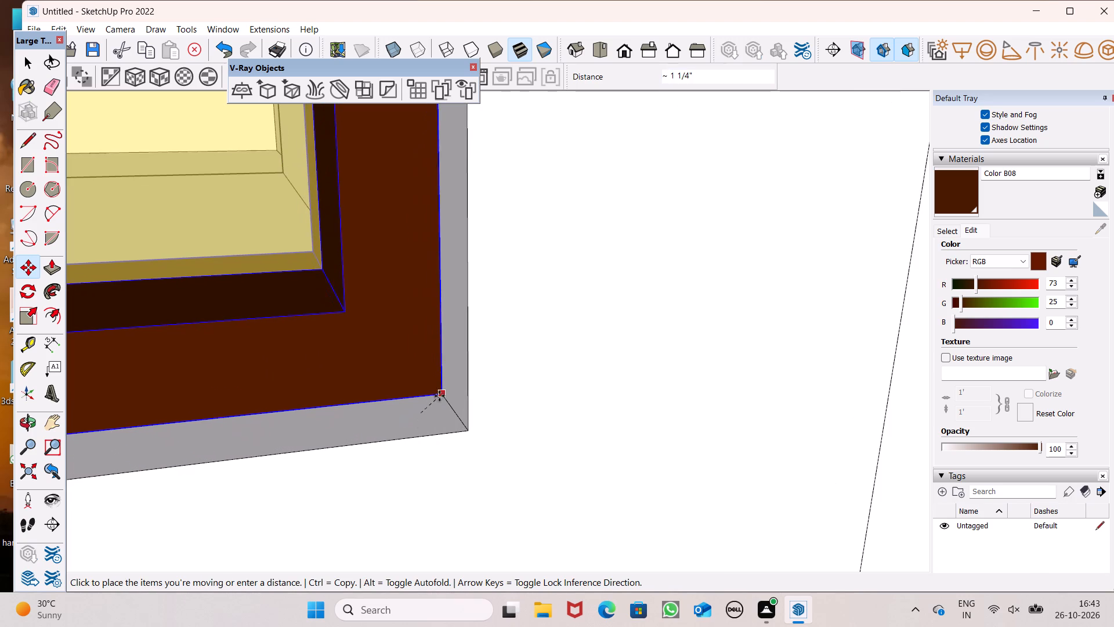
drag(439, 396, 444, 402)
middle_drag(482, 428, 442, 419)
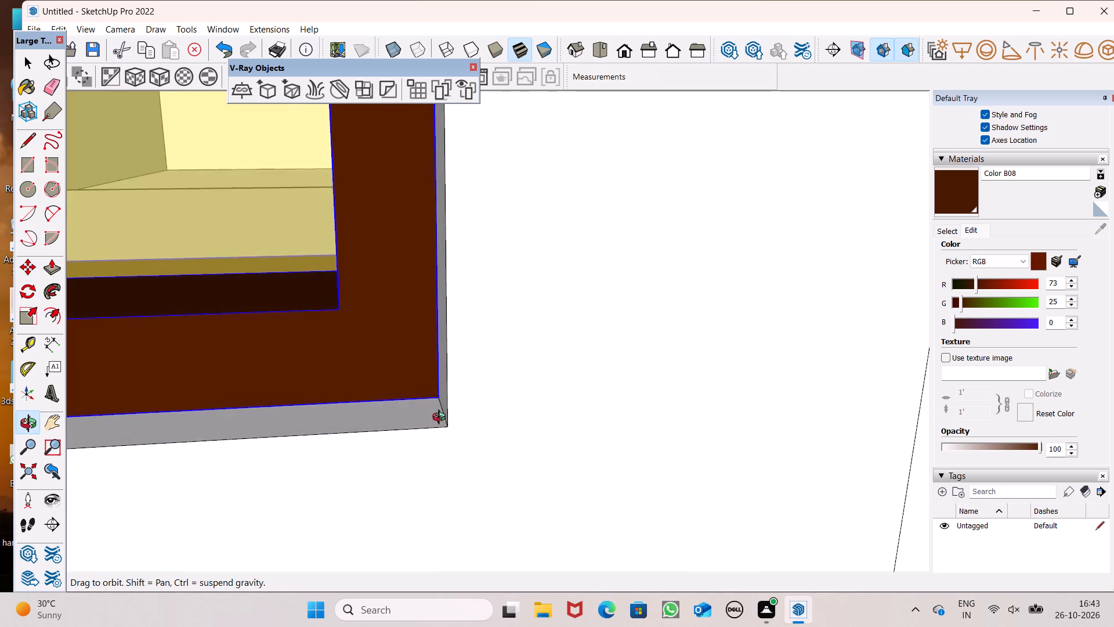
middle_drag(442, 419, 442, 369)
scroll(443, 366, up, 1)
scroll(588, 338, down, 20)
scroll(588, 338, down, 5)
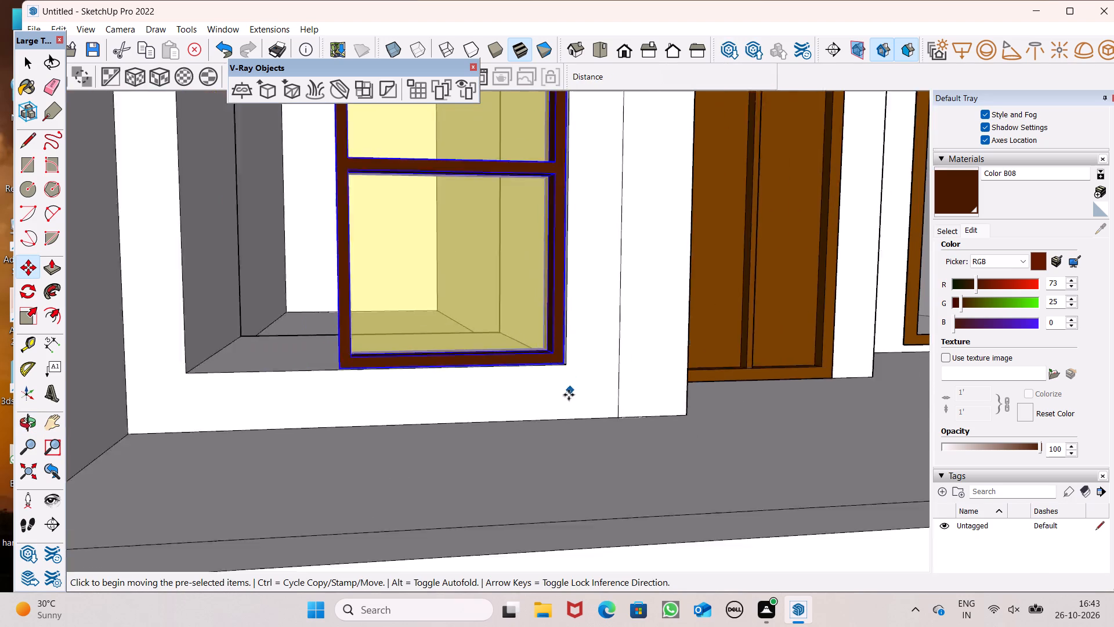
scroll(569, 395, down, 14)
middle_drag(570, 411, 515, 467)
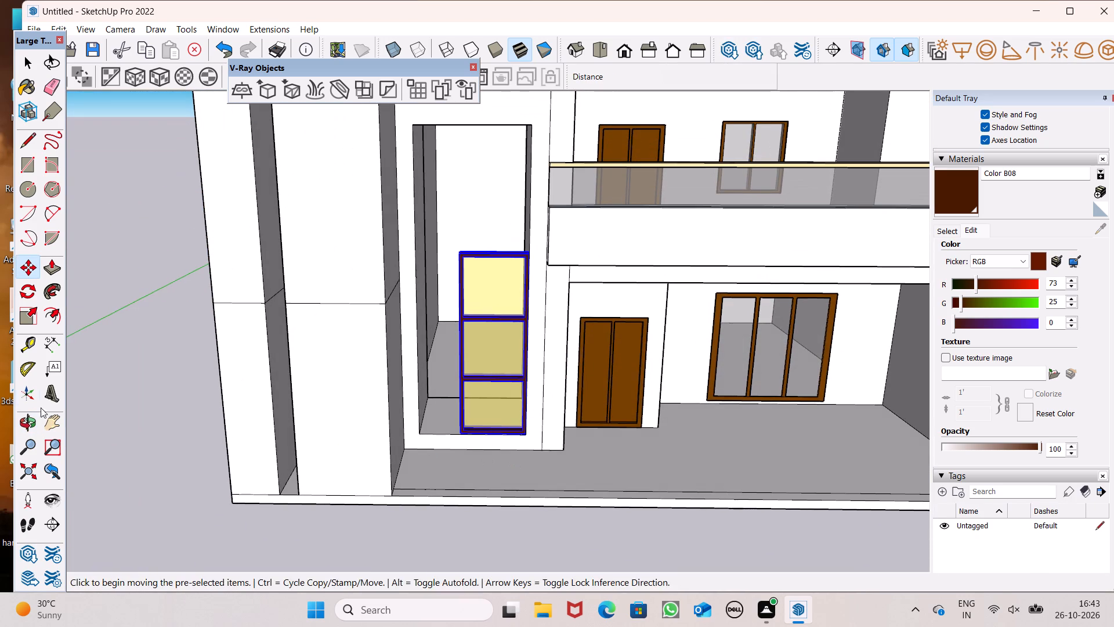
Scale the tall window wider along the red axis toward the opposite side of its opening.
click(22, 311)
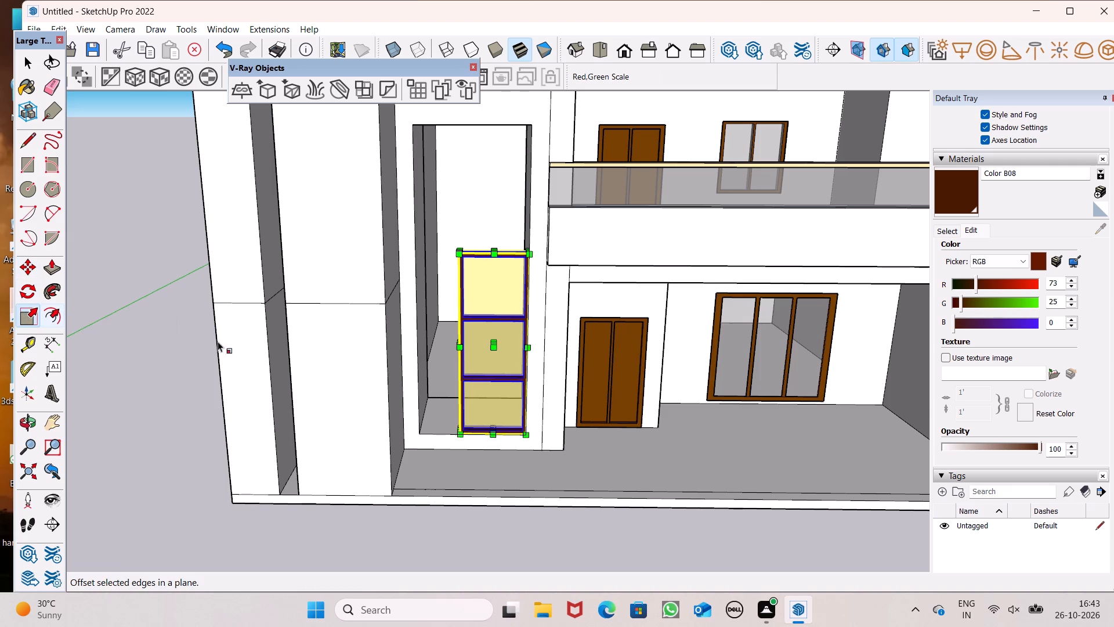
scroll(436, 323, up, 1)
scroll(449, 354, down, 1)
middle_drag(455, 365, 505, 392)
scroll(502, 393, up, 7)
scroll(476, 347, up, 5)
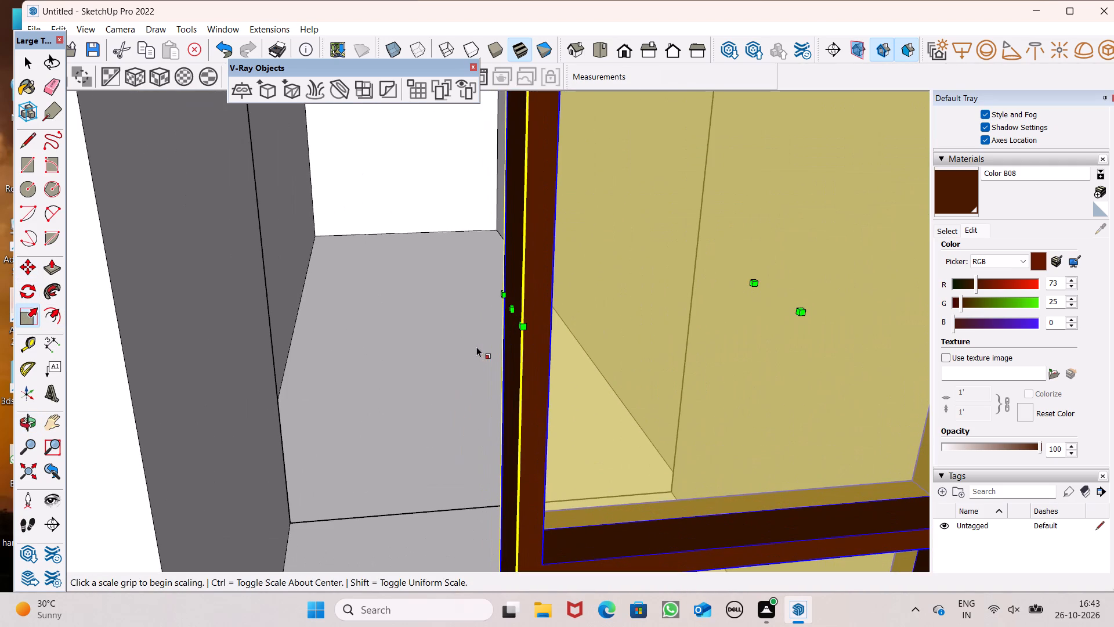
drag(515, 311, 367, 309)
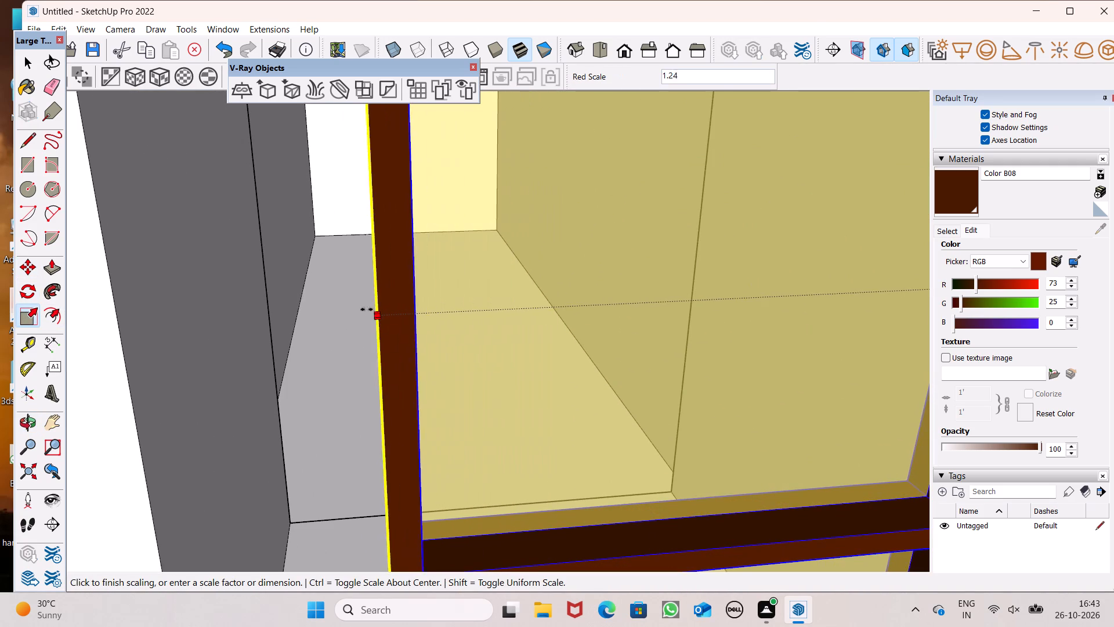
drag(367, 309, 268, 308)
scroll(266, 314, down, 11)
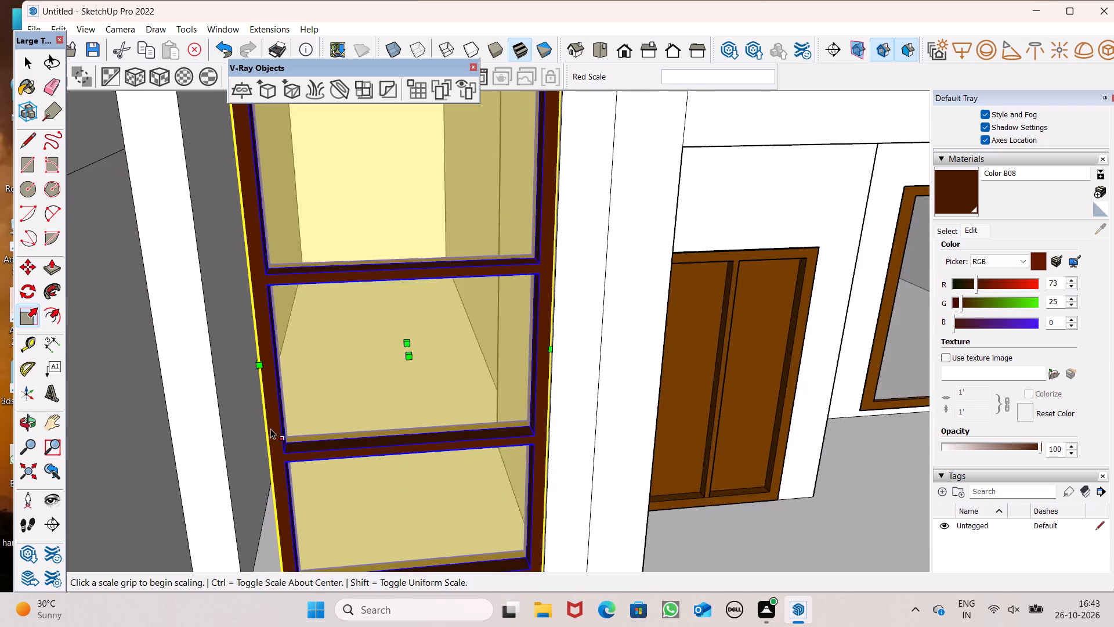
Scale the tall window's width by a further factor of about 1.14 to reach the opening's far side.
scroll(272, 427, down, 6)
scroll(245, 430, up, 1)
middle_drag(245, 430, 296, 434)
scroll(295, 431, up, 7)
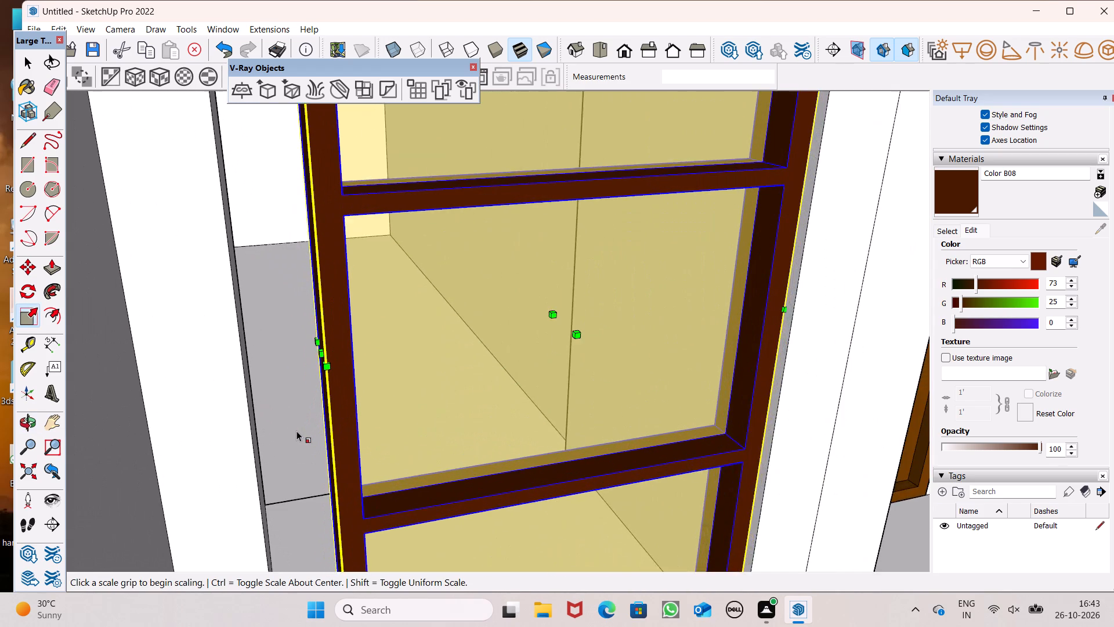
scroll(298, 431, down, 1)
drag(323, 351, 239, 355)
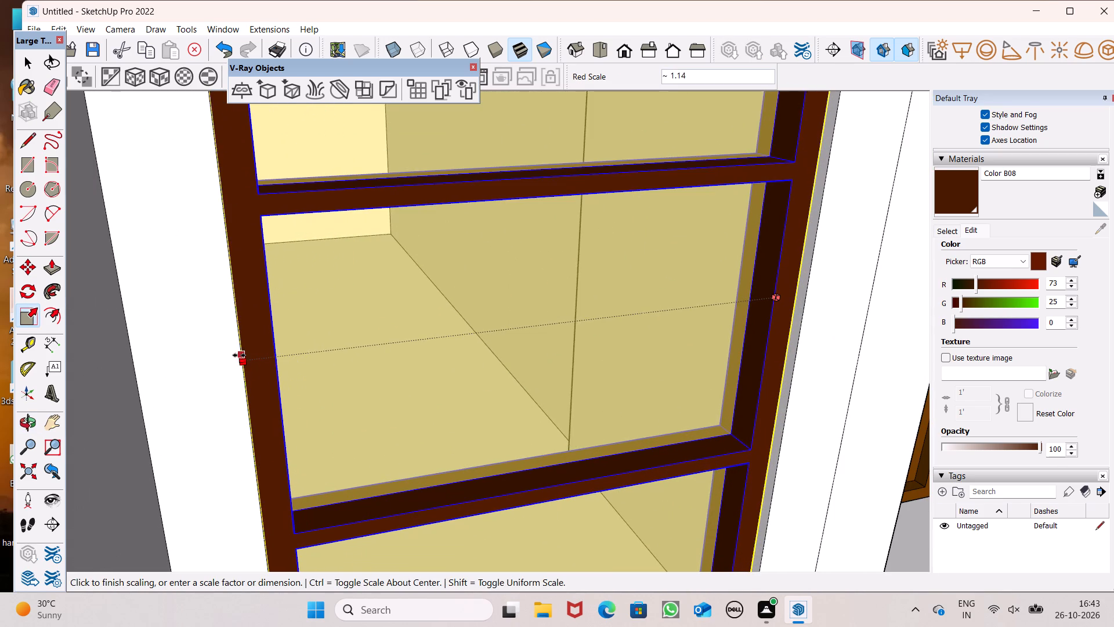
drag(239, 355, 233, 356)
scroll(230, 354, down, 6)
scroll(362, 369, down, 10)
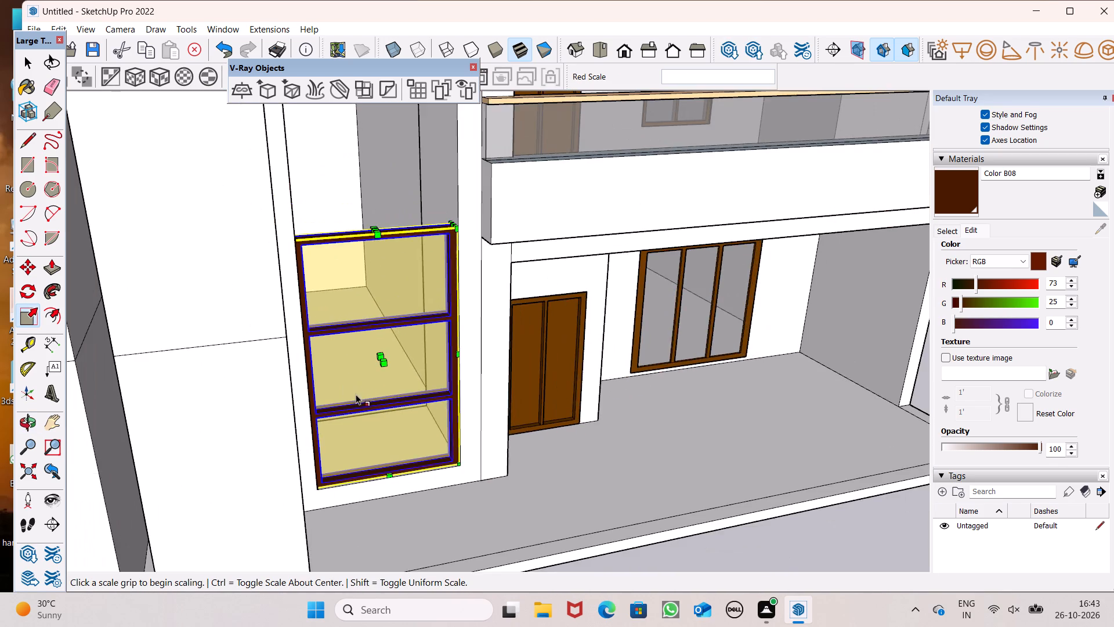
Scale the tall window upward along the blue axis to near the top edge of its opening.
middle_drag(292, 407, 174, 427)
middle_click(257, 415)
scroll(349, 395, down, 4)
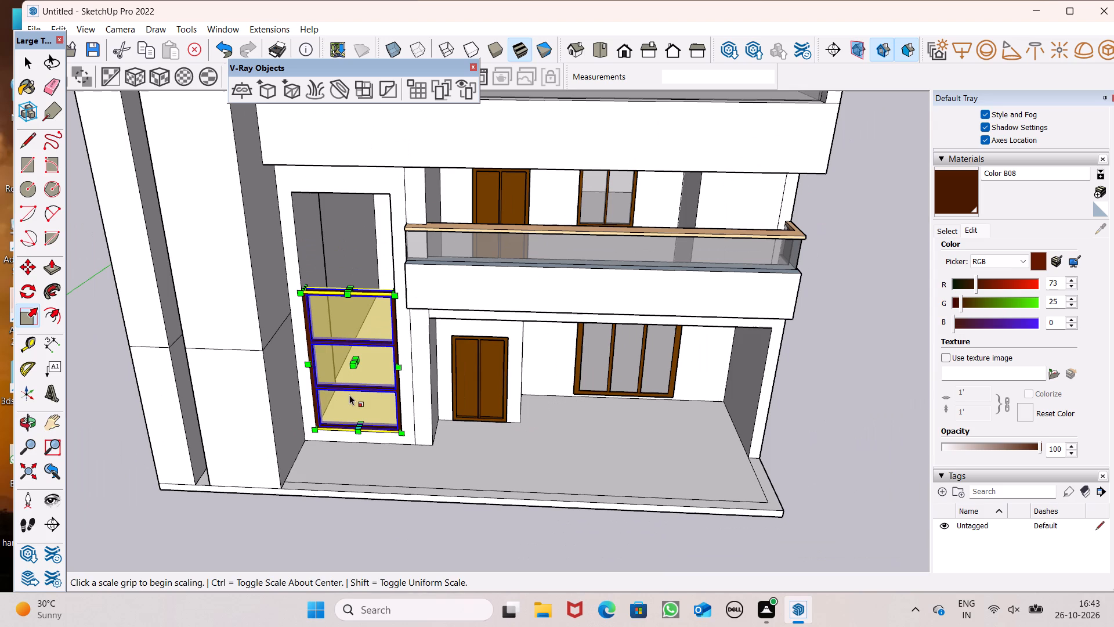
scroll(349, 395, down, 1)
middle_drag(355, 400, 413, 477)
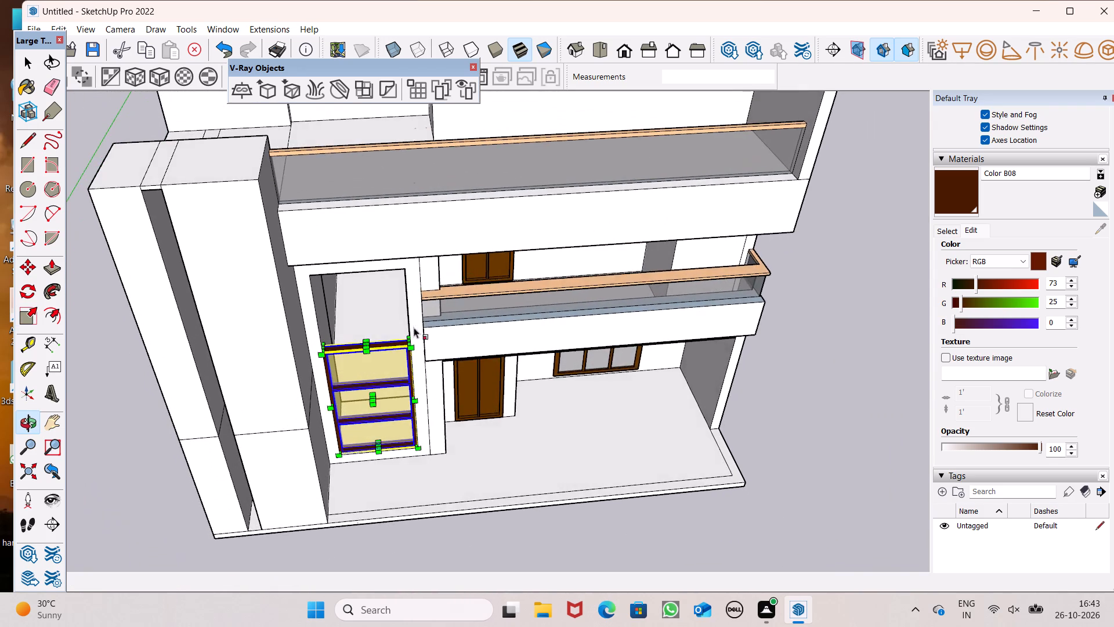
scroll(408, 323, up, 6)
drag(370, 415, 375, 410)
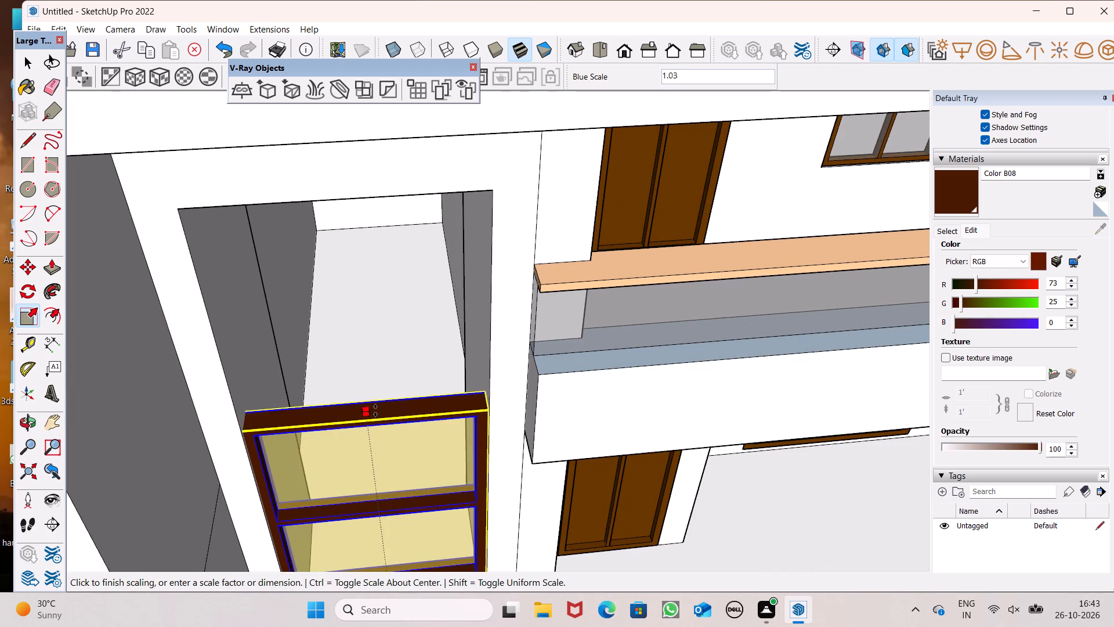
drag(375, 410, 346, 190)
Stretch the tall window's top the remaining small gap to the opening's upper edge and deselect it.
scroll(345, 188, down, 3)
scroll(368, 210, up, 4)
scroll(323, 186, up, 7)
middle_drag(328, 200, 353, 163)
scroll(350, 172, up, 1)
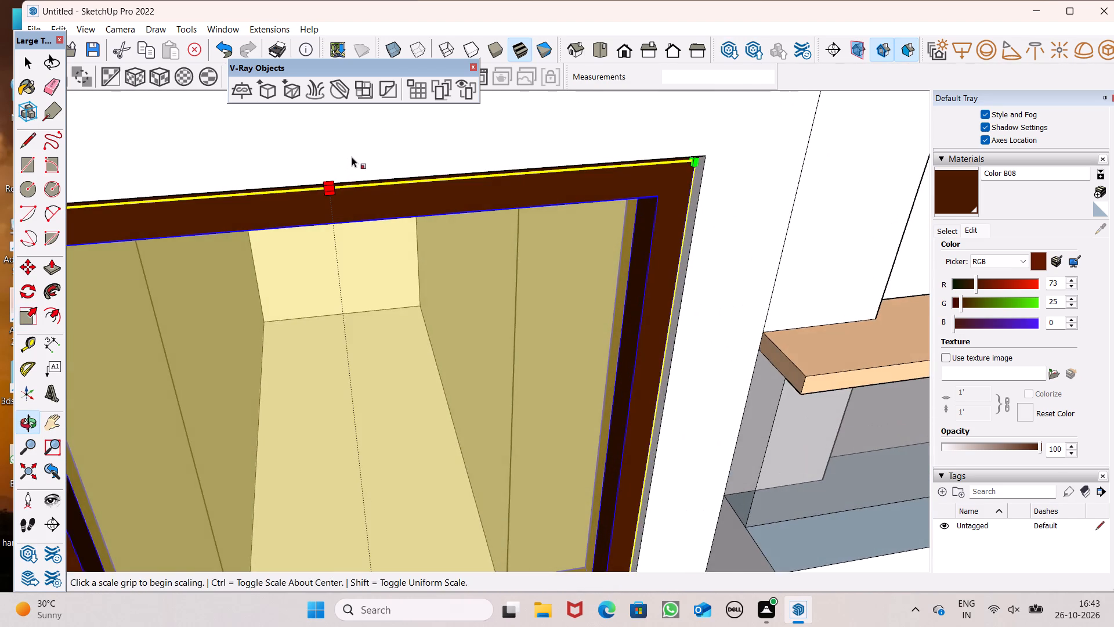
scroll(350, 158, up, 7)
middle_drag(344, 192, 392, 89)
scroll(341, 140, up, 1)
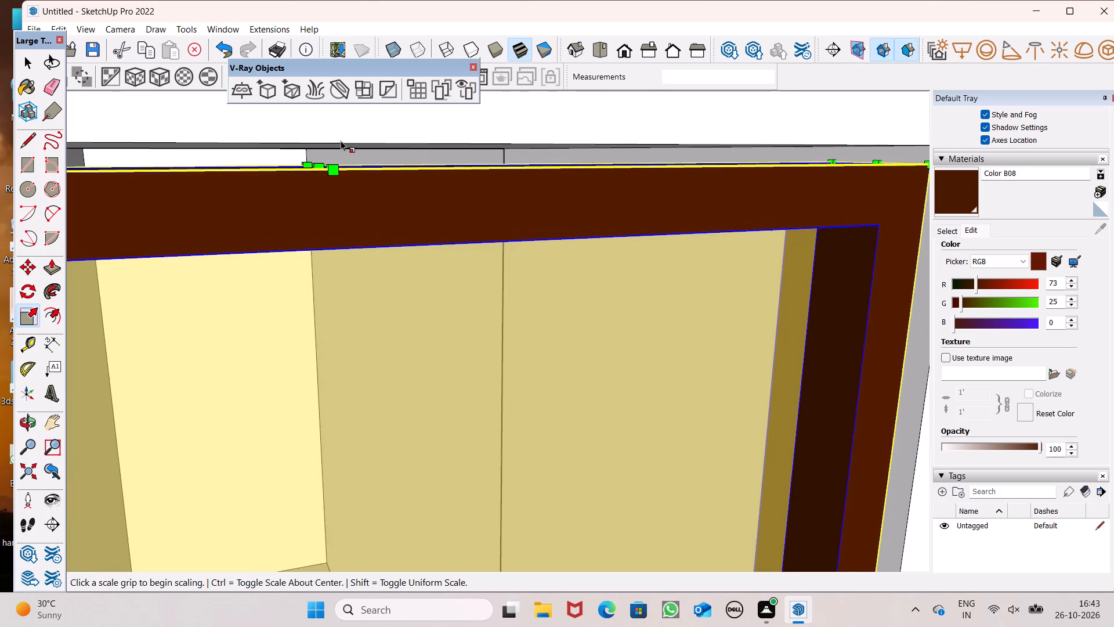
drag(317, 165, 321, 139)
scroll(298, 151, down, 9)
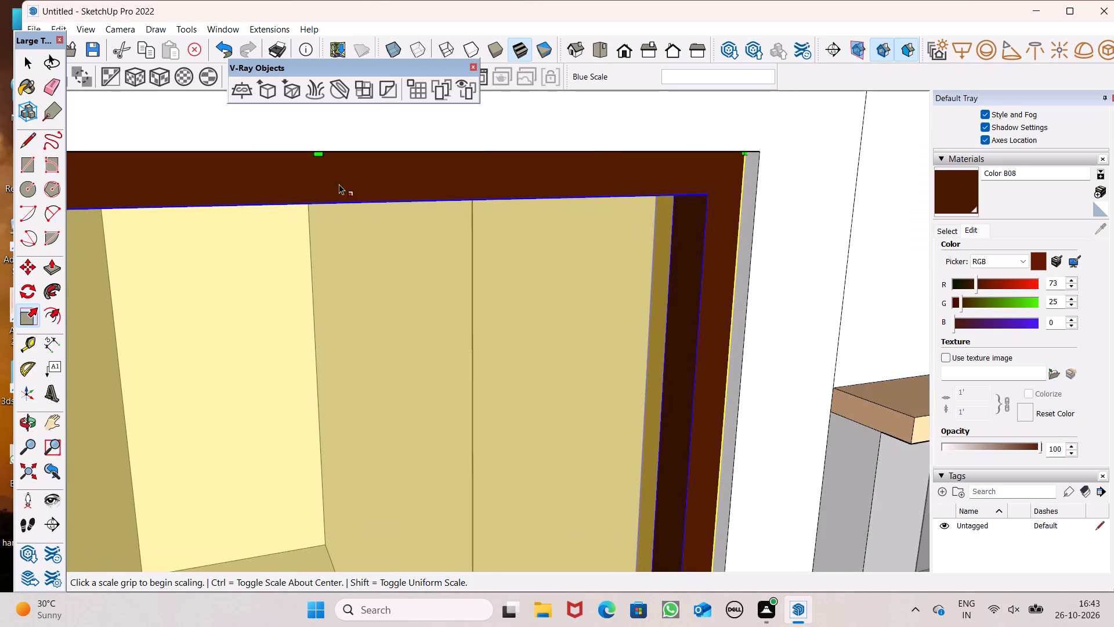
scroll(339, 184, down, 15)
key(space)
scroll(394, 170, down, 7)
middle_drag(395, 178, 346, 180)
click(784, 276)
Erase the horizontal dividing lines on the house's side wall, the tower's front faces and the adjoining face of its recess.
scroll(601, 296, down, 4)
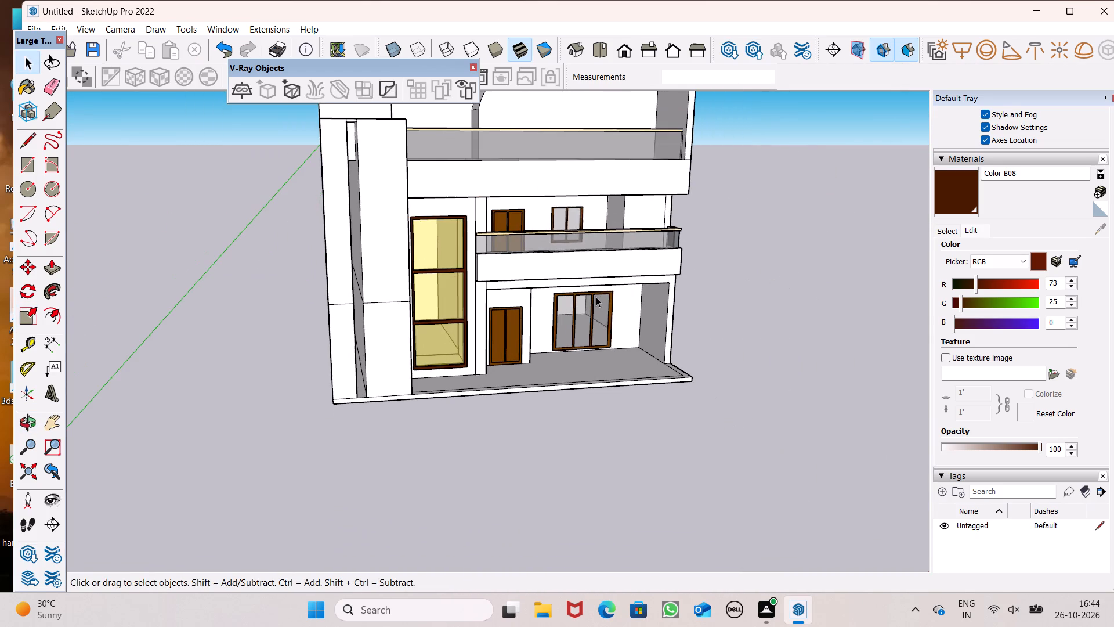
scroll(592, 302, down, 2)
middle_drag(605, 362, 485, 355)
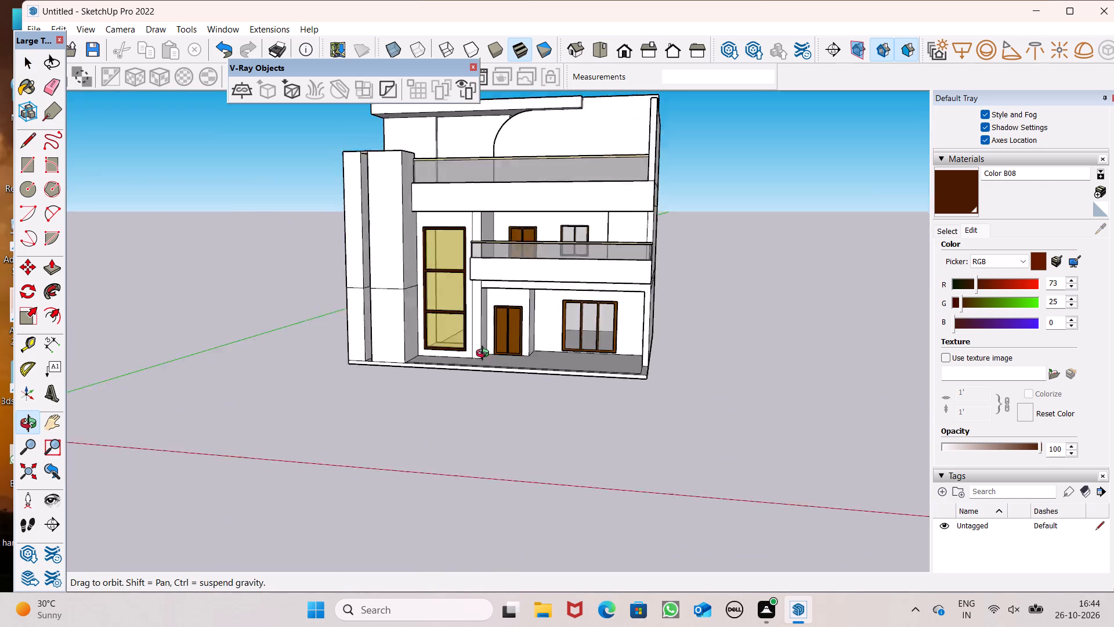
middle_drag(485, 355, 708, 329)
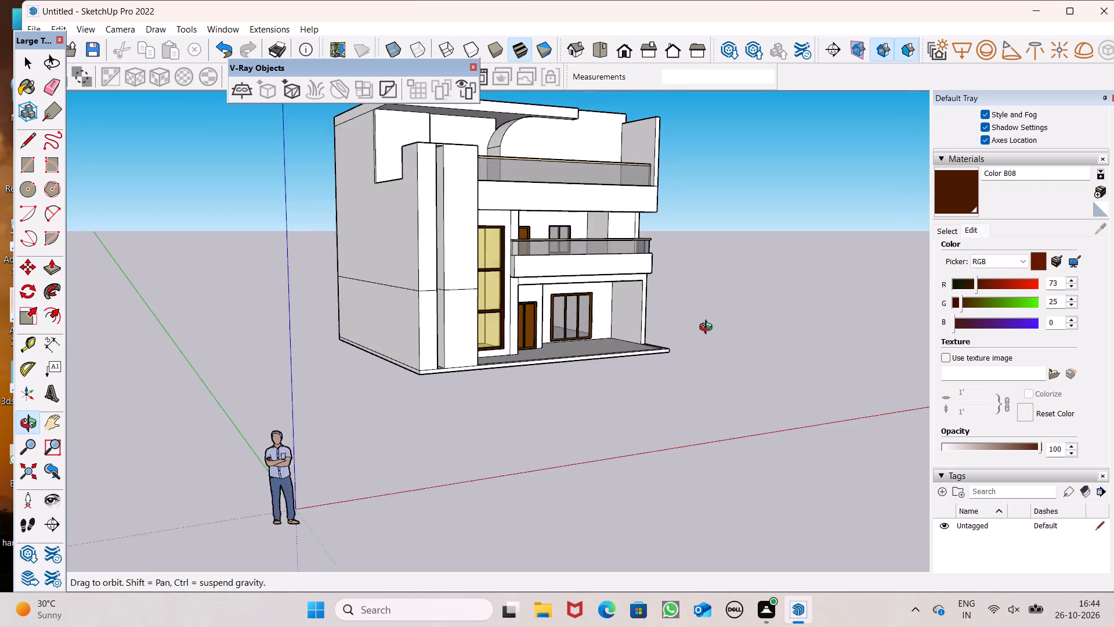
middle_drag(708, 329, 717, 329)
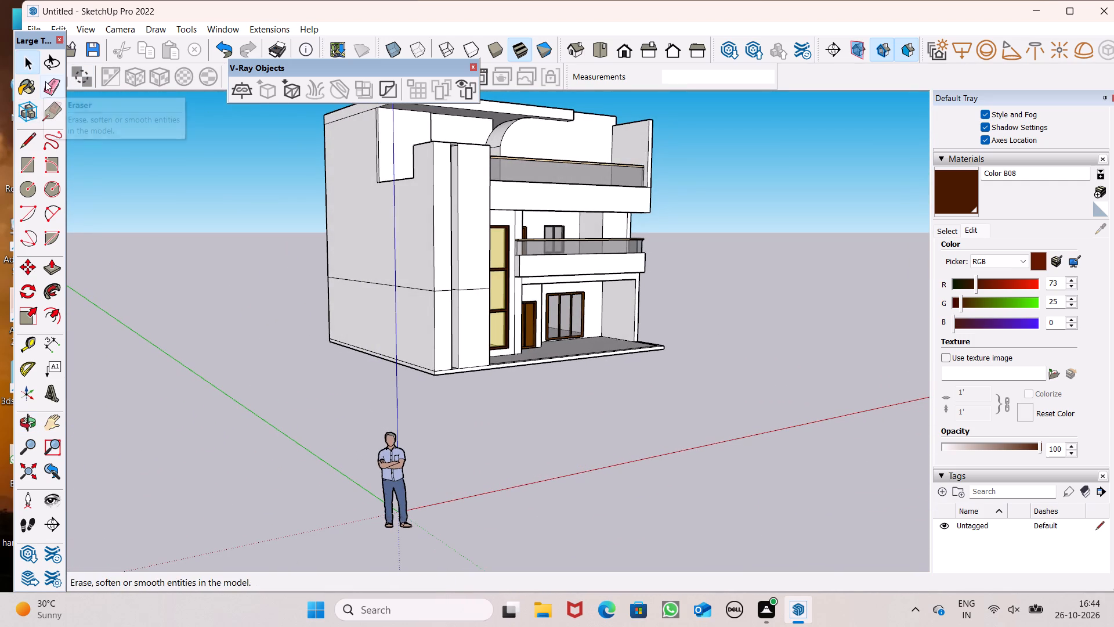
click(45, 81)
drag(395, 259, 409, 304)
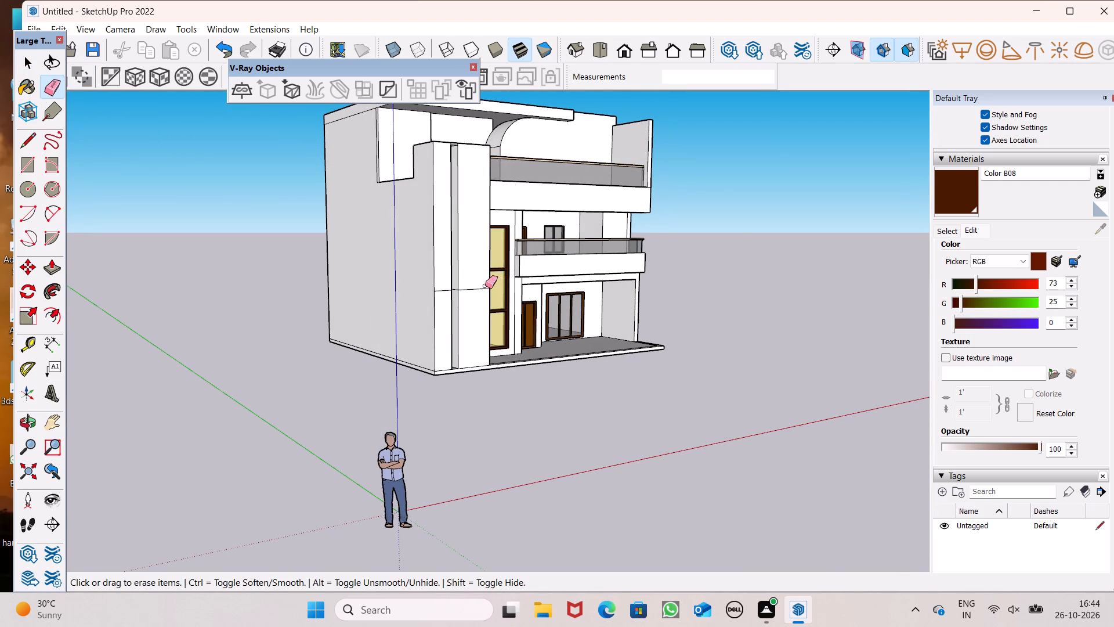
scroll(485, 286, up, 7)
drag(450, 285, 451, 298)
scroll(431, 287, up, 13)
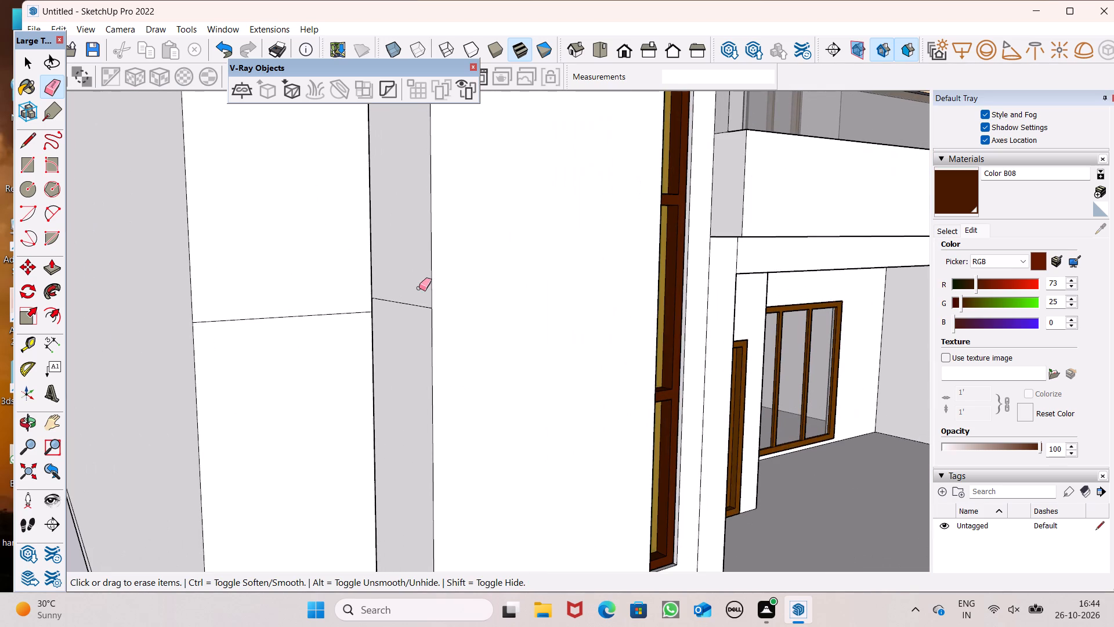
drag(417, 294, 407, 318)
drag(299, 305, 302, 318)
Erase the remaining horizontal lines on the tower recess's other face and on the tower side facing the tall window.
scroll(320, 295, down, 5)
middle_drag(334, 333, 46, 398)
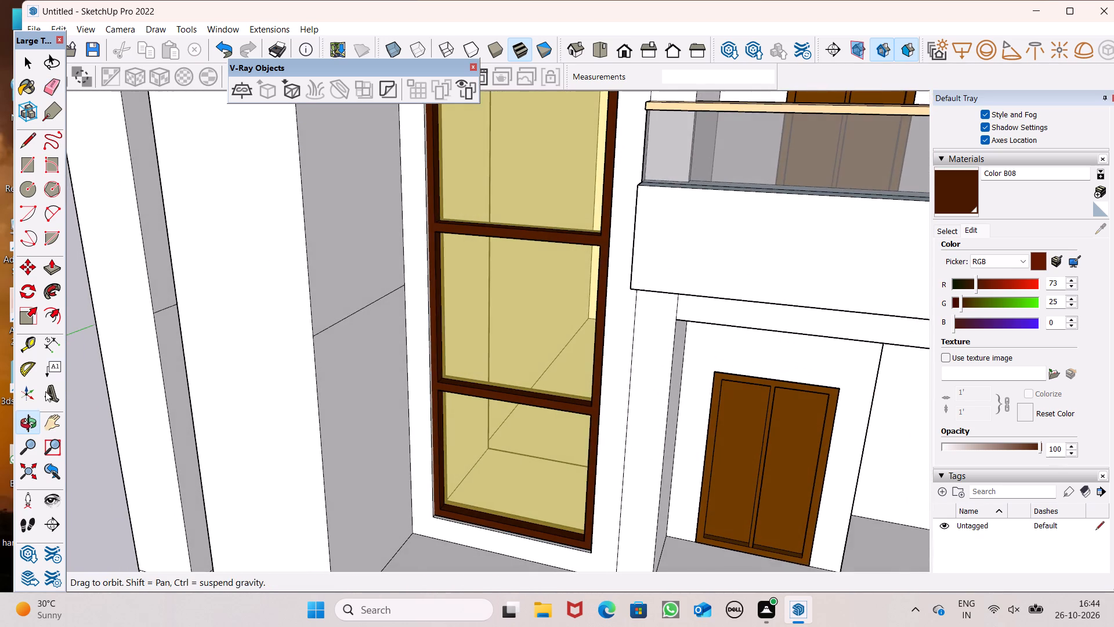
scroll(153, 307, up, 6)
drag(160, 306, 164, 321)
drag(486, 313, 493, 337)
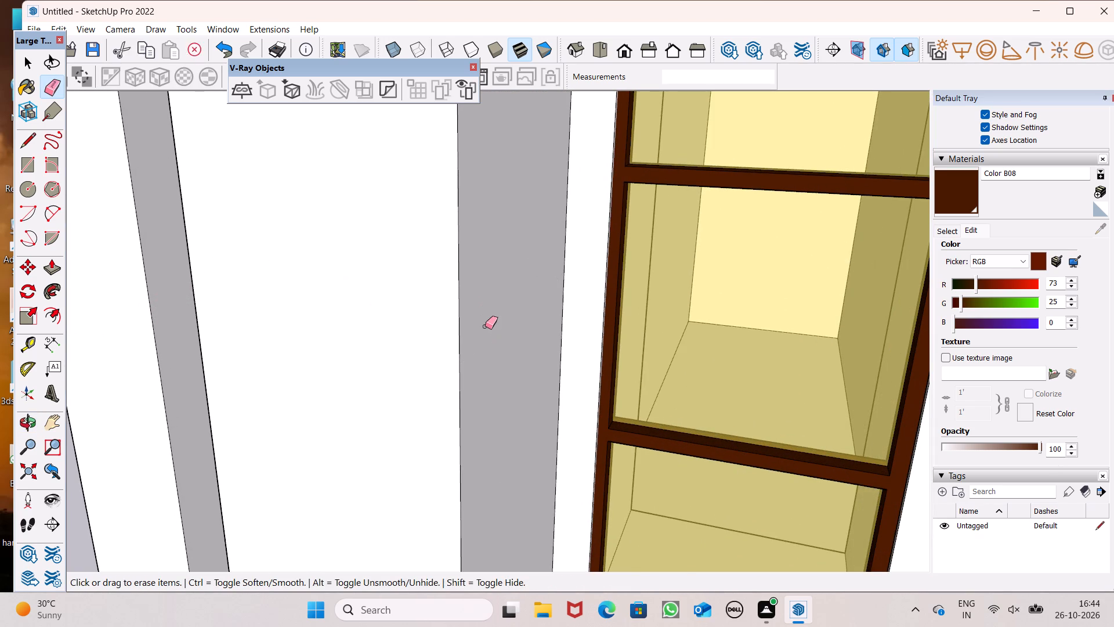
Examine the front facade around the fitted tall window and the cleaned tower faces.
scroll(455, 307, down, 13)
middle_drag(446, 334, 527, 336)
scroll(497, 355, up, 1)
scroll(408, 331, down, 3)
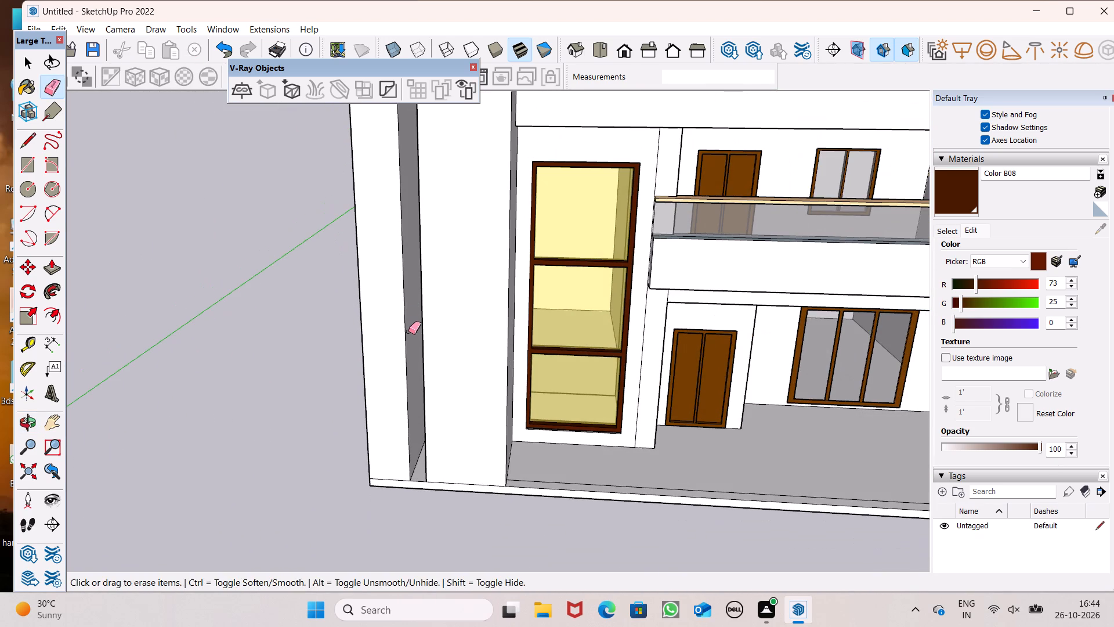
scroll(346, 331, down, 1)
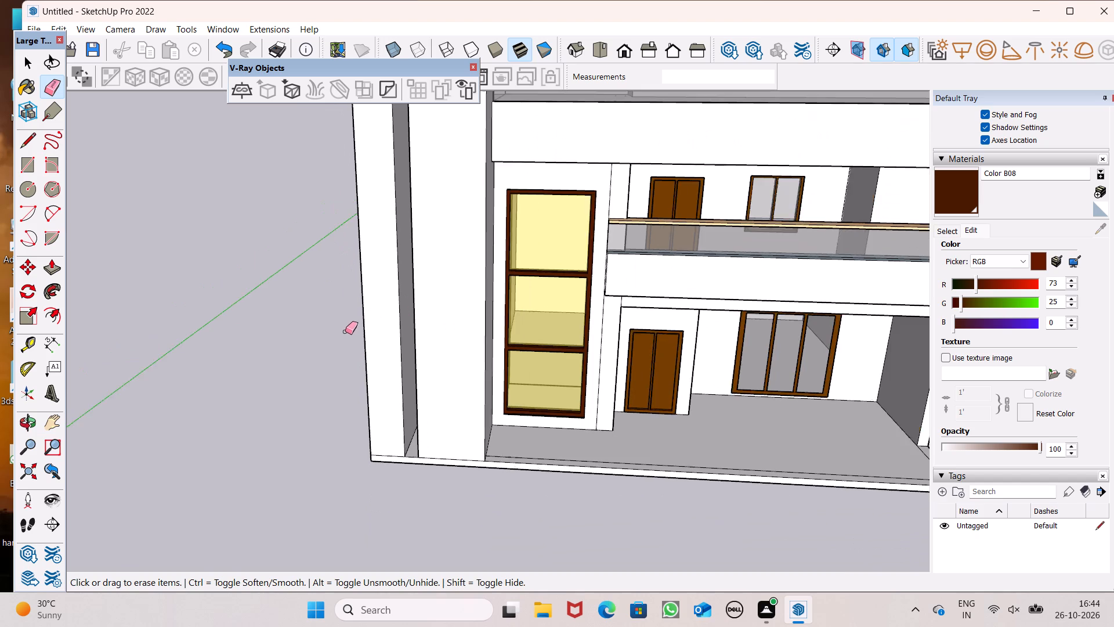
scroll(345, 331, down, 1)
middle_drag(392, 413, 384, 449)
scroll(387, 449, up, 1)
scroll(272, 376, down, 3)
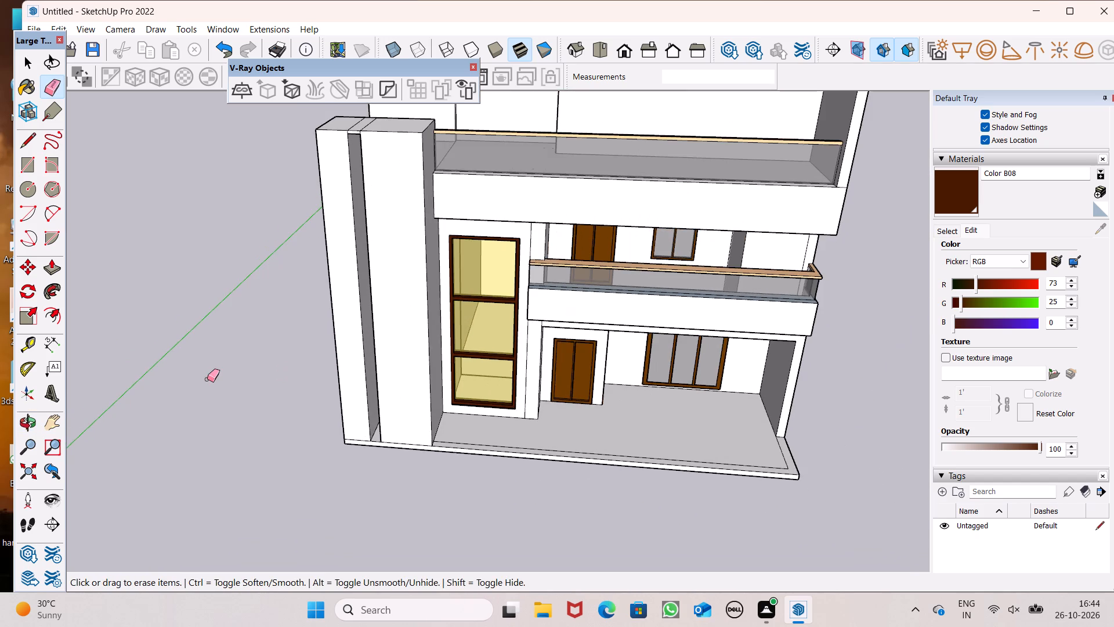
Draw a 9" line from the porch border's inner outer-end corner, away from the tower, to the slab's front edge.
scroll(207, 379, down, 2)
scroll(697, 452, up, 6)
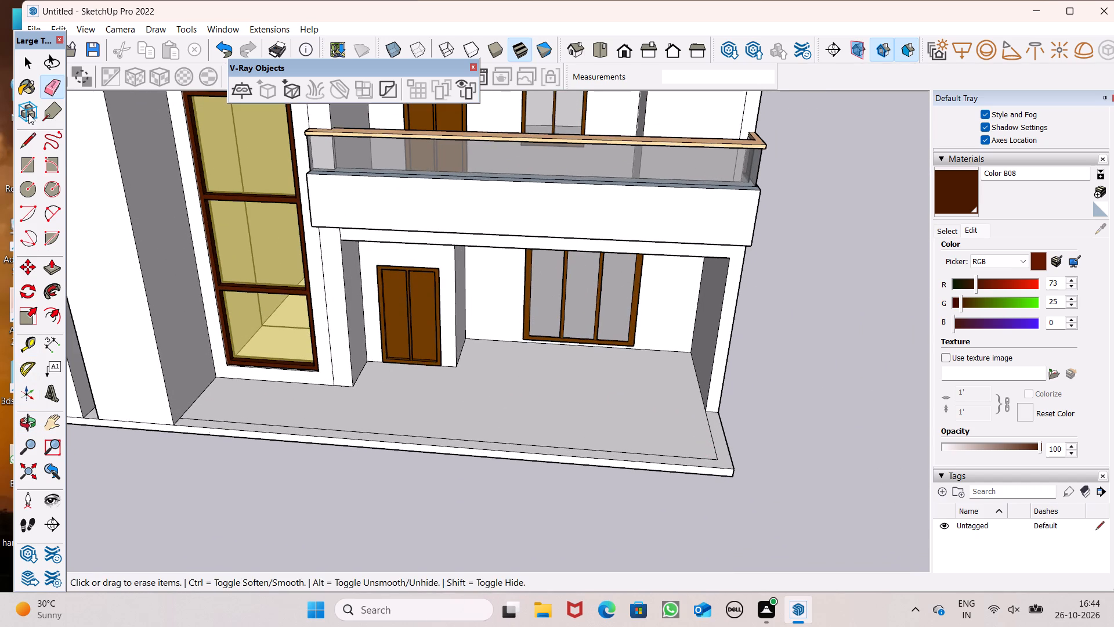
click(27, 143)
scroll(777, 450, up, 6)
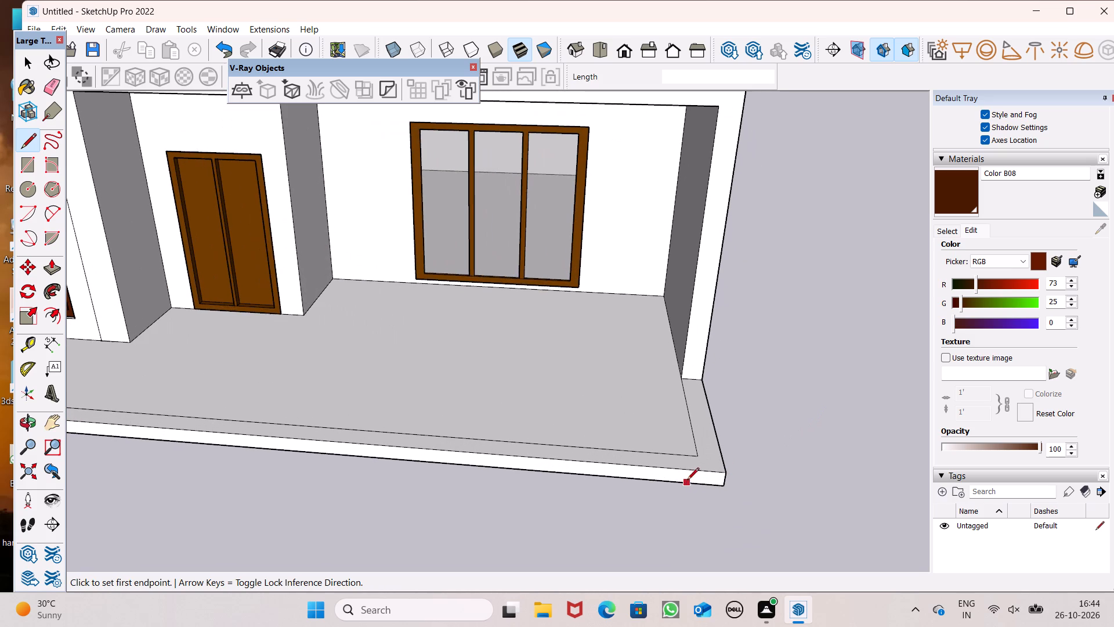
scroll(758, 405, up, 5)
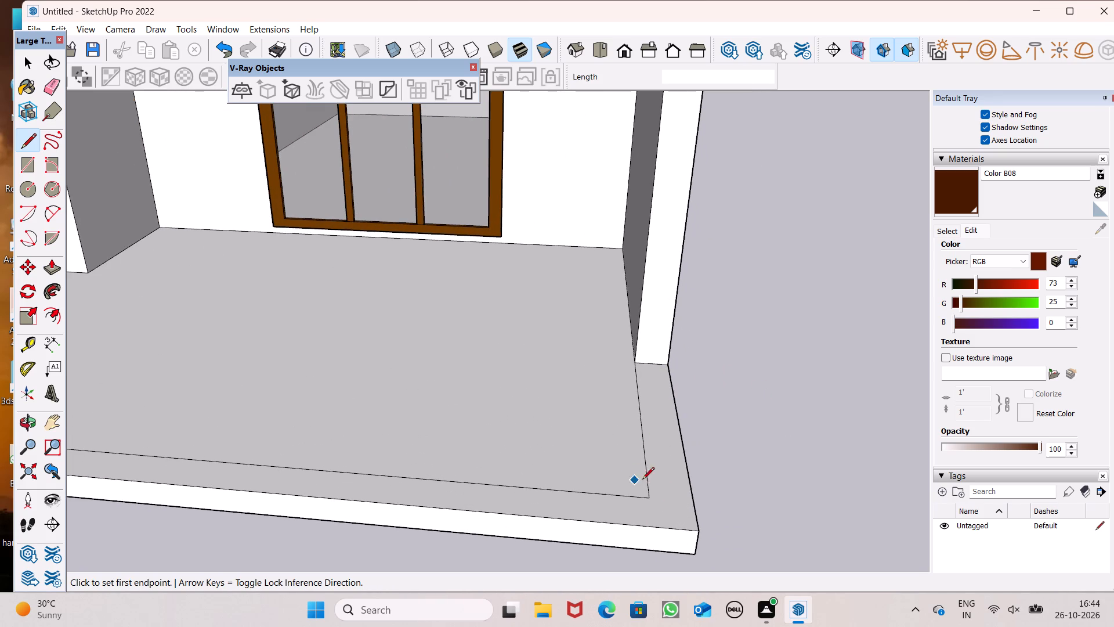
click(649, 498)
click(648, 530)
Draw a short line across the porch slab's front border strip, around the middle of its length.
scroll(648, 442, down, 7)
scroll(752, 456, down, 5)
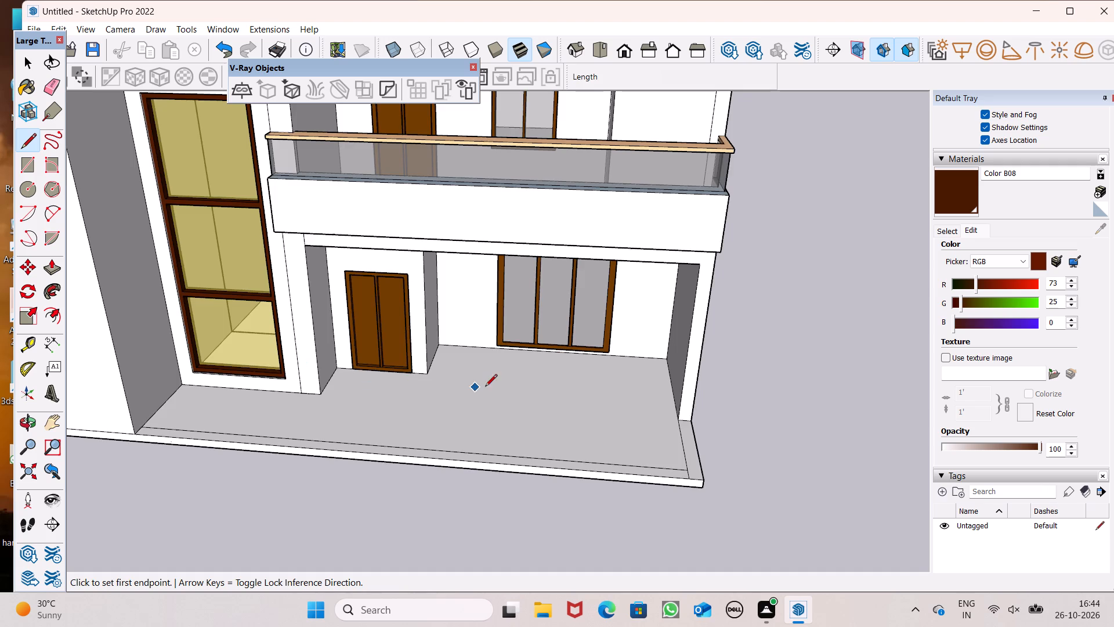
scroll(487, 389, down, 4)
middle_drag(523, 483, 547, 530)
scroll(465, 433, up, 6)
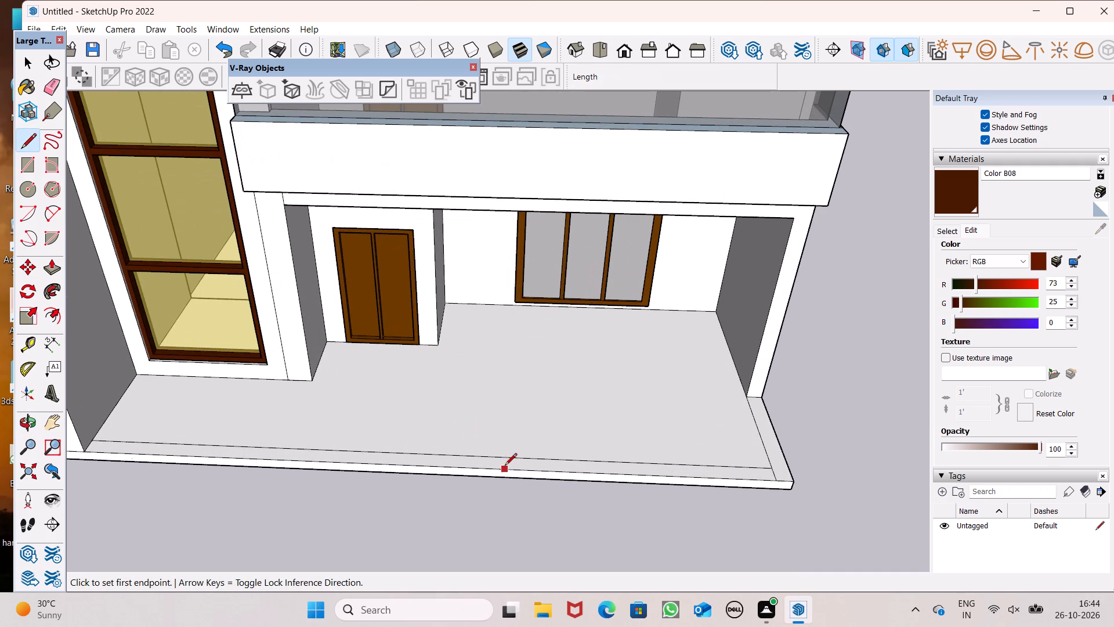
scroll(500, 448, down, 1)
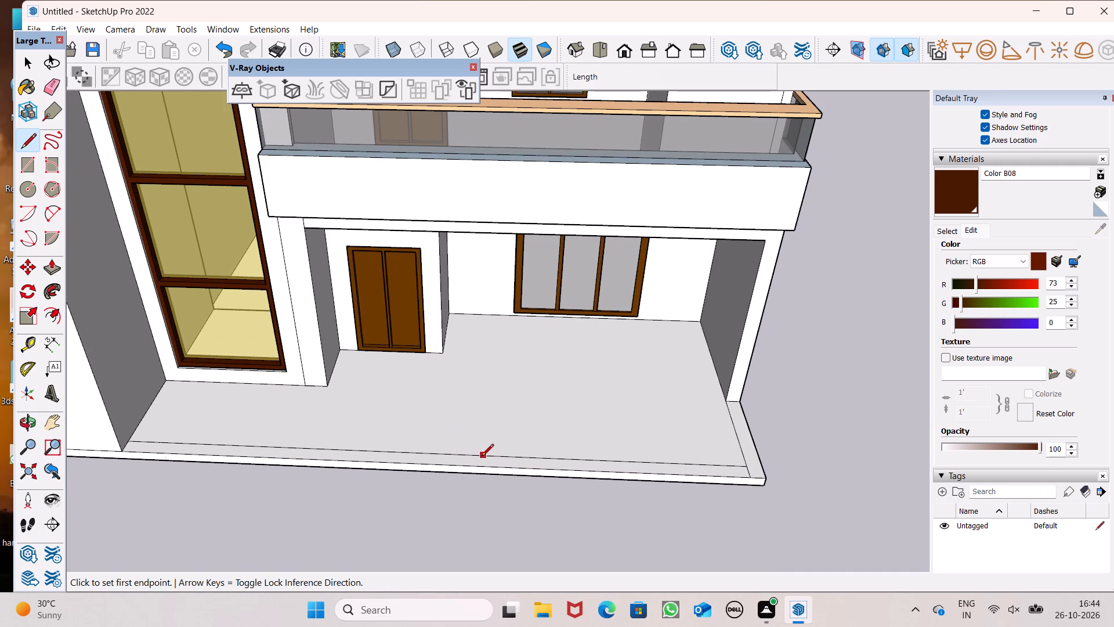
click(482, 456)
click(480, 467)
Paint the tower's two front faces with the orange Color B04 from the Colors collection.
scroll(488, 426, down, 1)
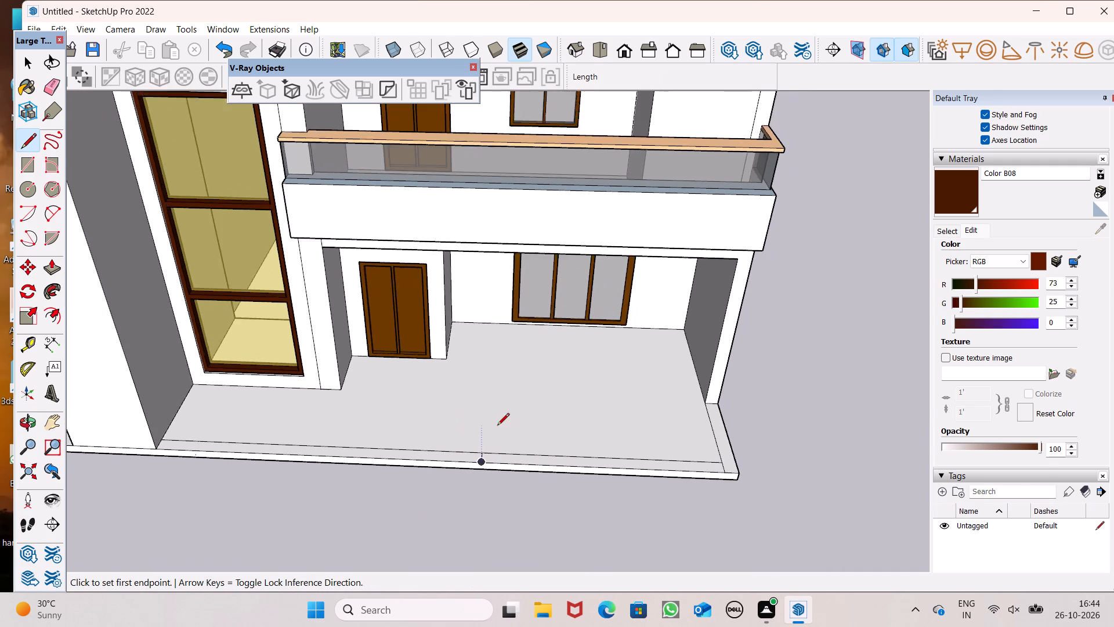
scroll(497, 426, down, 1)
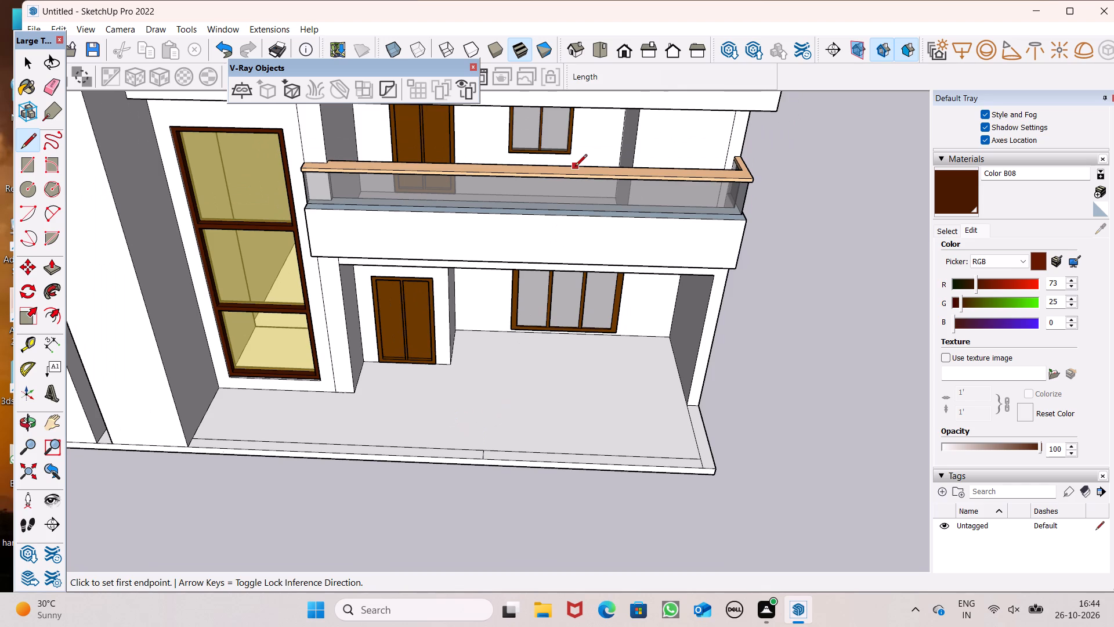
scroll(475, 276, down, 2)
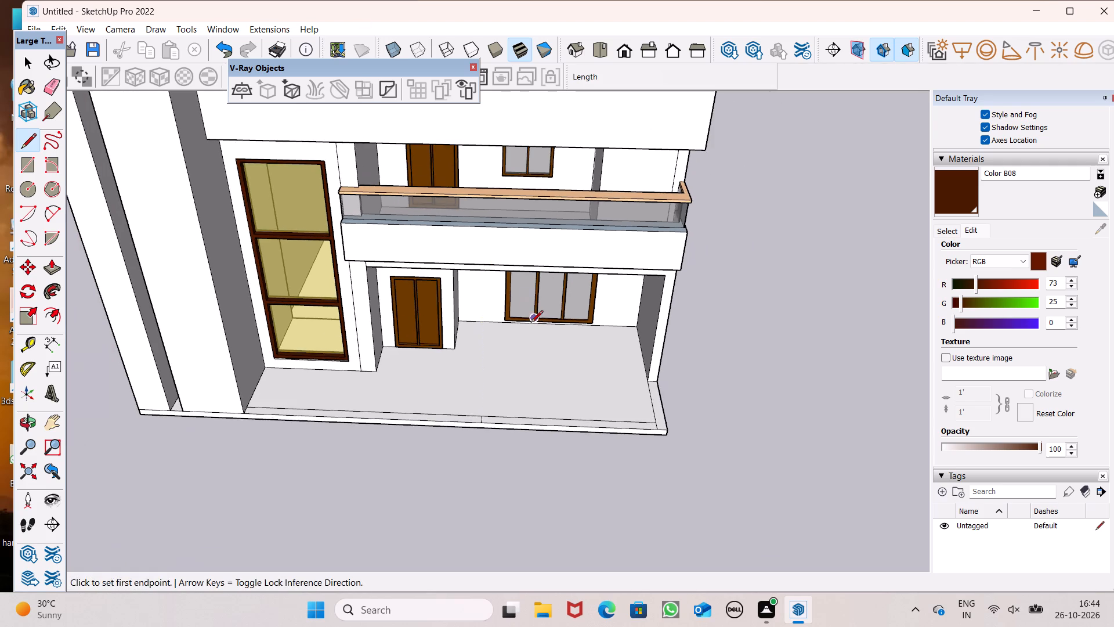
middle_drag(531, 323, 502, 276)
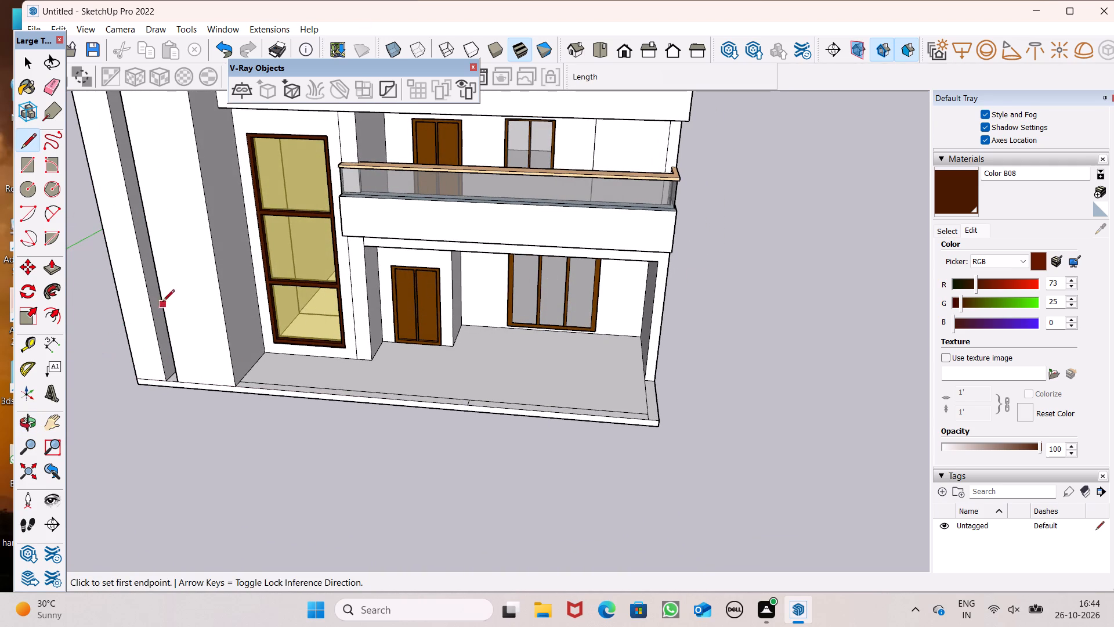
click(945, 226)
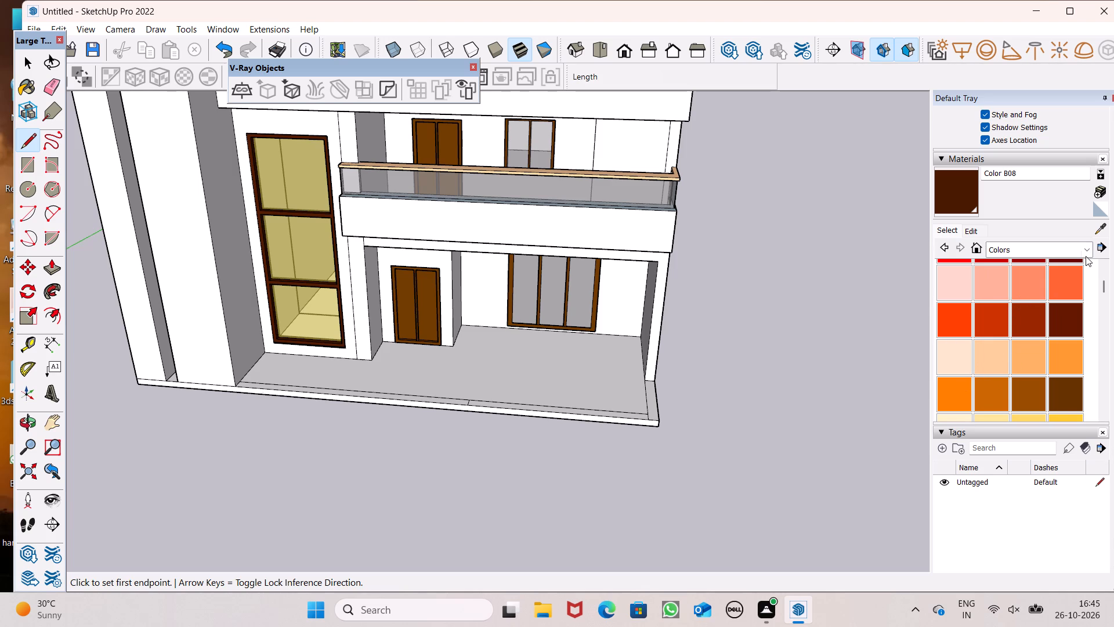
click(1069, 289)
scroll(417, 520, down, 5)
scroll(117, 255, up, 4)
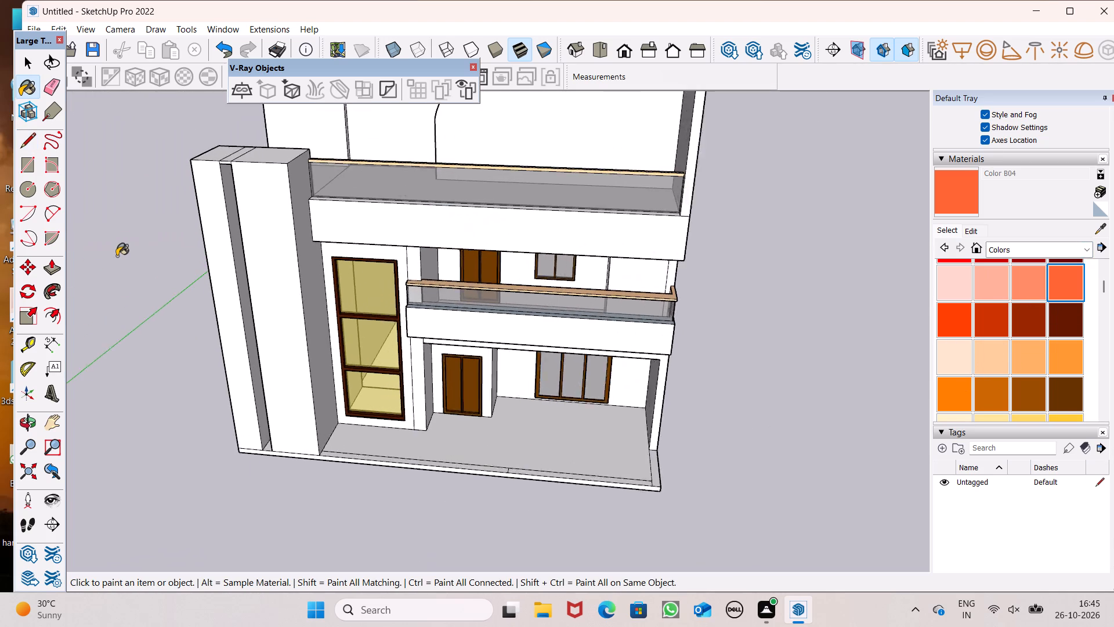
scroll(117, 256, up, 1)
click(219, 240)
click(313, 206)
click(244, 206)
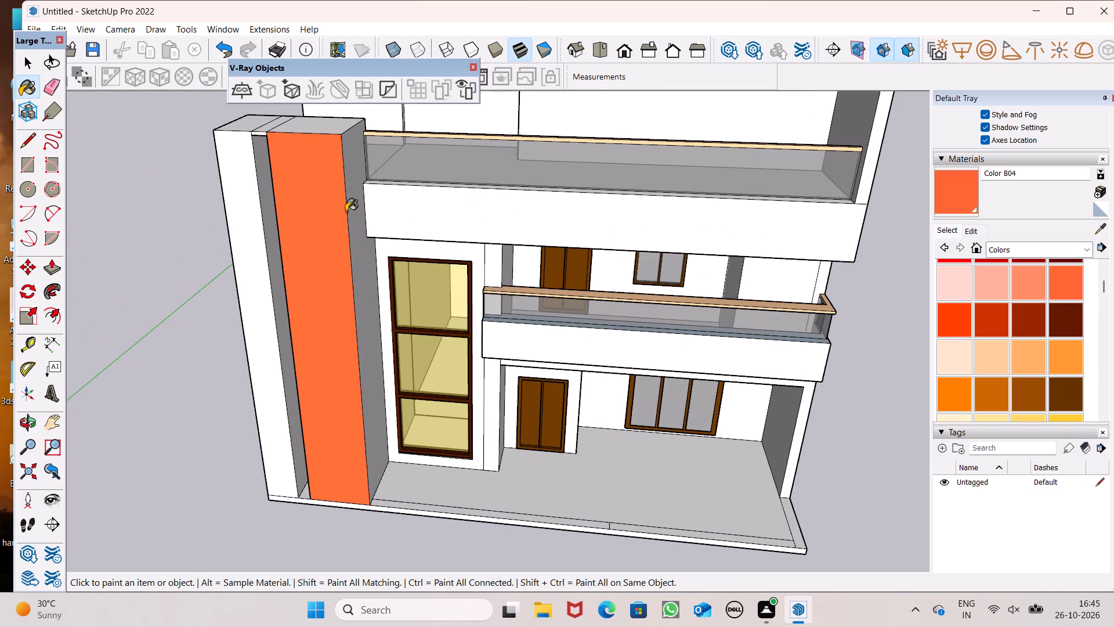
Paint the side faces of the tower's recess and the house's adjoining side wall with Color B04.
middle_drag(346, 212, 311, 395)
scroll(238, 388, up, 4)
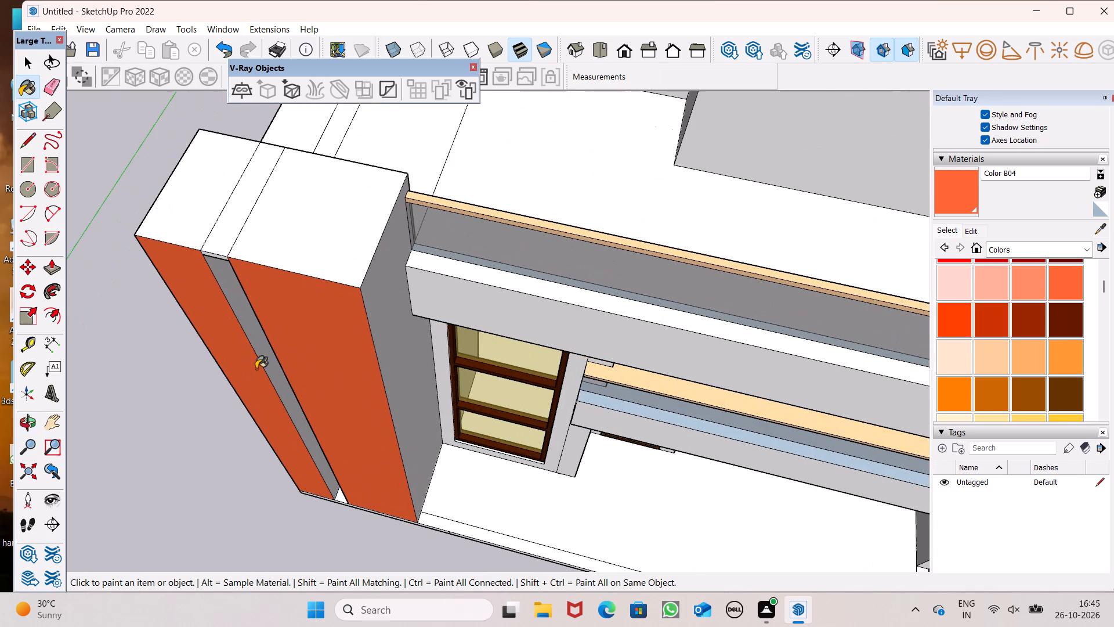
click(252, 331)
middle_drag(299, 334, 542, 164)
scroll(542, 164, up, 1)
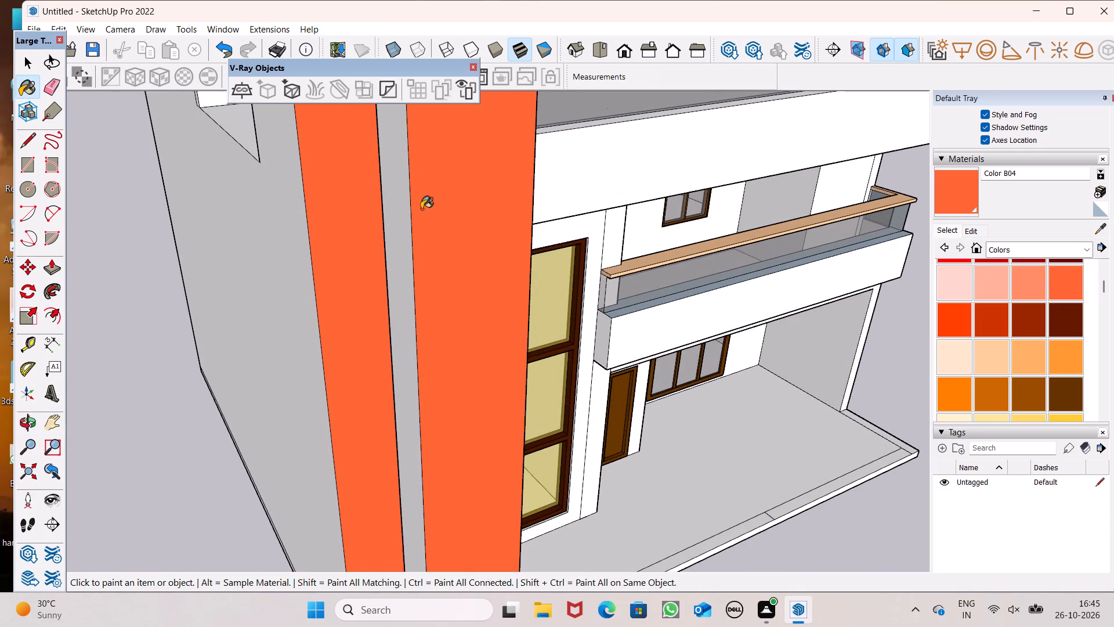
click(397, 217)
scroll(450, 240, down, 4)
click(303, 268)
scroll(478, 271, down, 4)
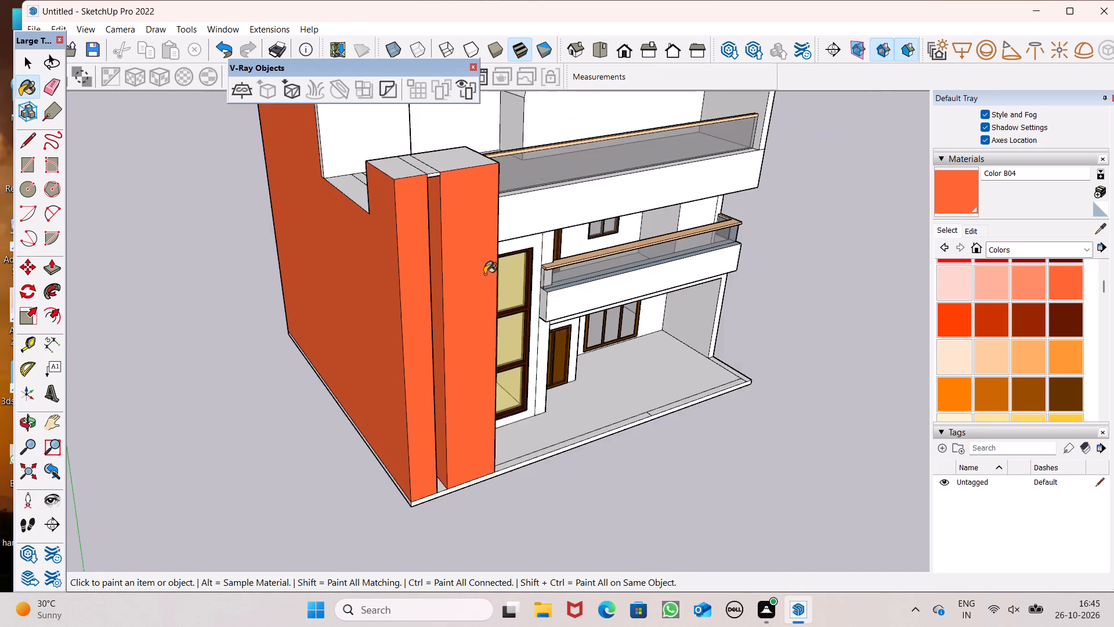
Paint the tower's top faces and the small strip above its recess with Color B04.
middle_drag(501, 276, 360, 405)
scroll(314, 333, up, 6)
click(356, 275)
click(302, 269)
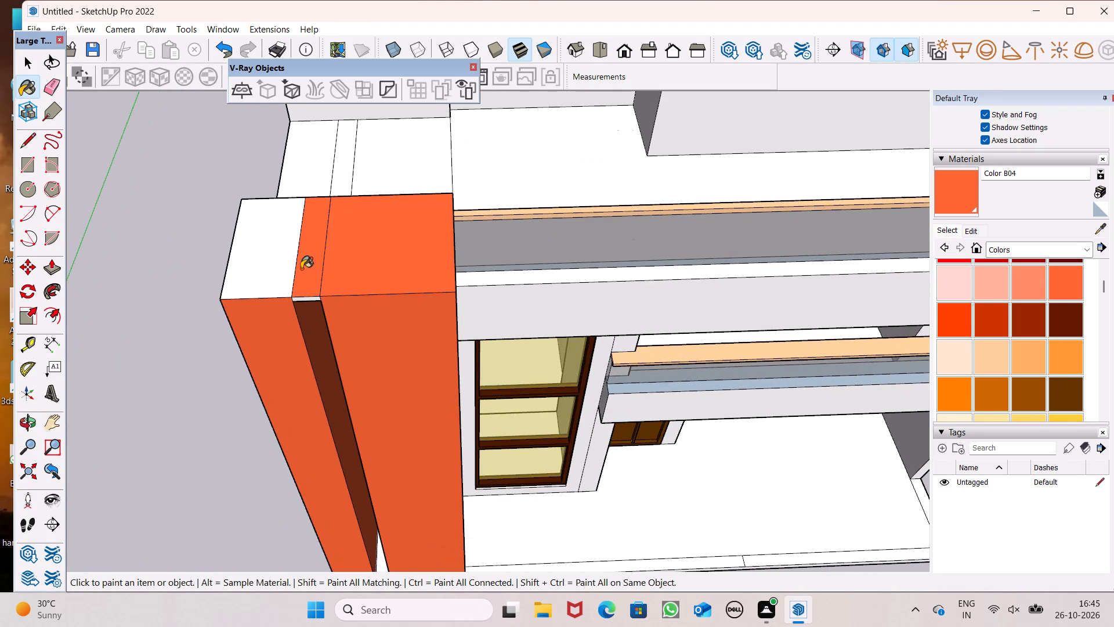
click(269, 267)
scroll(325, 302, up, 5)
click(300, 299)
Paint the remaining unpainted face at the upper end of the tower's recess with Color B04.
middle_drag(331, 307, 505, 0)
scroll(505, 0, up, 1)
scroll(468, 252, down, 6)
scroll(436, 295, up, 1)
middle_drag(436, 295, 350, 230)
scroll(295, 291, down, 6)
scroll(292, 241, up, 6)
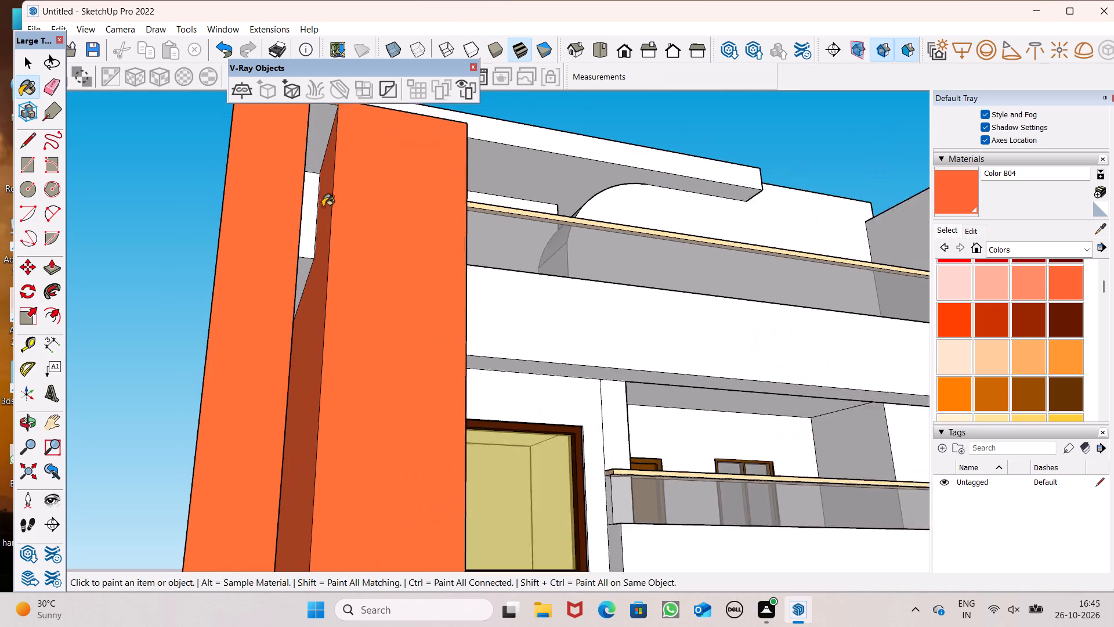
scroll(323, 207, up, 2)
click(324, 135)
Change Color B04 to a light peach with RGB values 245, 179 and 115.
scroll(324, 216, down, 6)
middle_drag(321, 272, 264, 408)
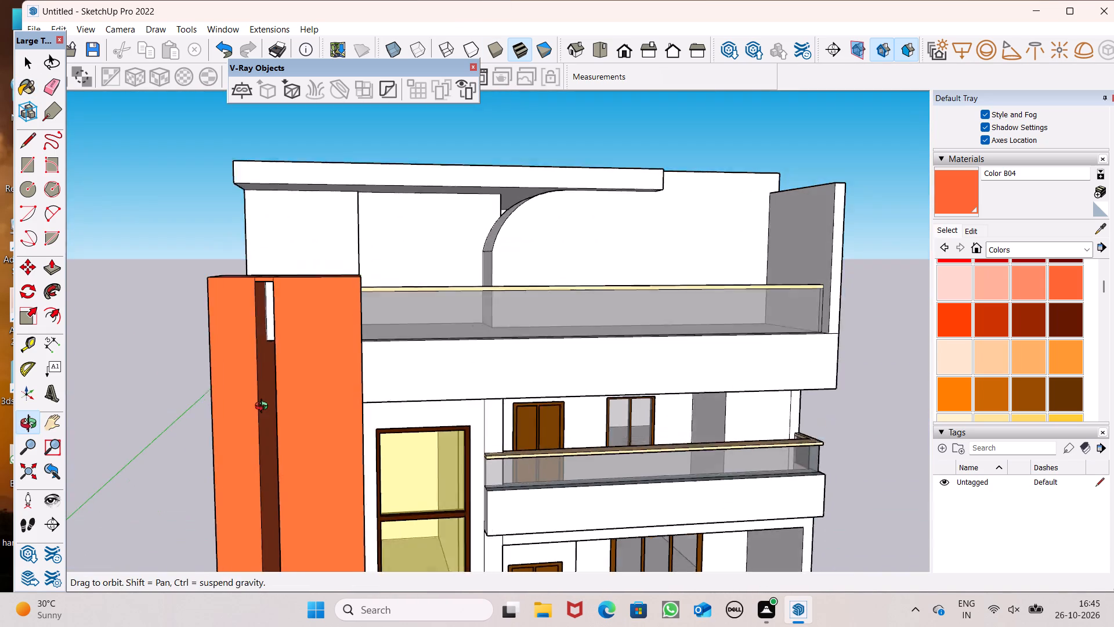
middle_drag(264, 408, 262, 412)
scroll(262, 412, up, 1)
click(968, 226)
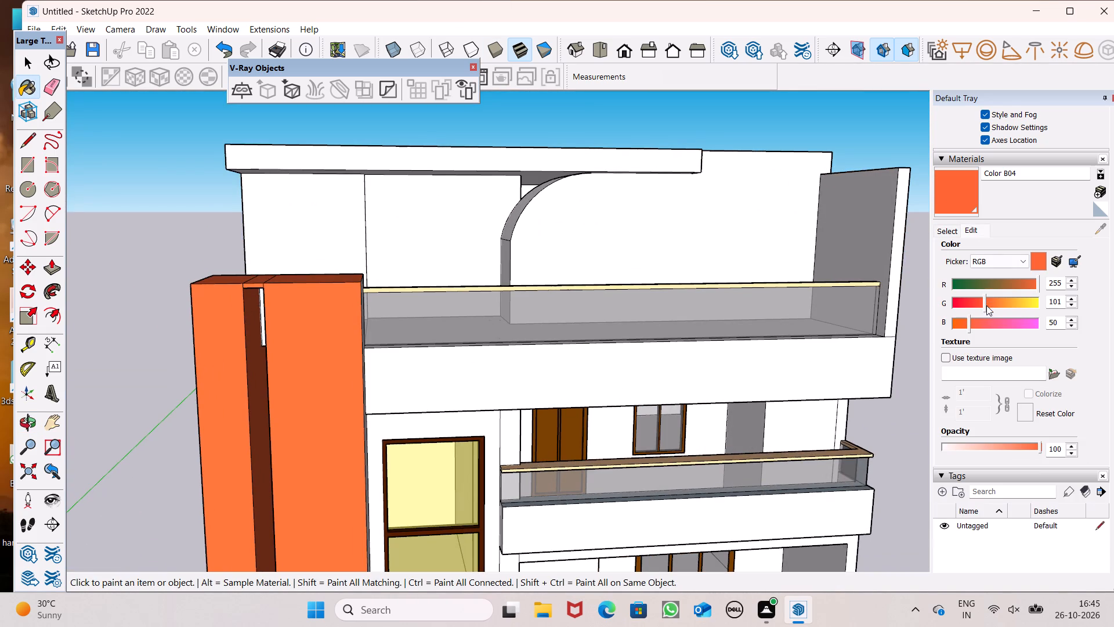
drag(1027, 281, 993, 300)
drag(979, 307, 947, 325)
drag(993, 291, 1002, 287)
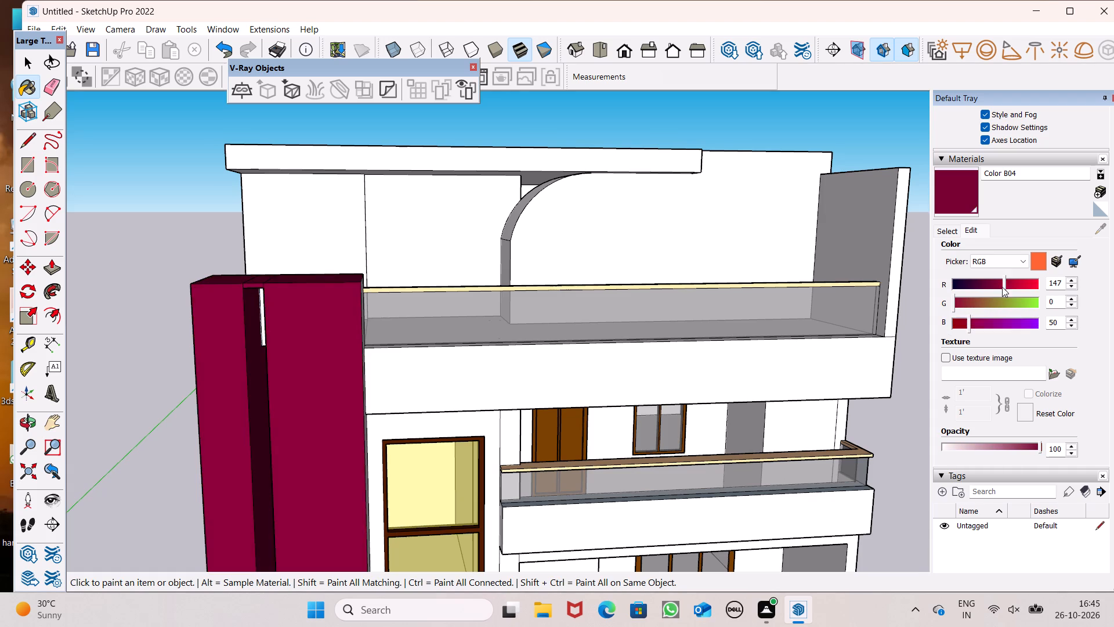
drag(1002, 287, 1012, 285)
drag(1011, 296, 1010, 306)
drag(1002, 302, 990, 311)
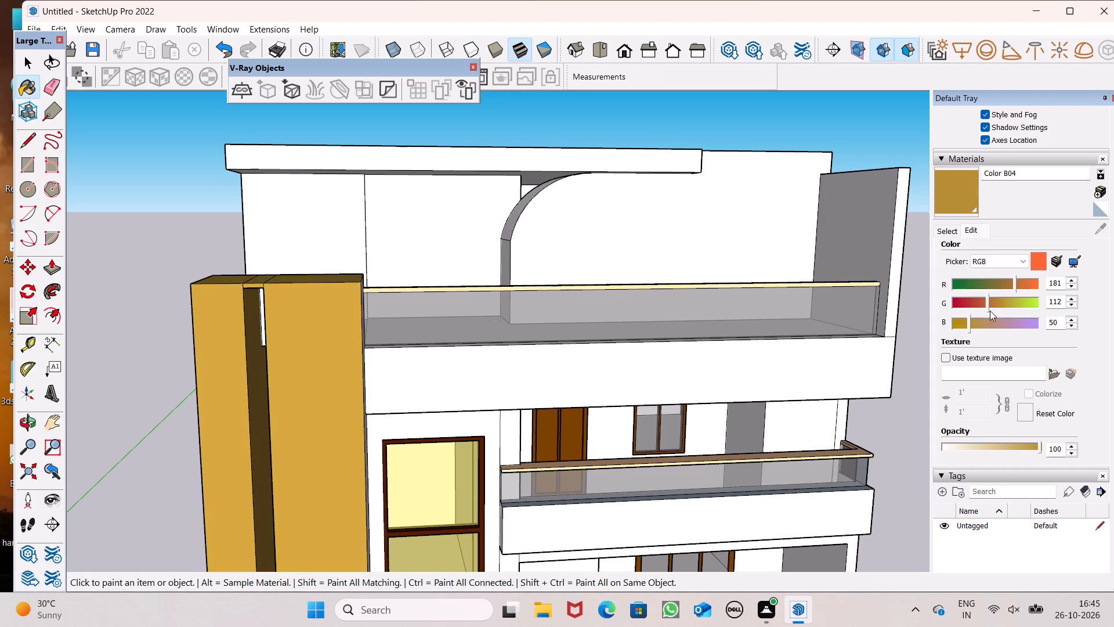
drag(990, 311, 987, 315)
drag(982, 320, 1007, 331)
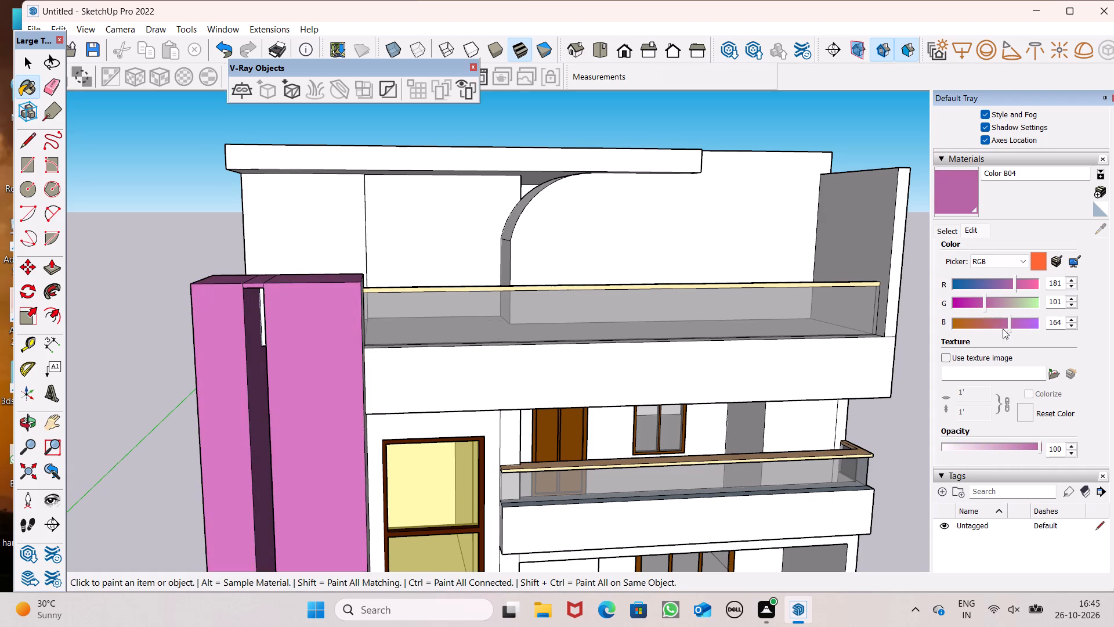
click(993, 322)
click(1008, 300)
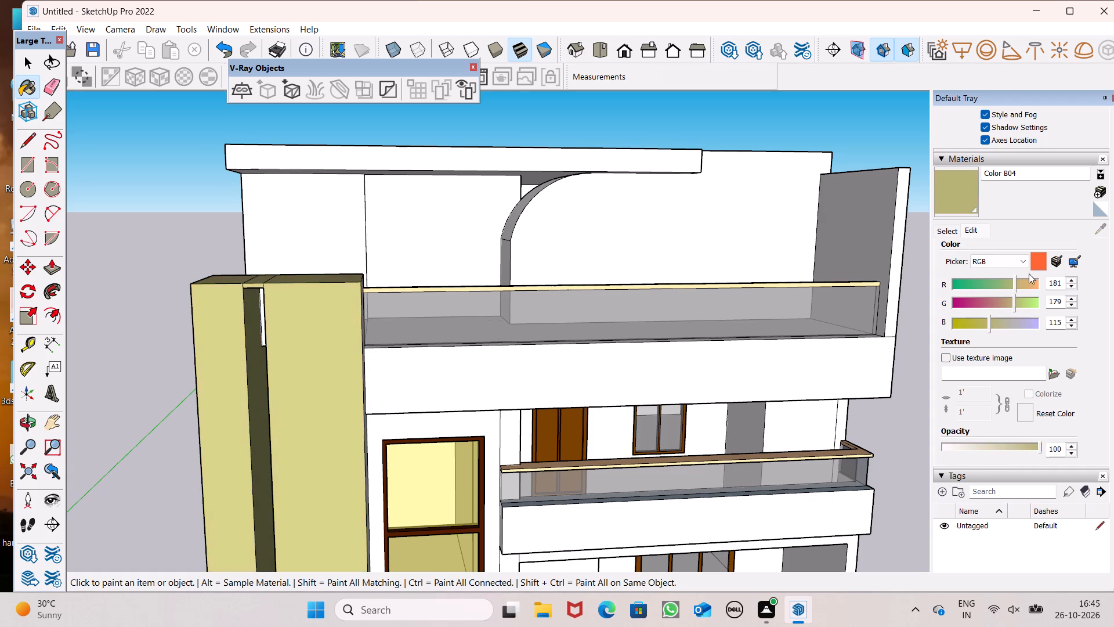
click(1032, 287)
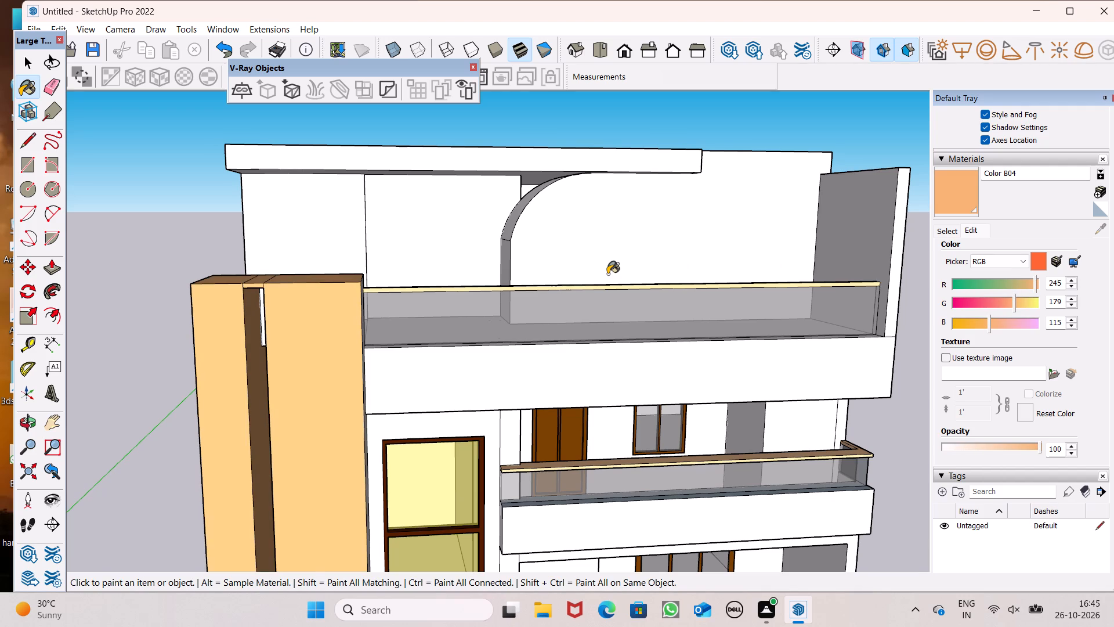
Paint the white face at the back of the tower recess's upper opening with the peach Color B04.
scroll(607, 274, down, 4)
scroll(396, 330, up, 12)
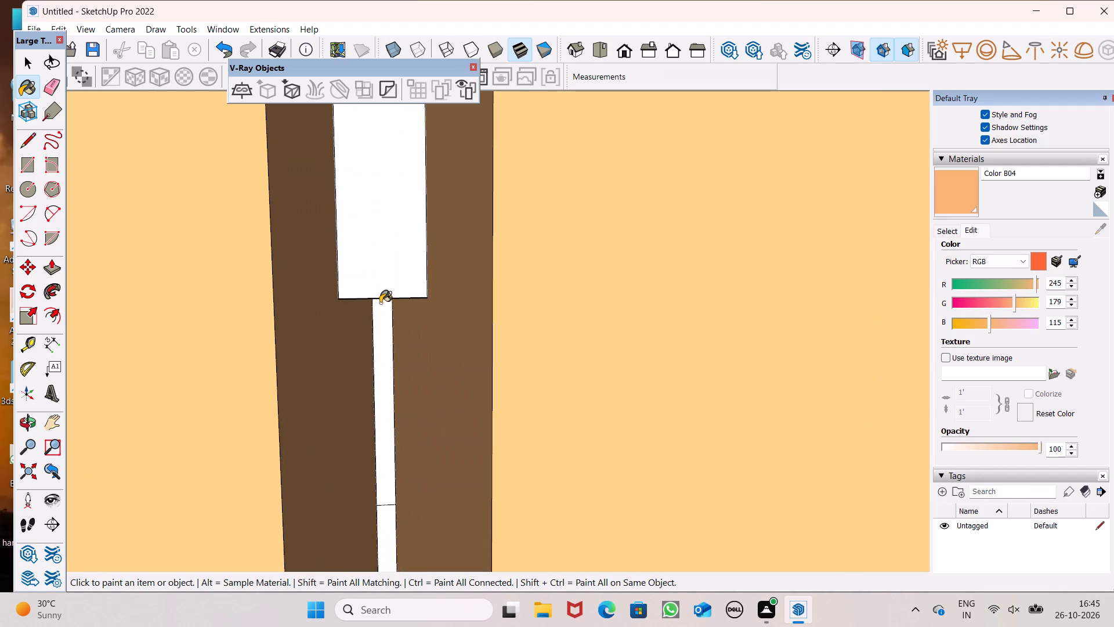
click(385, 275)
scroll(435, 291, down, 7)
middle_drag(458, 294, 672, 302)
scroll(492, 251, down, 2)
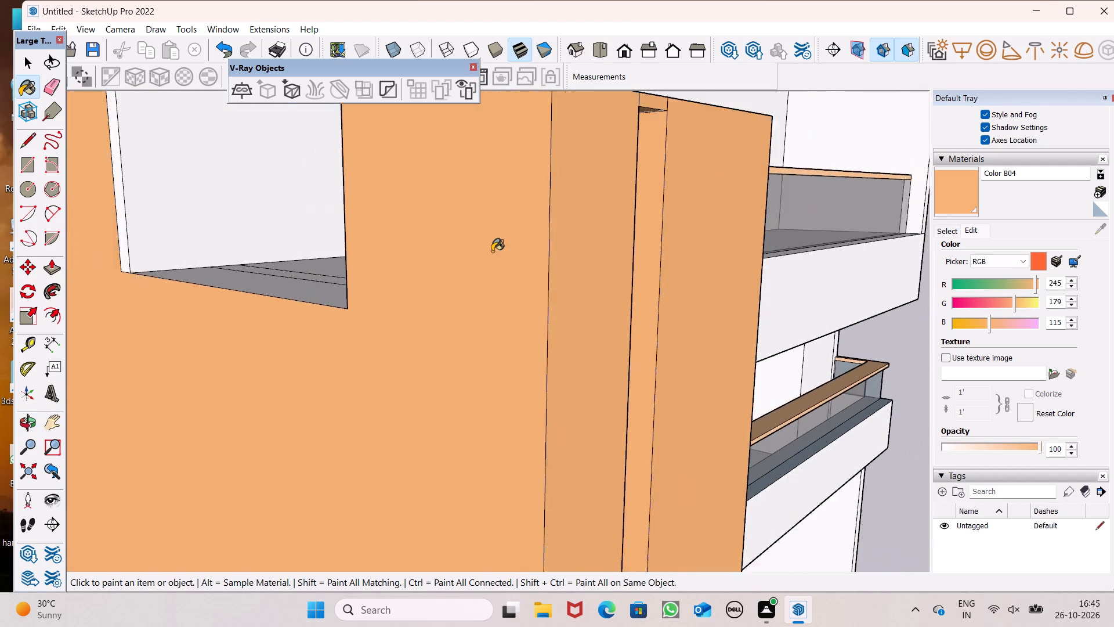
scroll(492, 251, down, 17)
middle_drag(566, 303, 349, 284)
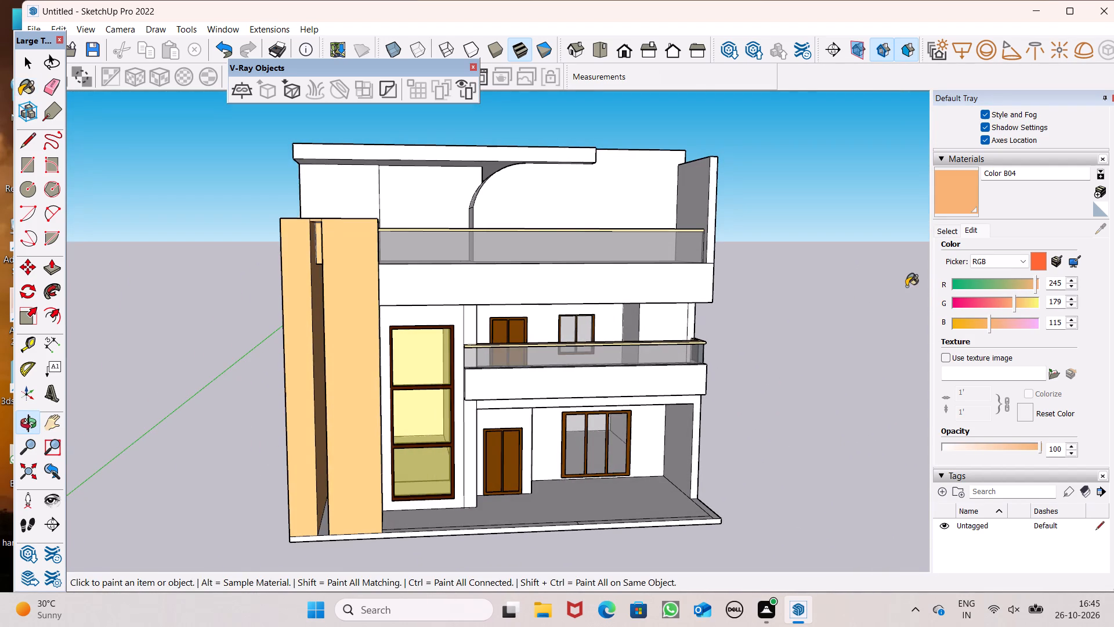
Set the red value of Color B04 to 229.
scroll(962, 288, up, 6)
scroll(1001, 307, down, 3)
scroll(1103, 465, down, 3)
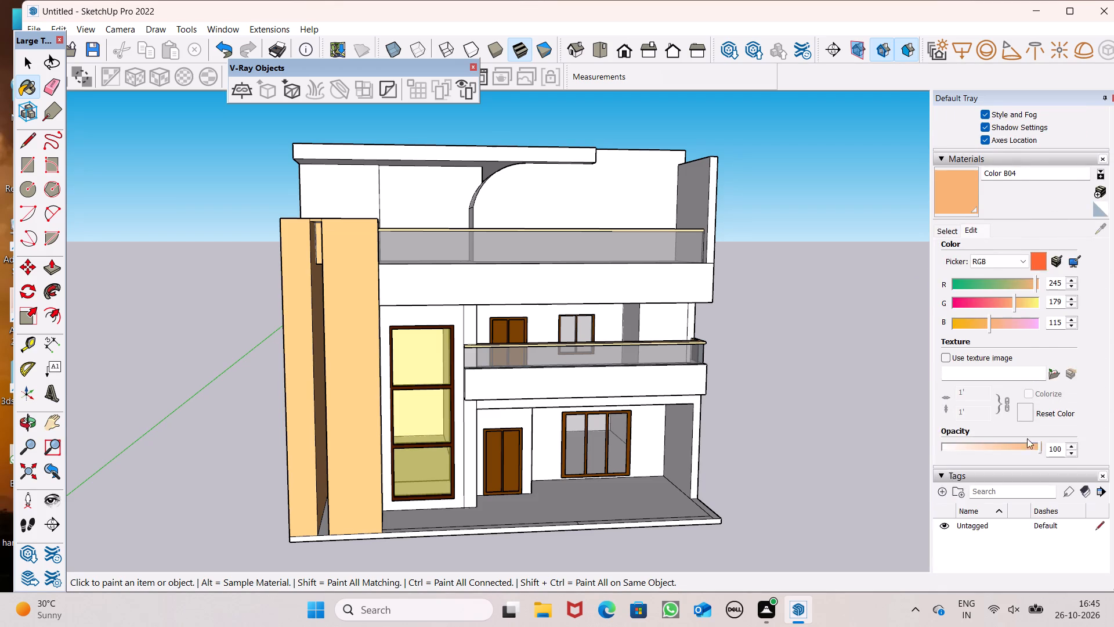
scroll(1012, 362, up, 1)
drag(1036, 355, 1031, 361)
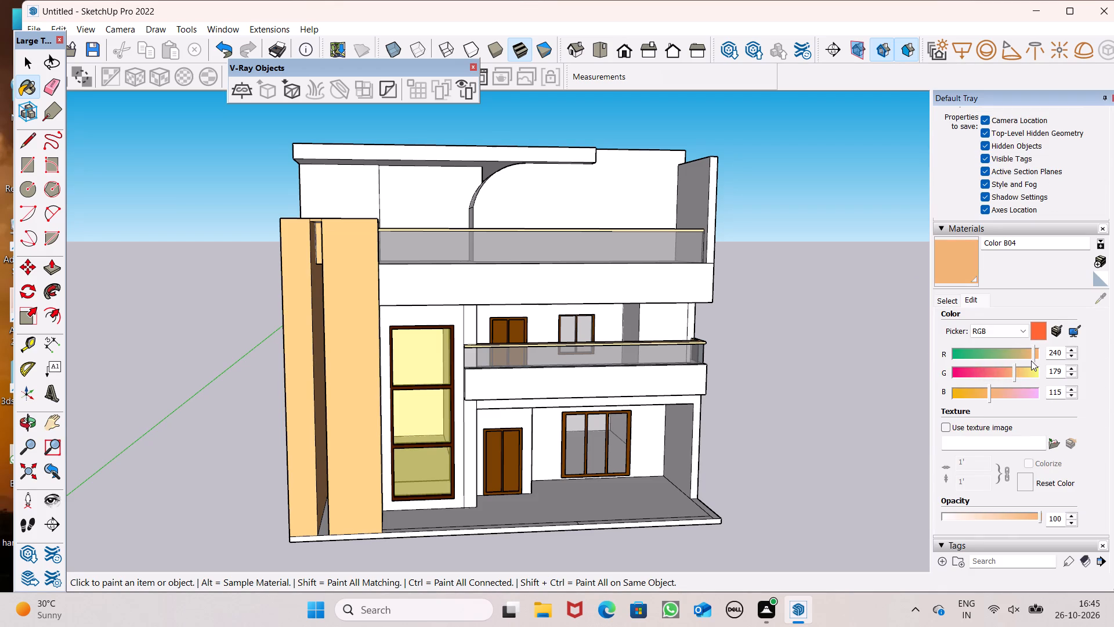
drag(1031, 361, 1018, 366)
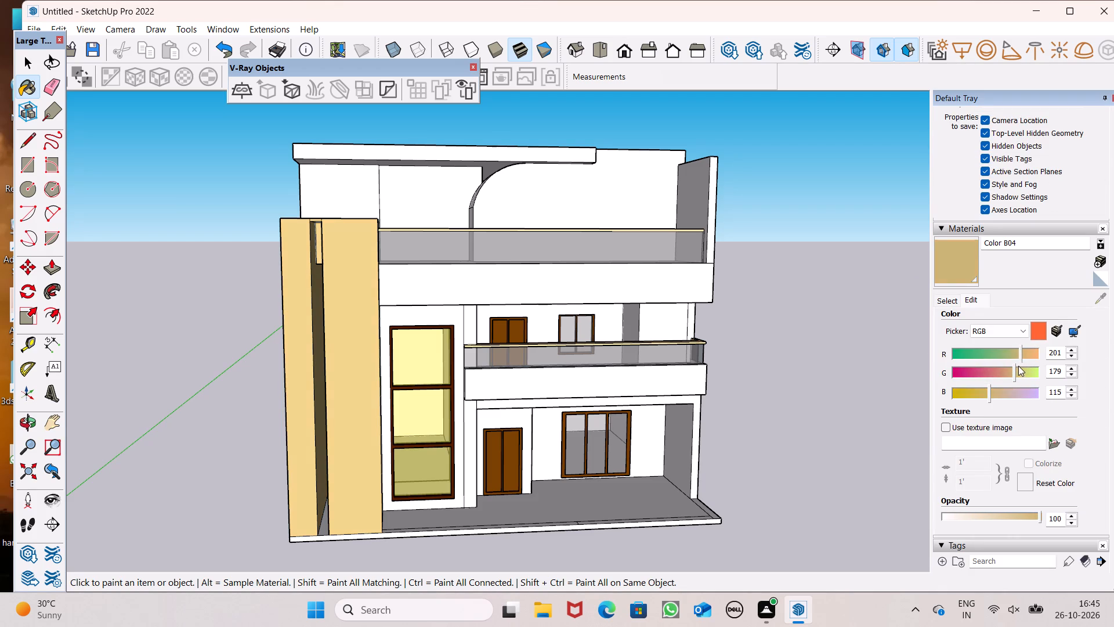
drag(1018, 366, 1028, 354)
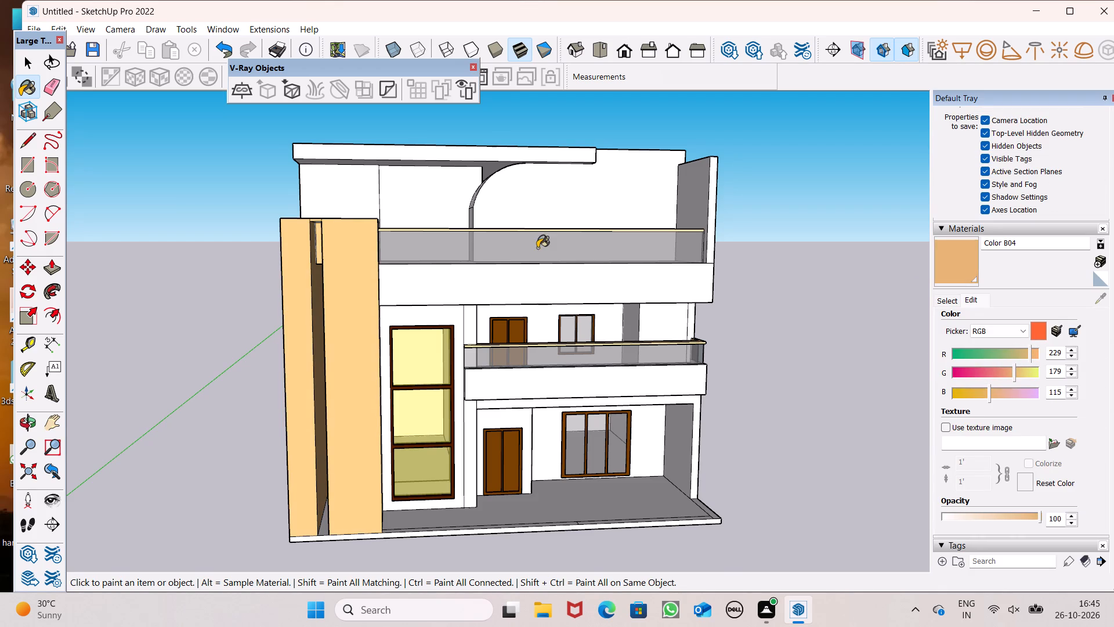
Paint the tower side facing the tall window with Color B04.
scroll(537, 248, down, 6)
middle_drag(546, 276, 397, 331)
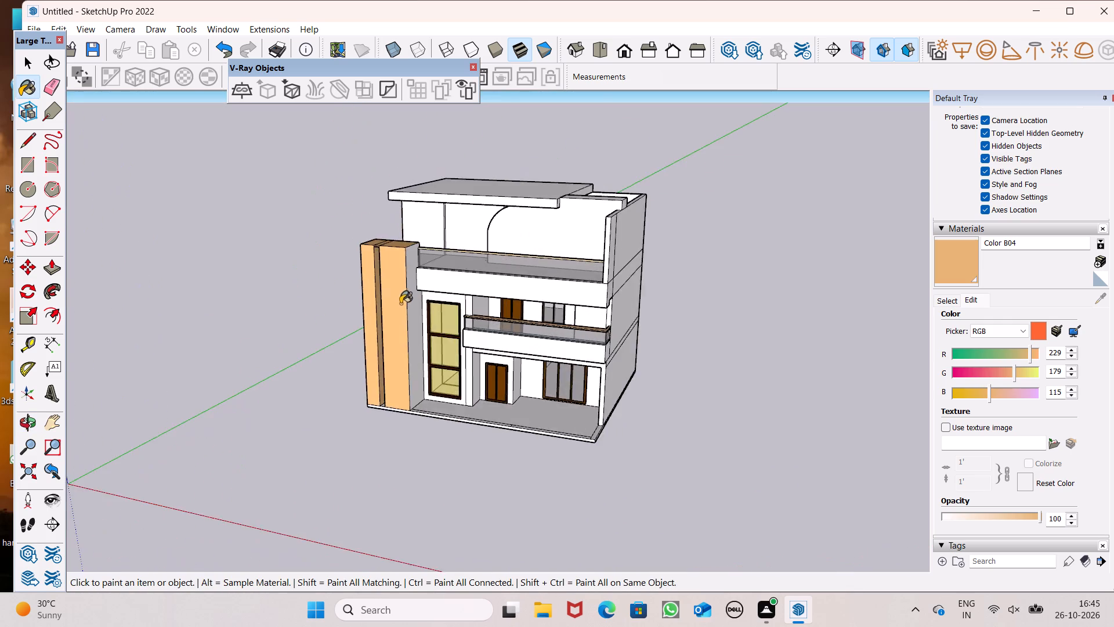
scroll(401, 303, up, 5)
click(421, 290)
scroll(455, 209, down, 4)
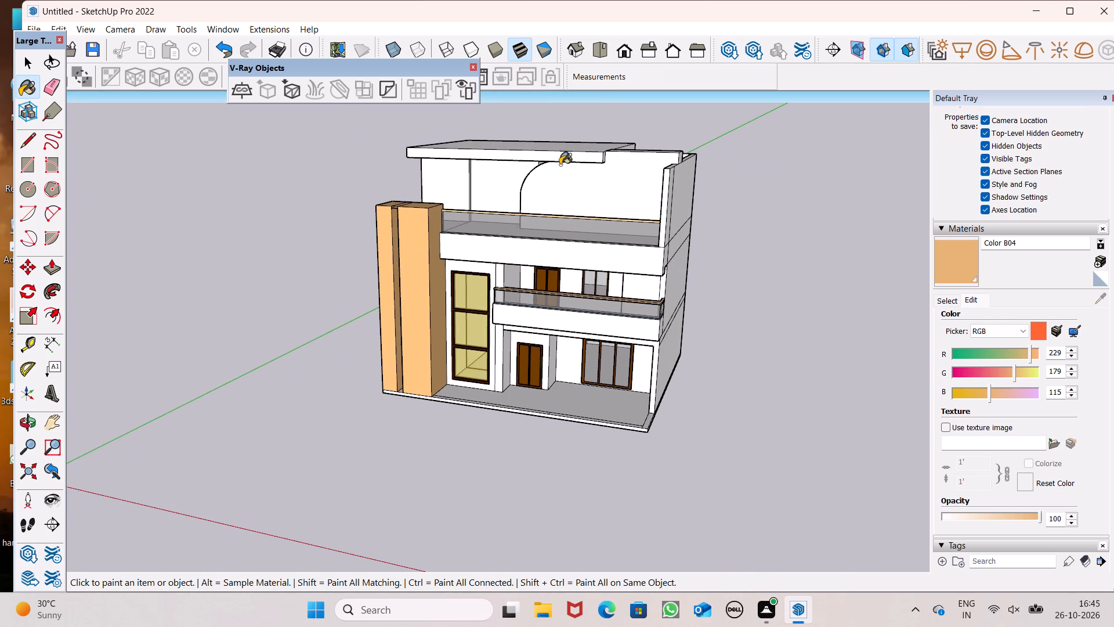
Paint the tower's inner side faces above the upper terrace floor with Color B04.
scroll(560, 165, up, 1)
scroll(506, 164, up, 4)
middle_drag(501, 235, 1003, 273)
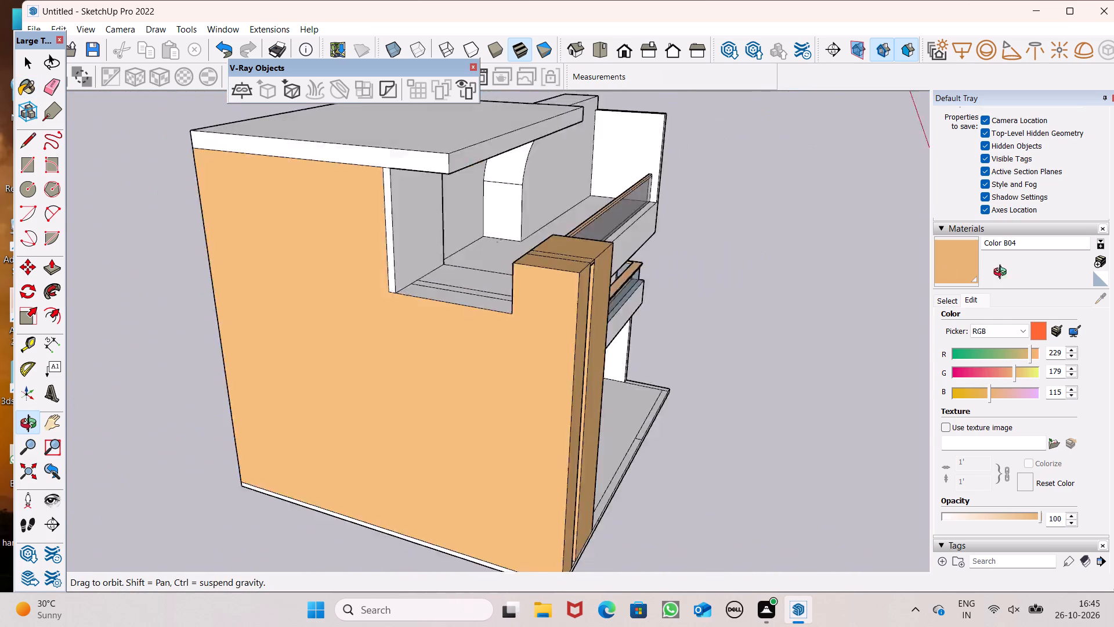
middle_drag(1003, 273, 1103, 280)
scroll(560, 235, up, 6)
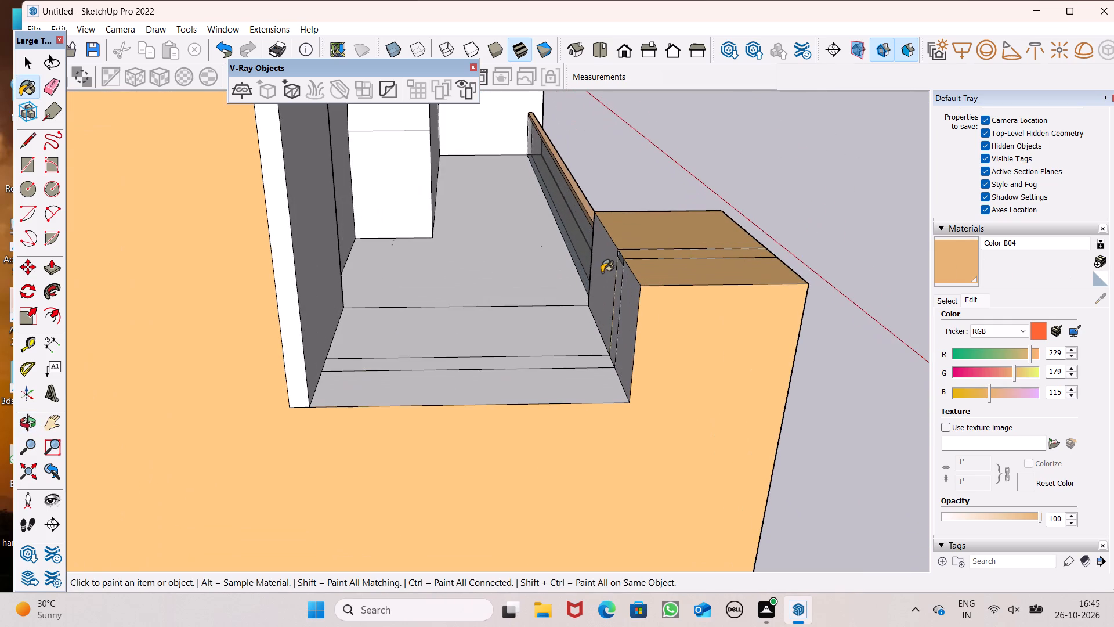
click(605, 265)
click(621, 293)
click(617, 293)
click(624, 312)
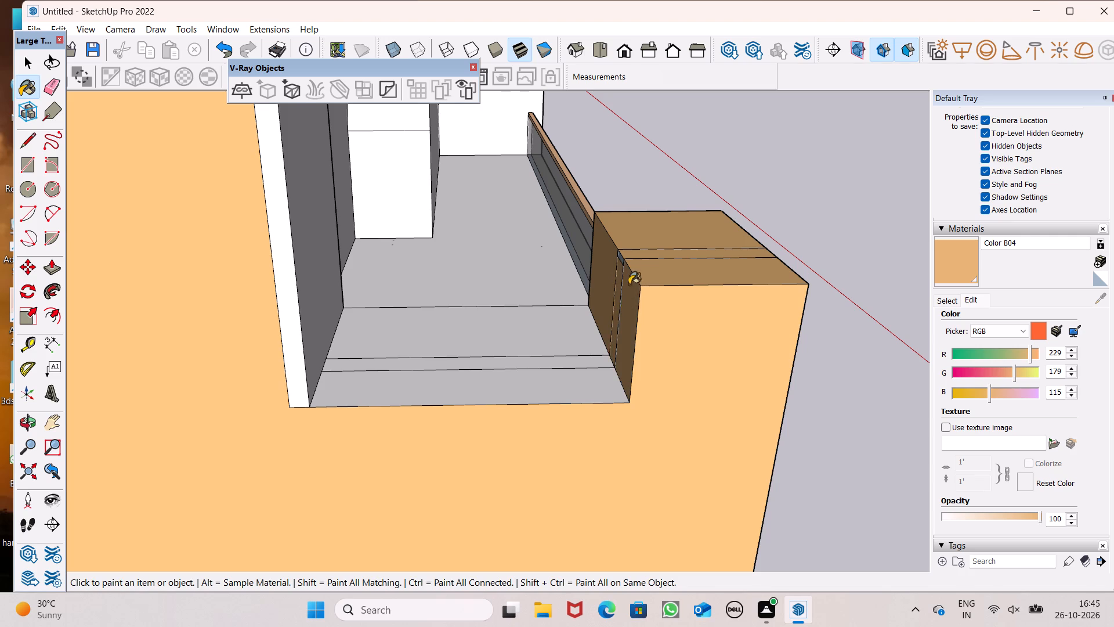
Paint the front face, curved edge and narrow vertical end of the upper terrace's arched wall with Color B04.
scroll(619, 272, down, 1)
middle_drag(631, 275, 392, 270)
scroll(377, 267, up, 1)
scroll(354, 258, down, 6)
scroll(458, 197, up, 4)
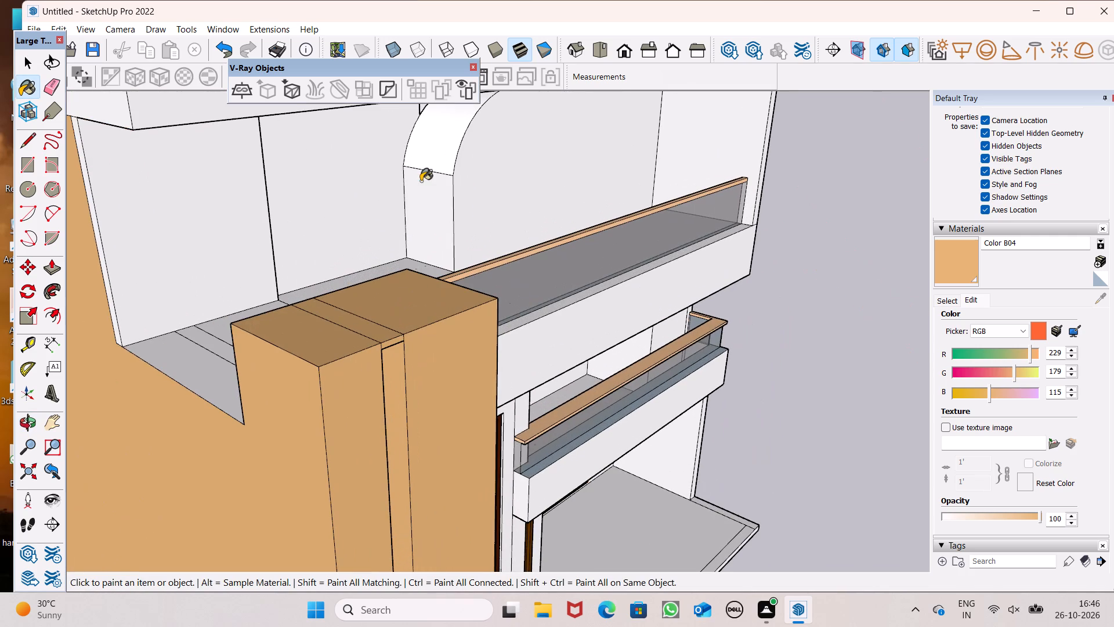
click(428, 192)
click(448, 140)
click(515, 167)
Paint the top and the remaining exposed face of the upper terrace's arched wall with Color B04.
scroll(476, 224, down, 6)
middle_drag(541, 266, 378, 303)
scroll(379, 303, up, 1)
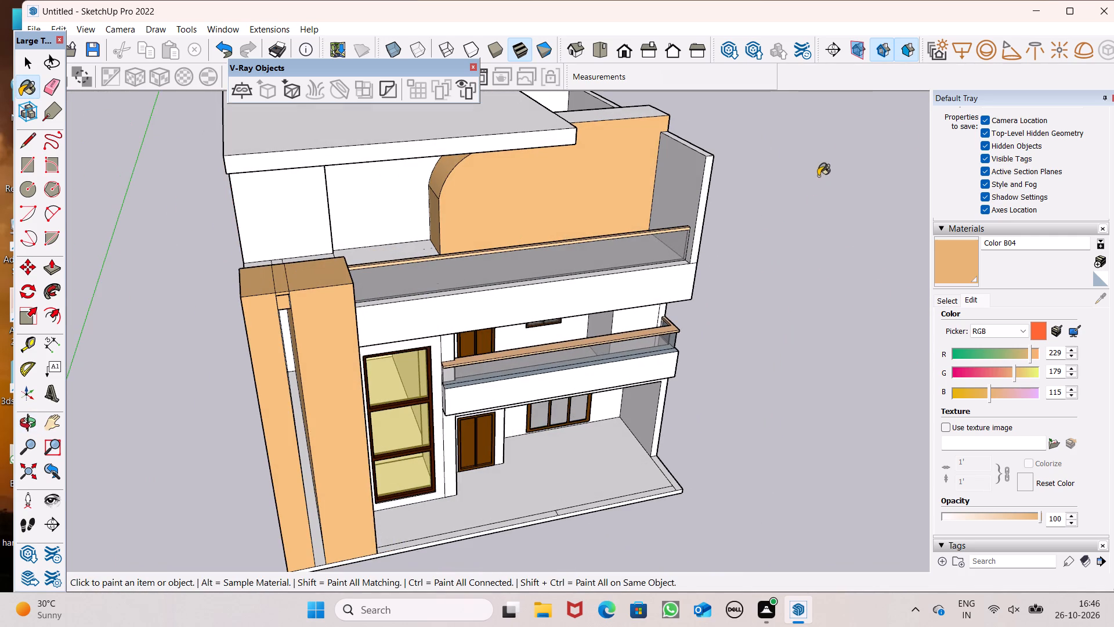
click(628, 113)
scroll(592, 166, down, 3)
middle_drag(591, 206, 468, 215)
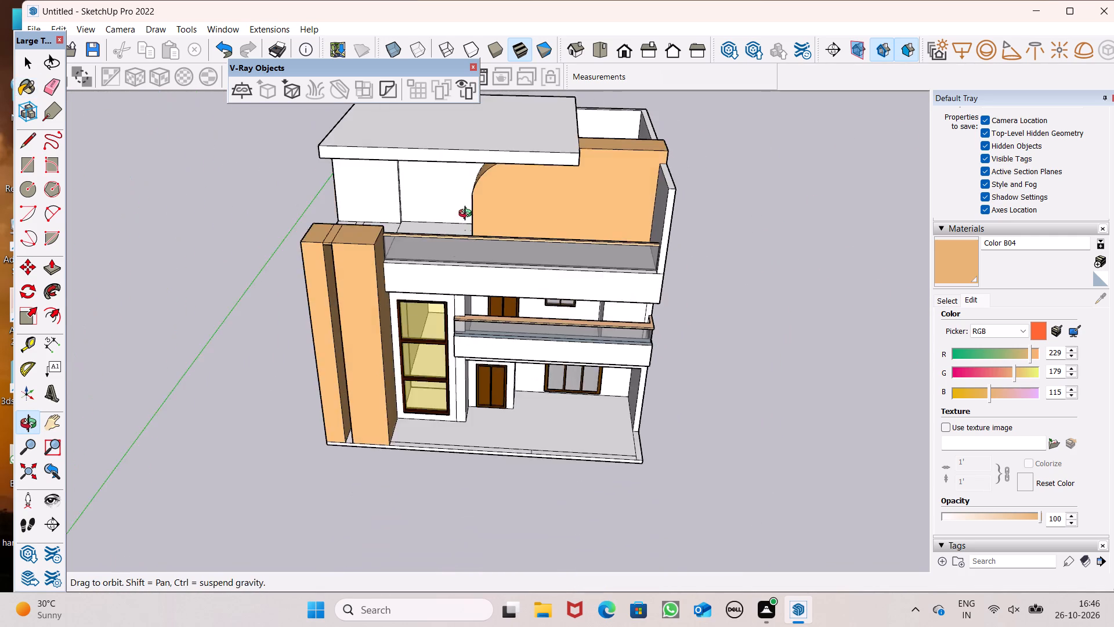
middle_drag(468, 215, 168, 236)
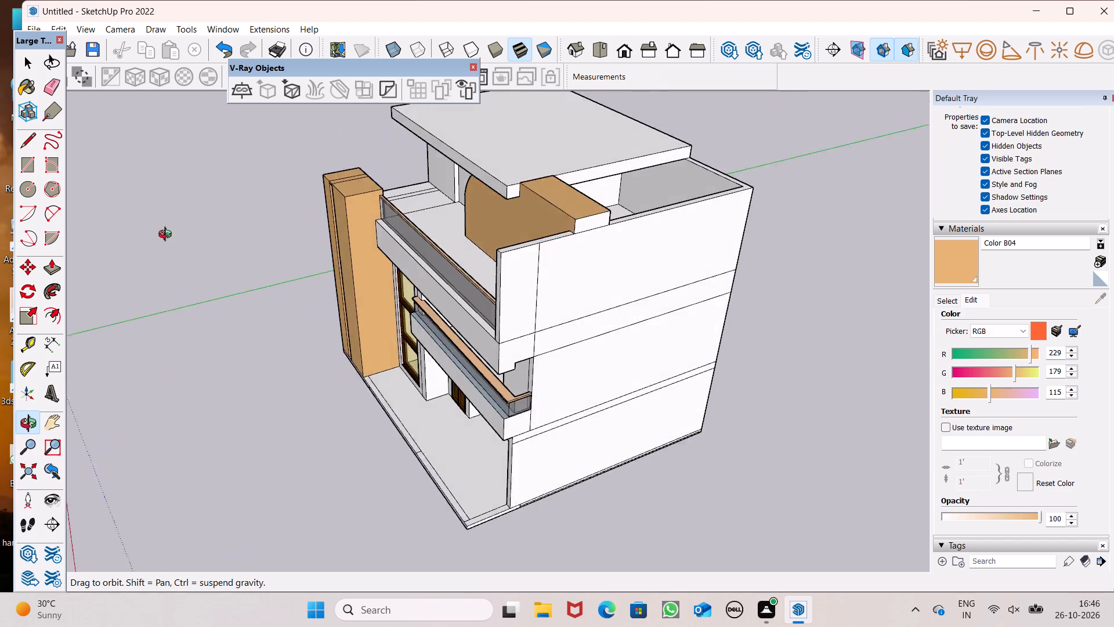
middle_drag(168, 236, 157, 239)
scroll(592, 258, up, 3)
click(561, 224)
Examine the house's front facade, including the balconies, openings and painted surfaces.
scroll(561, 224, down, 4)
middle_drag(302, 298, 602, 215)
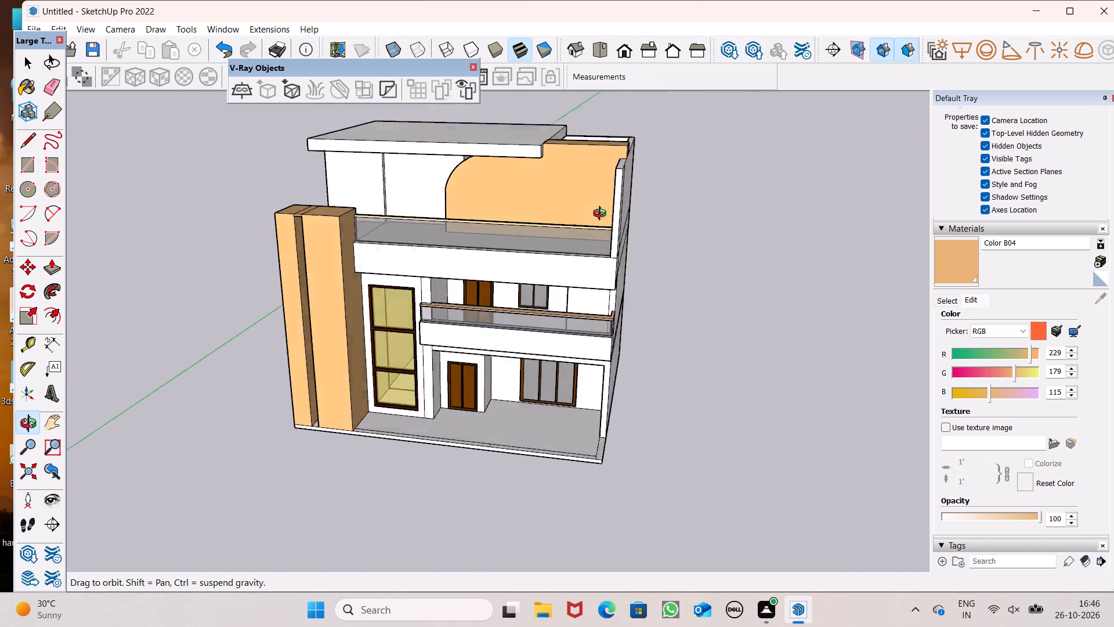
middle_drag(602, 215, 652, 190)
scroll(468, 186, up, 1)
scroll(450, 292, up, 1)
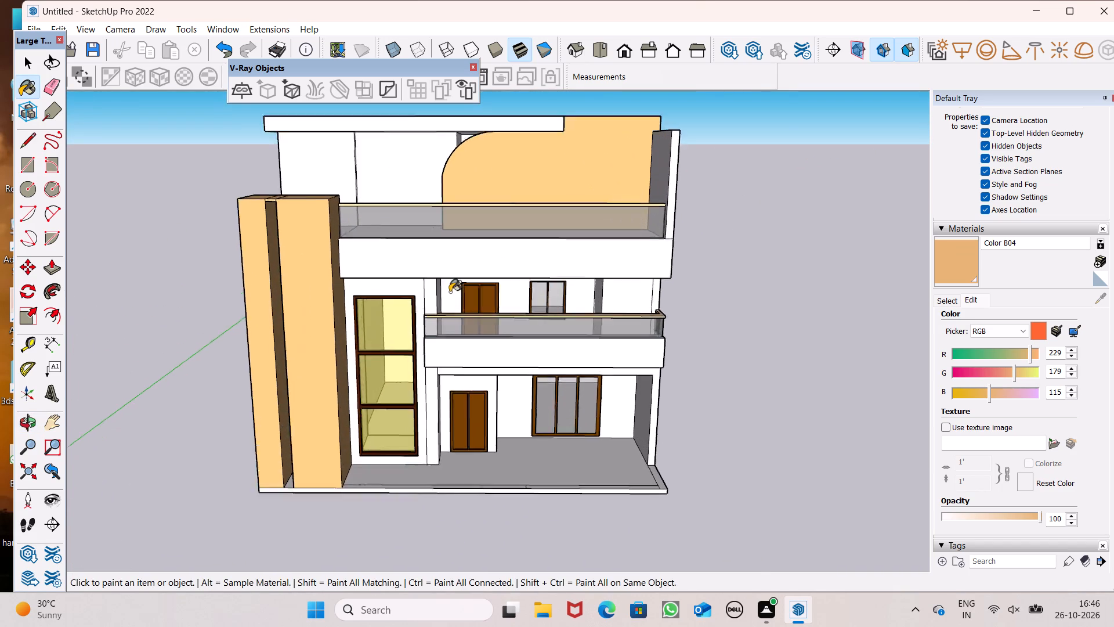
scroll(450, 292, up, 3)
middle_drag(581, 333, 555, 274)
scroll(571, 241, down, 4)
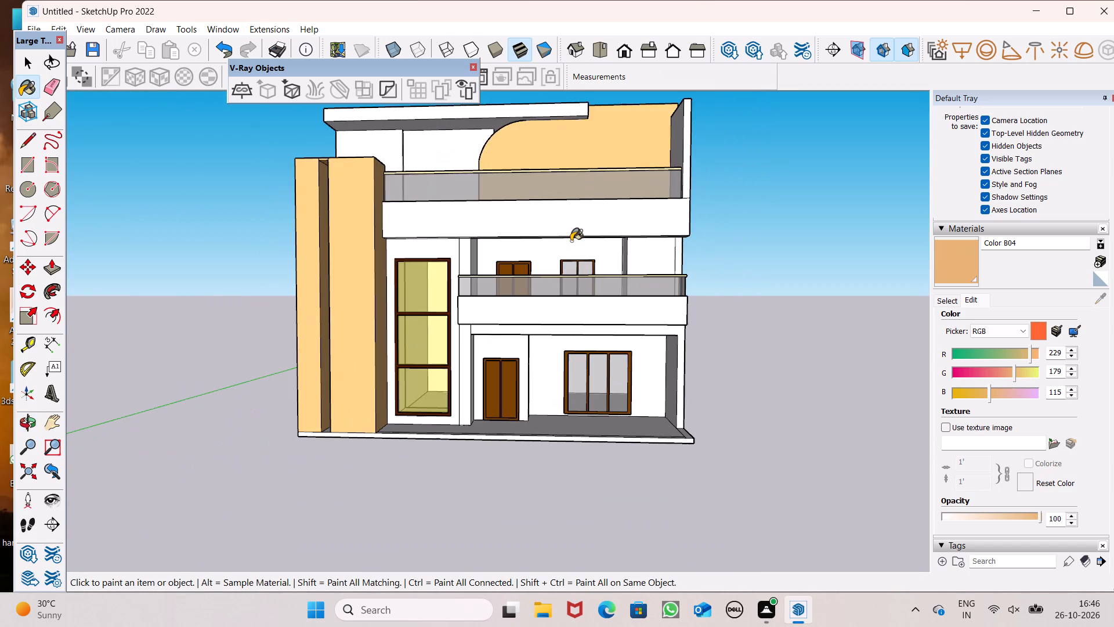
scroll(571, 241, down, 2)
scroll(574, 340, up, 4)
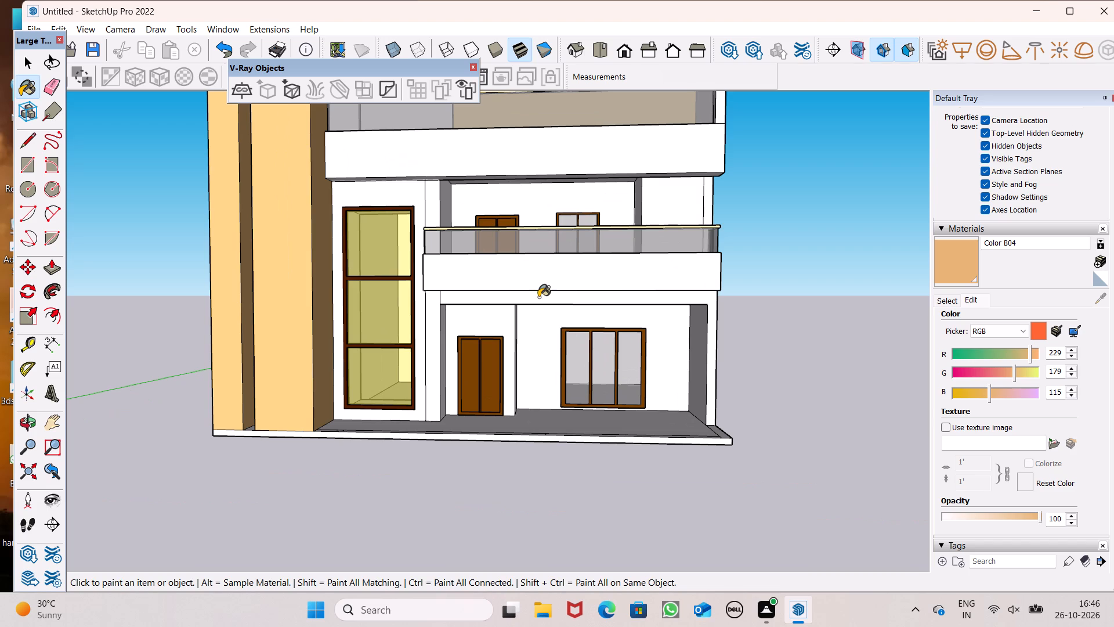
Draw two vertical lines 3' long across the lower balcony's parapet above the entrance door to outline a narrow strip.
click(25, 148)
scroll(610, 188, down, 1)
middle_drag(633, 250, 642, 384)
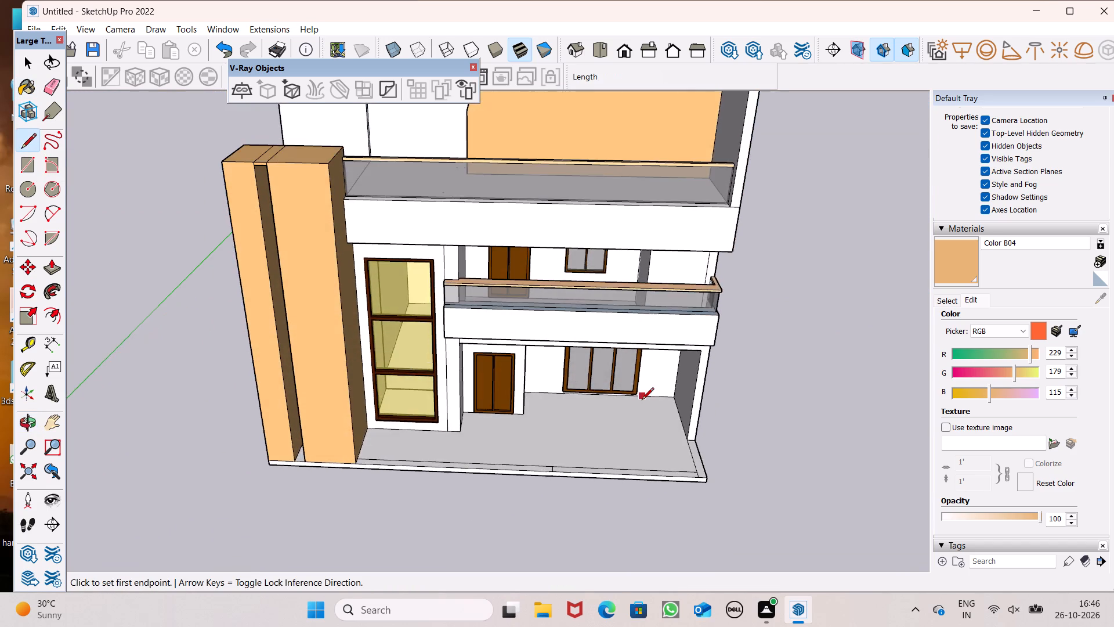
scroll(537, 370, up, 6)
middle_drag(504, 325, 511, 361)
scroll(511, 361, up, 1)
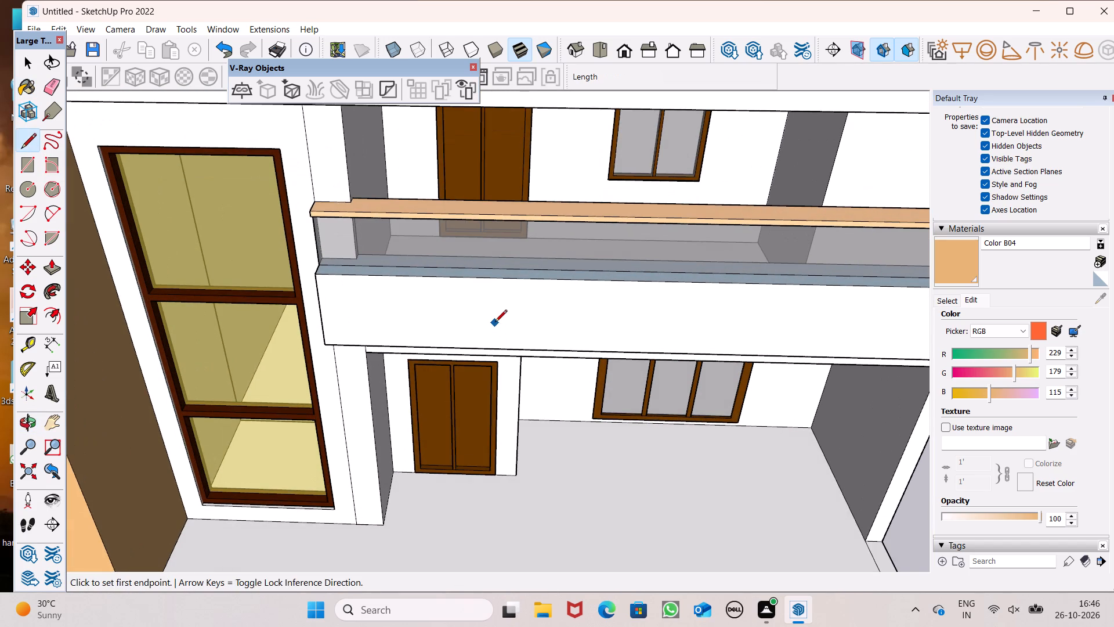
scroll(495, 323, up, 6)
click(397, 235)
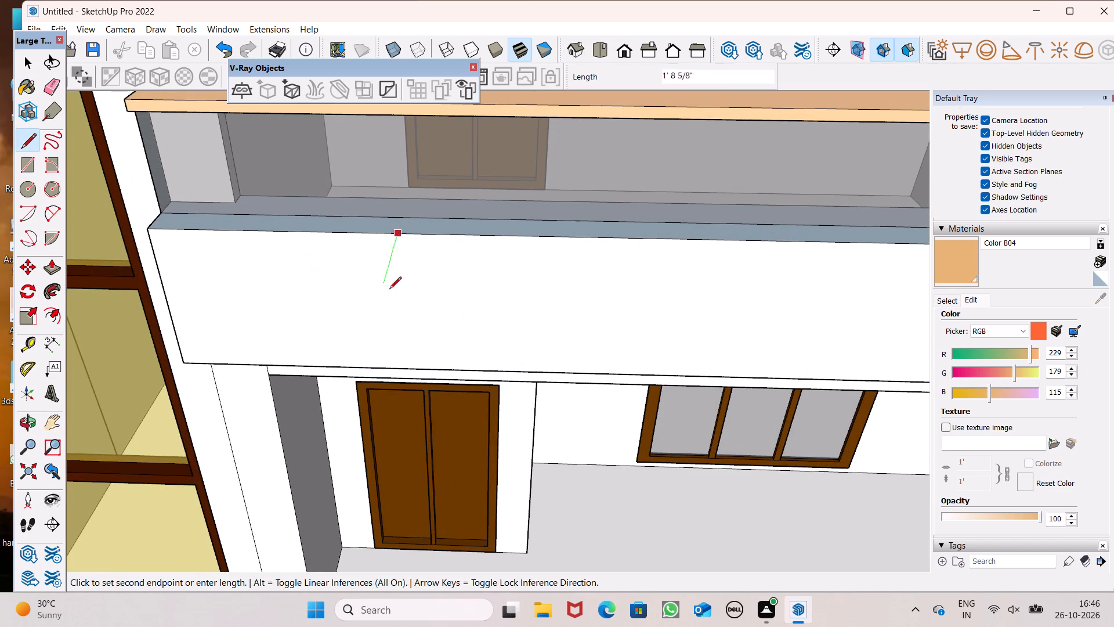
click(403, 369)
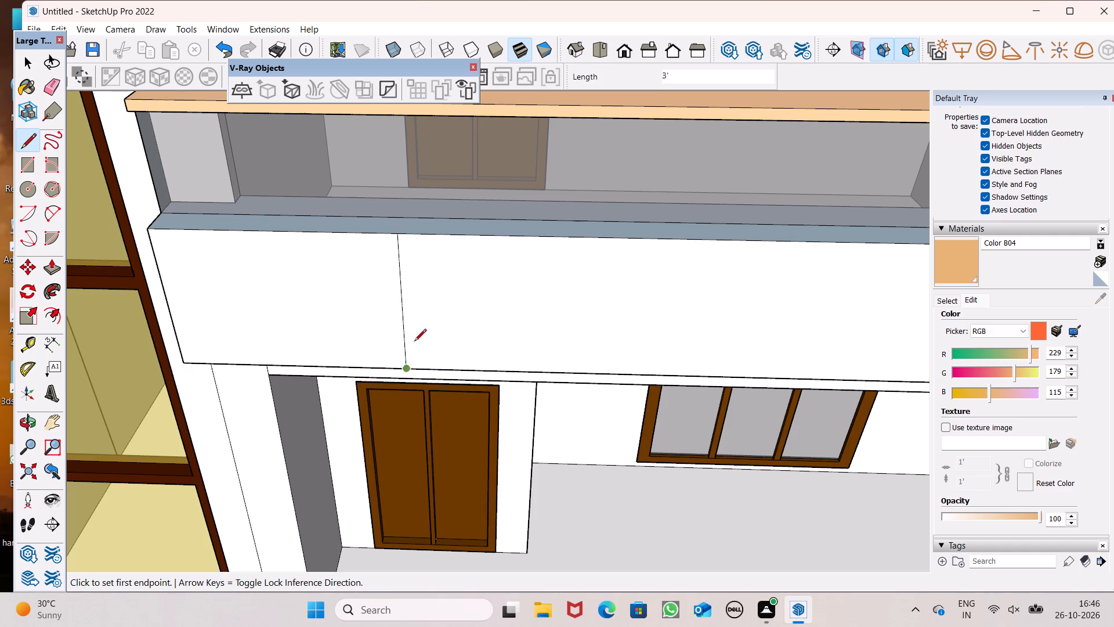
drag(464, 237, 464, 246)
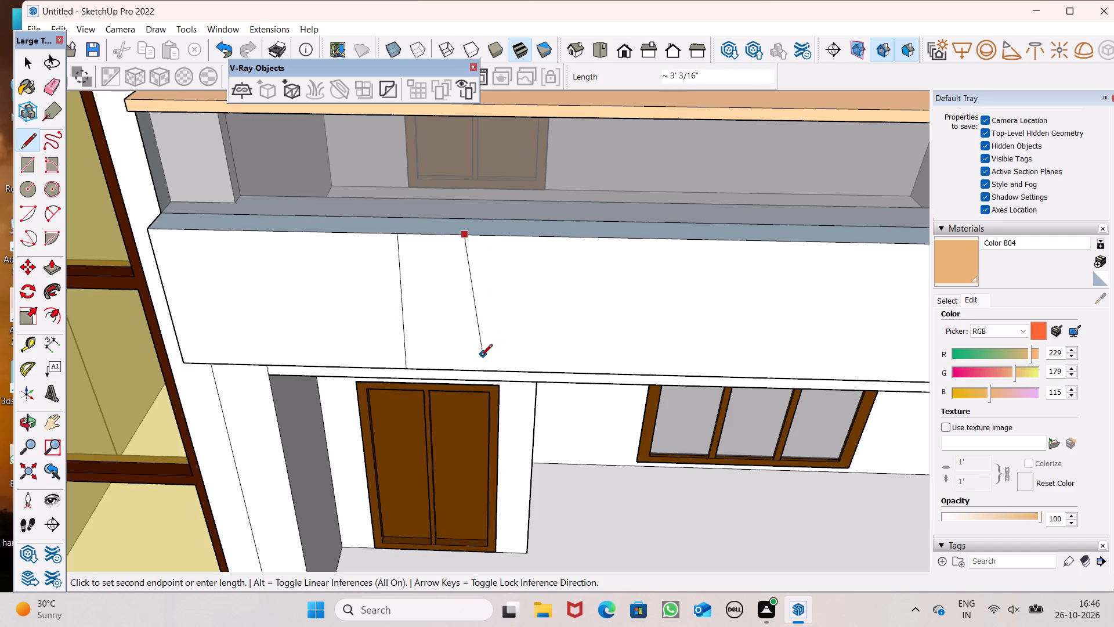
click(470, 369)
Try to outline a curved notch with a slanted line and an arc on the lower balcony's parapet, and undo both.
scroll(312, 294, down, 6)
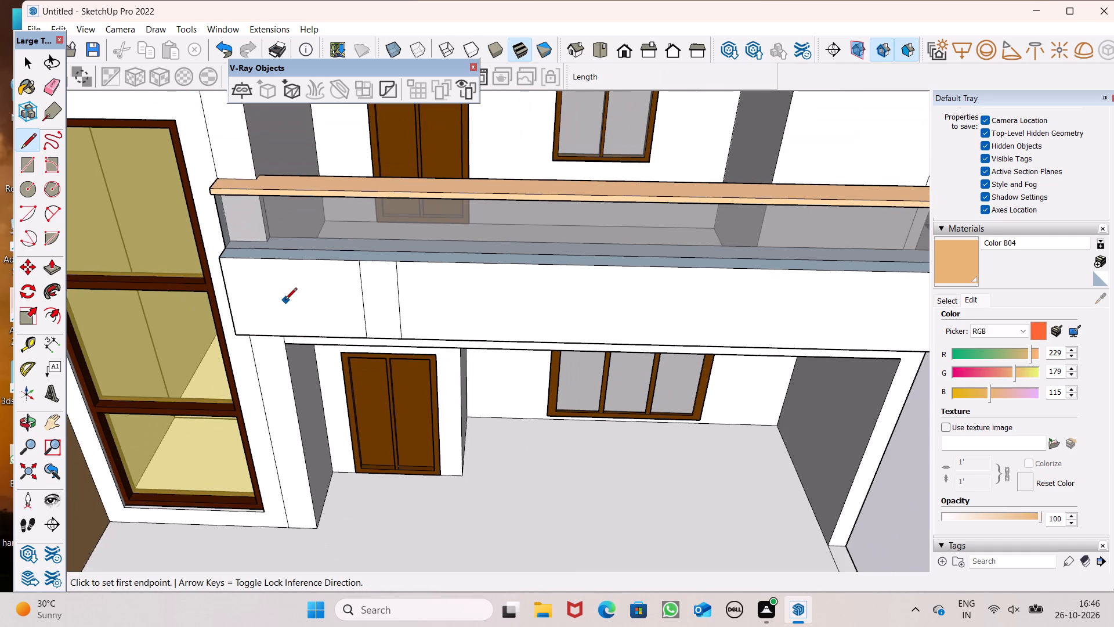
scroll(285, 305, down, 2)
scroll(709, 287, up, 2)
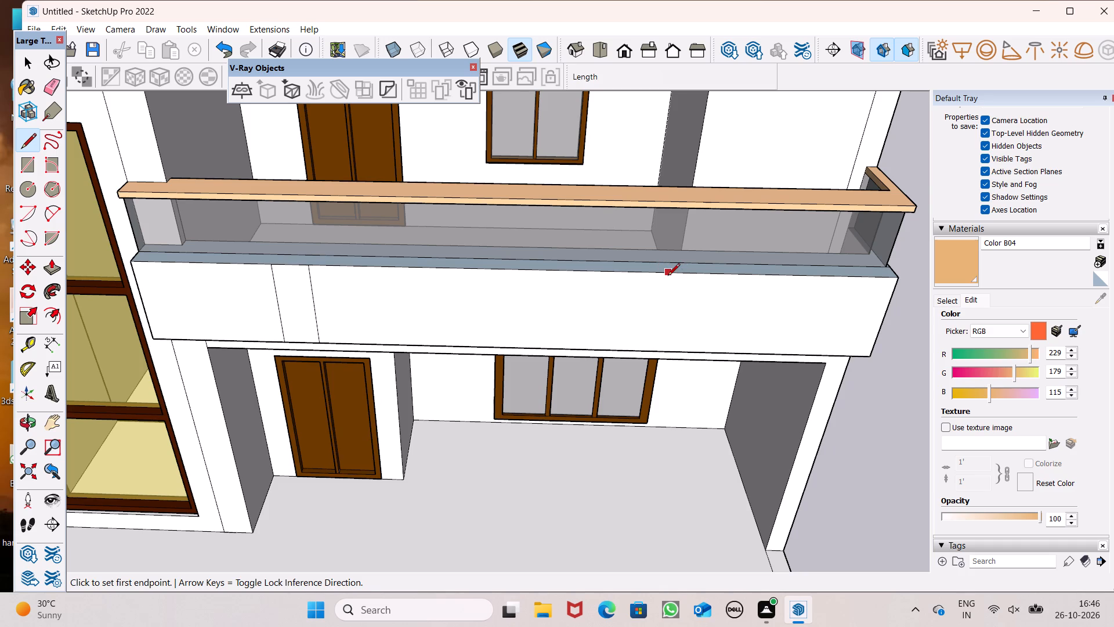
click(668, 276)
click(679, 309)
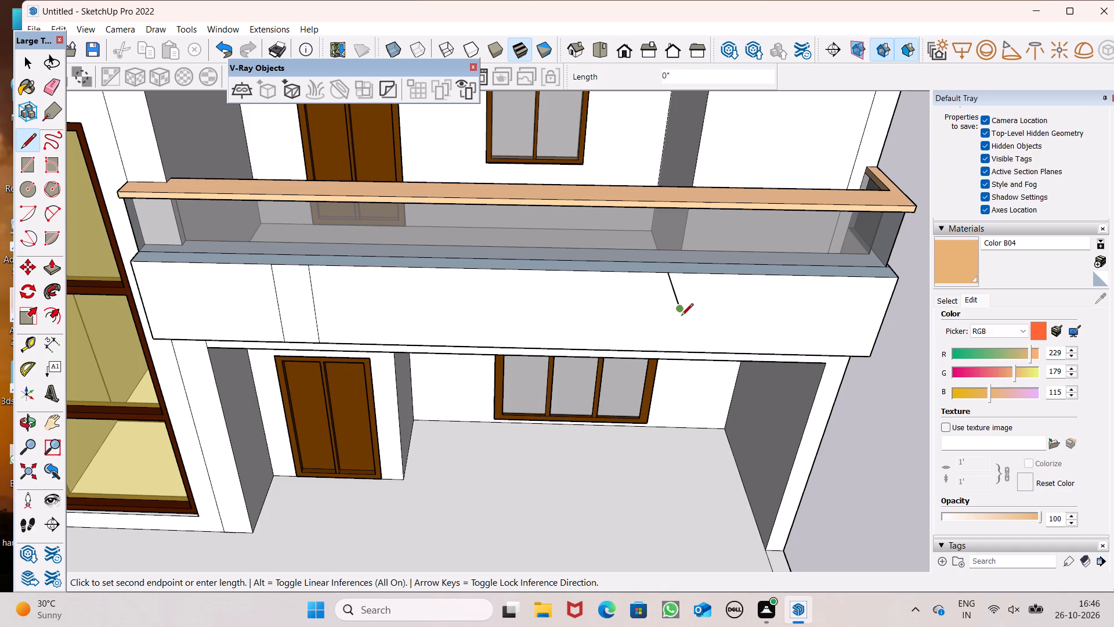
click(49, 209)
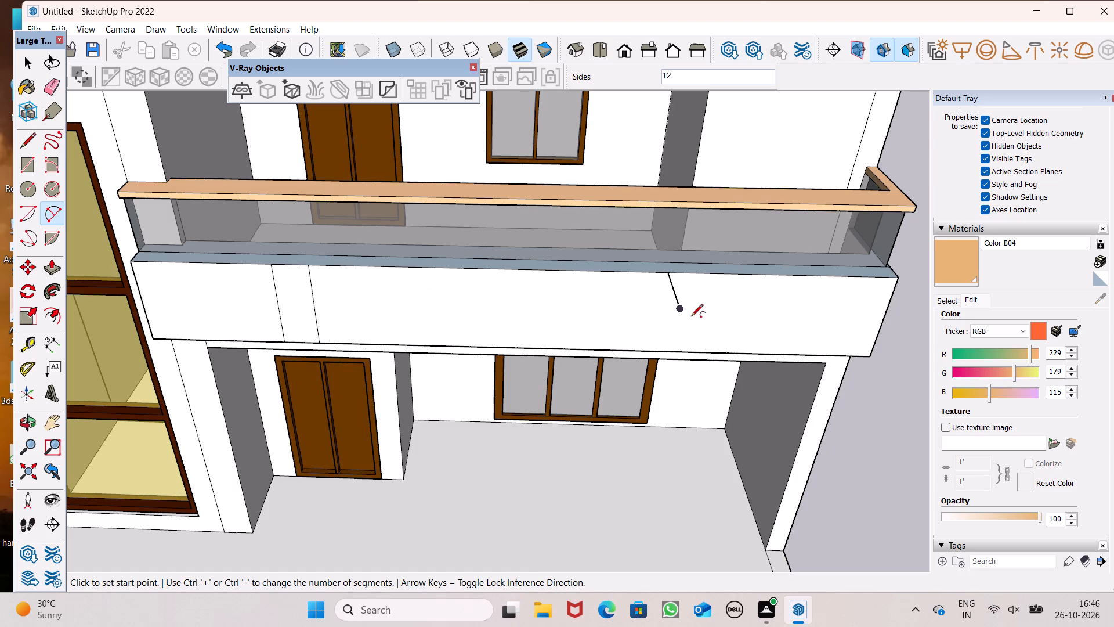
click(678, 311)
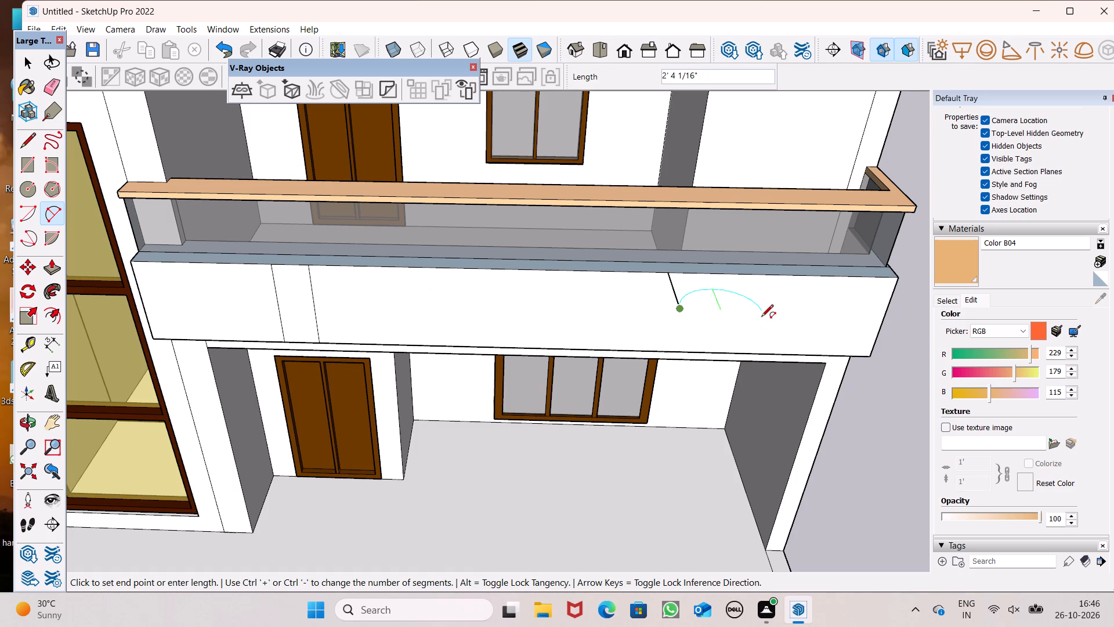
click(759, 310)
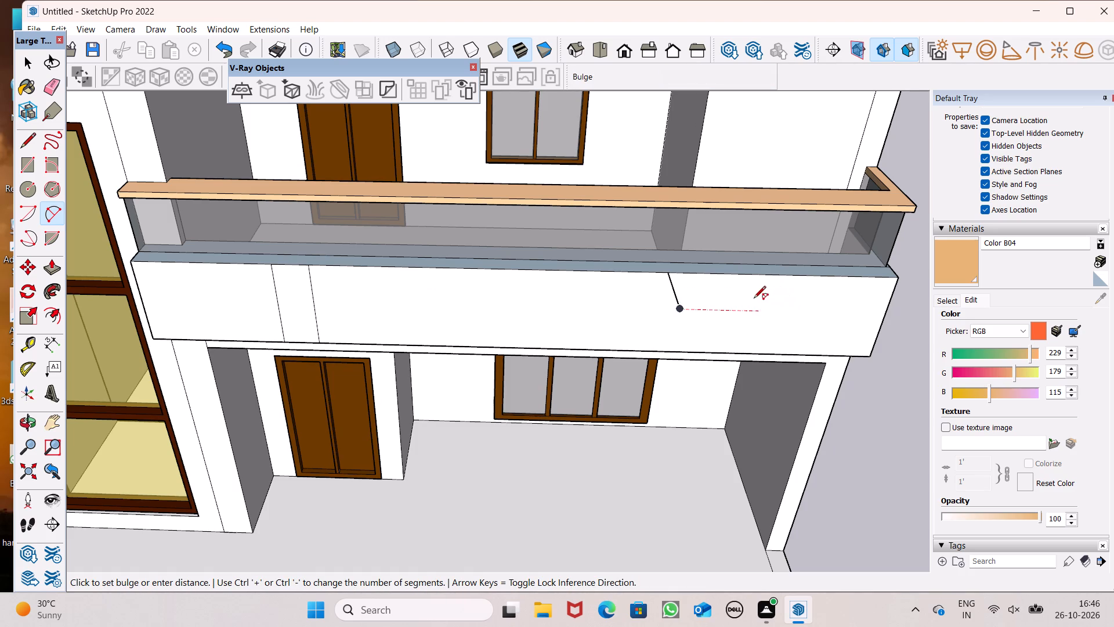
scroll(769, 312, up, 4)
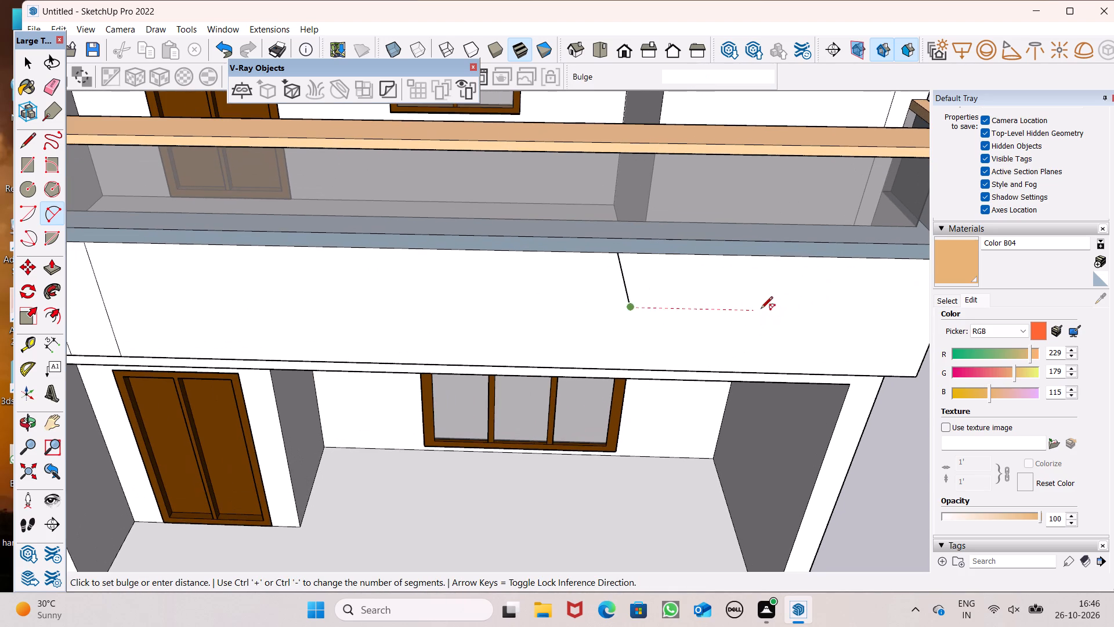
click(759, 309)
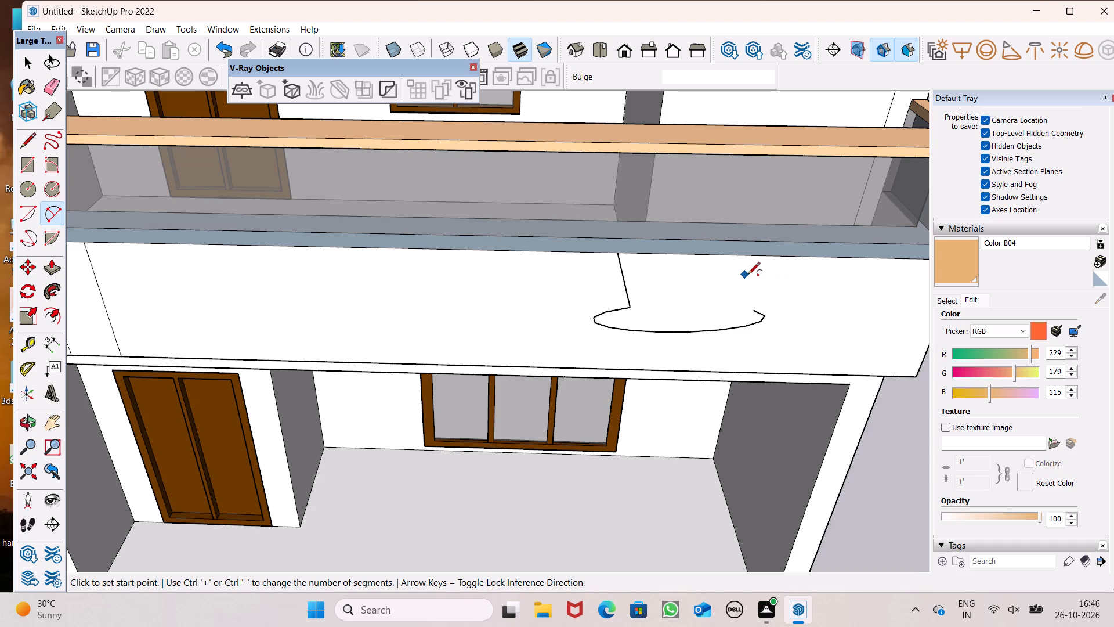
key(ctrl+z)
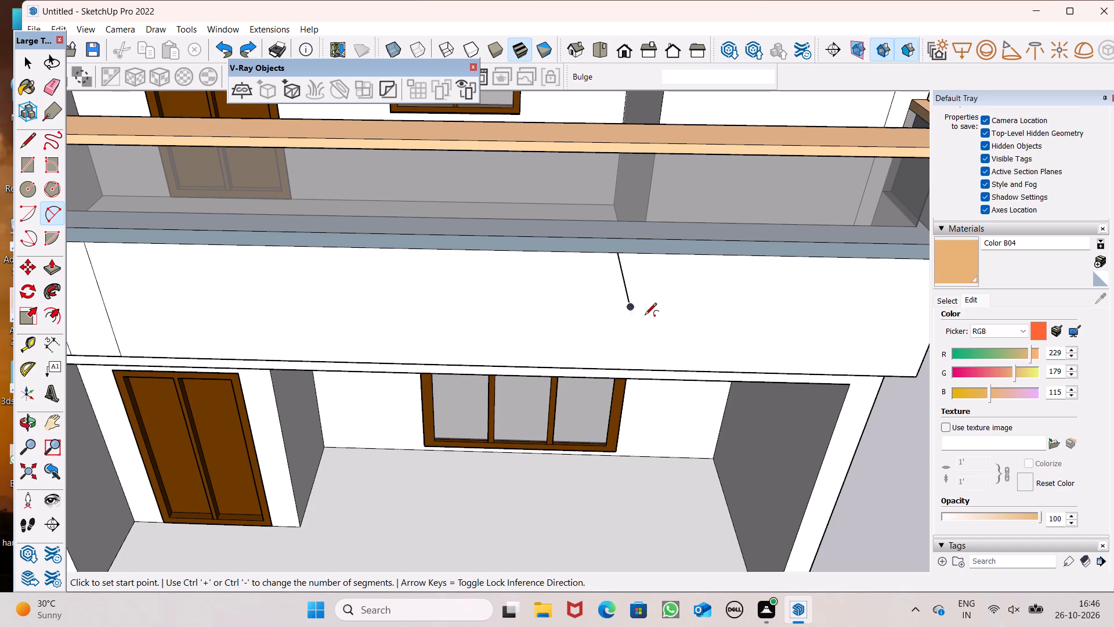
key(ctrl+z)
Outline a rectangular panel about 1' 5 7/16" high from the upper edge of the lower balcony's parapet, near its outer end.
scroll(619, 275, down, 3)
middle_drag(649, 293, 682, 189)
scroll(682, 199, up, 2)
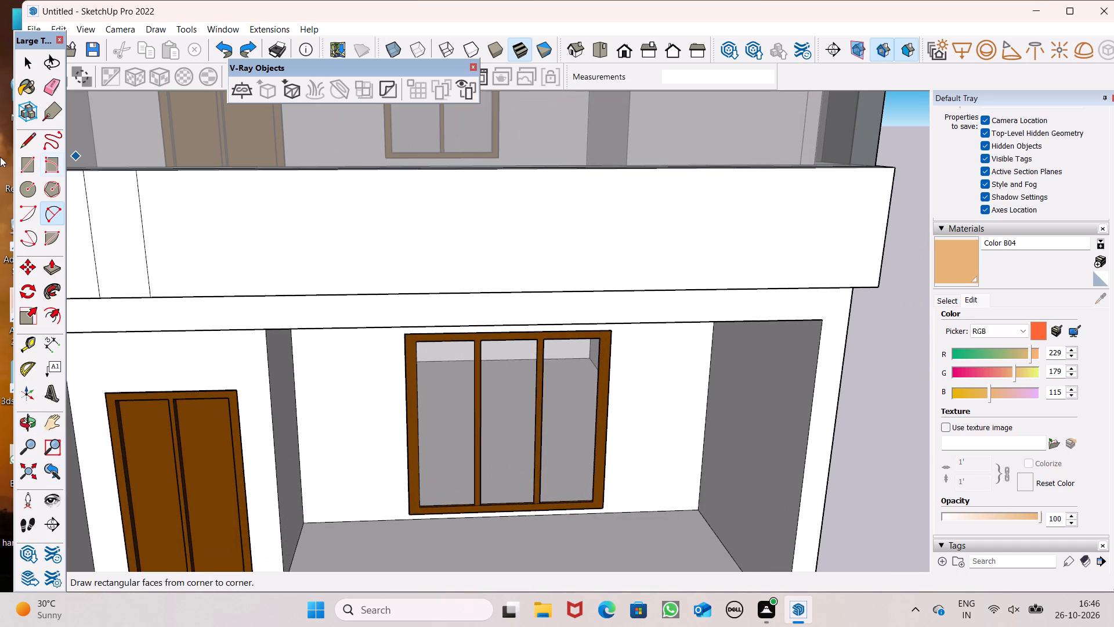
click(25, 140)
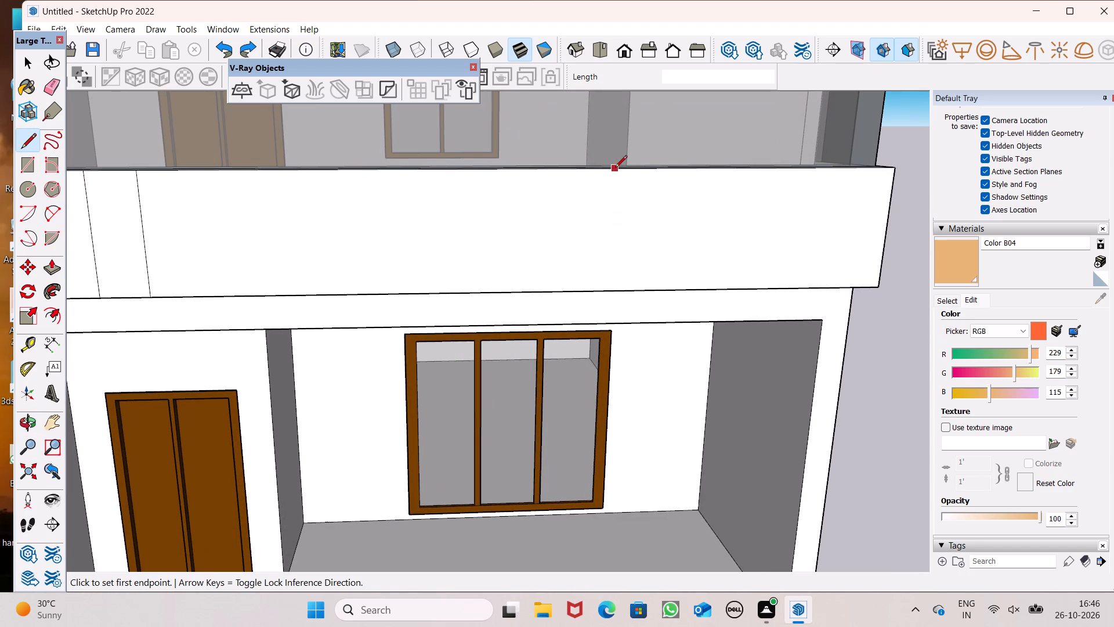
drag(615, 168, 615, 178)
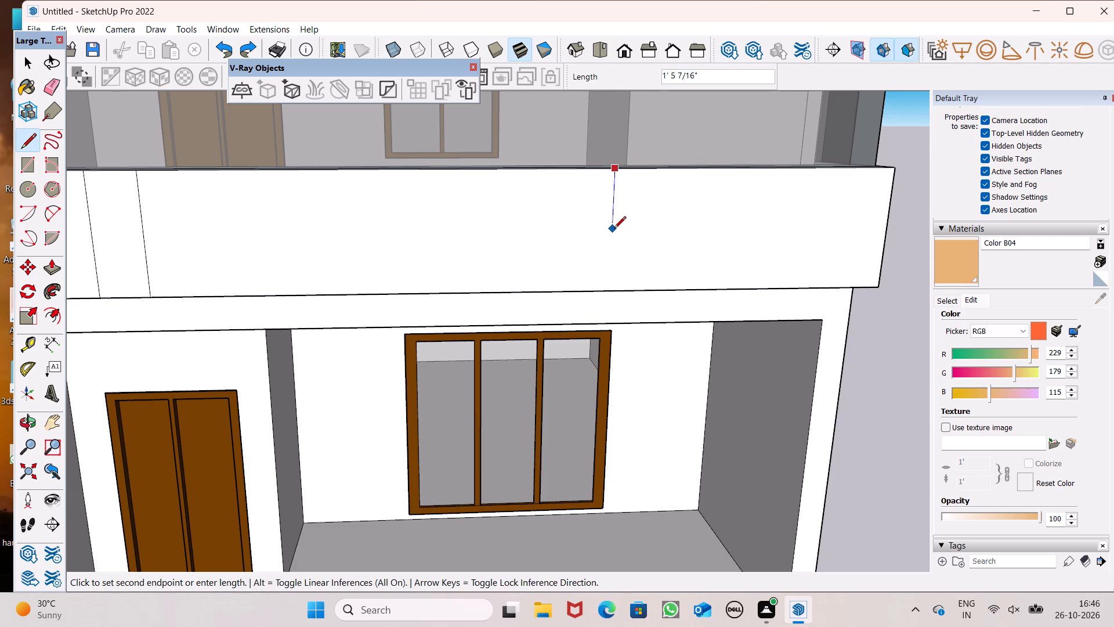
click(614, 229)
click(735, 224)
click(745, 170)
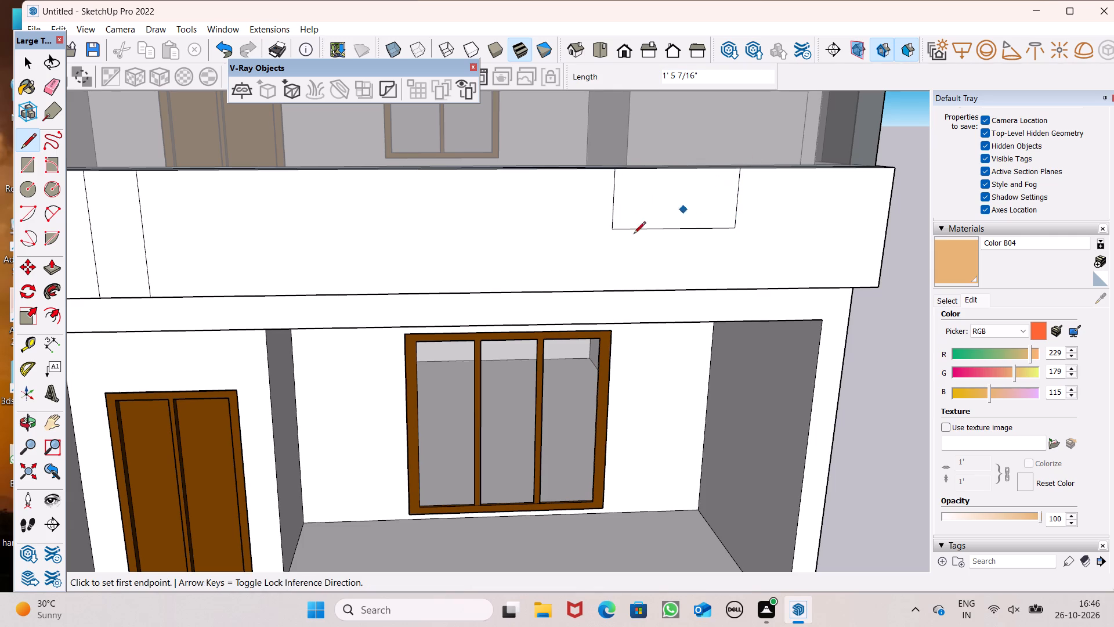
Recess the narrow vertical strip on the lower balcony's parapet with Push/Pull, adjusting its depth.
click(53, 264)
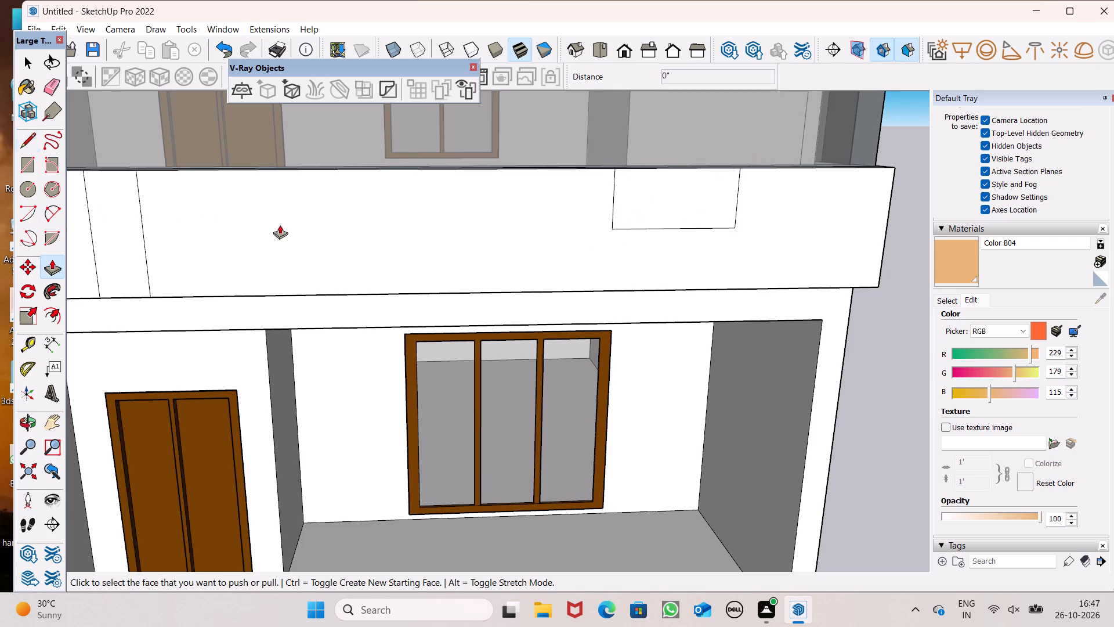
scroll(458, 201, down, 3)
middle_drag(404, 251, 404, 292)
scroll(122, 271, up, 4)
drag(232, 285, 233, 285)
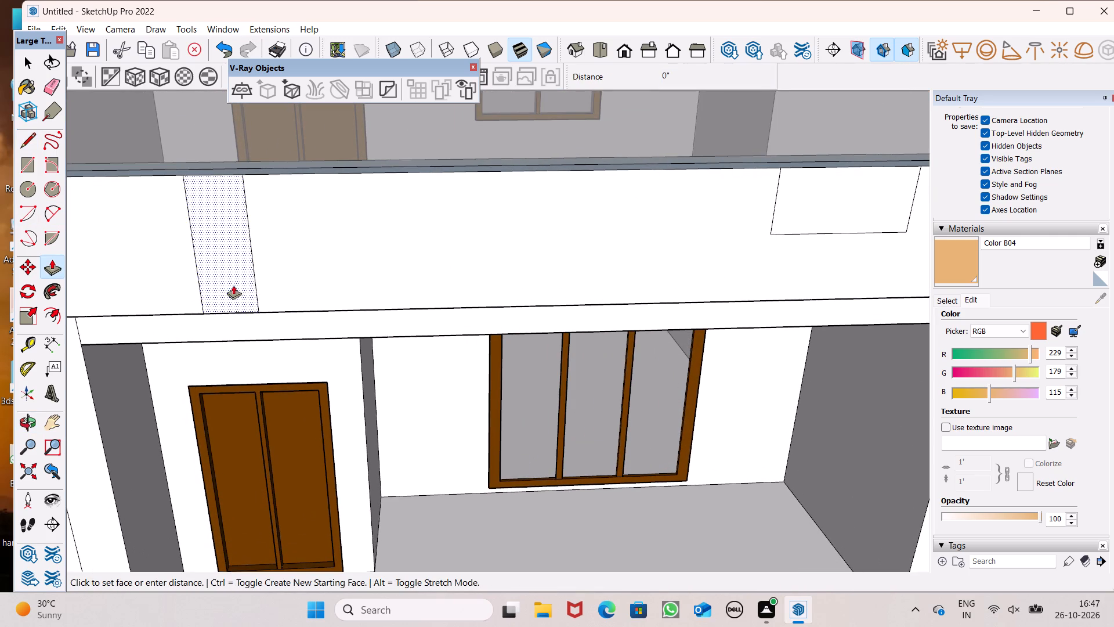
drag(233, 285, 245, 277)
scroll(324, 253, down, 2)
middle_drag(328, 278, 323, 313)
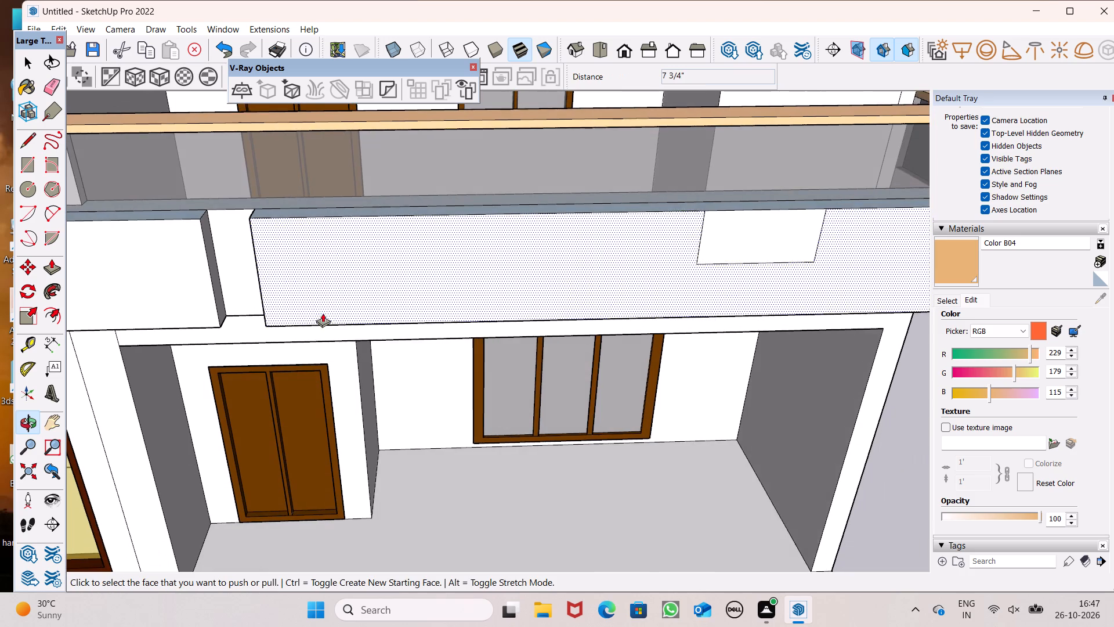
scroll(245, 289, up, 3)
drag(241, 284, 237, 293)
scroll(238, 289, up, 1)
scroll(195, 254, down, 4)
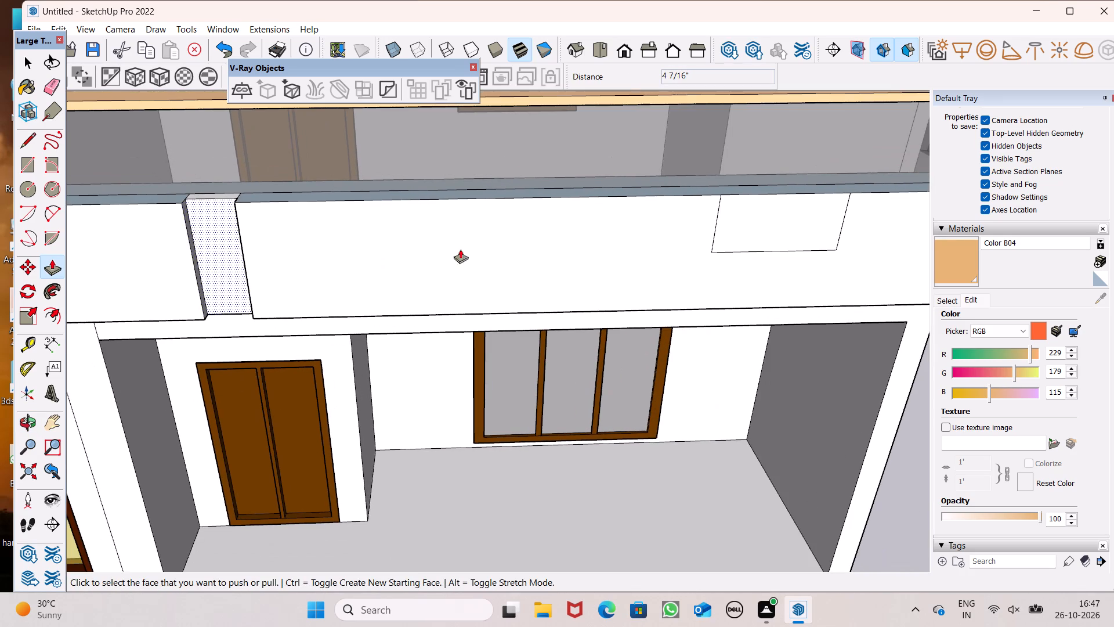
scroll(225, 266, up, 3)
click(218, 269)
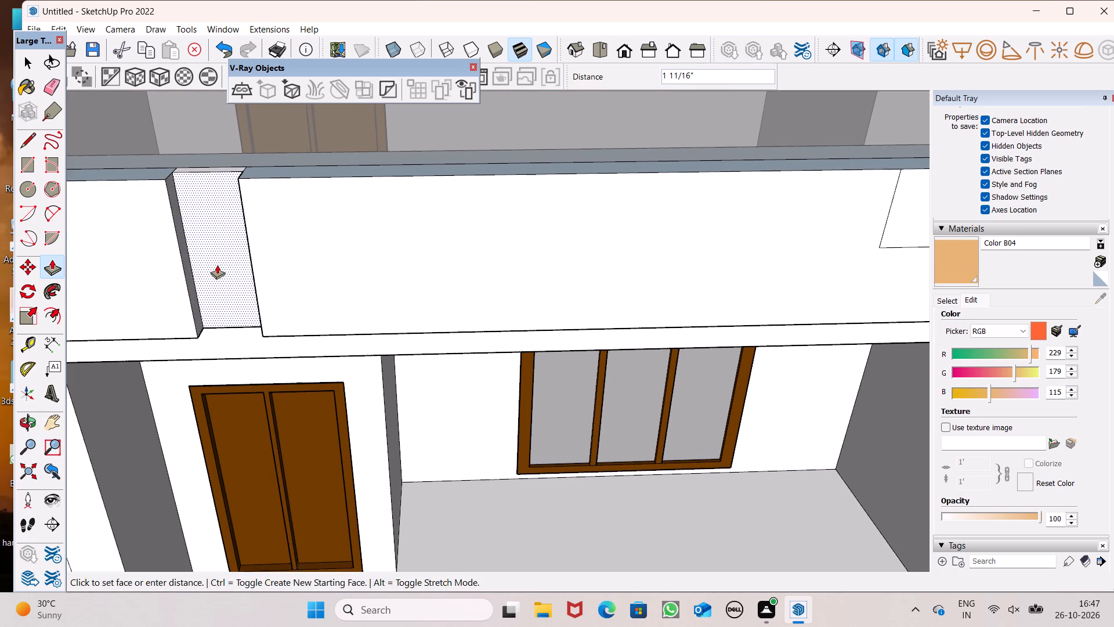
Recess the rectangular panel near the outer end of the lower balcony's parapet.
scroll(70, 245, down, 6)
drag(604, 236, 606, 227)
Paint the rectangular recess on the lower balcony's parapet, back face and inner edges, with the peach Color B04.
click(971, 264)
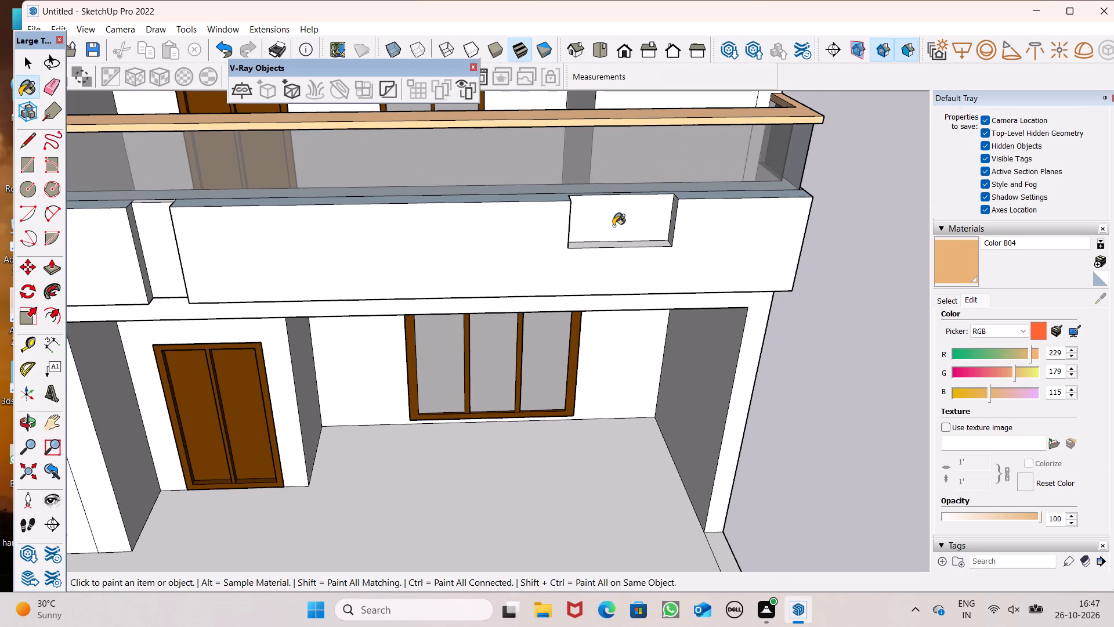
scroll(613, 226, up, 4)
click(583, 229)
scroll(603, 230, up, 7)
click(630, 260)
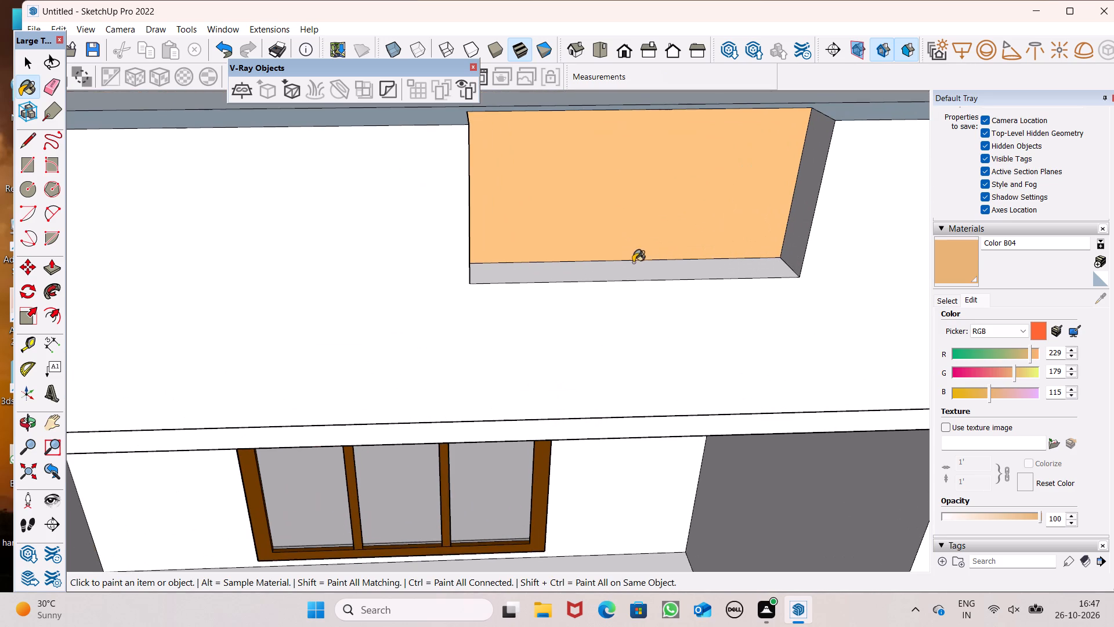
scroll(288, 253, down, 10)
Paint the side wall's sections and floor bands beside the balconies, from ground level up to the roof, with Color B04.
middle_drag(338, 283, 341, 281)
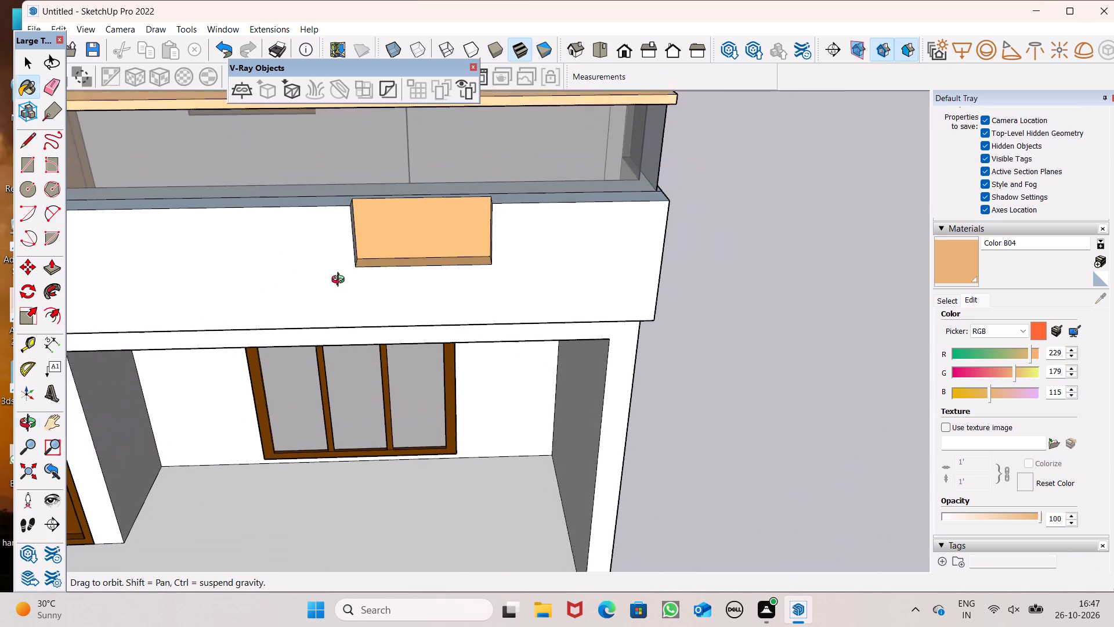
middle_drag(341, 281, 92, 196)
scroll(92, 196, up, 1)
drag(621, 389, 616, 373)
click(634, 256)
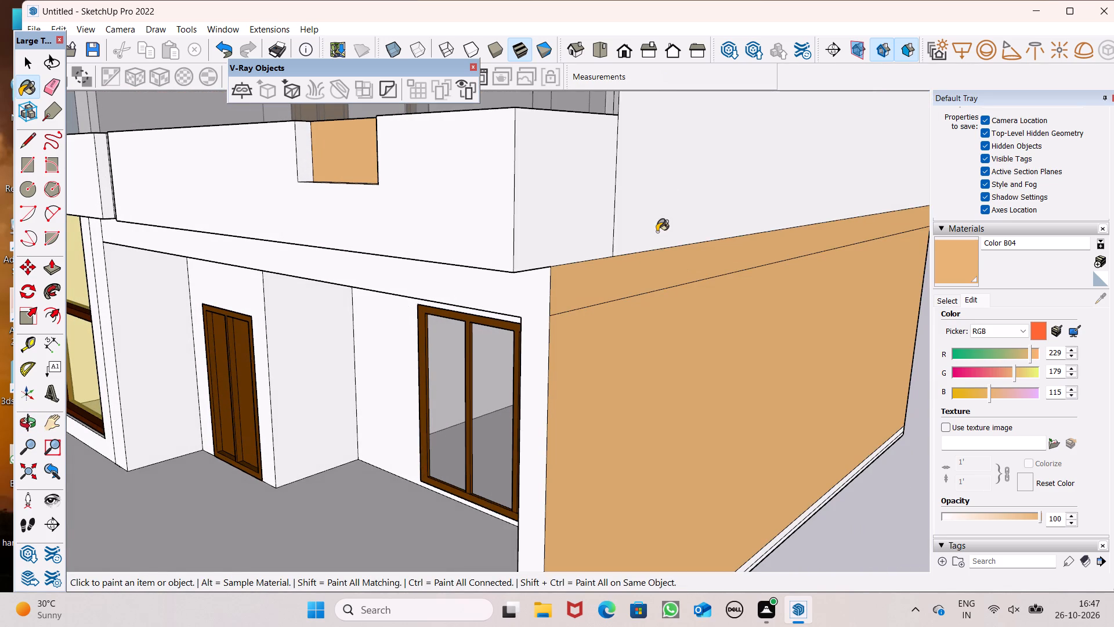
click(657, 232)
scroll(634, 255, down, 13)
middle_drag(579, 266, 483, 283)
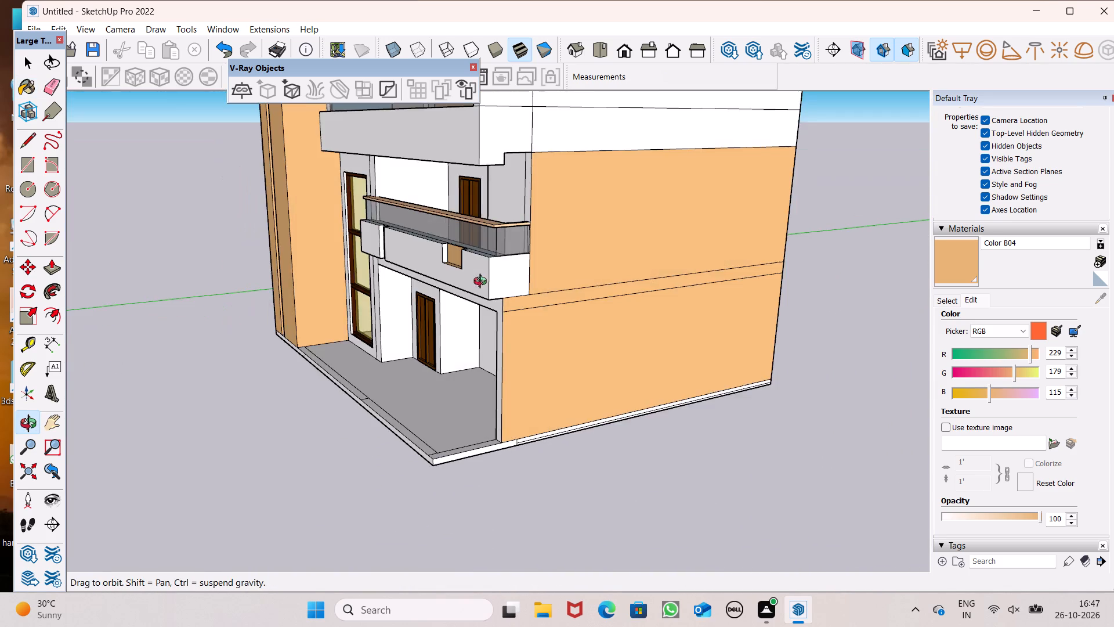
middle_drag(483, 283, 446, 294)
drag(550, 136, 547, 143)
scroll(495, 337, down, 5)
click(530, 178)
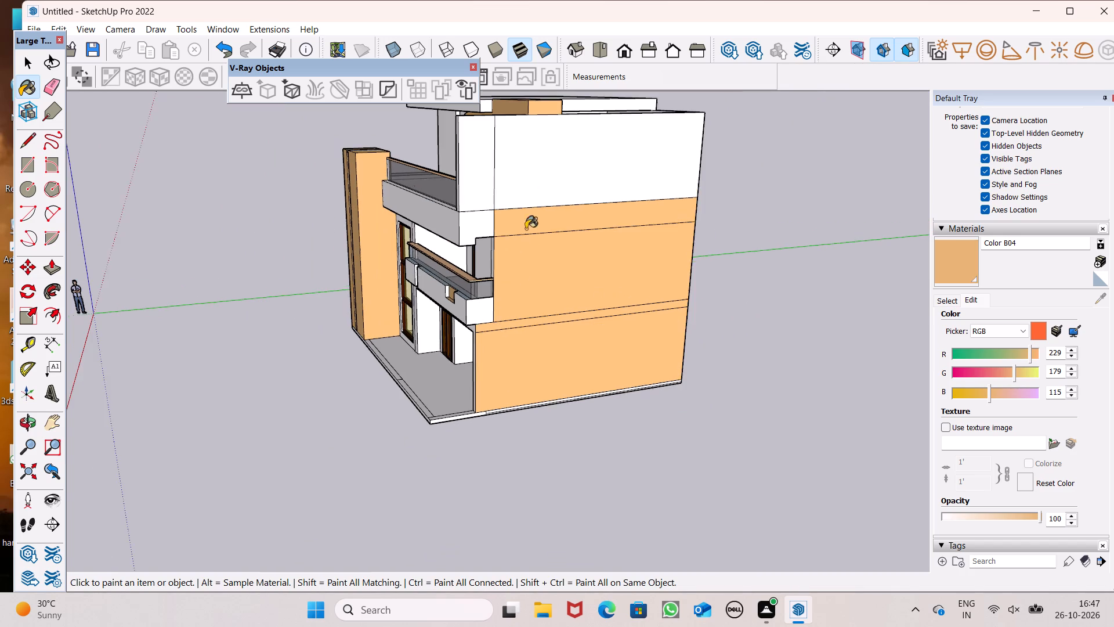
Paint the upper panels, horizontal band and vertical strips of the house's rear wall with Color B04.
middle_drag(589, 271, 12, 232)
drag(433, 156, 442, 162)
click(468, 197)
drag(492, 204, 497, 205)
drag(667, 182, 667, 172)
drag(610, 156, 603, 161)
drag(601, 171, 607, 181)
click(634, 188)
drag(617, 196, 628, 193)
drag(668, 183, 657, 190)
drag(641, 200, 642, 205)
drag(641, 217, 551, 204)
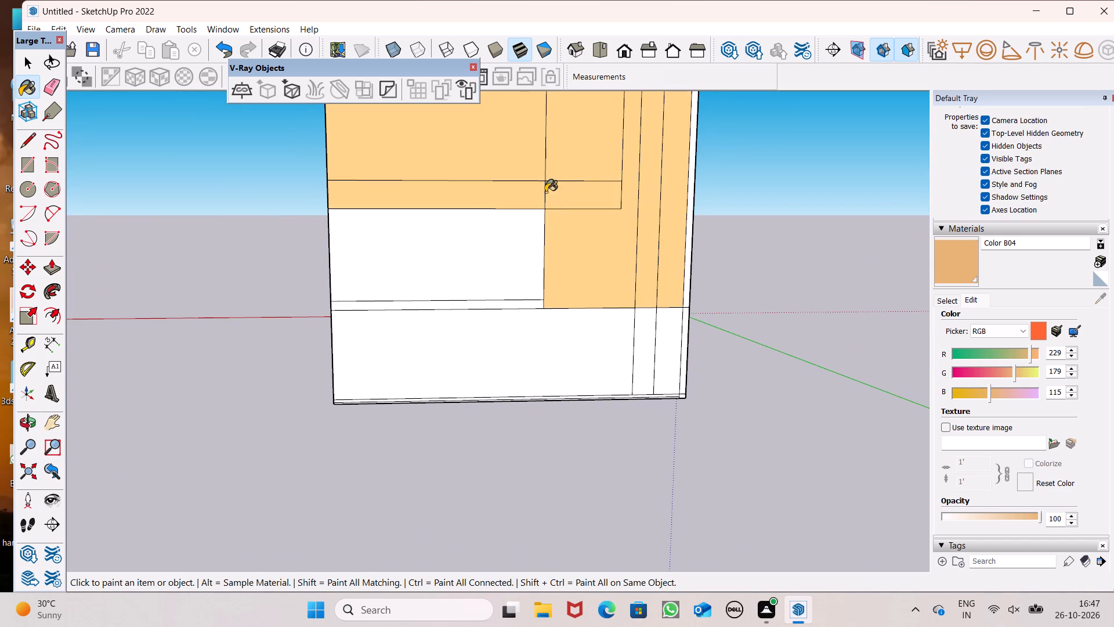
Paint the remaining lower panels, thin floor band and lower vertical strips of the rear wall with Color B04.
drag(545, 192, 560, 203)
drag(538, 248, 515, 268)
drag(513, 270, 506, 283)
drag(503, 296, 531, 296)
drag(554, 297, 553, 308)
drag(545, 314, 524, 318)
click(513, 307)
drag(518, 312, 526, 315)
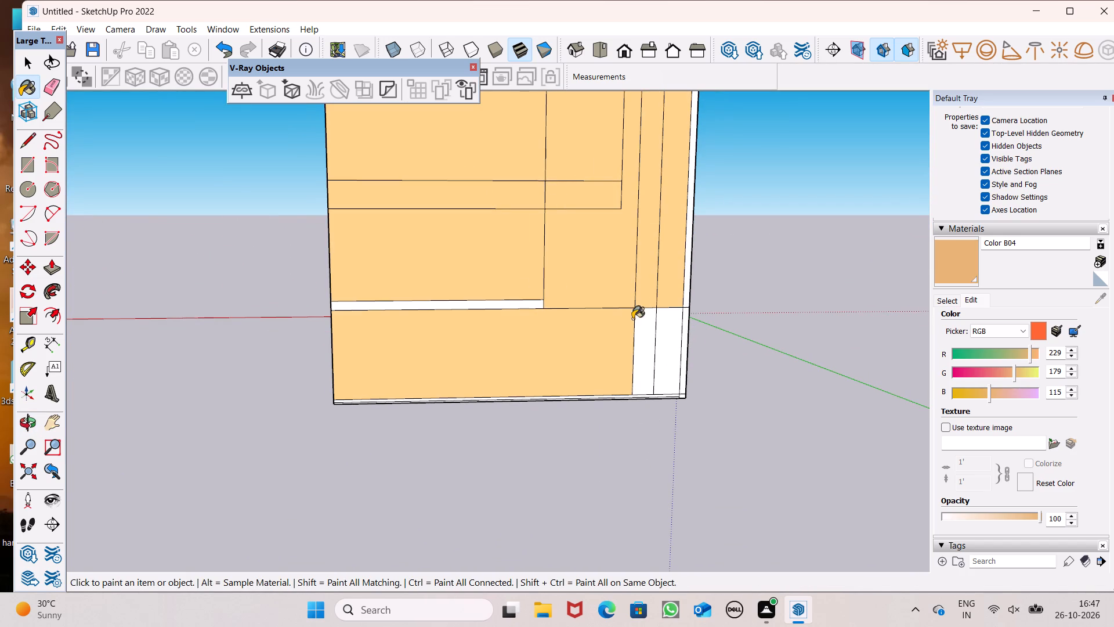
click(589, 321)
click(529, 305)
drag(648, 326, 645, 331)
drag(664, 334, 671, 334)
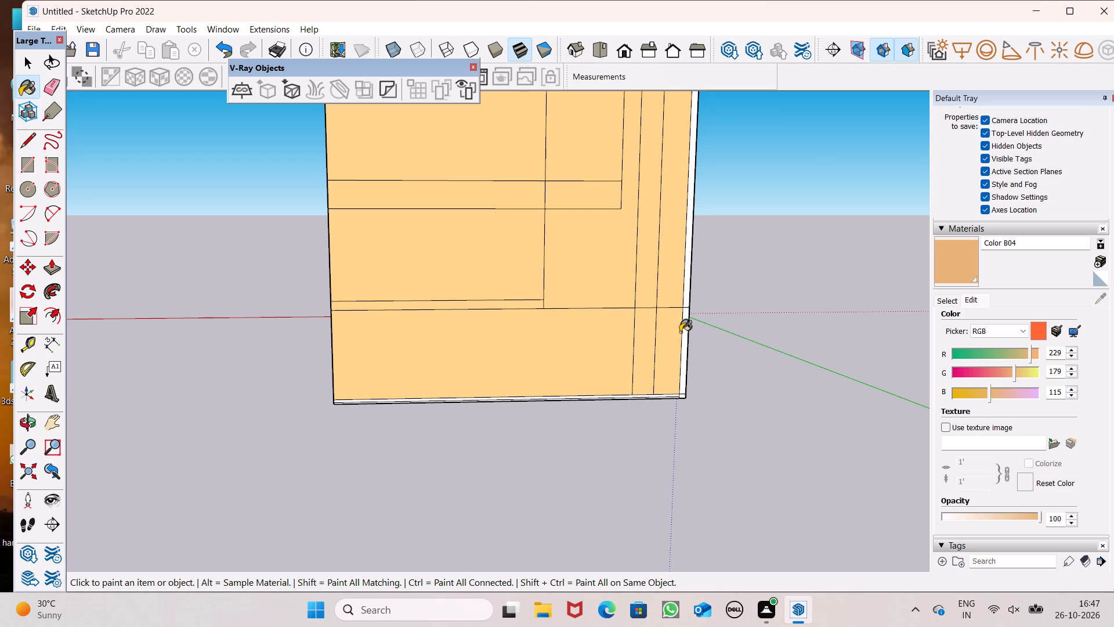
Paint the narrow vertical strip along the rear wall's outer corner, lower and upper parts, with Color B04.
drag(683, 330, 687, 317)
click(689, 291)
scroll(404, 276, down, 7)
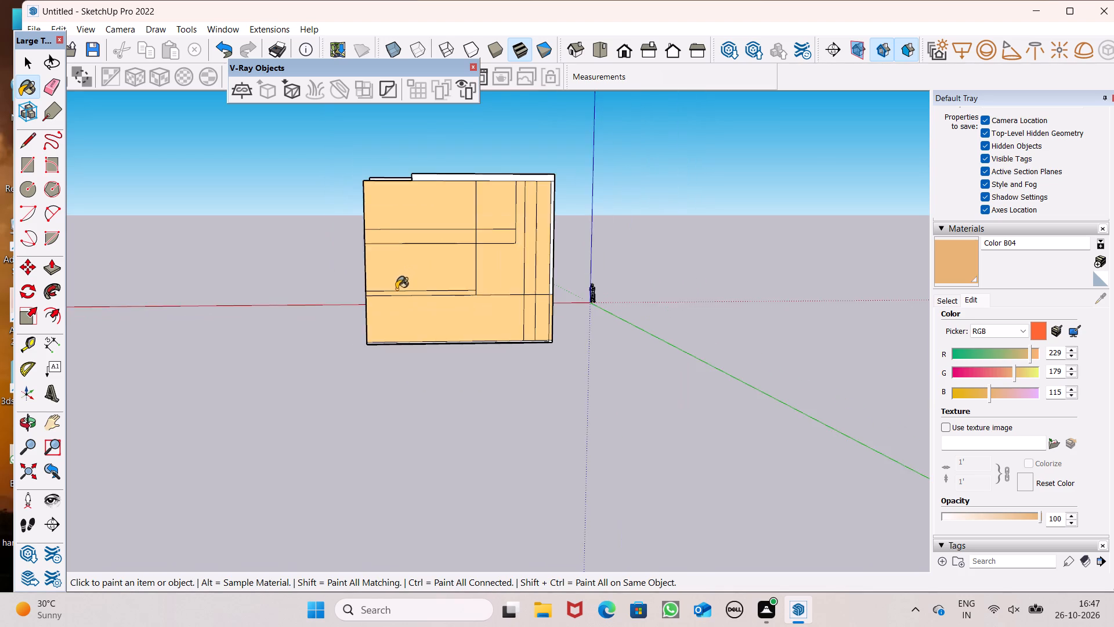
middle_drag(396, 289, 182, 368)
scroll(283, 283, up, 5)
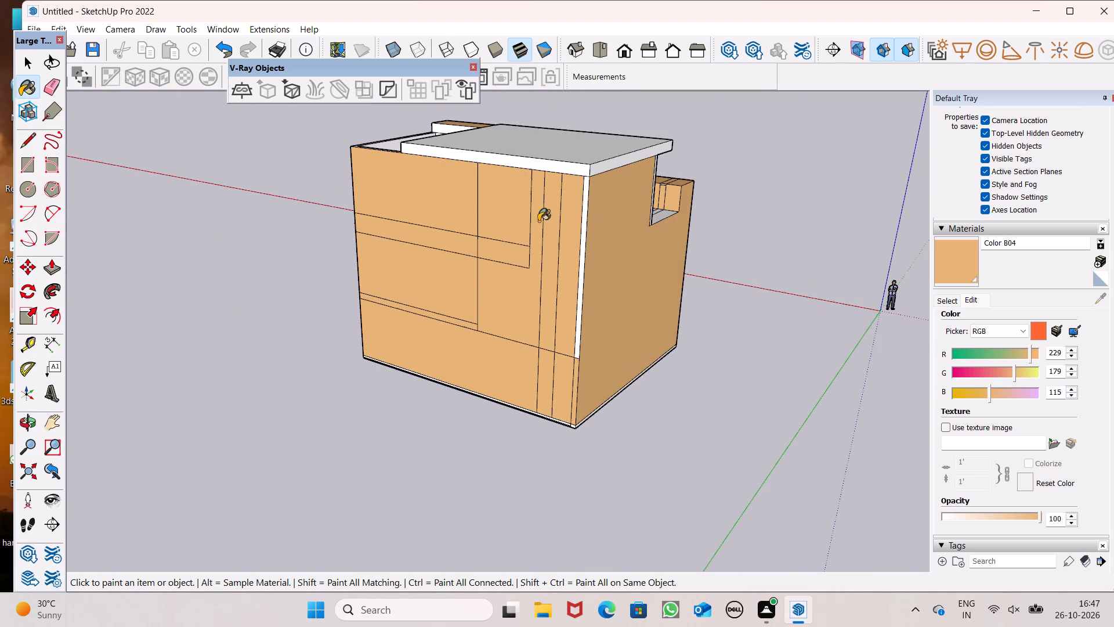
scroll(581, 199, up, 5)
click(584, 188)
Examine the house's front elevation, balconies and roof from several angles to check the colouring.
scroll(517, 228, down, 5)
middle_drag(290, 251, 363, 265)
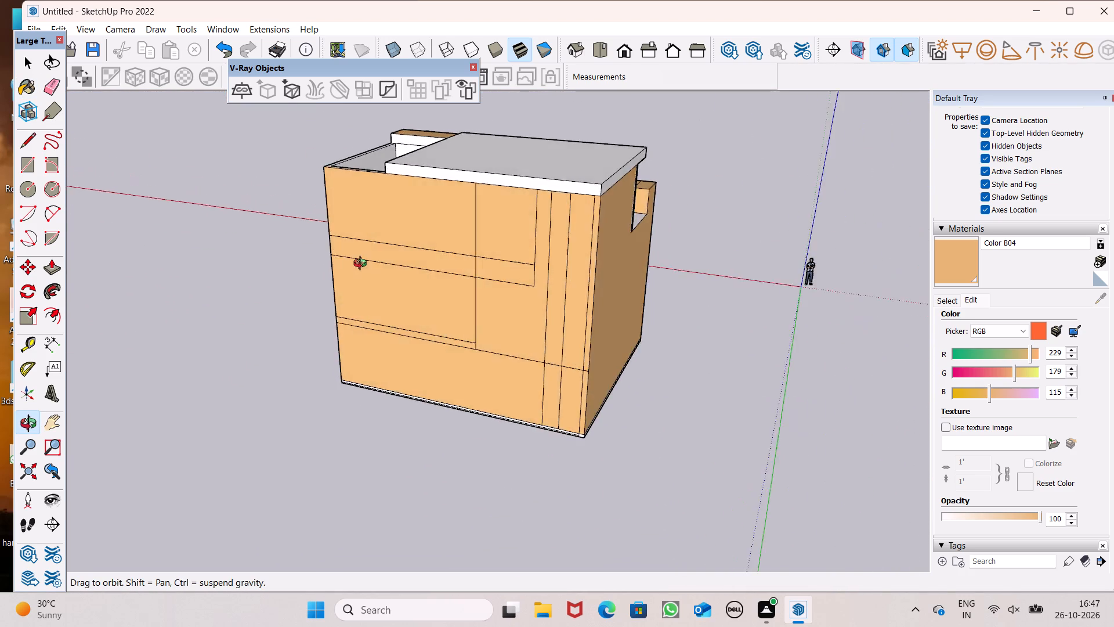
middle_drag(363, 265, 0, 279)
middle_drag(592, 264, 1, 265)
scroll(2, 266, up, 1)
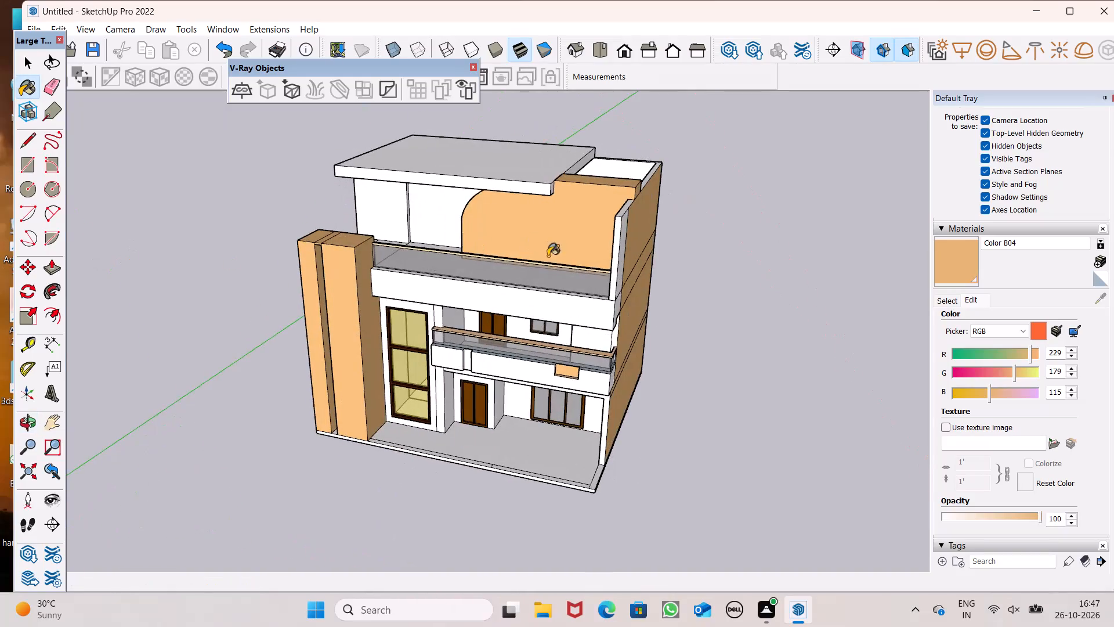
middle_drag(548, 256, 680, 111)
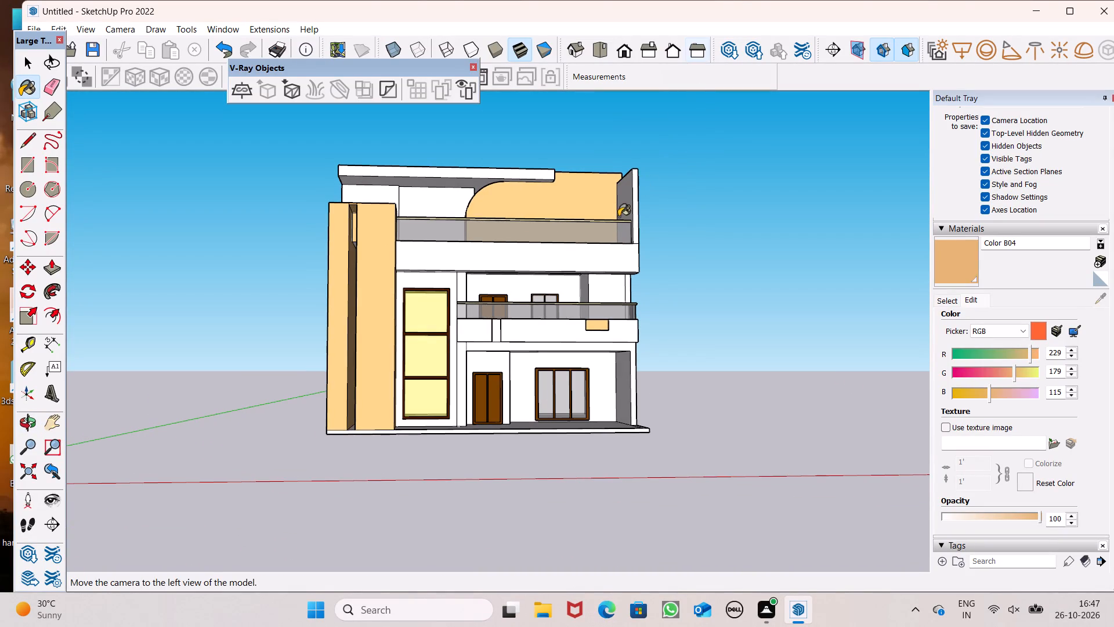
scroll(609, 226, down, 1)
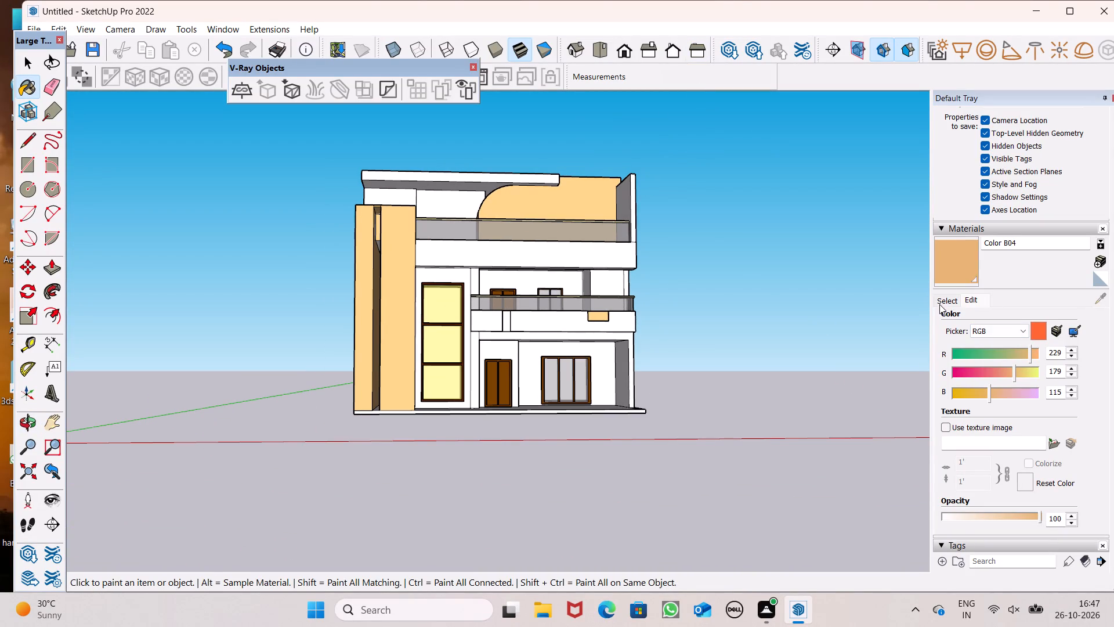
middle_drag(584, 316, 541, 410)
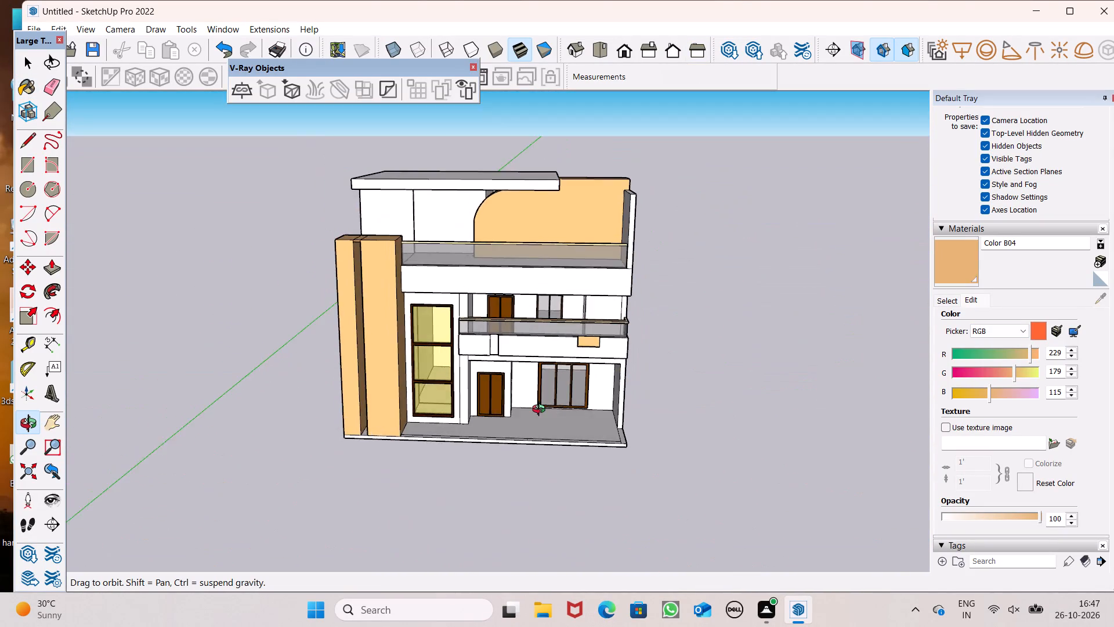
middle_drag(541, 410, 550, 433)
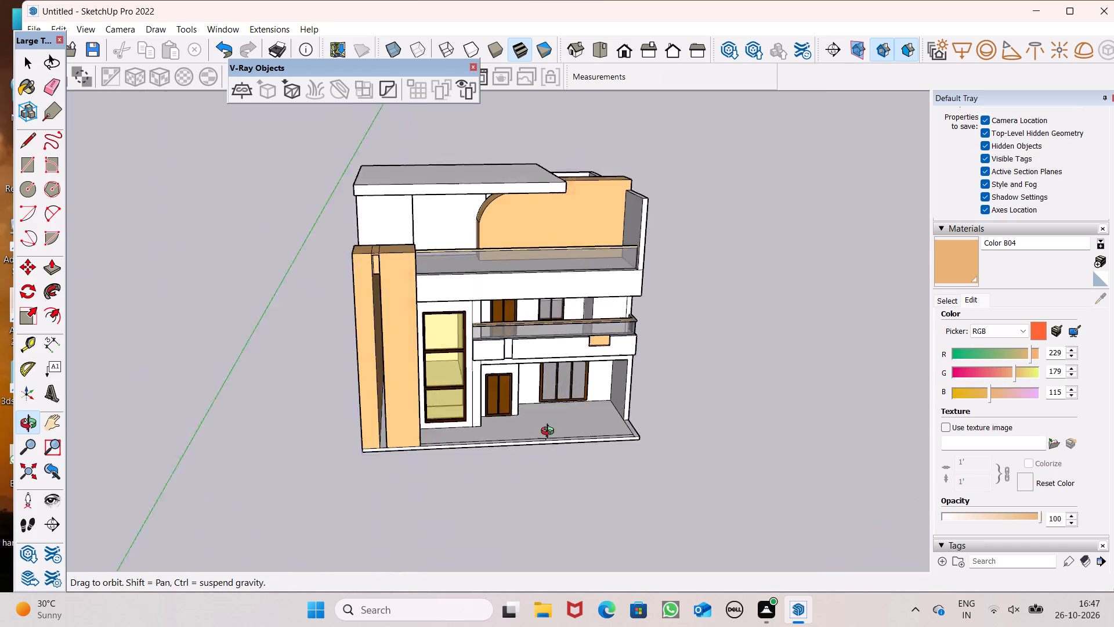
middle_drag(550, 433, 533, 433)
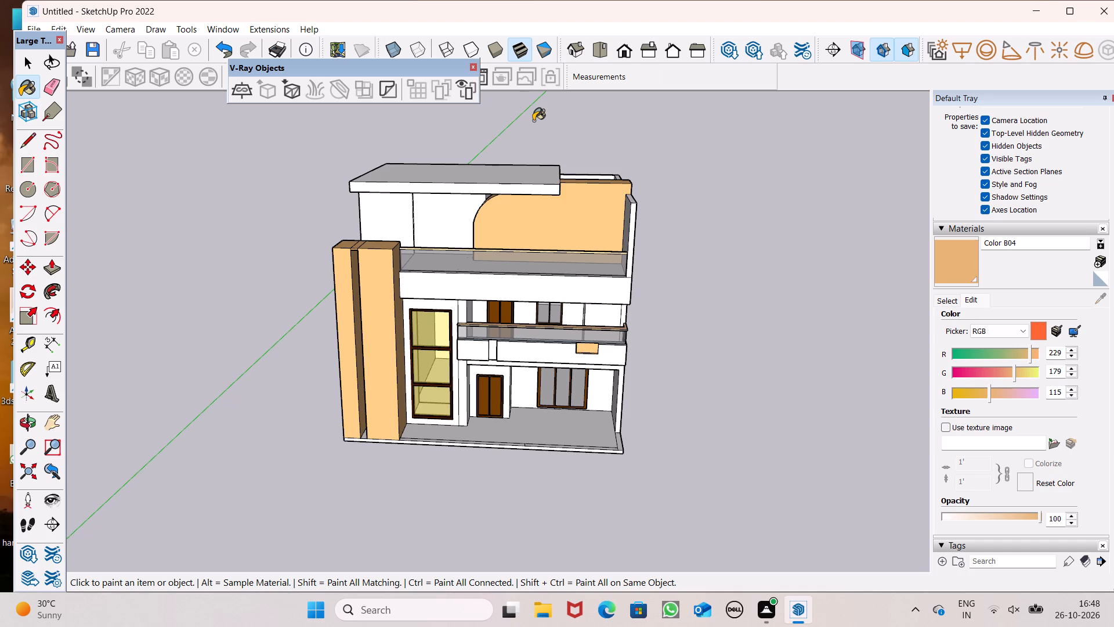
middle_drag(463, 235, 563, 317)
scroll(677, 299, up, 1)
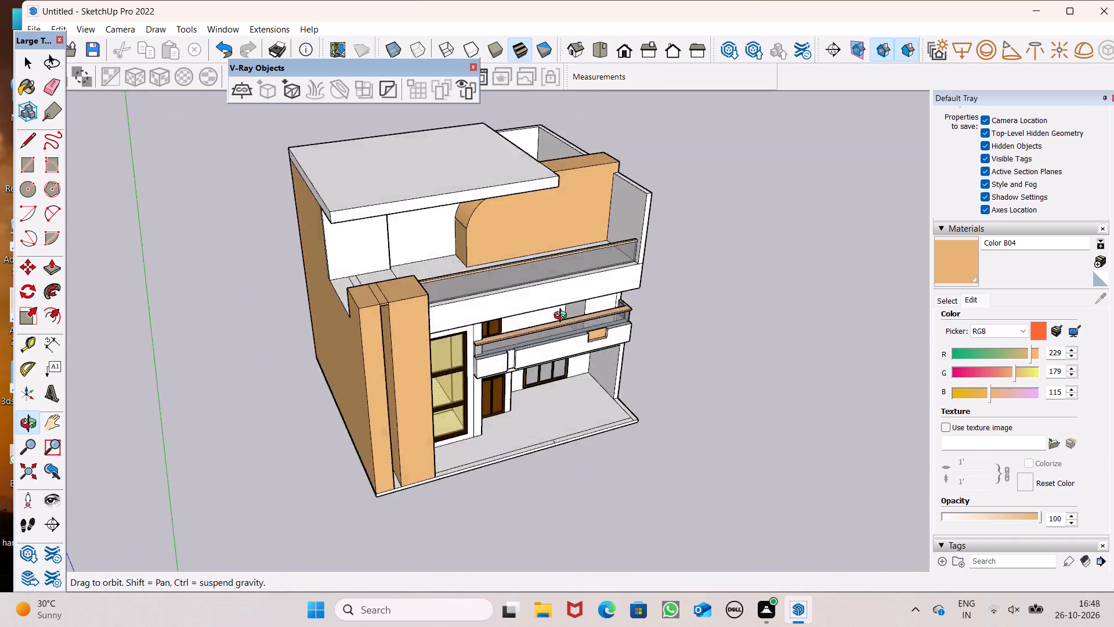
middle_drag(563, 317, 533, 330)
scroll(1065, 325, up, 1)
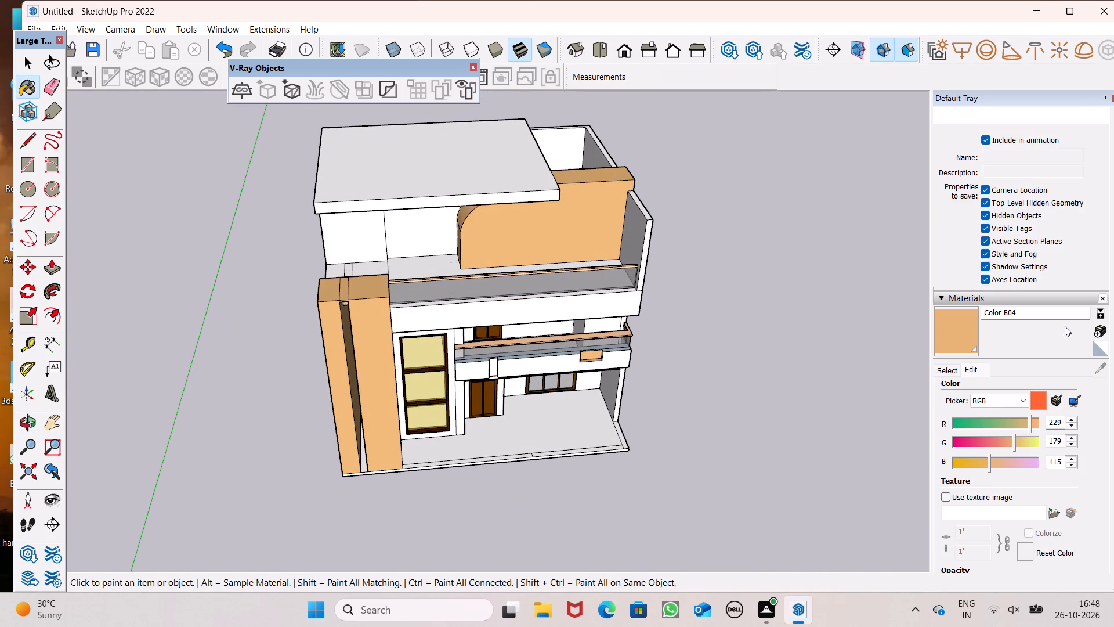
scroll(954, 325, down, 2)
scroll(668, 280, down, 2)
Paint the rear face of the curved roof-level wall and the adjoining inner wall of the open roof well with Color B04.
middle_drag(545, 246, 429, 243)
scroll(792, 141, down, 3)
middle_drag(816, 230, 450, 343)
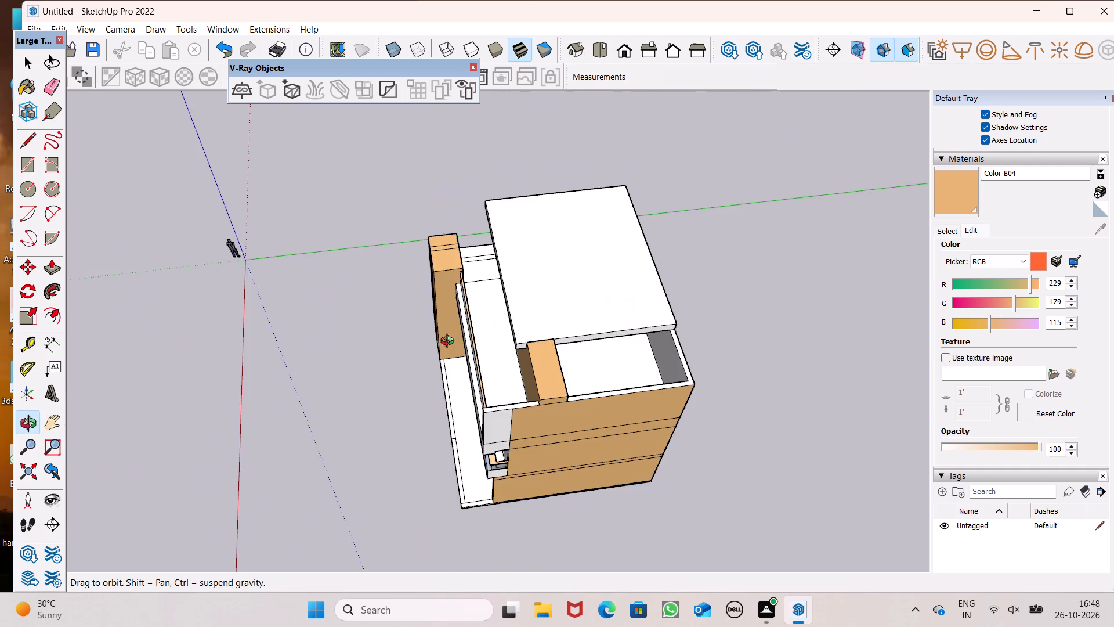
middle_drag(450, 343, 449, 343)
scroll(592, 233, down, 4)
middle_drag(622, 293, 366, 181)
scroll(366, 183, up, 1)
scroll(454, 368, up, 7)
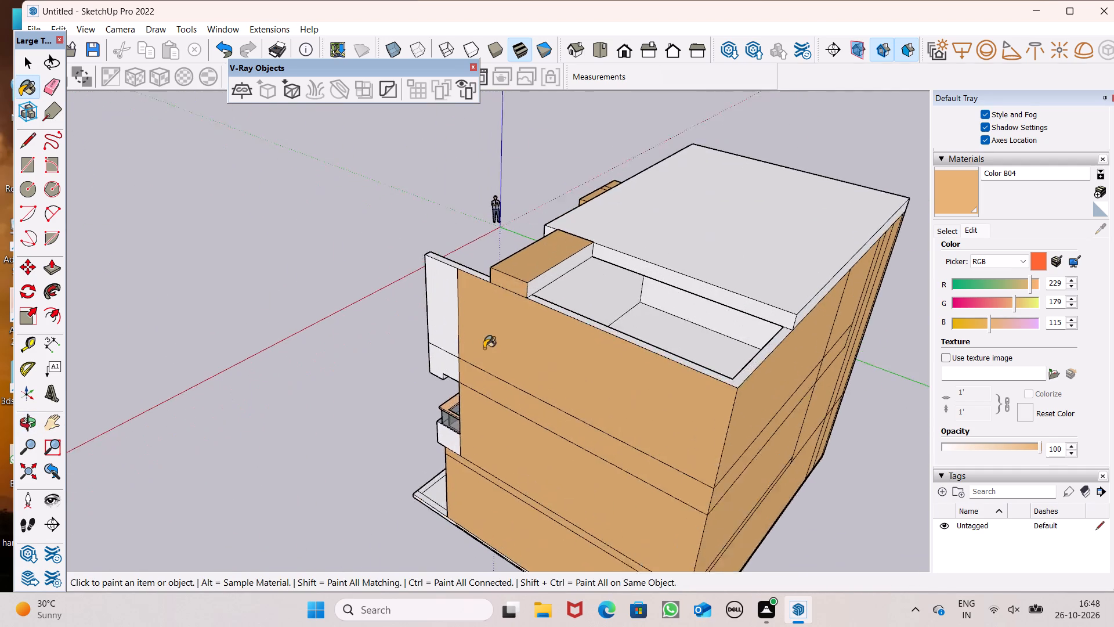
scroll(484, 348, up, 1)
middle_drag(545, 253, 515, 151)
scroll(520, 150, up, 1)
scroll(572, 179, up, 7)
click(596, 194)
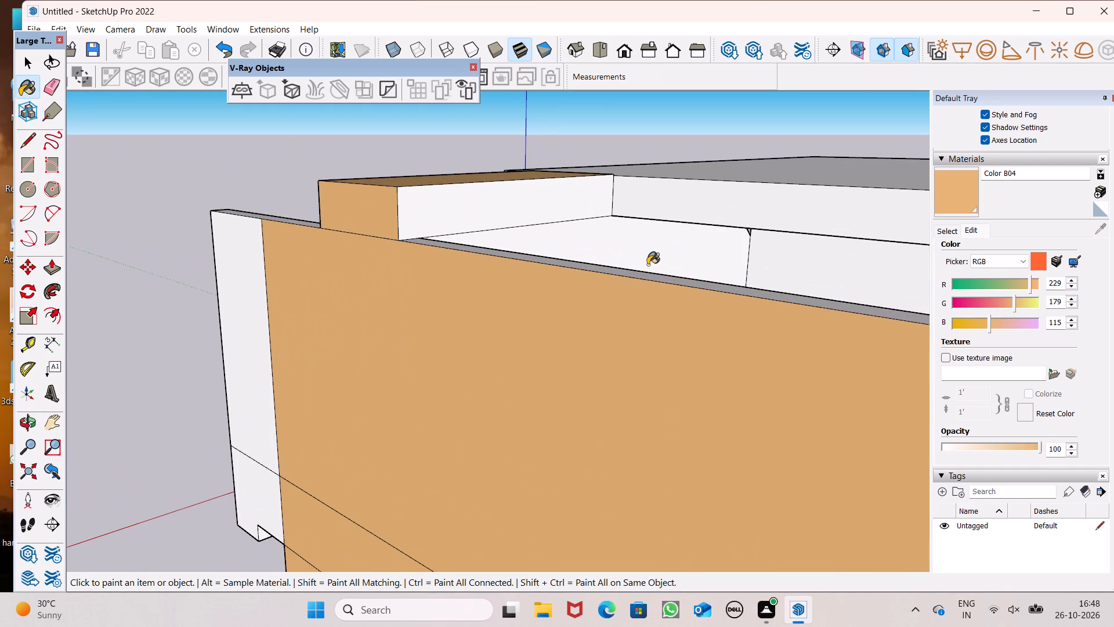
click(643, 264)
Examine the curved wall, balconies and front facade for surfaces still left white.
middle_drag(620, 253, 762, 278)
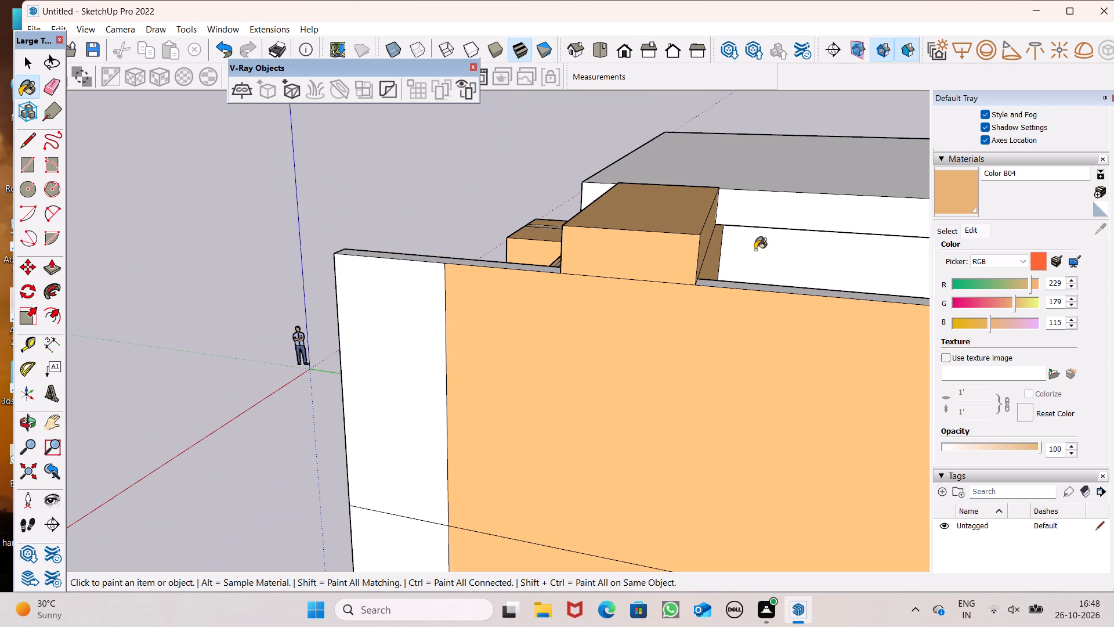
scroll(755, 250, up, 1)
scroll(523, 162, down, 6)
middle_drag(505, 230, 935, 268)
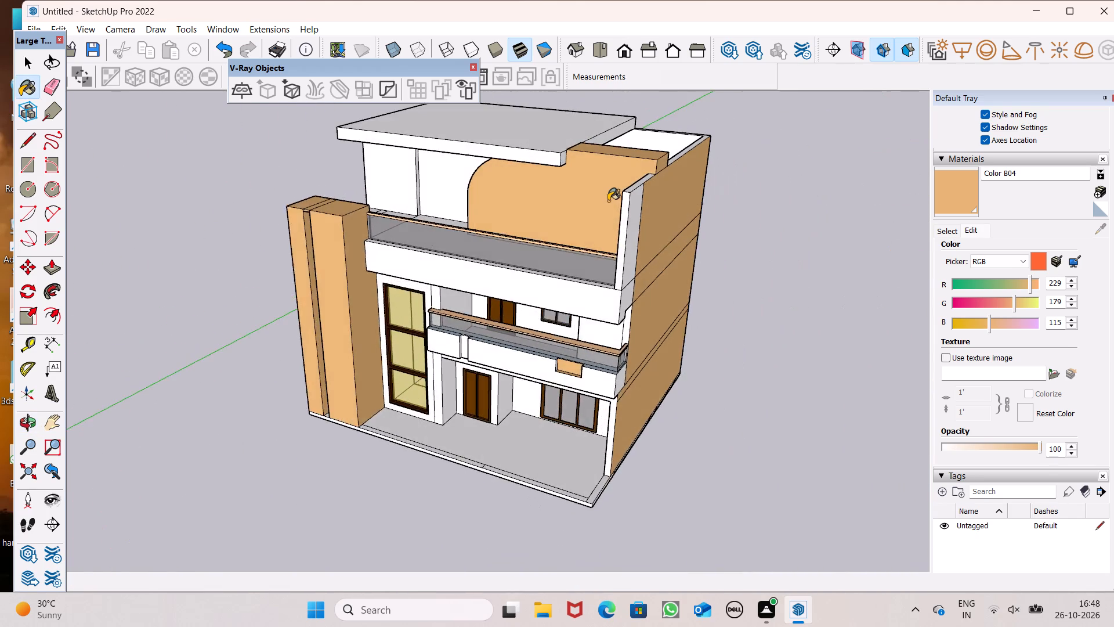
scroll(599, 200, up, 7)
middle_drag(541, 196, 842, 196)
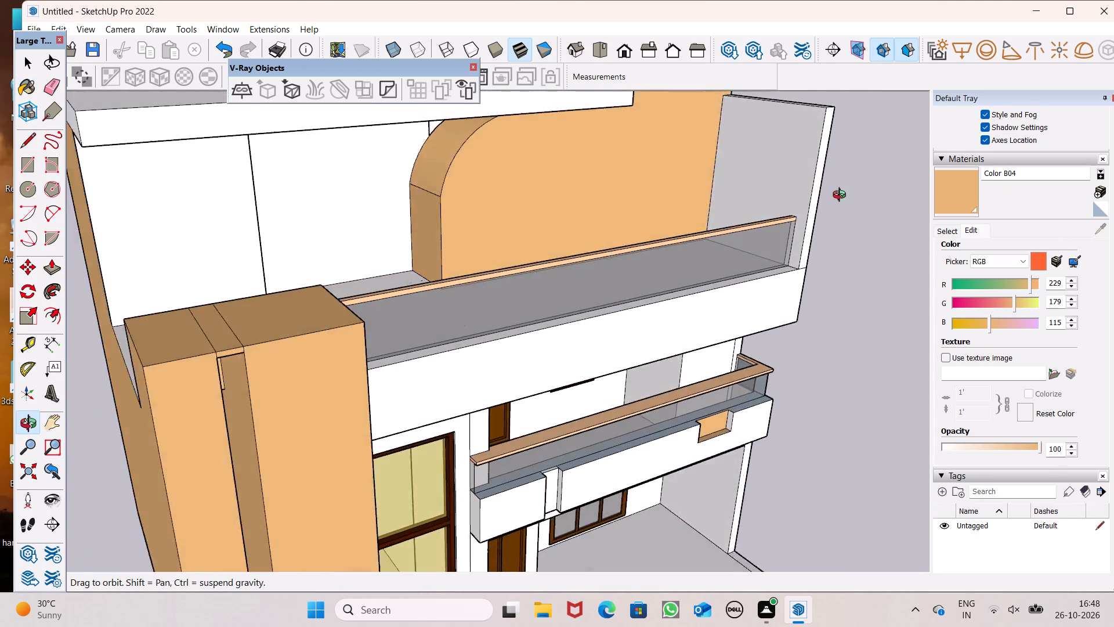
middle_drag(842, 196, 782, 179)
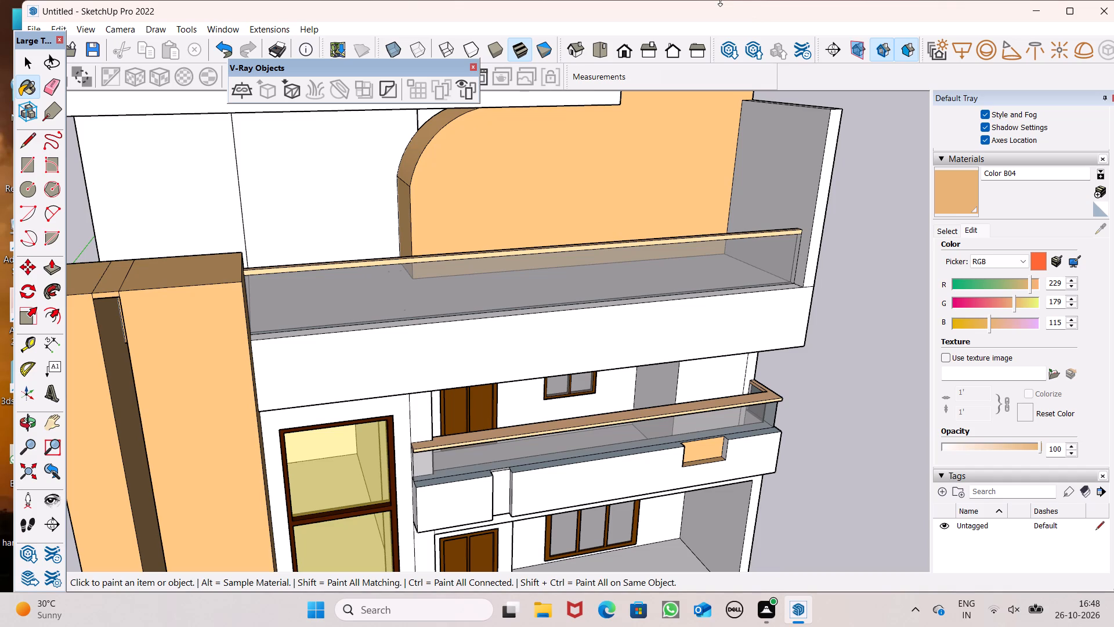
scroll(492, 38, down, 12)
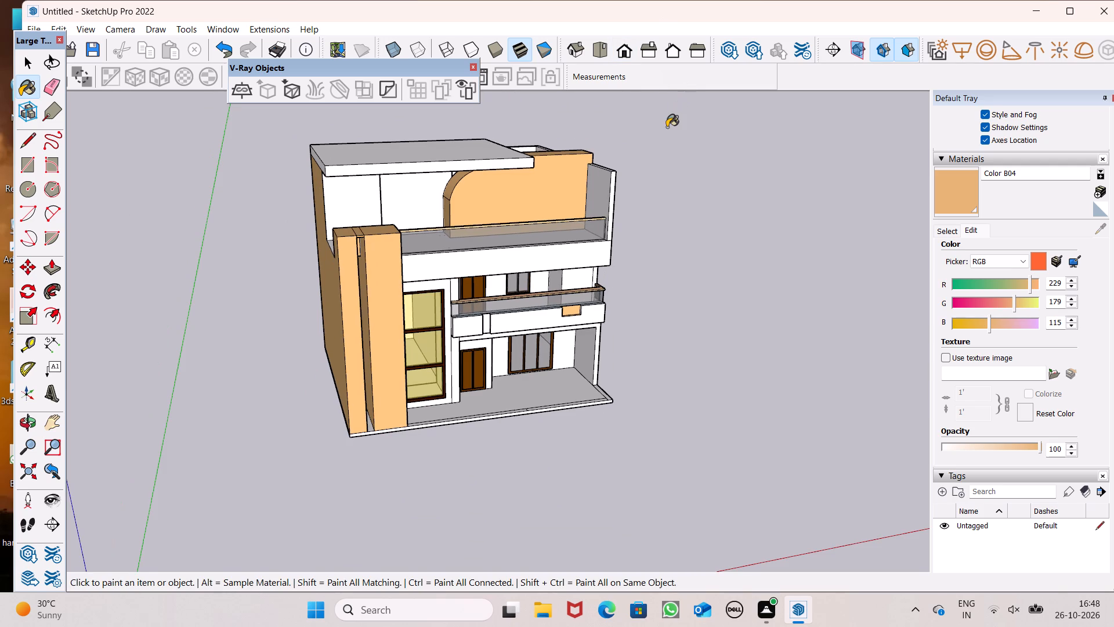
middle_drag(766, 305, 678, 287)
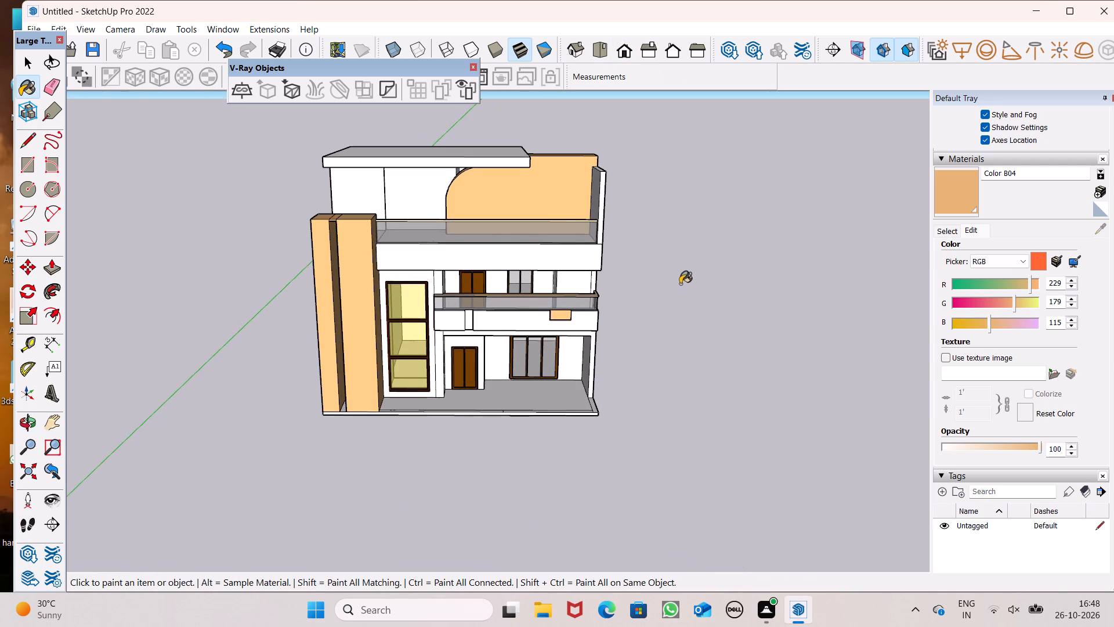
scroll(682, 287, up, 1)
Paint the top floor's front wall section behind the tower with Color B04.
click(952, 230)
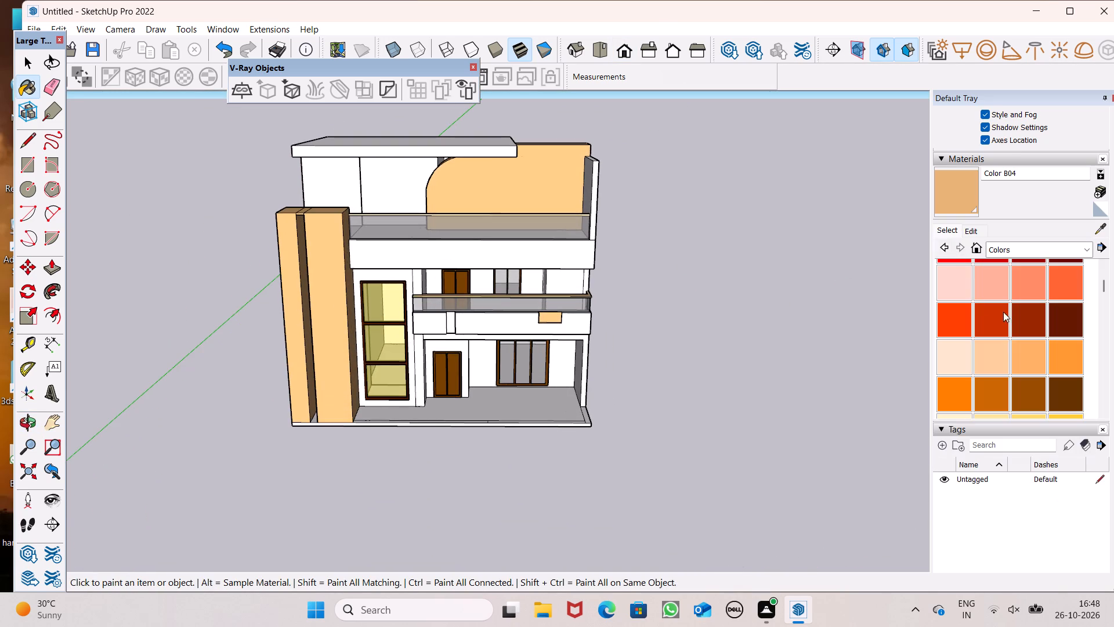
click(1014, 249)
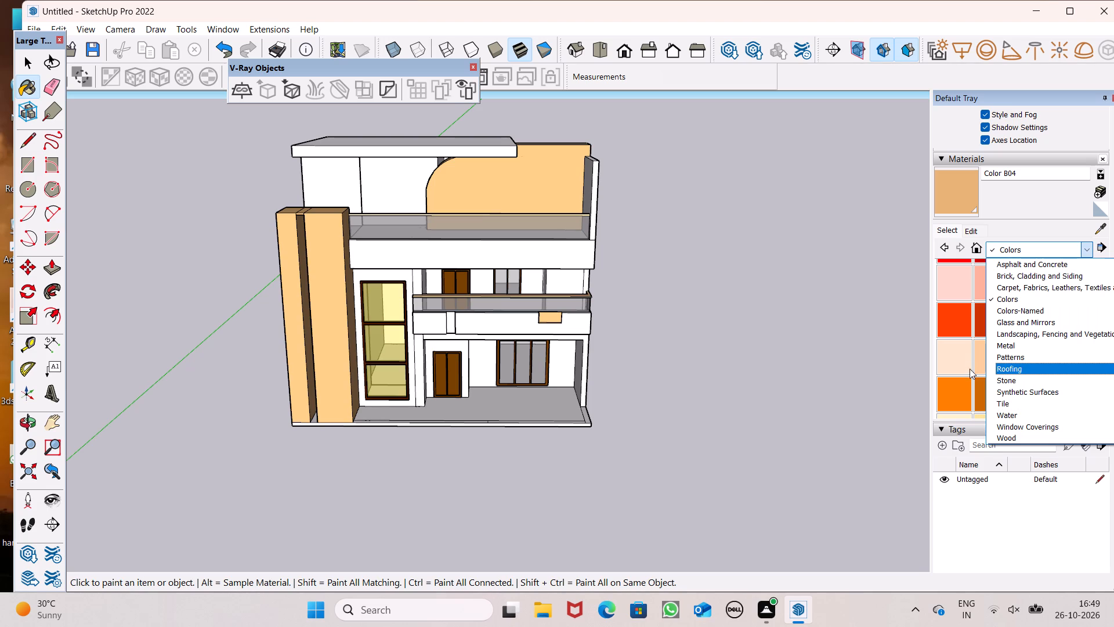
click(972, 183)
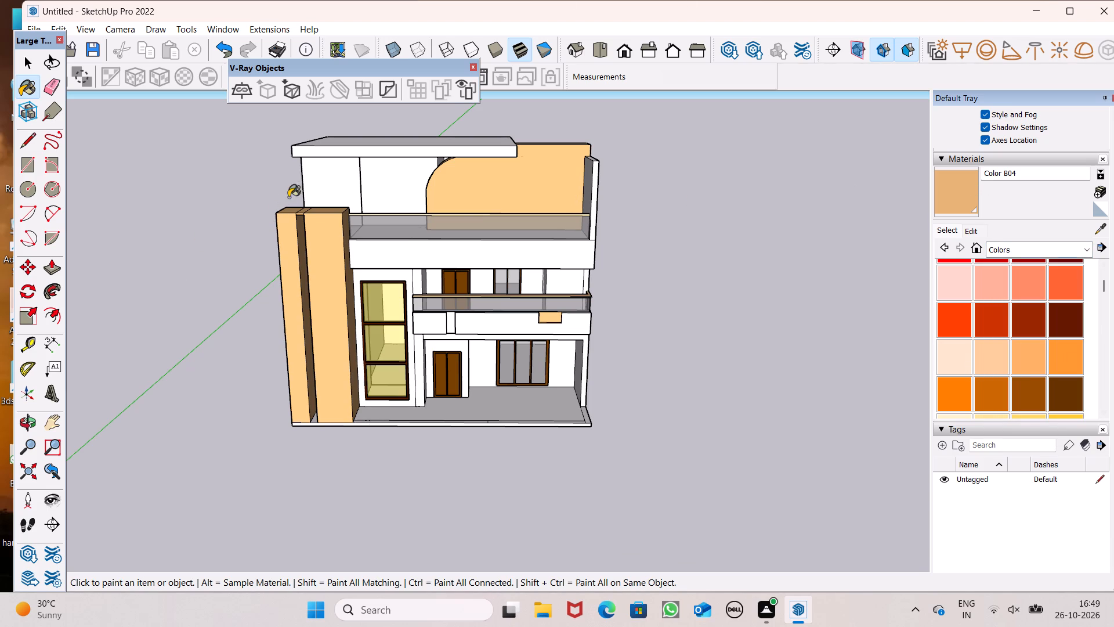
click(309, 182)
scroll(459, 229, up, 1)
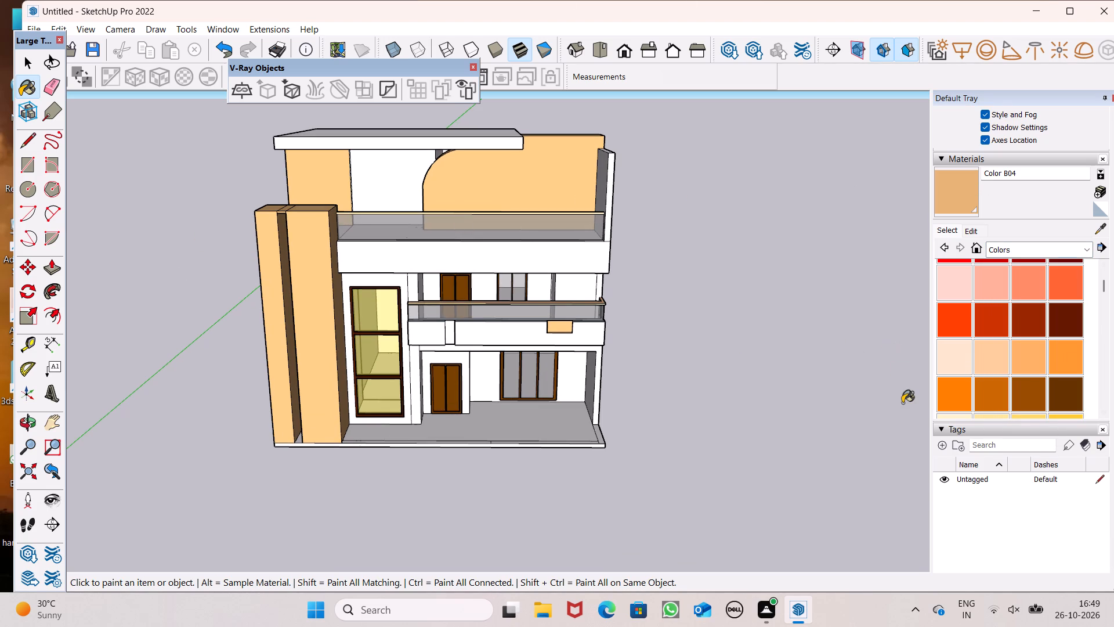
Paint the top floor's recessed wall section beside the curved wall with Field Rectangle Tile from the Tile materials.
click(1035, 248)
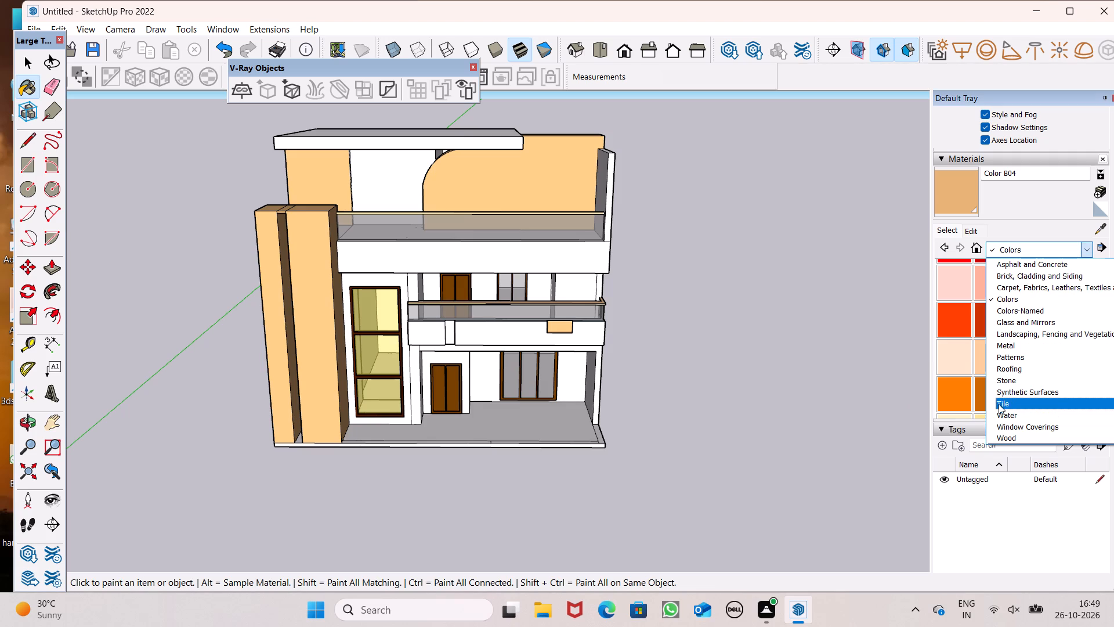
click(999, 402)
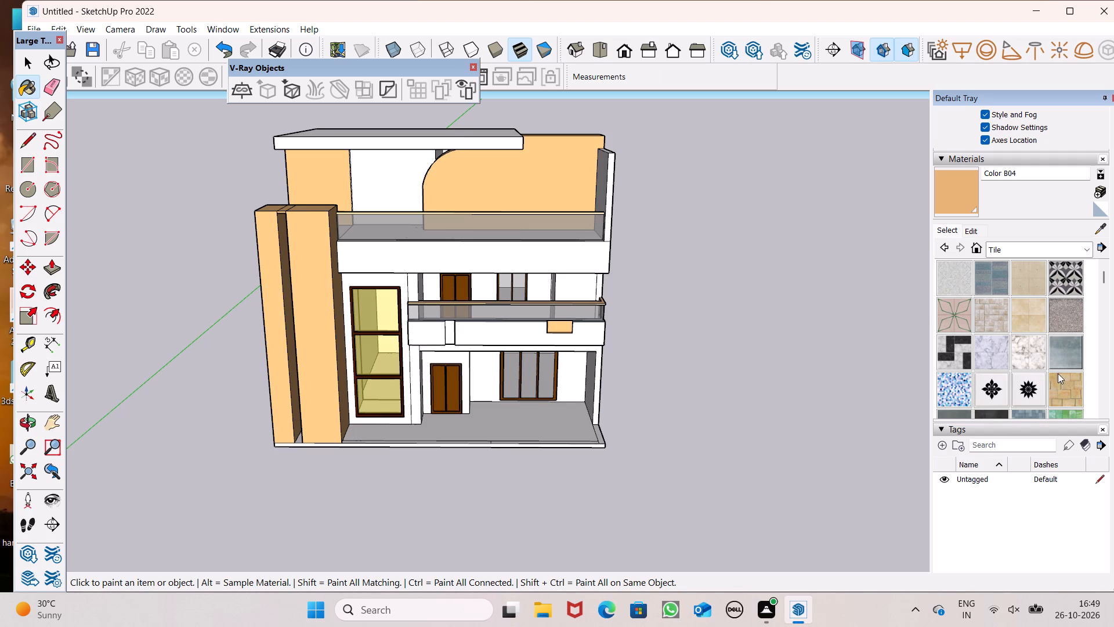
scroll(1048, 373, down, 1)
scroll(1011, 338, down, 1)
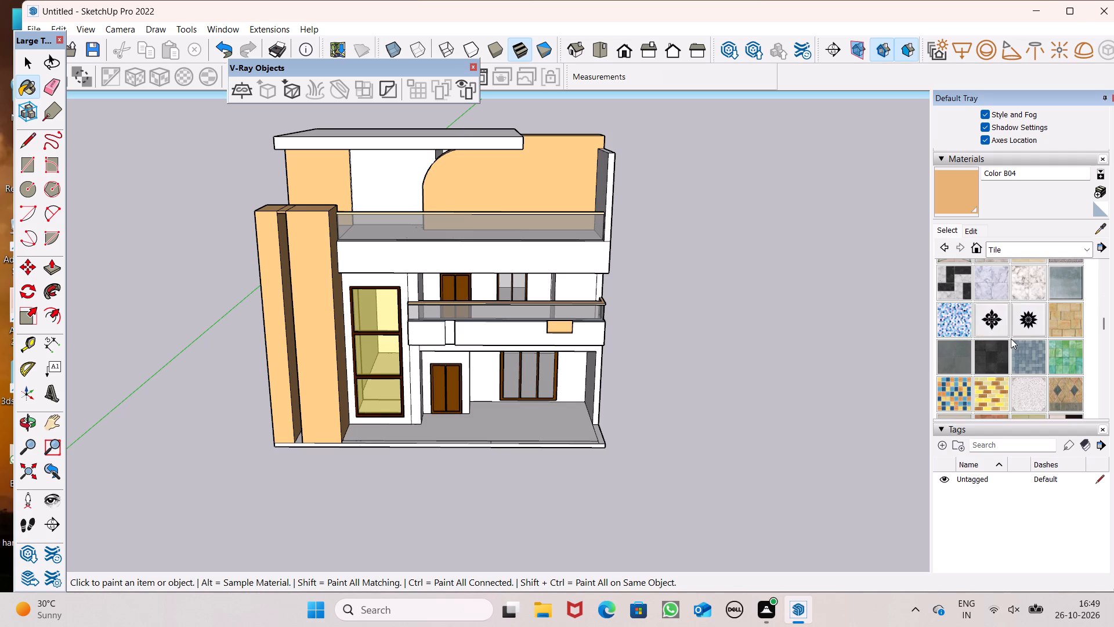
scroll(1011, 338, down, 2)
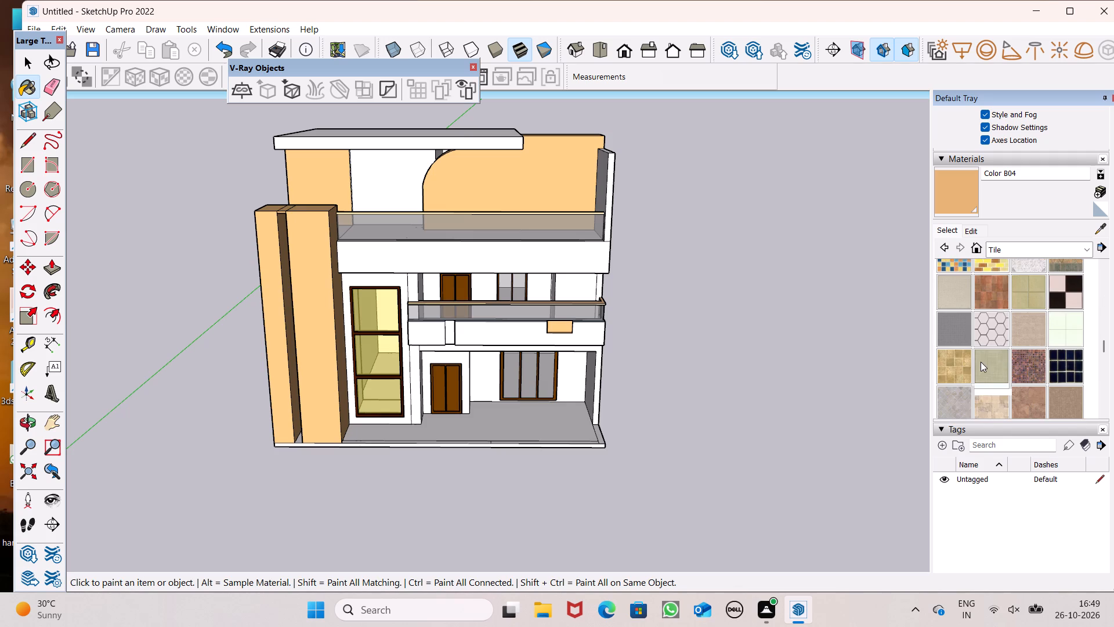
scroll(976, 365, up, 1)
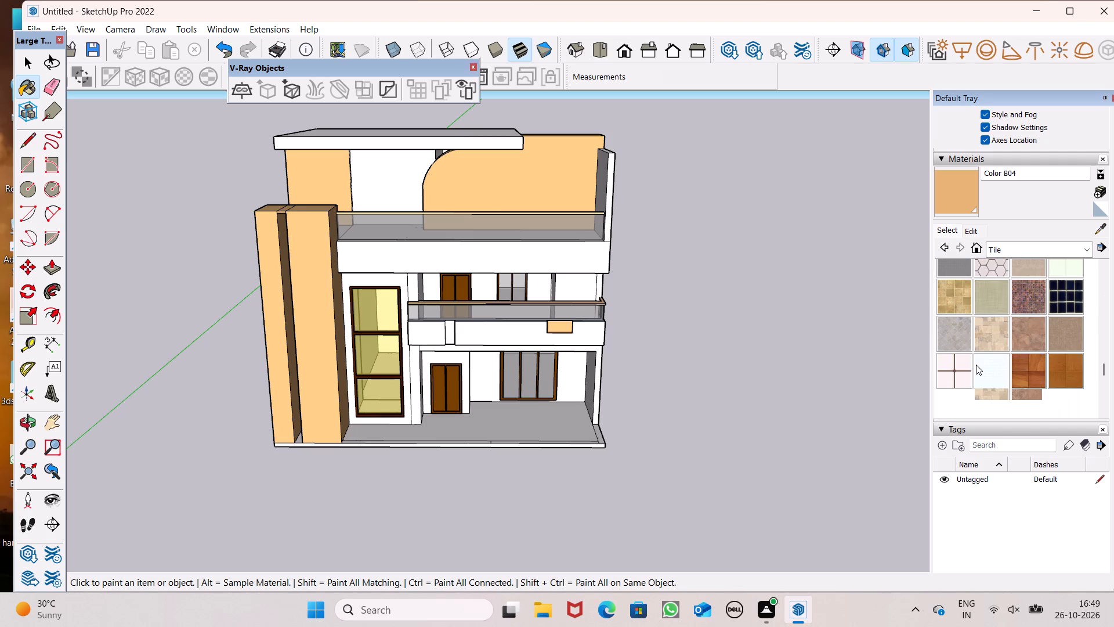
scroll(976, 365, up, 4)
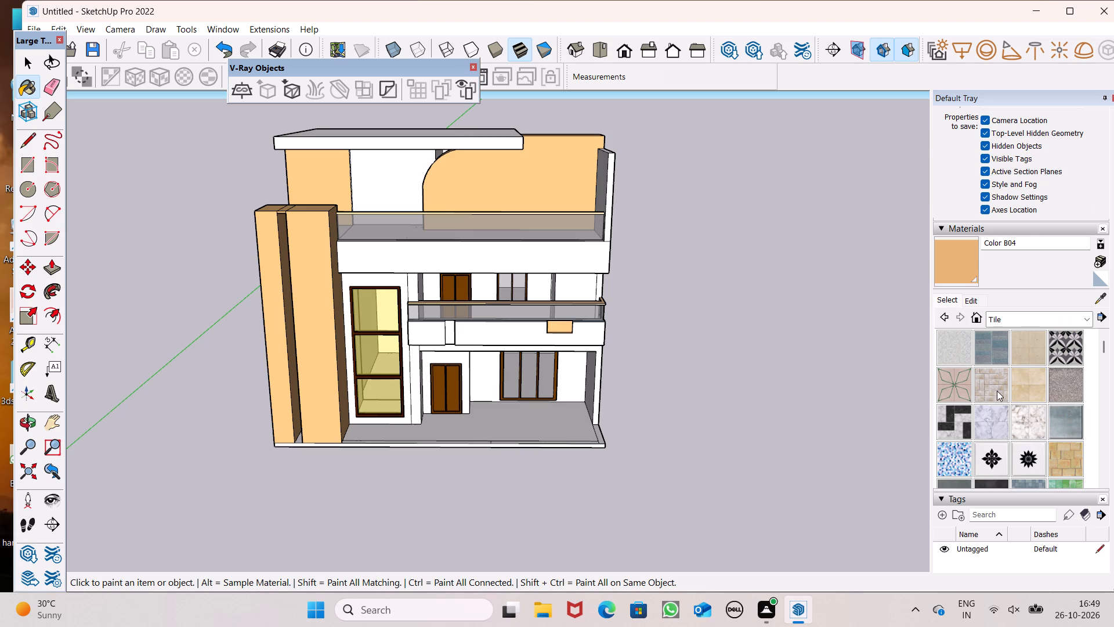
click(997, 391)
scroll(507, 185, up, 4)
click(357, 186)
Apply Marble Carrara Gold Floor Tile to the faces of the first-floor balcony's end wall, farthest from the tower.
scroll(379, 171, up, 3)
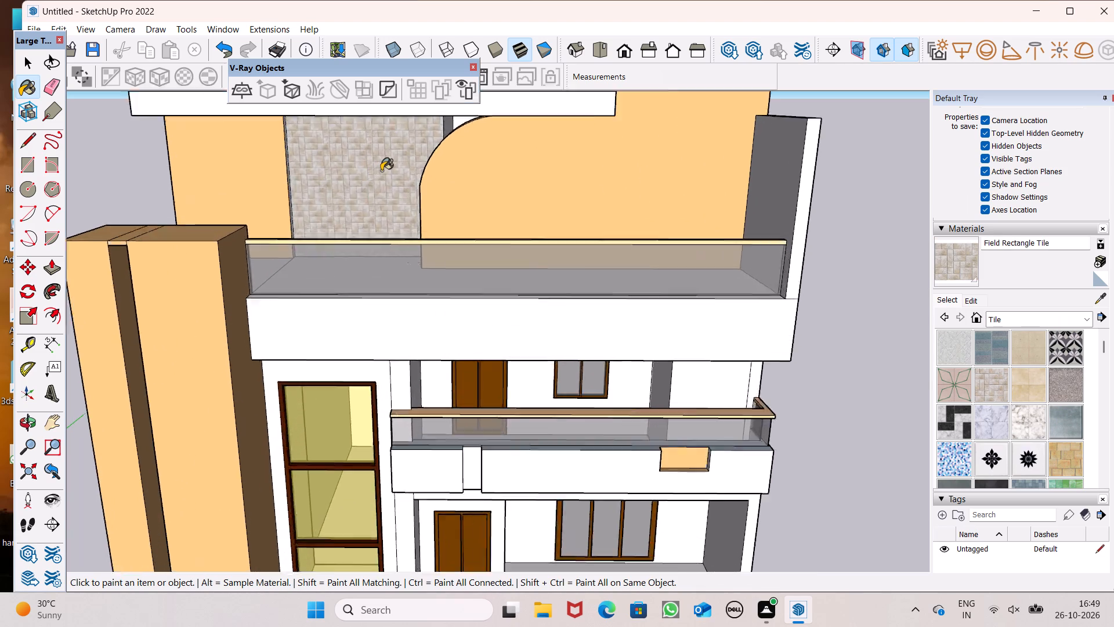
scroll(381, 171, up, 4)
scroll(396, 146, down, 3)
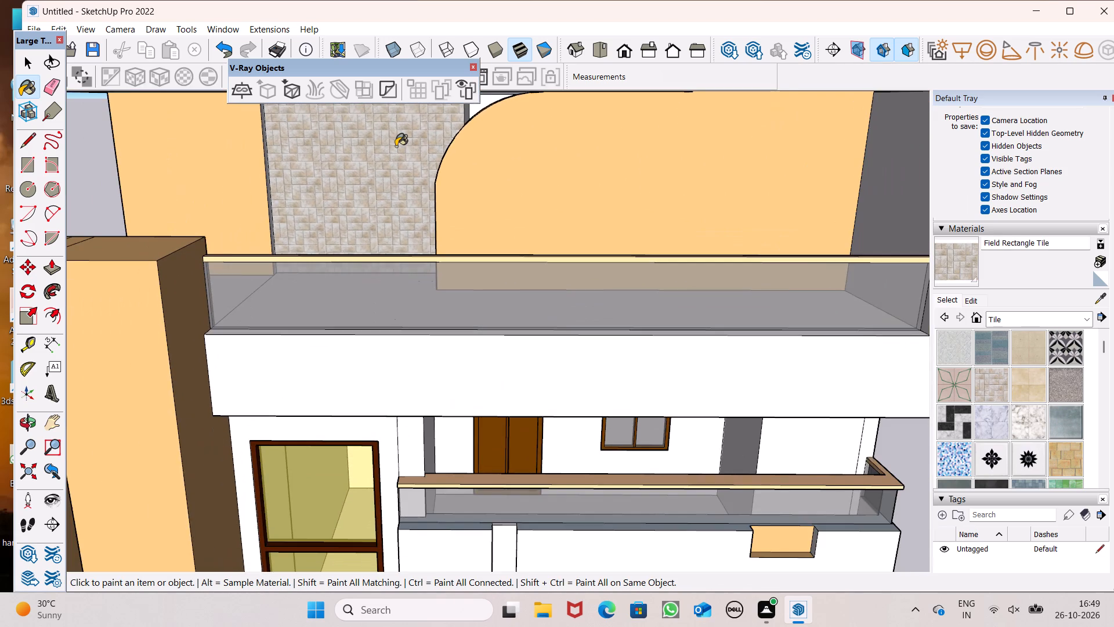
scroll(395, 154, down, 7)
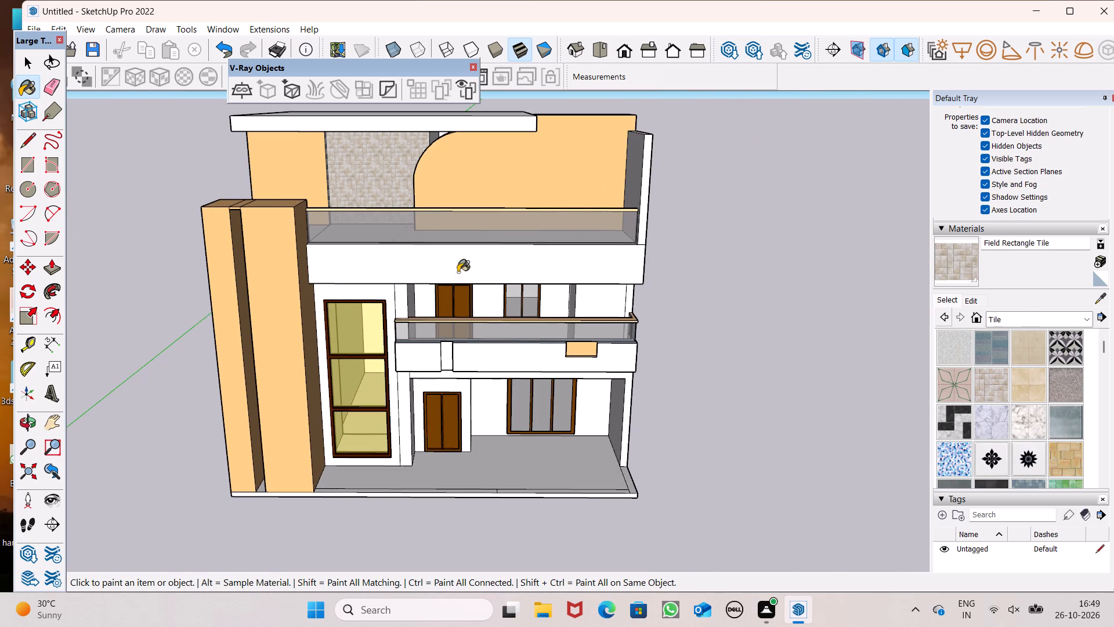
scroll(372, 246, down, 3)
scroll(291, 279, down, 1)
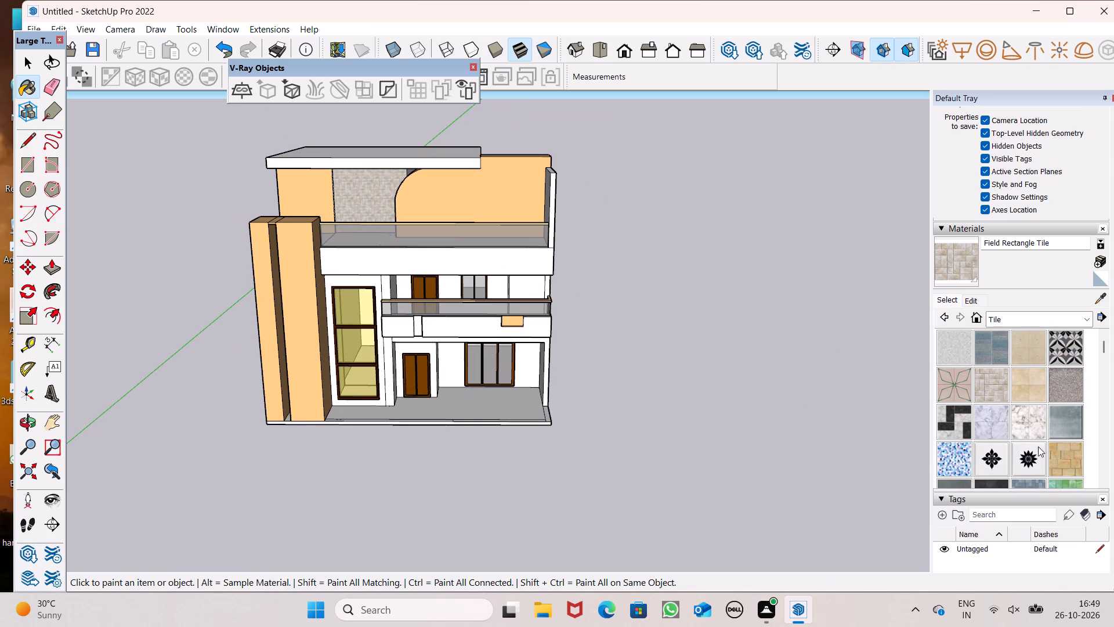
click(1039, 421)
scroll(551, 218, up, 11)
click(504, 333)
scroll(509, 348, up, 1)
middle_drag(511, 349, 698, 311)
scroll(650, 296, up, 5)
click(558, 282)
scroll(658, 308, down, 2)
middle_drag(730, 313, 135, 362)
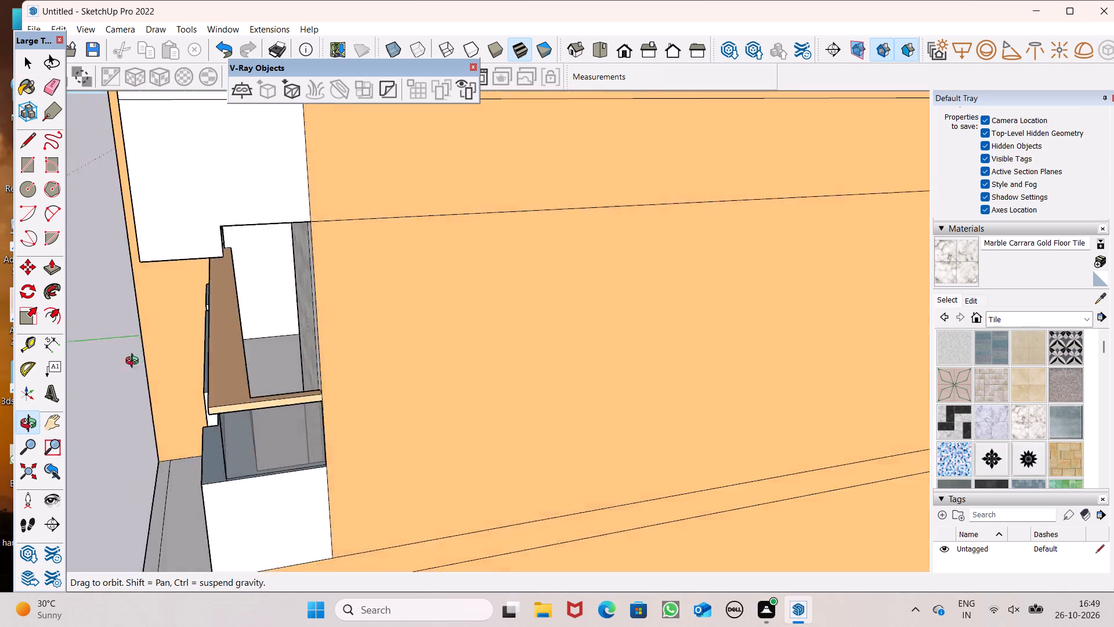
middle_drag(135, 362, 335, 367)
scroll(442, 337, up, 3)
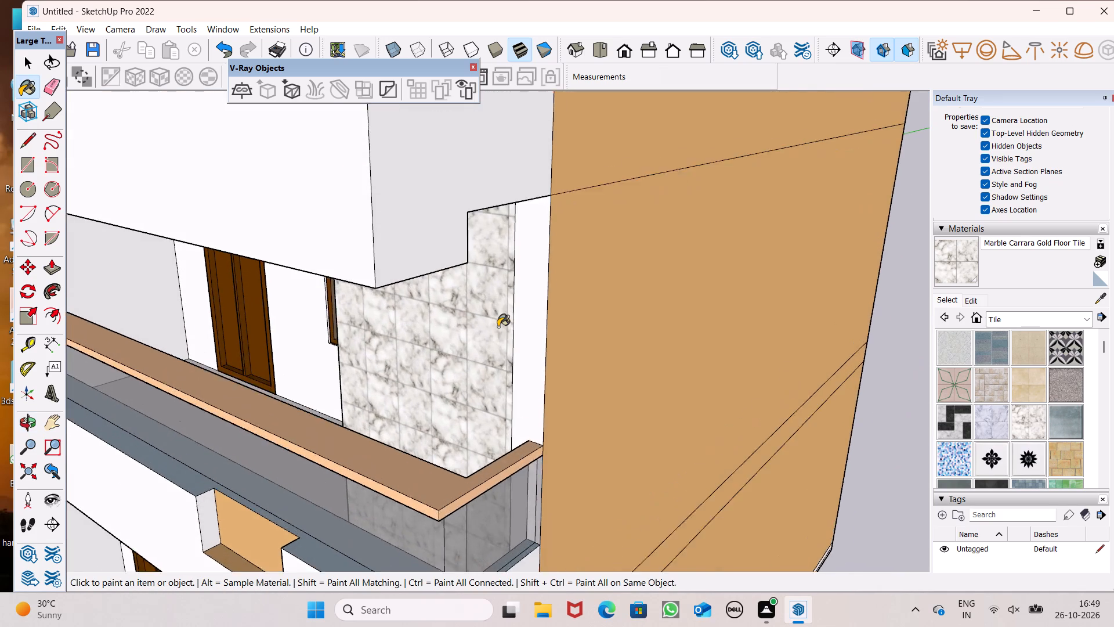
scroll(498, 327, up, 3)
click(528, 309)
Set the Marble Carrara Gold Floor Tile texture size to 4" by 4".
scroll(527, 307, down, 1)
middle_drag(534, 318, 840, 278)
scroll(704, 272, down, 4)
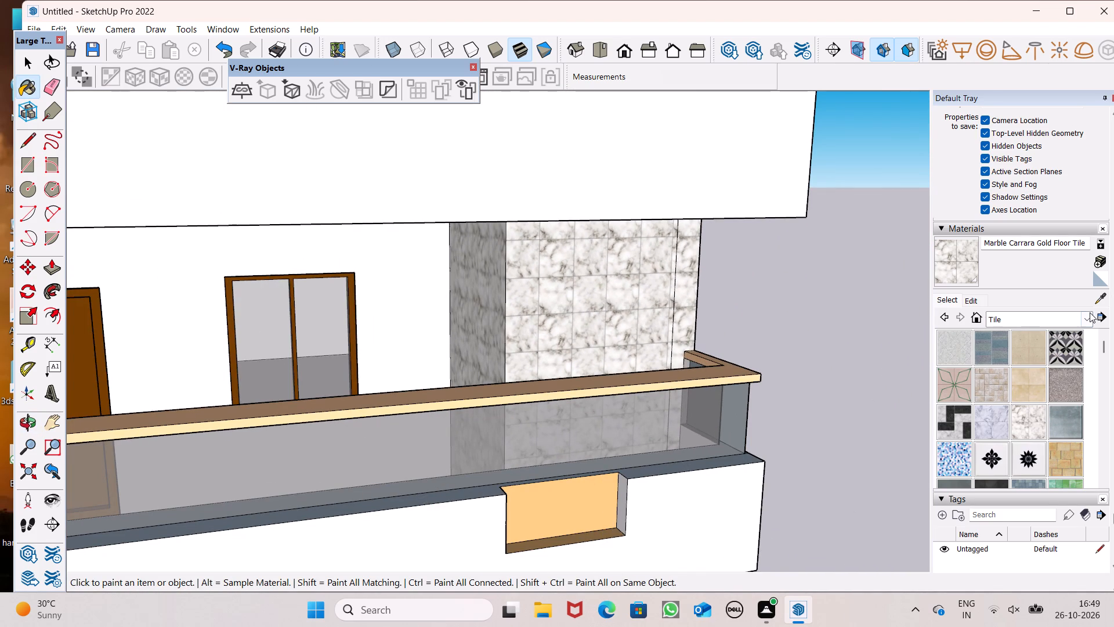
click(965, 297)
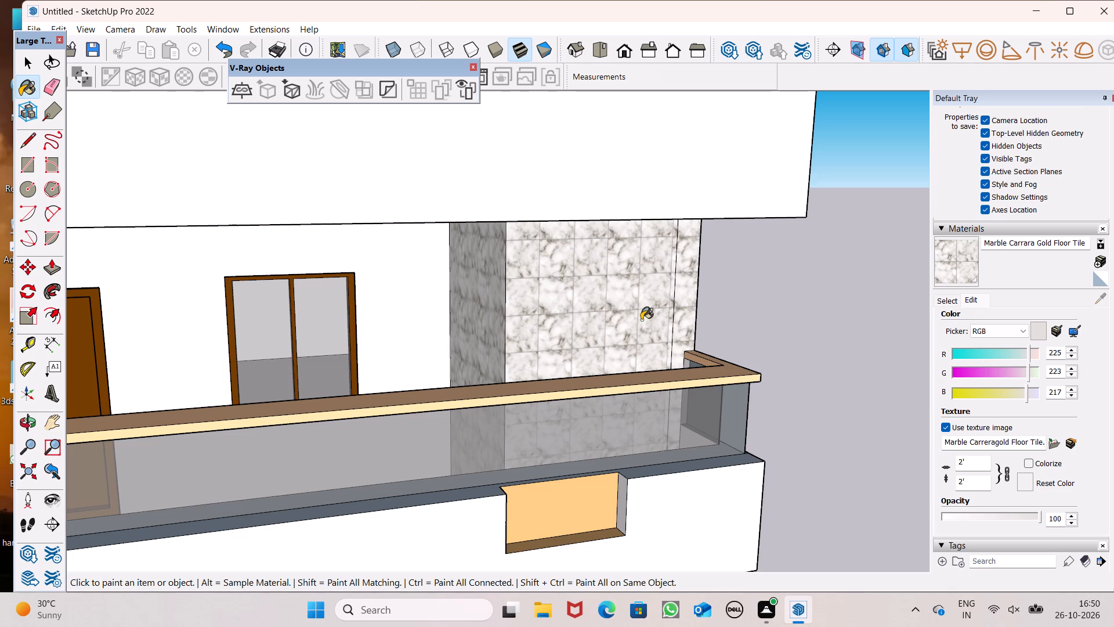
scroll(537, 216, down, 4)
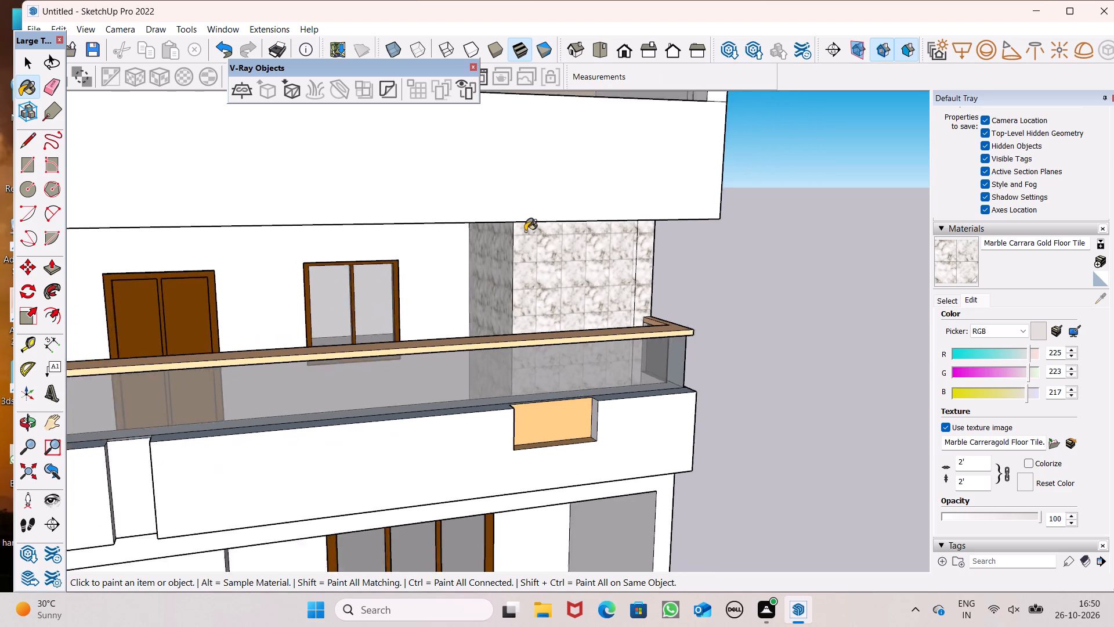
scroll(525, 231, down, 3)
middle_drag(529, 272, 664, 269)
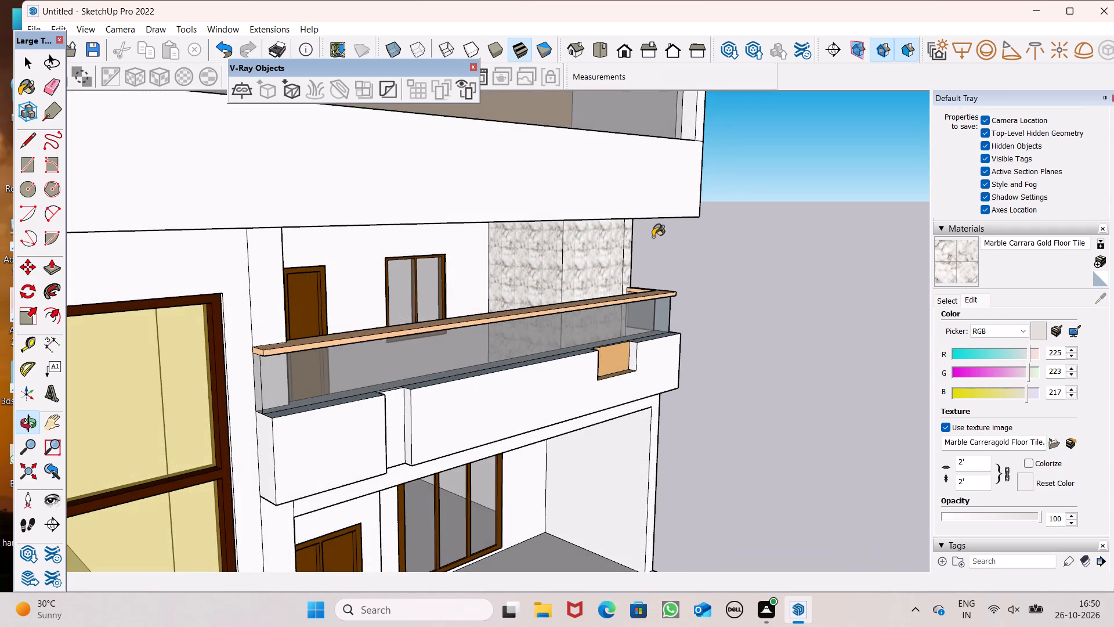
scroll(653, 236, down, 3)
middle_drag(645, 261, 545, 297)
middle_click(545, 297)
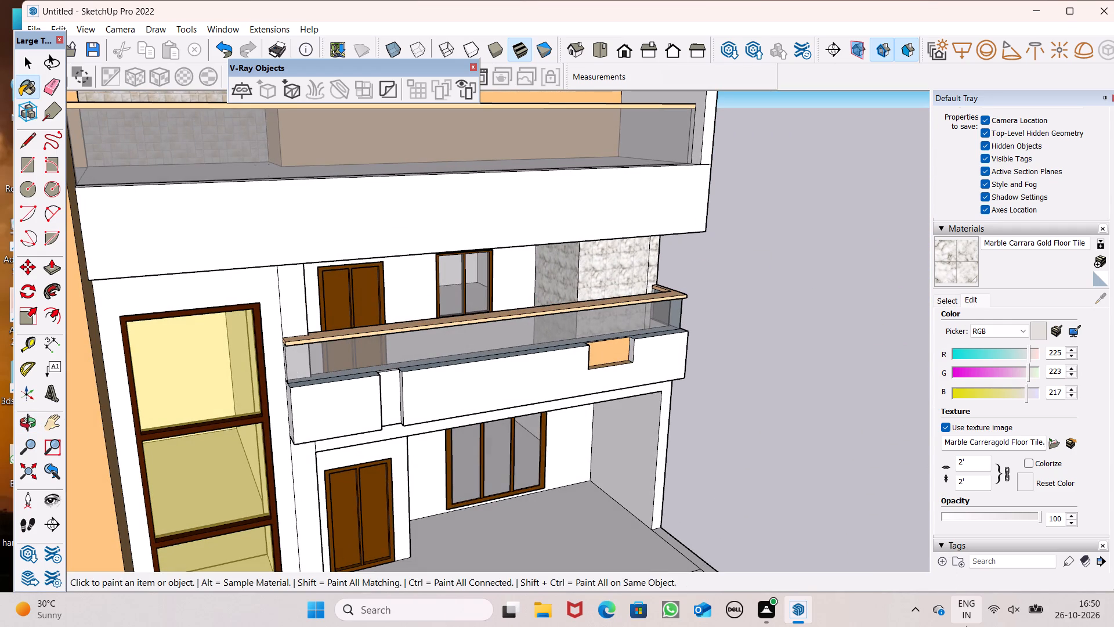
click(973, 459)
key(BackSpace)
key(BackSpace)
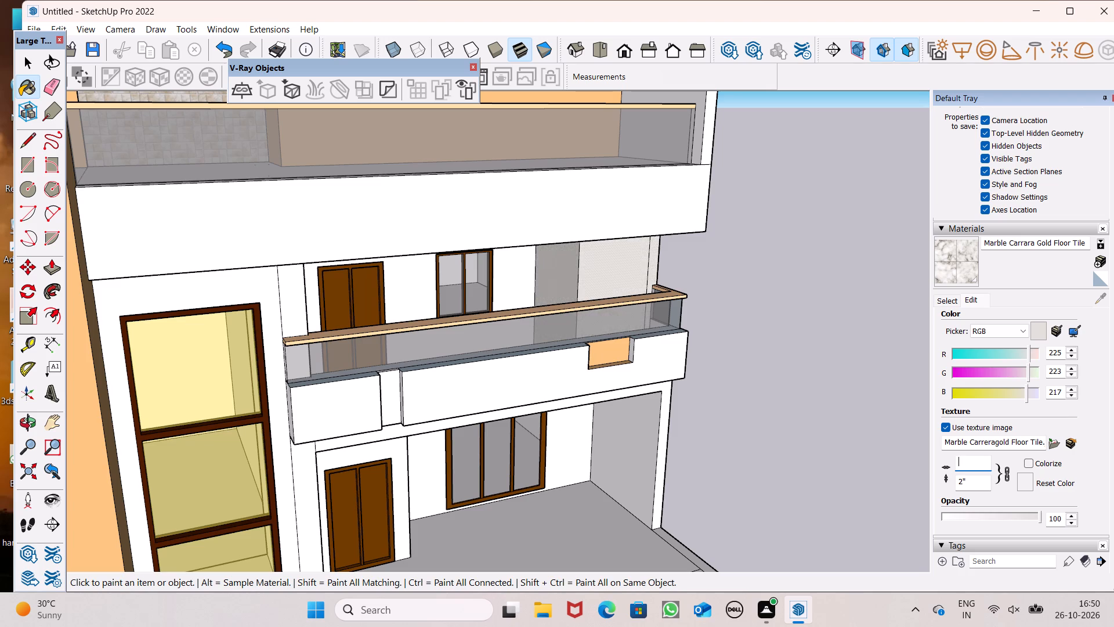
key(4)
key(shift+quotedbl)
key(Return)
Paint the wall surrounding the tall glazed window beside the tower with Granite Brown from the Stone materials.
scroll(508, 385, up, 2)
middle_drag(615, 397, 484, 373)
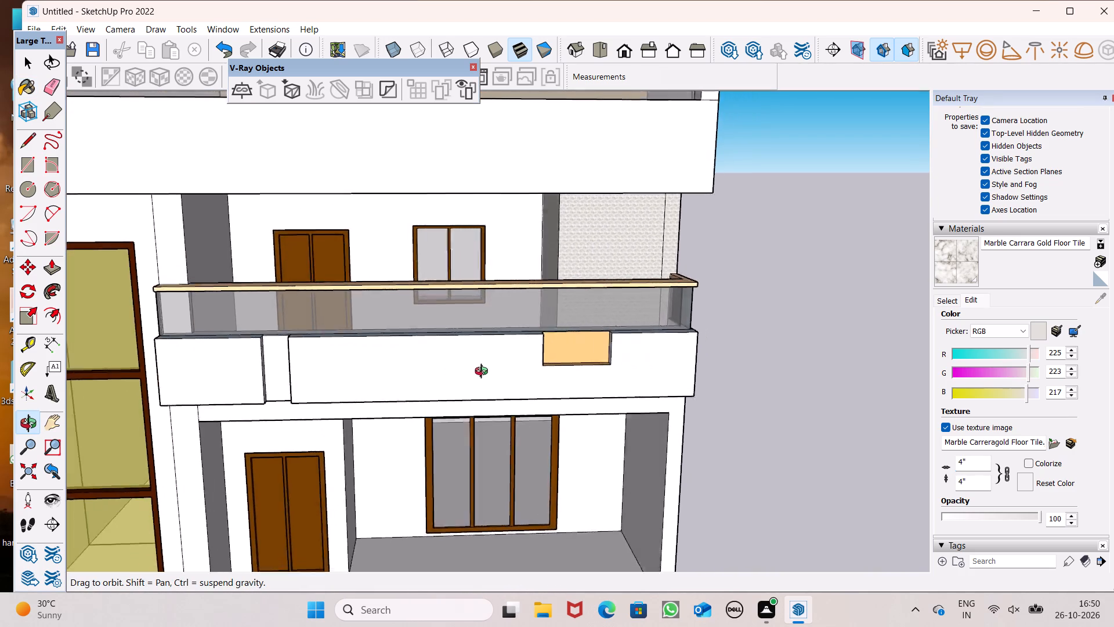
middle_drag(484, 373, 409, 372)
scroll(410, 372, up, 1)
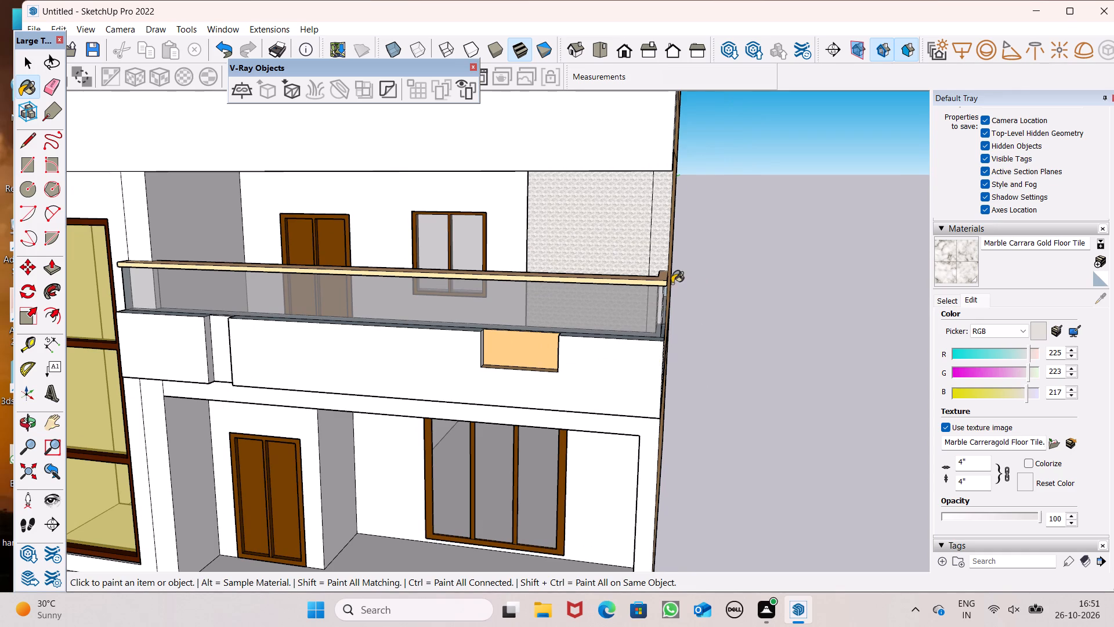
scroll(817, 232, down, 4)
middle_drag(860, 308, 902, 291)
scroll(900, 291, up, 1)
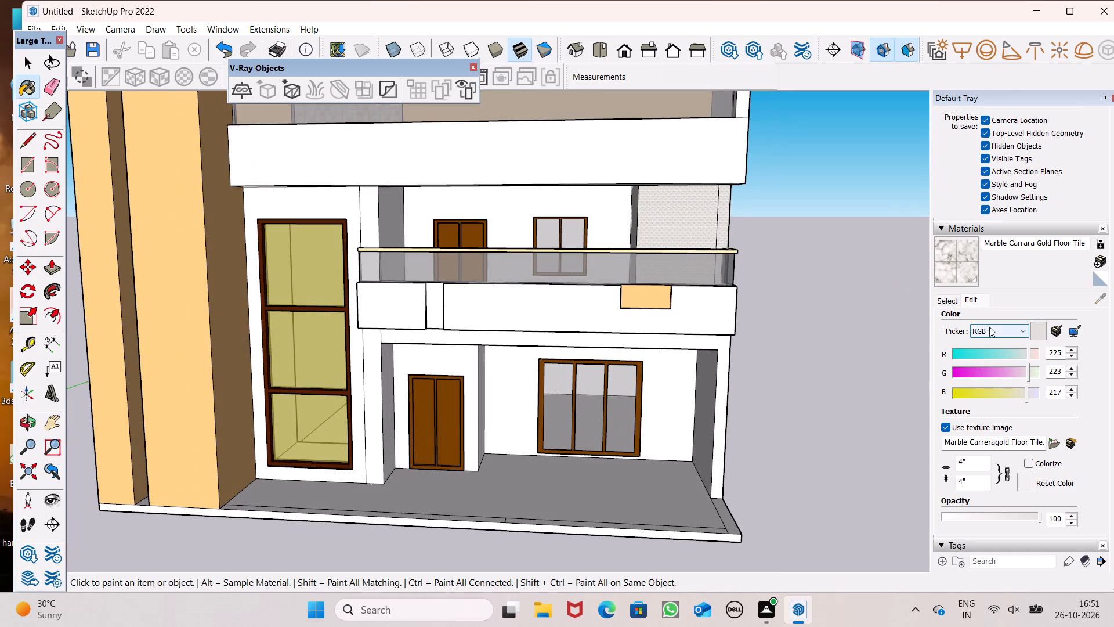
click(954, 303)
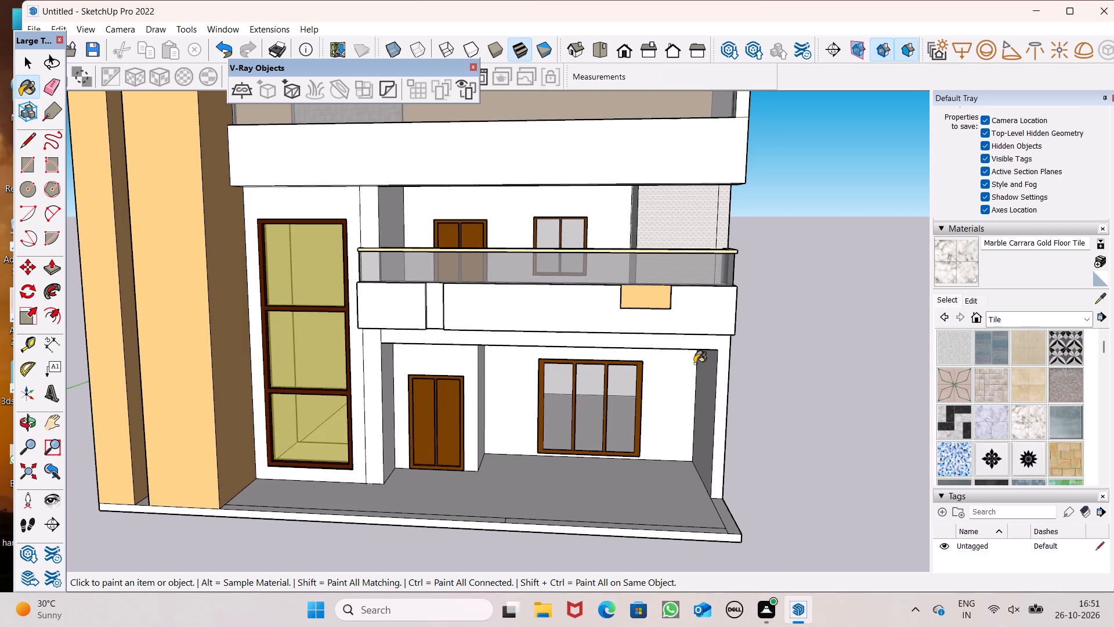
scroll(695, 363, down, 5)
scroll(709, 329, up, 2)
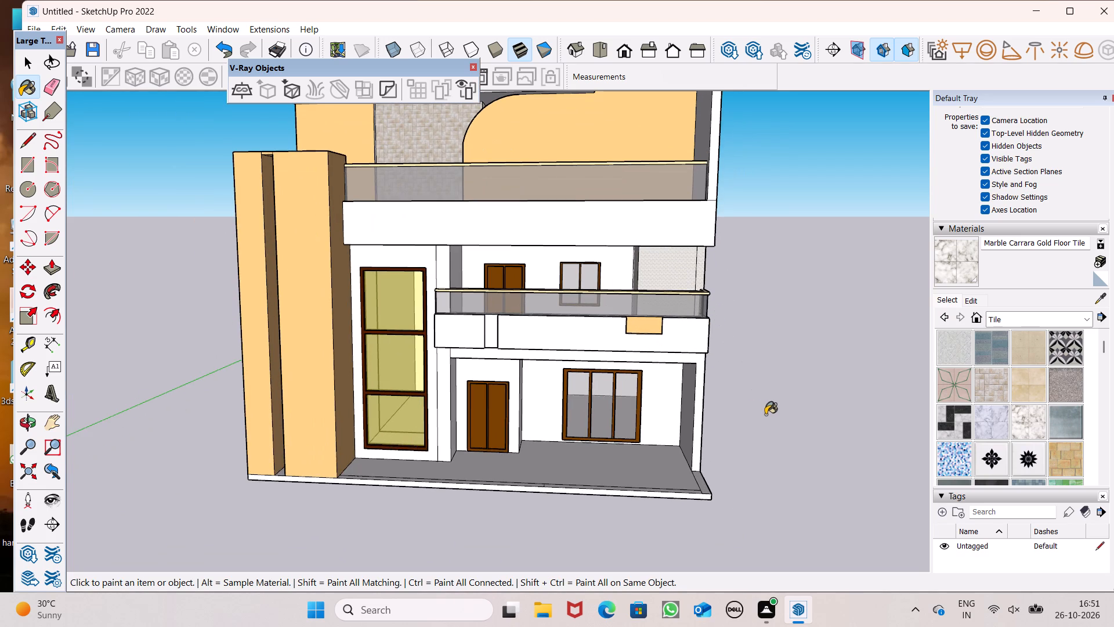
scroll(769, 416, up, 1)
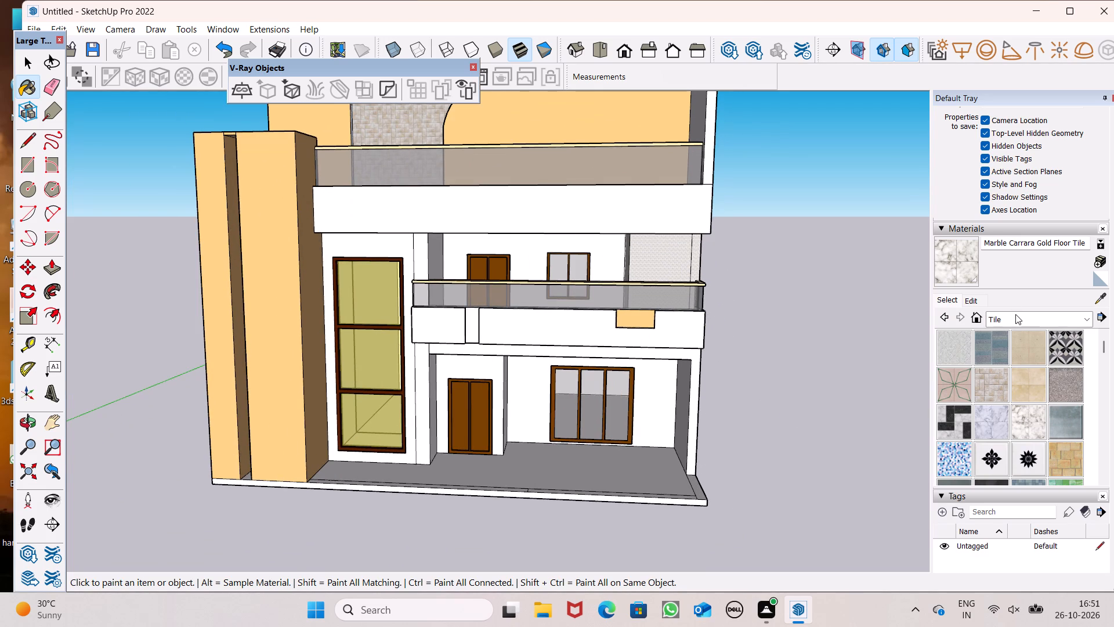
click(1015, 314)
click(1018, 449)
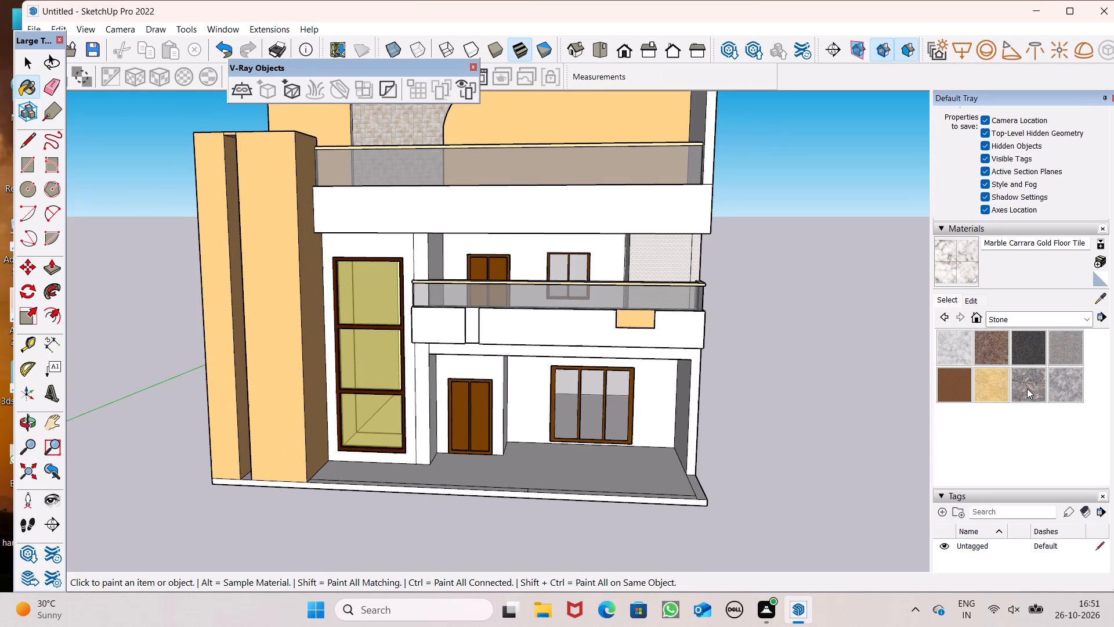
click(989, 352)
scroll(292, 228, up, 4)
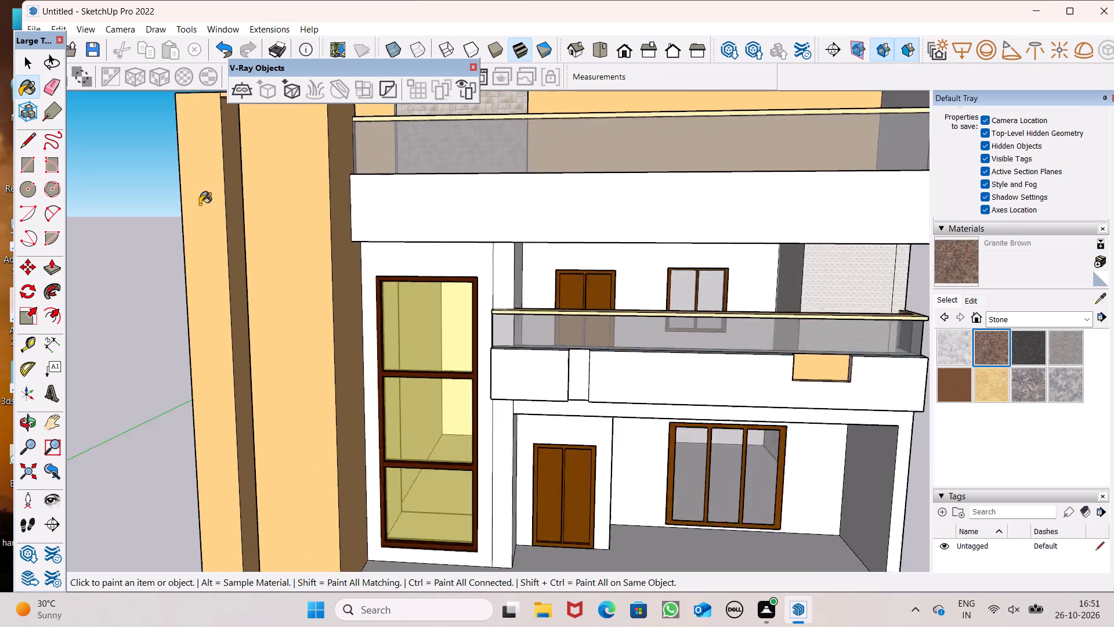
scroll(200, 204, up, 2)
click(445, 277)
Paint the ground-floor porch's end wall, front frame and the inner face beside the entrance door with Stone Marble from the Stone materials.
scroll(479, 291, up, 6)
scroll(457, 289, down, 6)
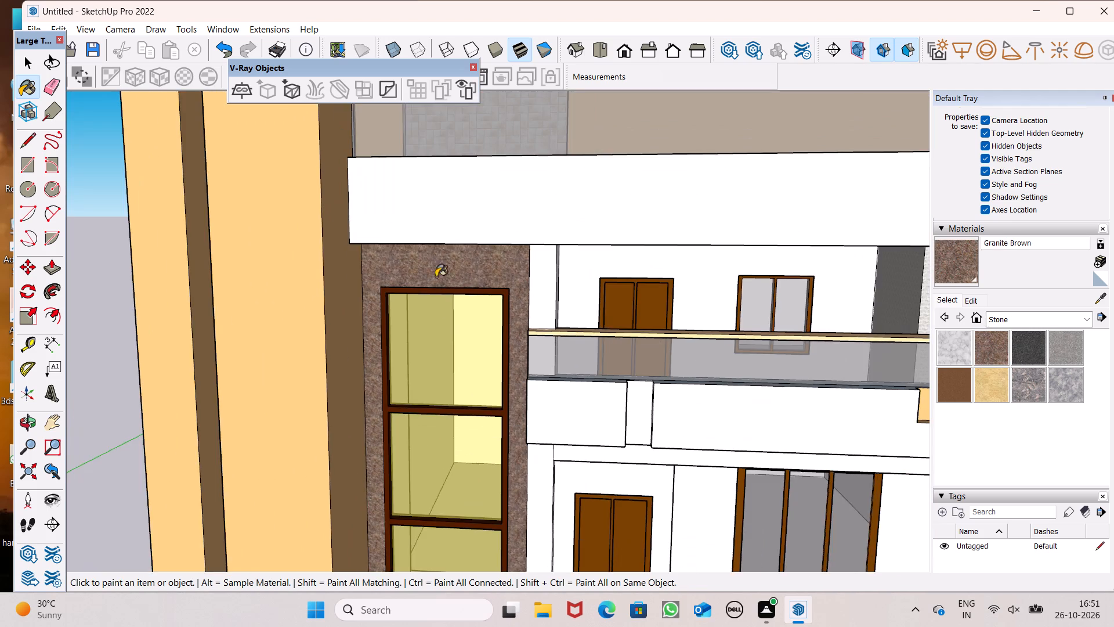
scroll(415, 277, down, 6)
scroll(563, 345, up, 3)
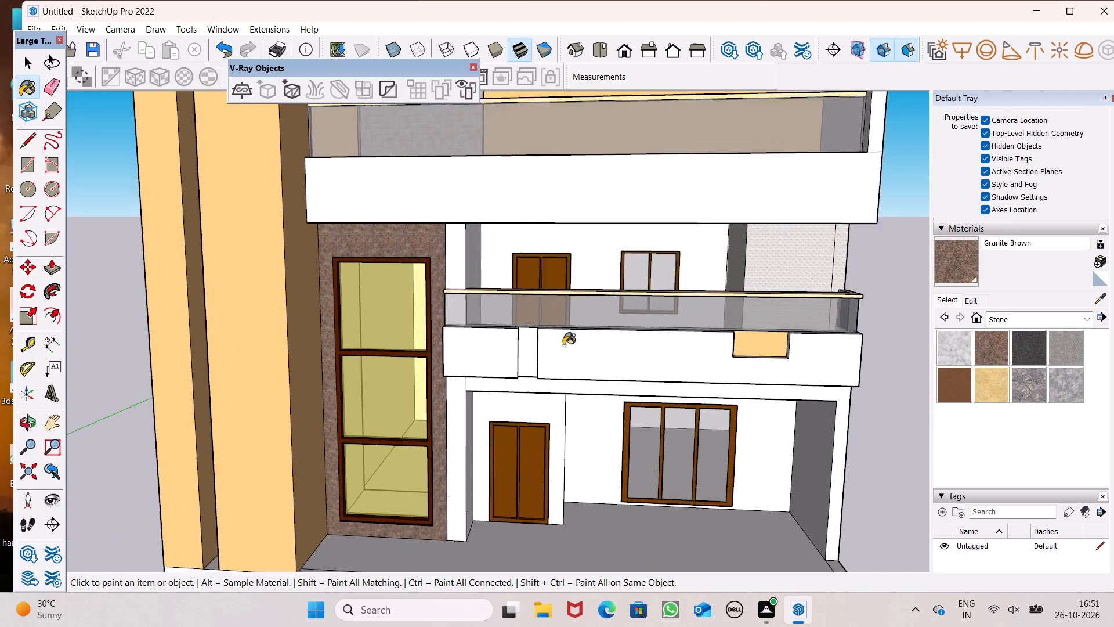
scroll(563, 345, up, 3)
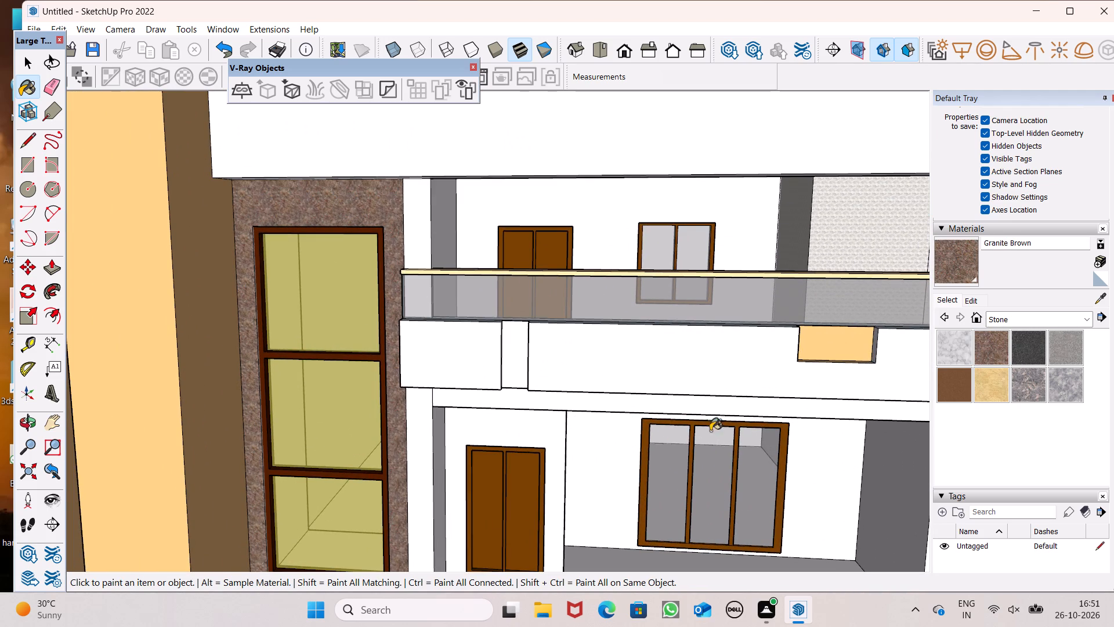
scroll(446, 283, down, 5)
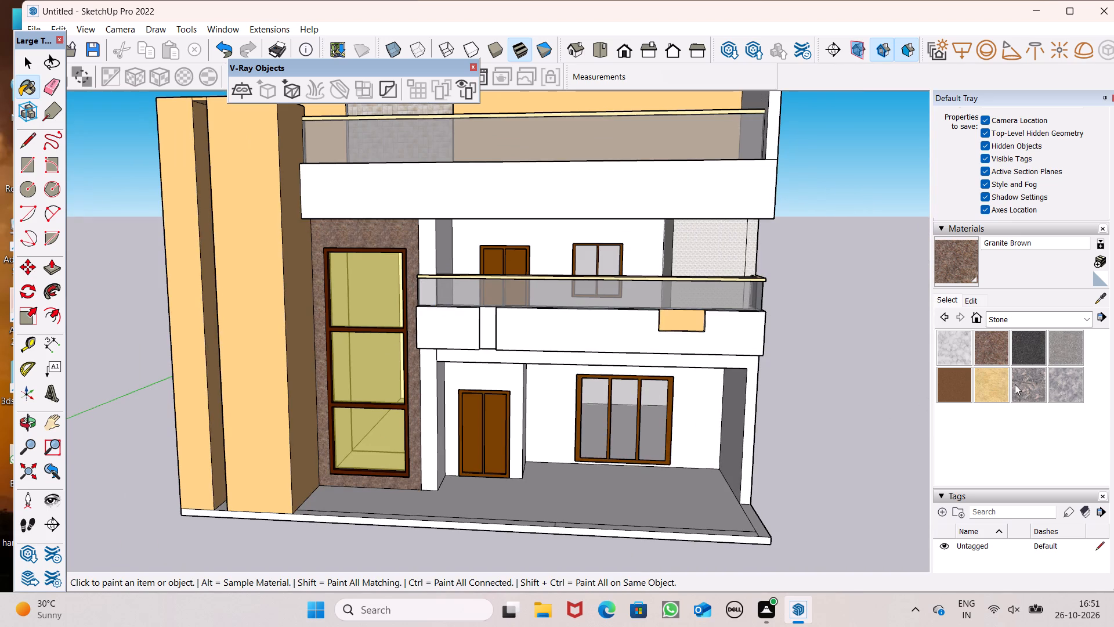
click(1019, 385)
scroll(618, 379, up, 1)
middle_drag(601, 448, 660, 469)
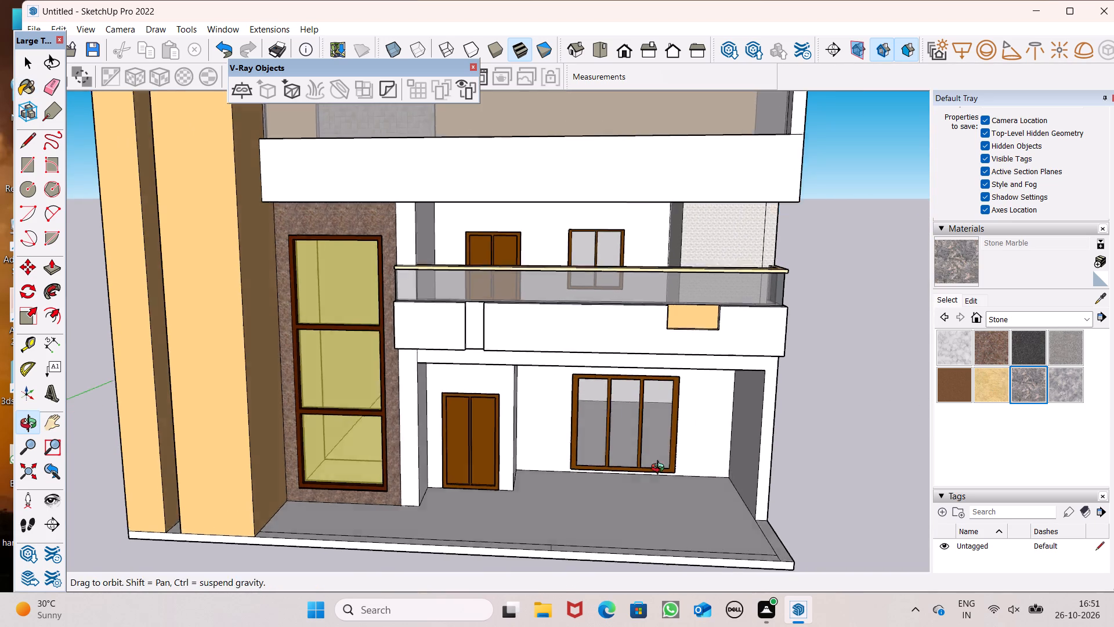
middle_drag(660, 469, 777, 467)
click(740, 394)
middle_drag(811, 451, 563, 441)
scroll(563, 441, up, 1)
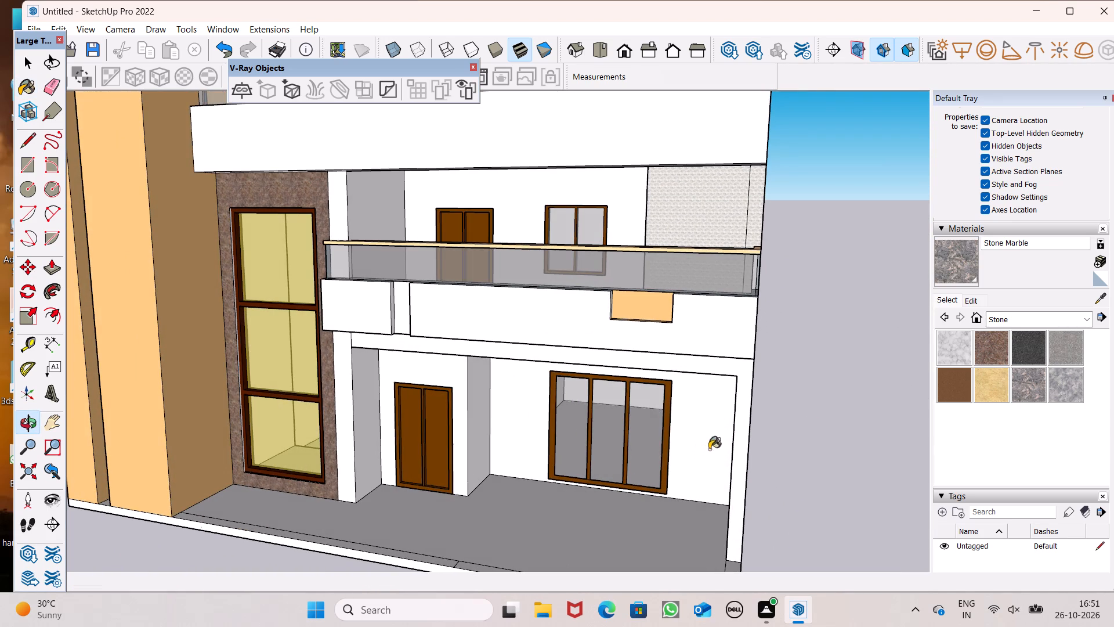
click(735, 430)
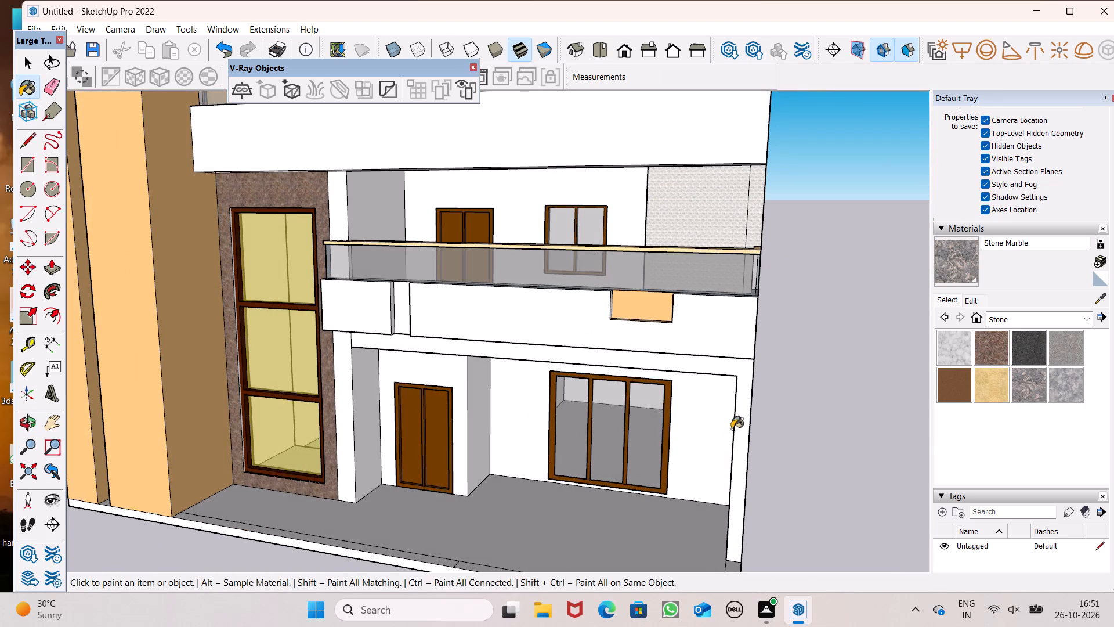
click(349, 368)
click(362, 368)
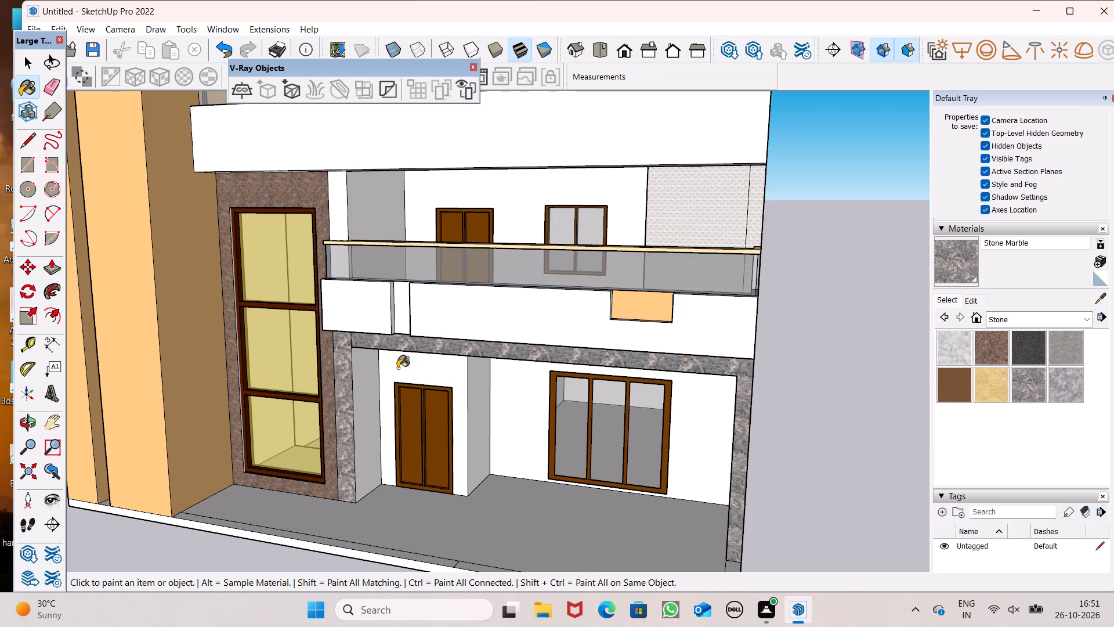
Repaint the wall surrounding the tall glazed window beside the tower with Stone Marble.
scroll(397, 368, down, 3)
middle_drag(426, 395, 469, 335)
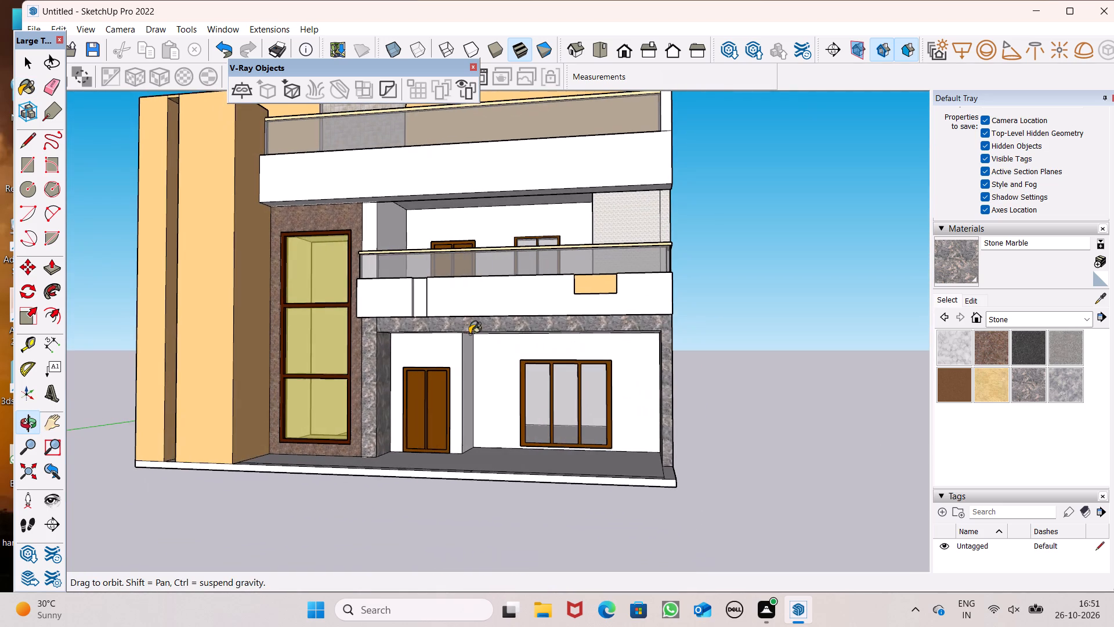
click(357, 333)
middle_drag(369, 335, 424, 395)
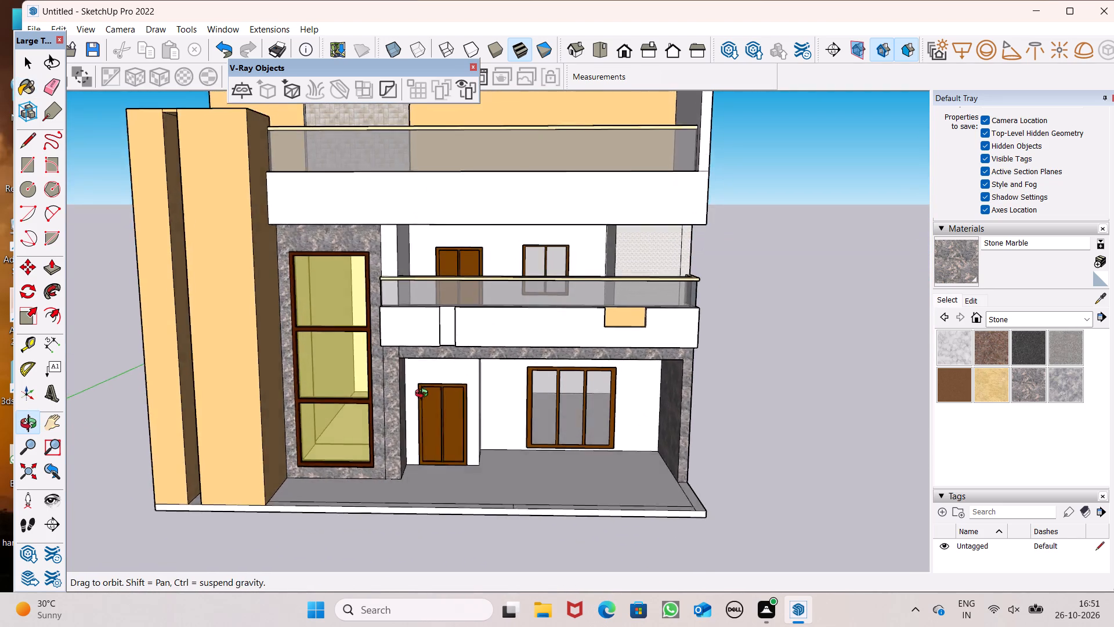
middle_drag(424, 395, 424, 395)
Paint the faces of the top-floor balcony's end wall, farthest from the tower, with Stone Marble.
scroll(424, 395, up, 1)
scroll(469, 378, down, 4)
scroll(538, 344, down, 3)
middle_drag(583, 367, 509, 462)
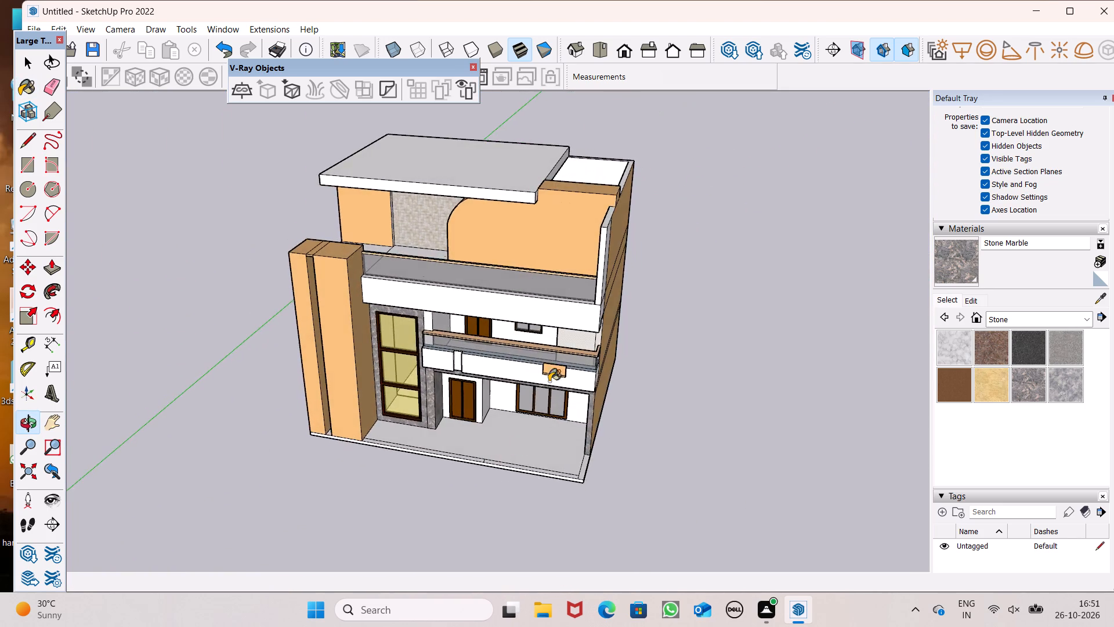
scroll(563, 251, up, 6)
click(647, 199)
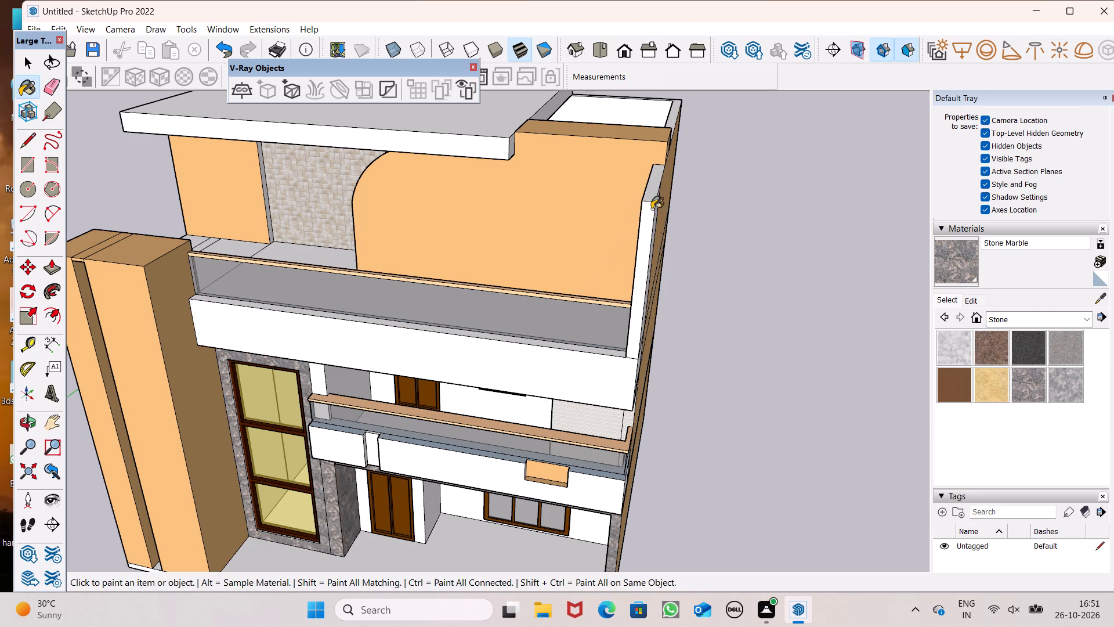
click(646, 242)
middle_drag(651, 305, 750, 317)
click(686, 255)
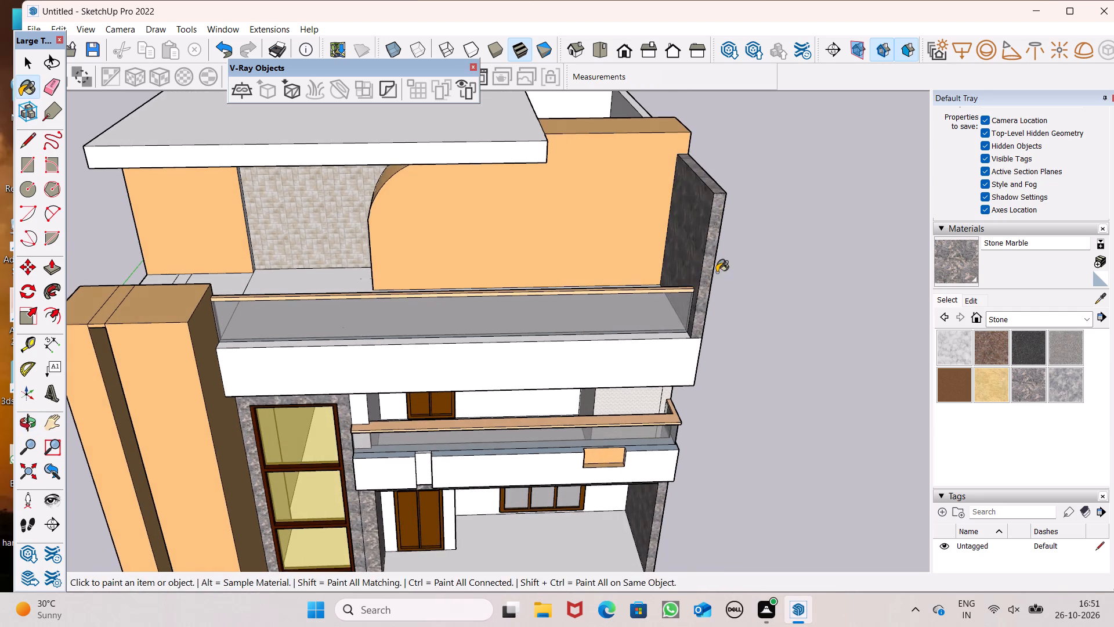
middle_drag(686, 276, 531, 275)
scroll(531, 275, up, 1)
click(634, 281)
Paint the back face of the rectangular recess in the first-floor balcony's front with Stone Brushed Khaki.
scroll(612, 290, down, 3)
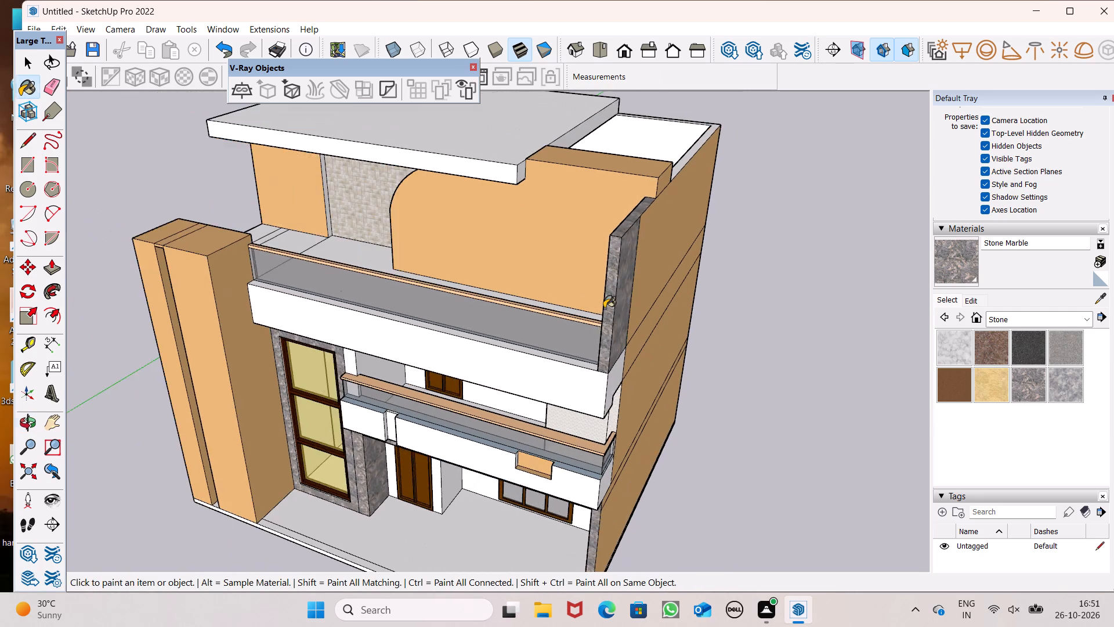
middle_drag(604, 309, 726, 146)
scroll(726, 159, down, 1)
middle_drag(691, 191, 713, 219)
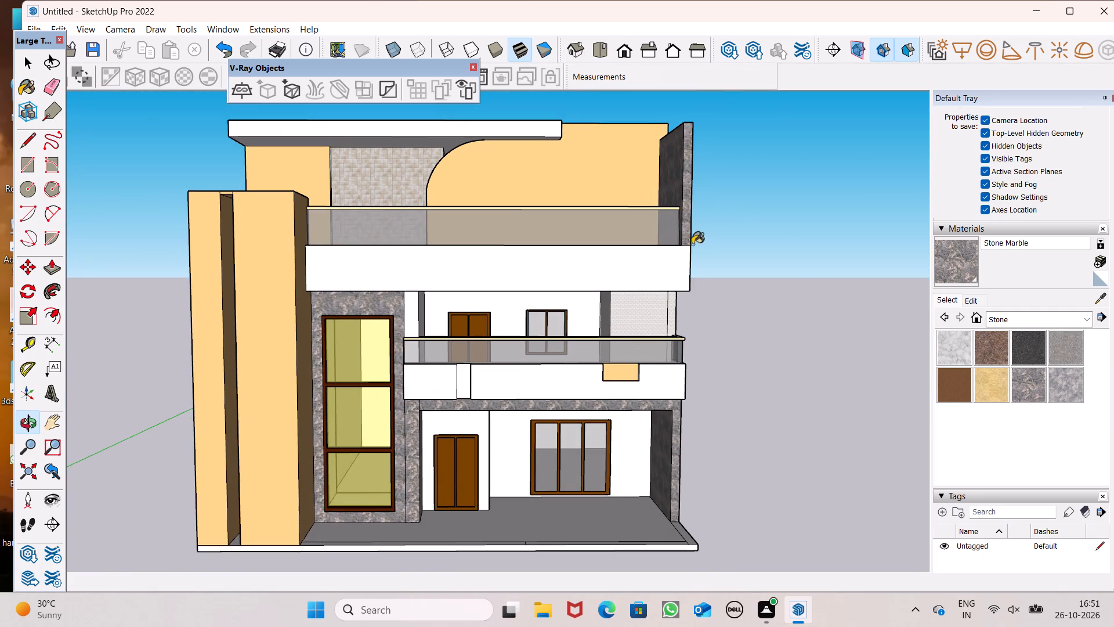
scroll(501, 359, up, 6)
scroll(533, 379, down, 4)
middle_drag(537, 391, 435, 469)
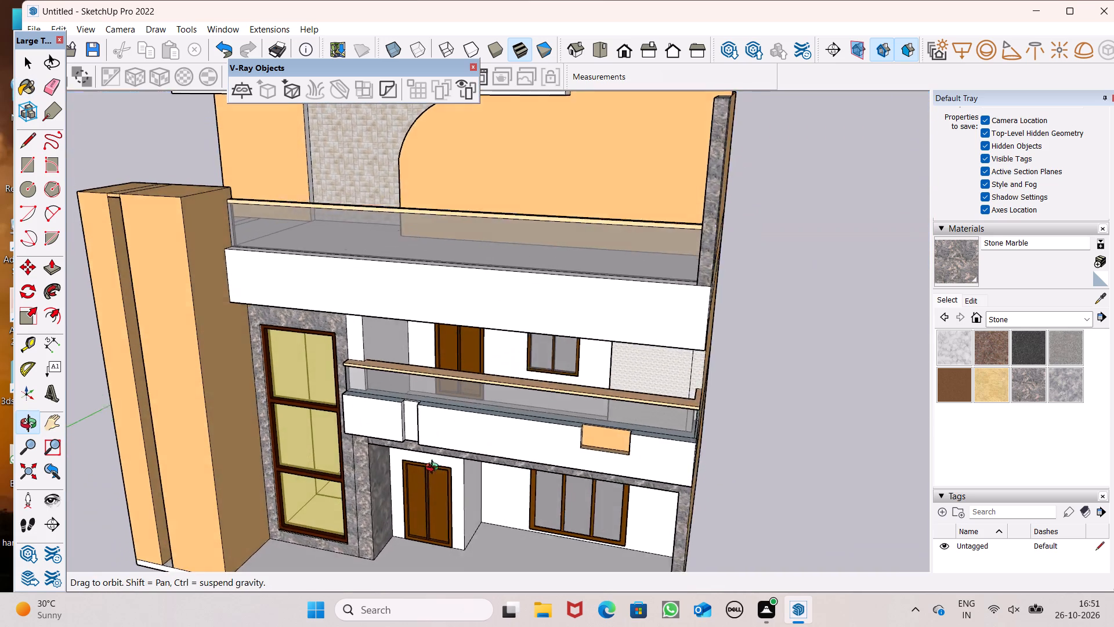
middle_drag(435, 469, 461, 487)
scroll(504, 489, up, 1)
scroll(649, 441, down, 2)
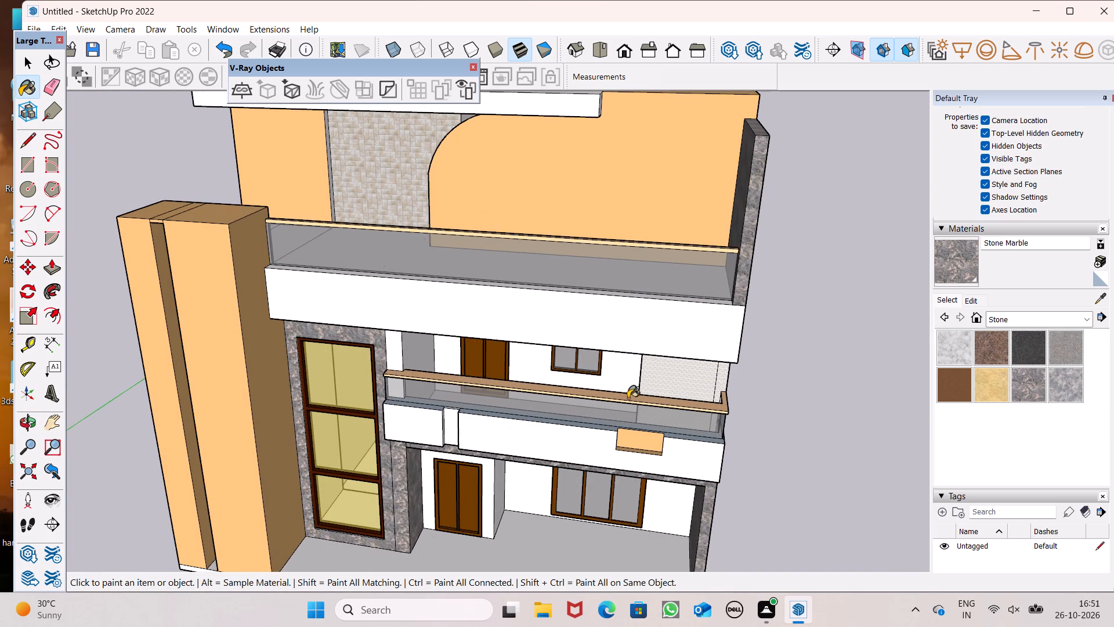
scroll(628, 398, down, 1)
middle_drag(623, 419, 696, 407)
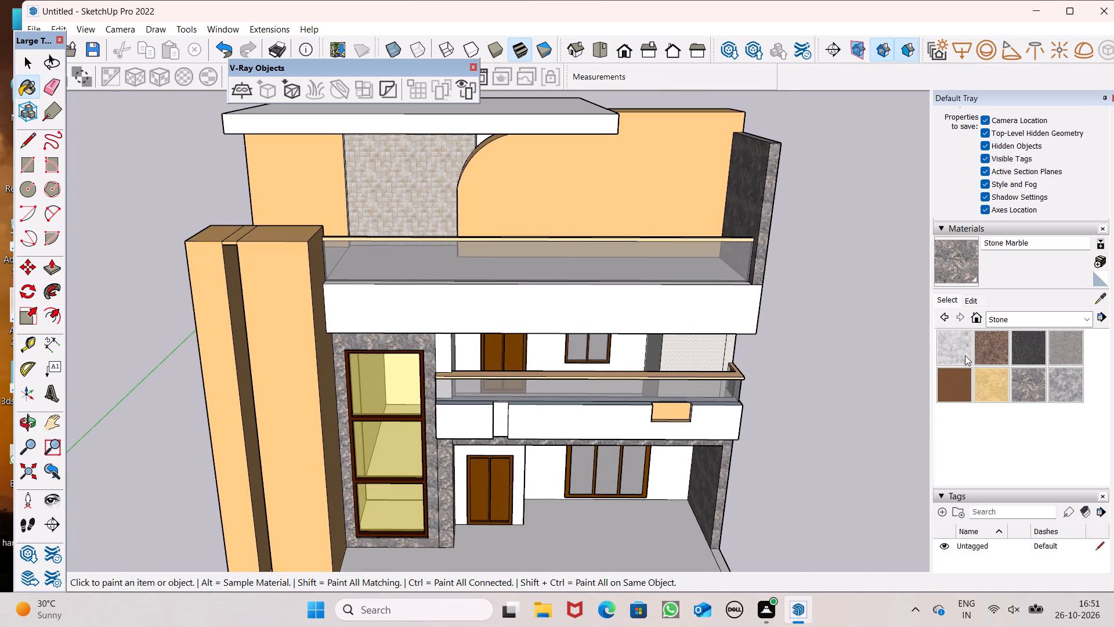
click(983, 374)
scroll(642, 388, up, 5)
click(685, 427)
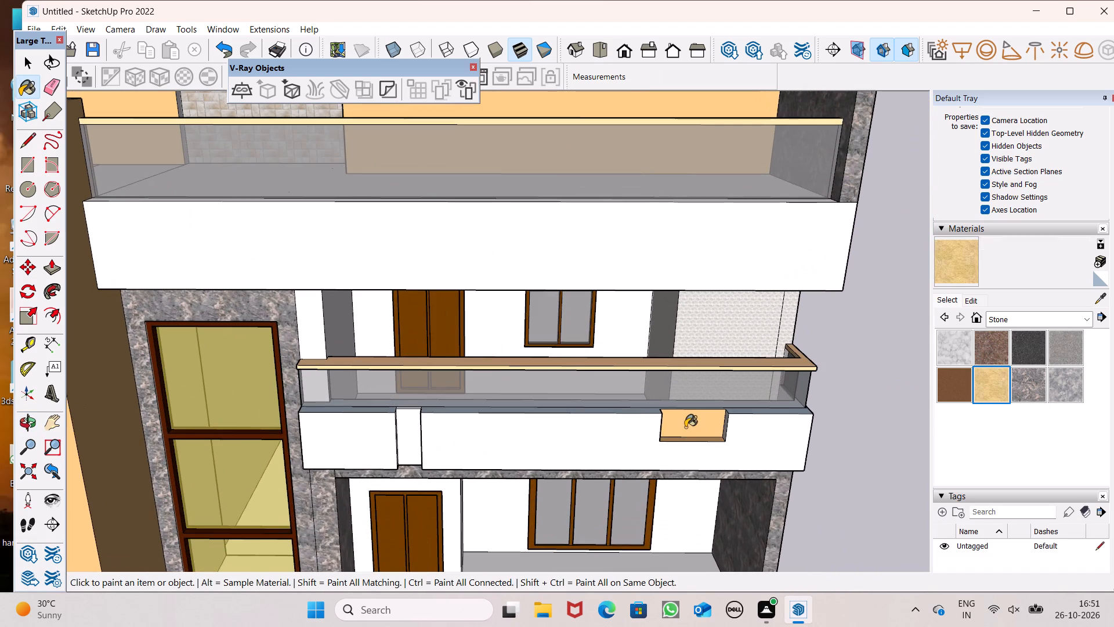
Paint the back and both side faces of the narrow vertical groove in the first-floor balcony's front with Stone Brushed Khaki.
scroll(685, 435, up, 7)
scroll(574, 397, down, 4)
scroll(301, 430, up, 5)
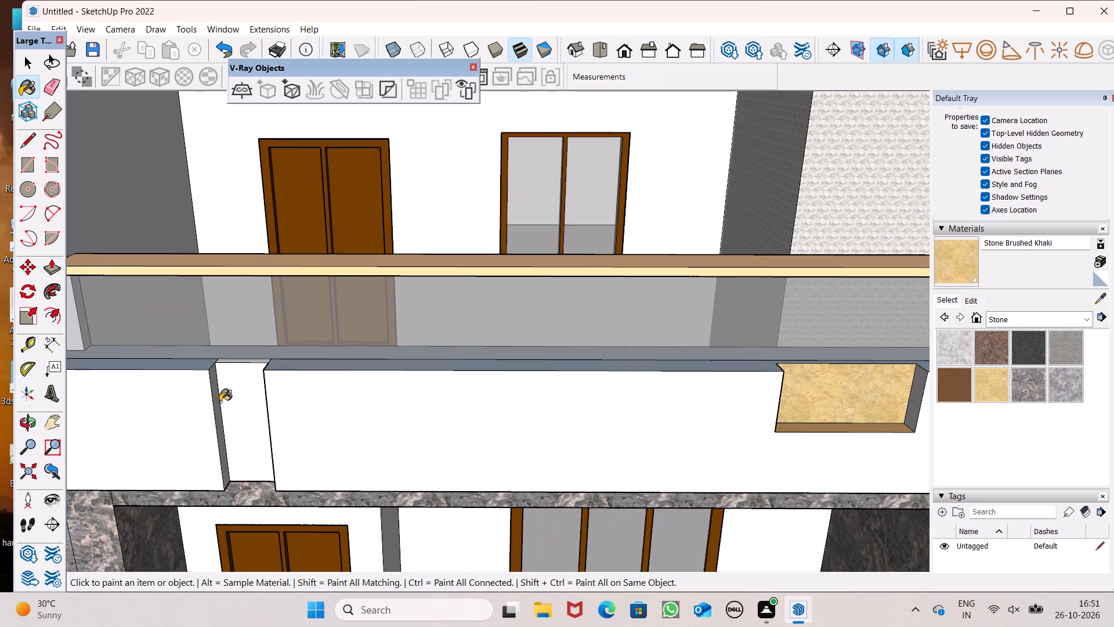
click(232, 394)
scroll(549, 315, down, 6)
scroll(486, 336, down, 2)
middle_drag(444, 369, 277, 374)
scroll(388, 375, up, 1)
scroll(277, 374, up, 4)
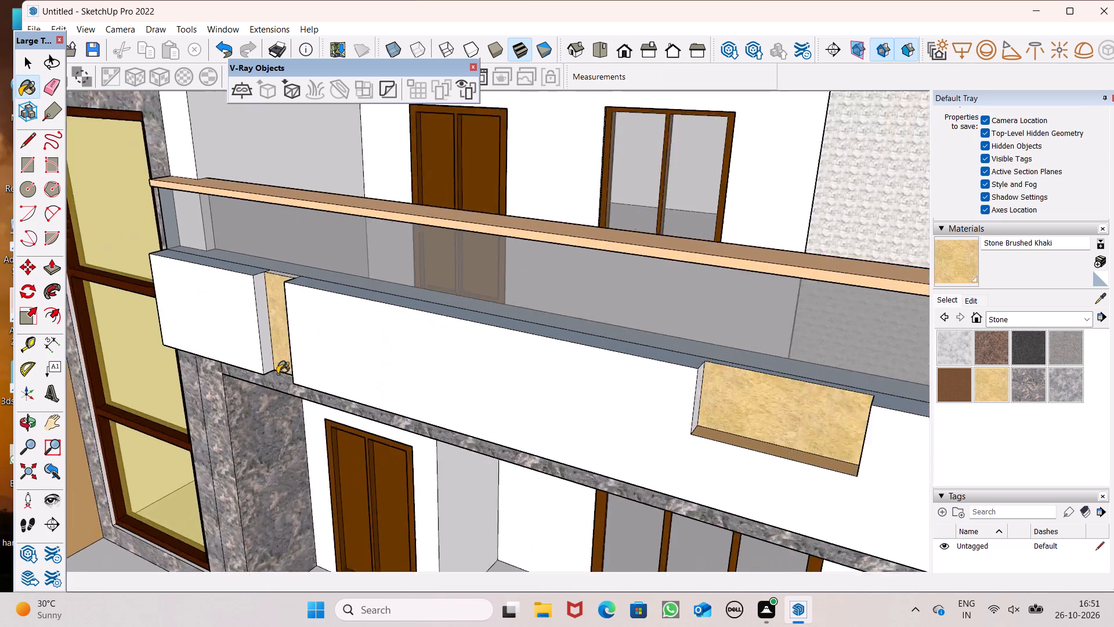
scroll(277, 374, up, 11)
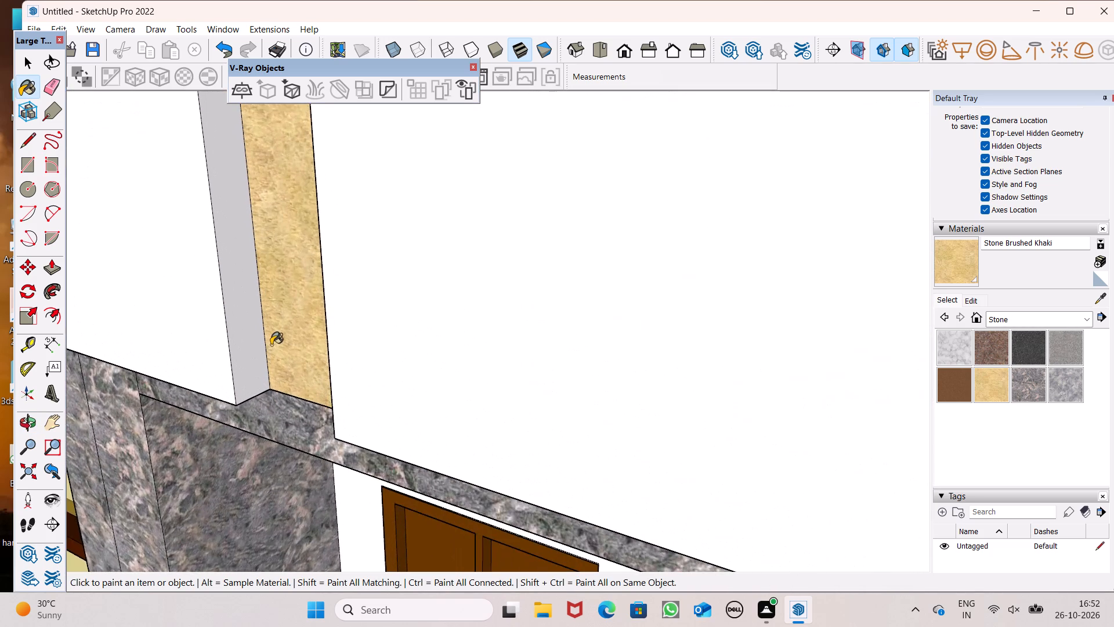
scroll(271, 345, up, 5)
click(244, 307)
middle_drag(375, 313, 709, 354)
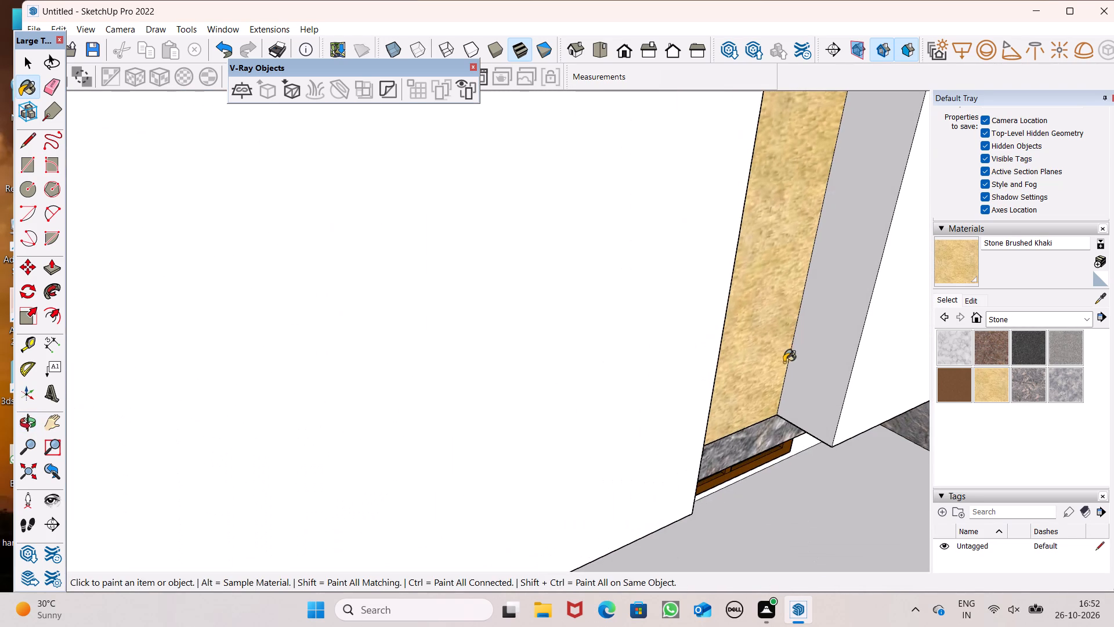
click(821, 349)
Paint the narrow top face of the balcony front's vertical groove with Stone Brushed Khaki.
scroll(646, 328, down, 5)
scroll(588, 324, down, 3)
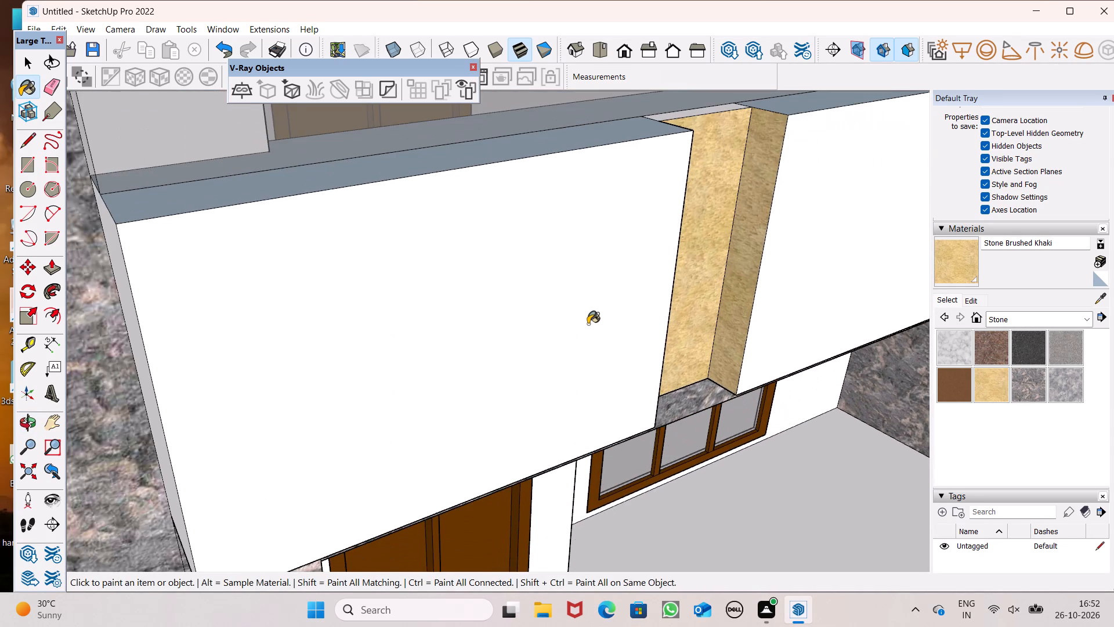
scroll(588, 324, down, 2)
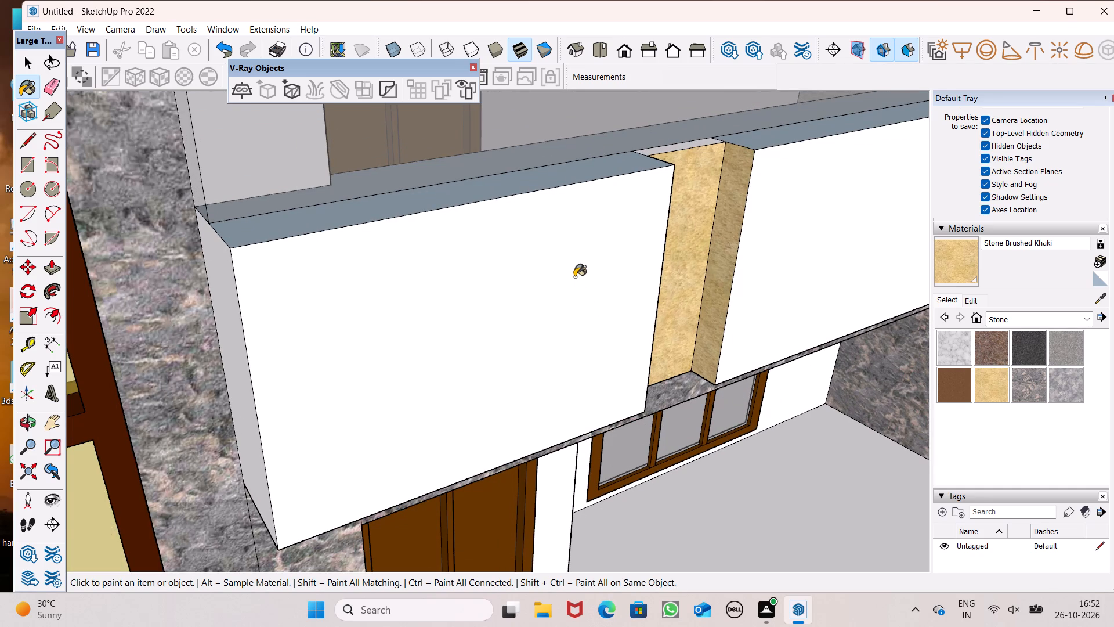
scroll(538, 283, down, 10)
scroll(545, 250, up, 6)
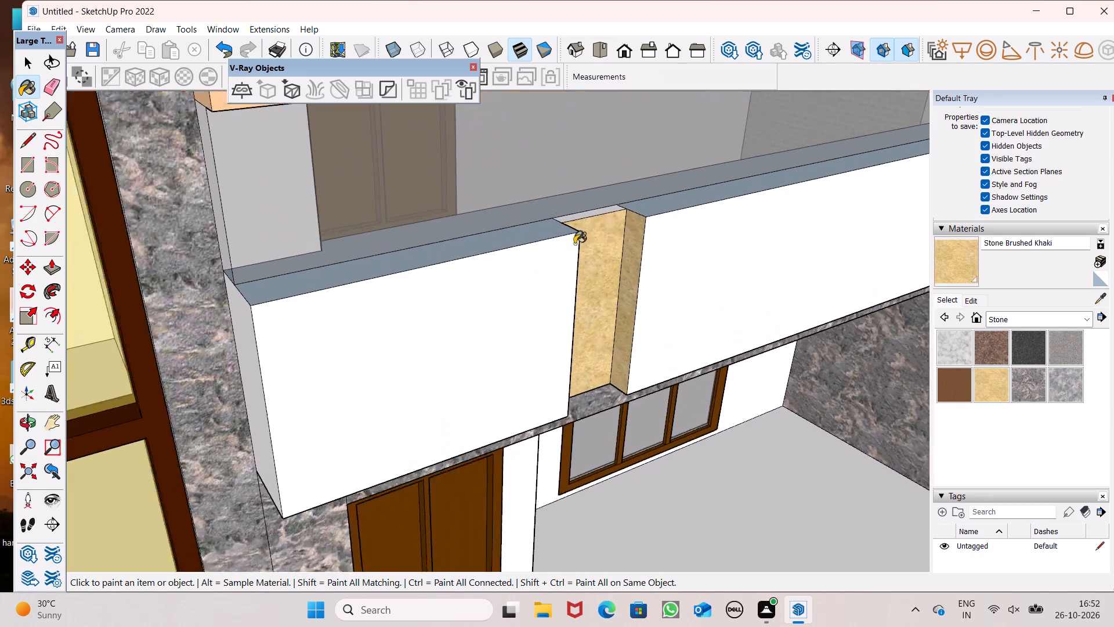
scroll(574, 244, up, 7)
click(592, 211)
Paint the bottom and both side faces of the first-floor balcony's rectangular recess with Stone Brushed Khaki.
scroll(441, 226, down, 7)
middle_drag(399, 278, 6, 278)
scroll(396, 278, up, 1)
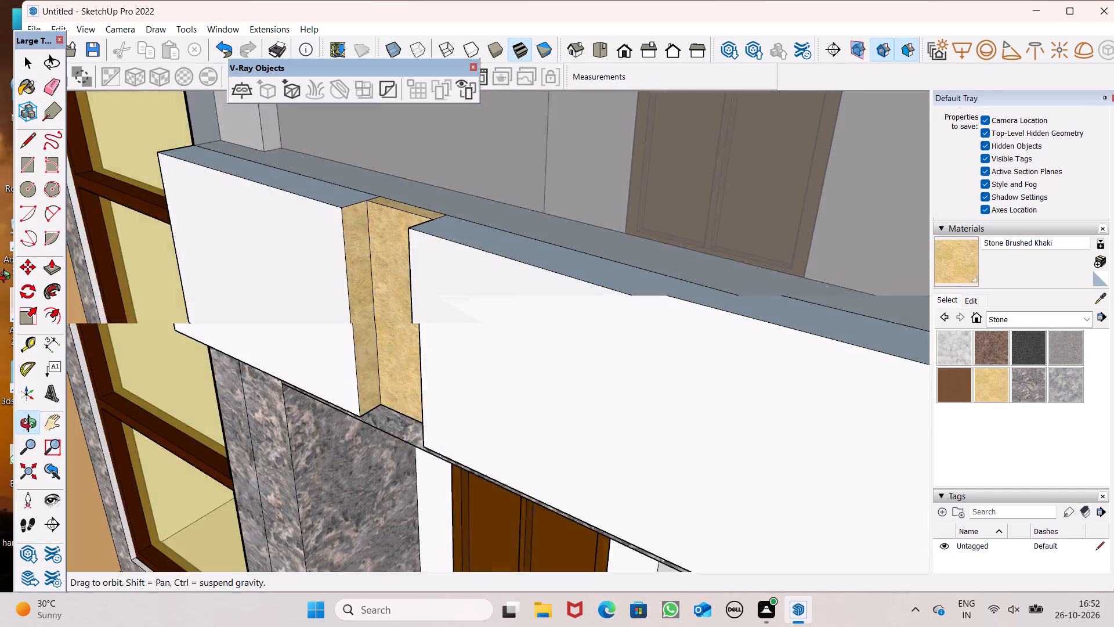
middle_drag(6, 278, 220, 120)
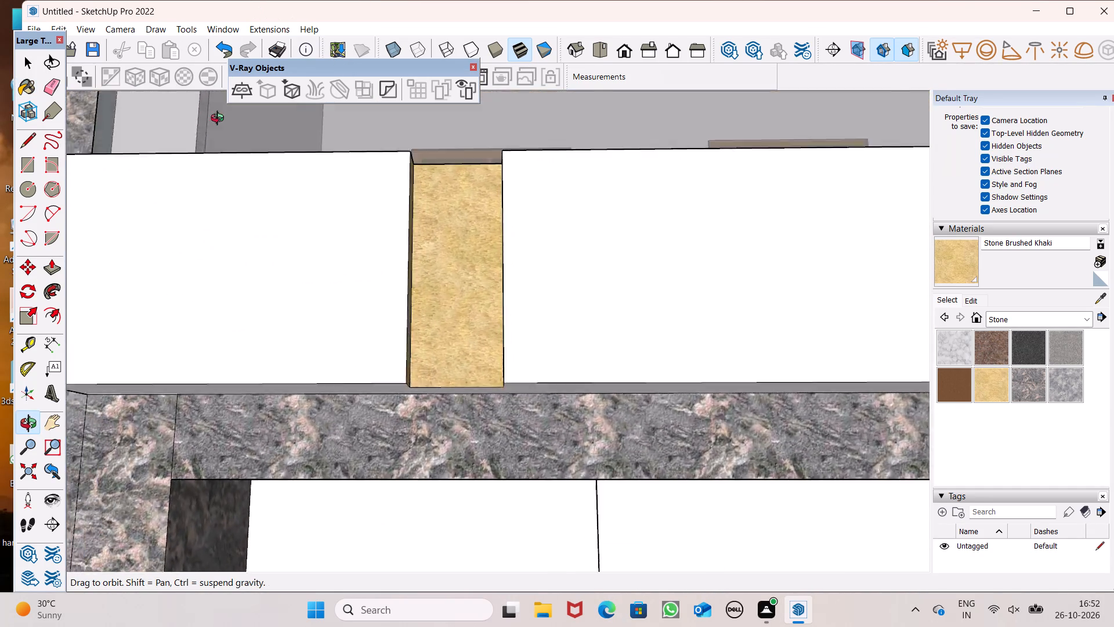
middle_drag(220, 120, 203, 239)
scroll(201, 247, down, 6)
scroll(115, 248, down, 4)
scroll(415, 317, down, 2)
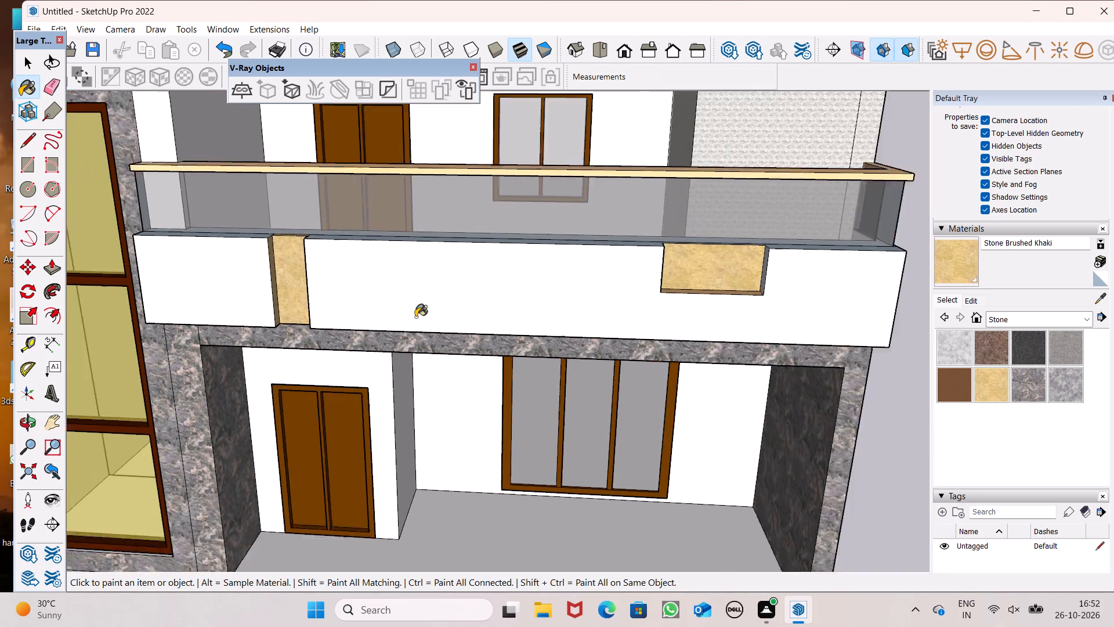
scroll(415, 317, down, 2)
scroll(570, 298, up, 7)
scroll(683, 273, up, 7)
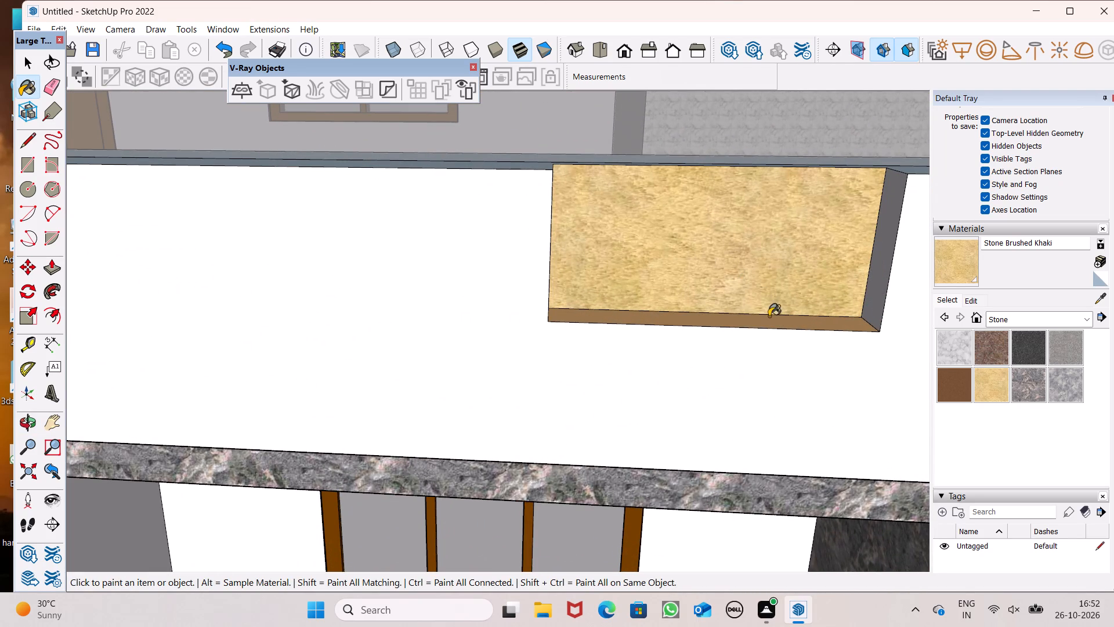
click(770, 317)
middle_drag(717, 304, 530, 308)
scroll(530, 308, up, 1)
click(551, 291)
click(636, 286)
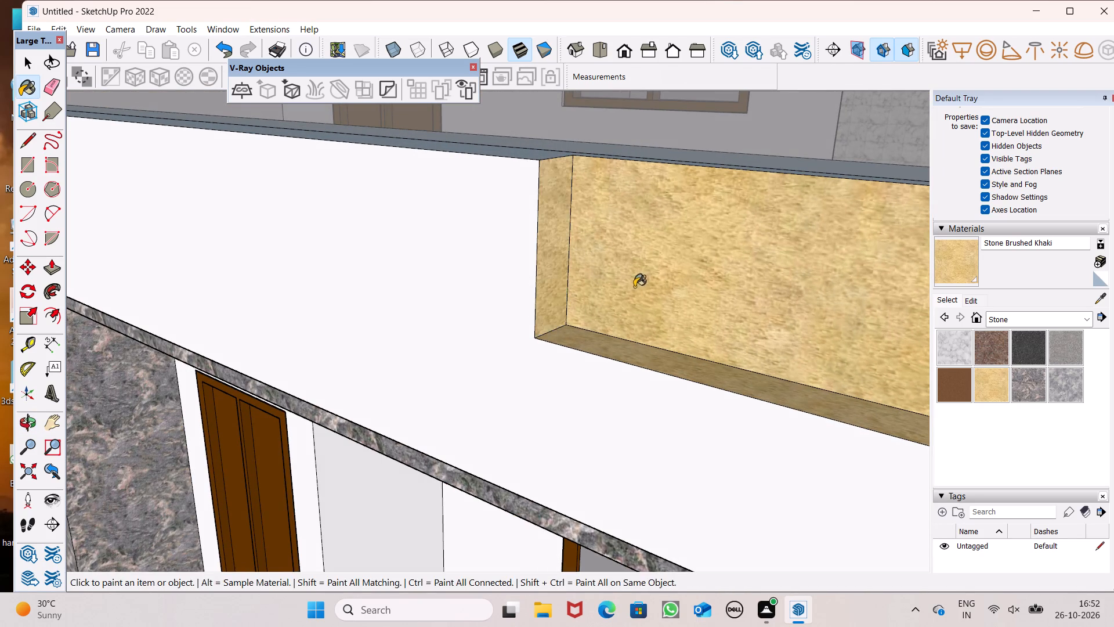
middle_drag(631, 304, 931, 330)
click(813, 250)
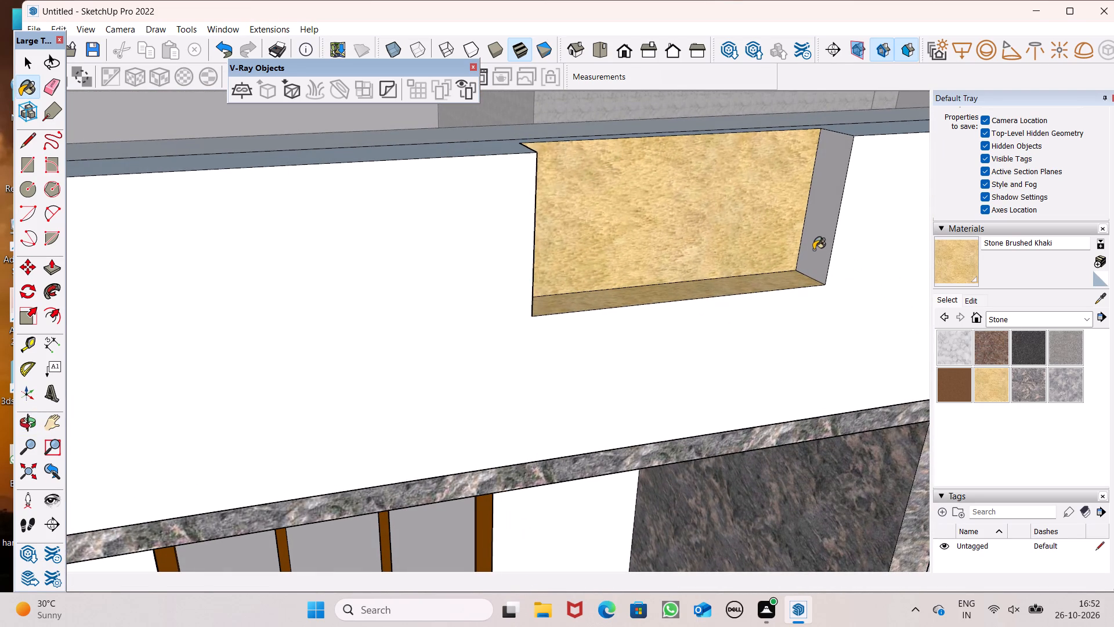
Paint the top-floor wall section between the tower side and the rectangle-tiled section with Stone Brushed Khaki.
scroll(518, 175, down, 12)
scroll(628, 254, down, 11)
middle_drag(657, 309, 588, 304)
scroll(559, 355, down, 6)
scroll(402, 188, up, 6)
click(325, 194)
Paint the first-floor wall around the door and window behind the balcony with Stone Brushed Khaki.
middle_drag(458, 271, 311, 197)
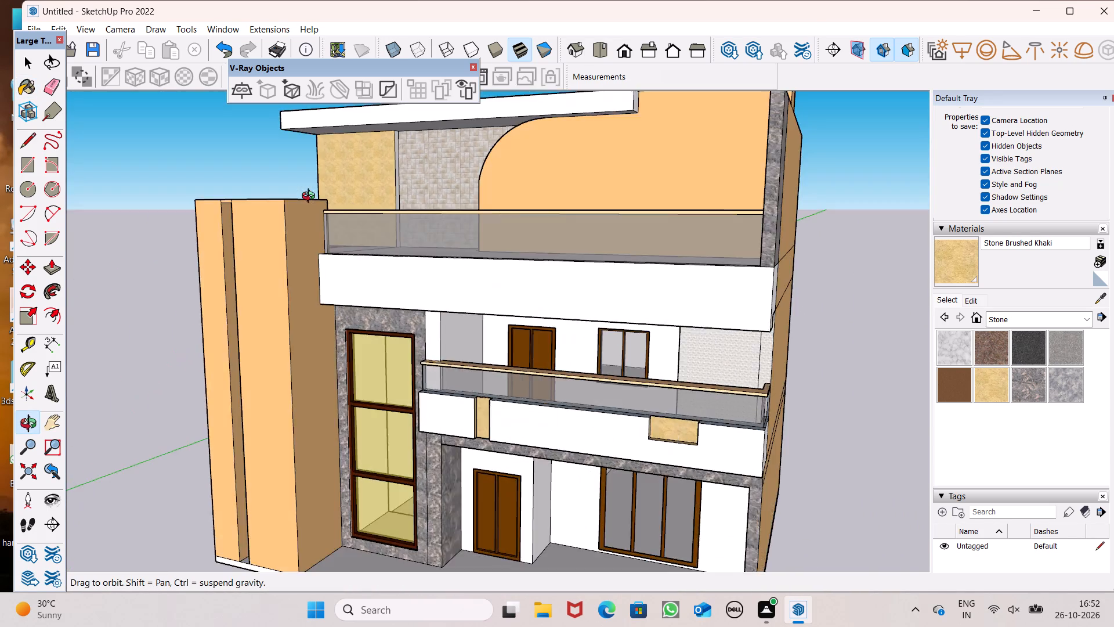
middle_drag(311, 197, 433, 174)
scroll(425, 164, up, 1)
scroll(578, 244, up, 2)
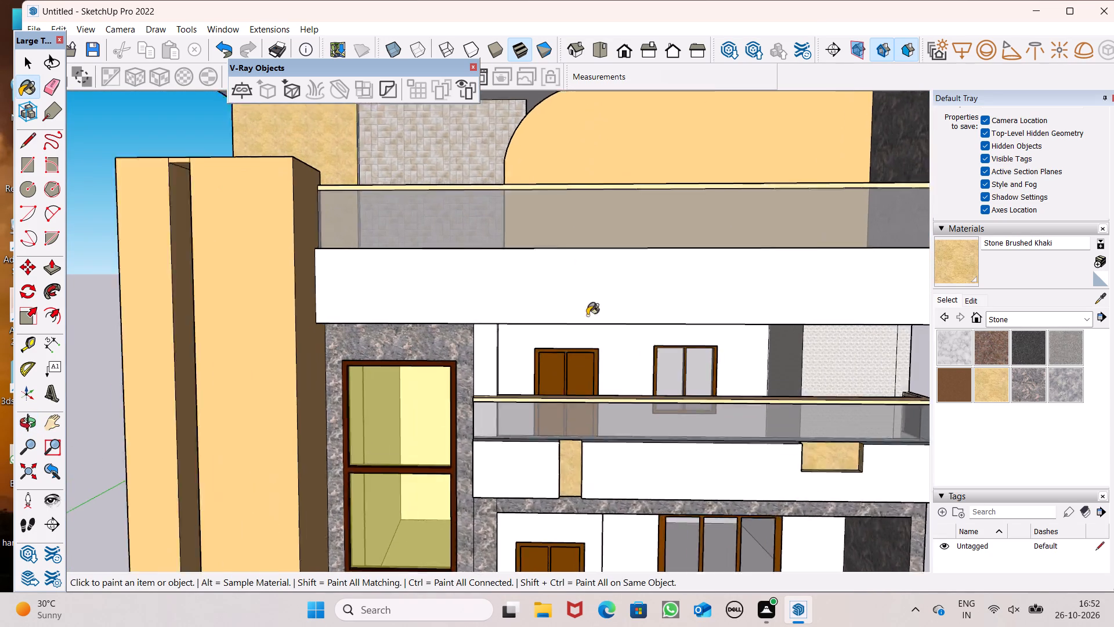
scroll(587, 315, up, 2)
click(652, 343)
scroll(652, 355, up, 7)
scroll(594, 279, down, 11)
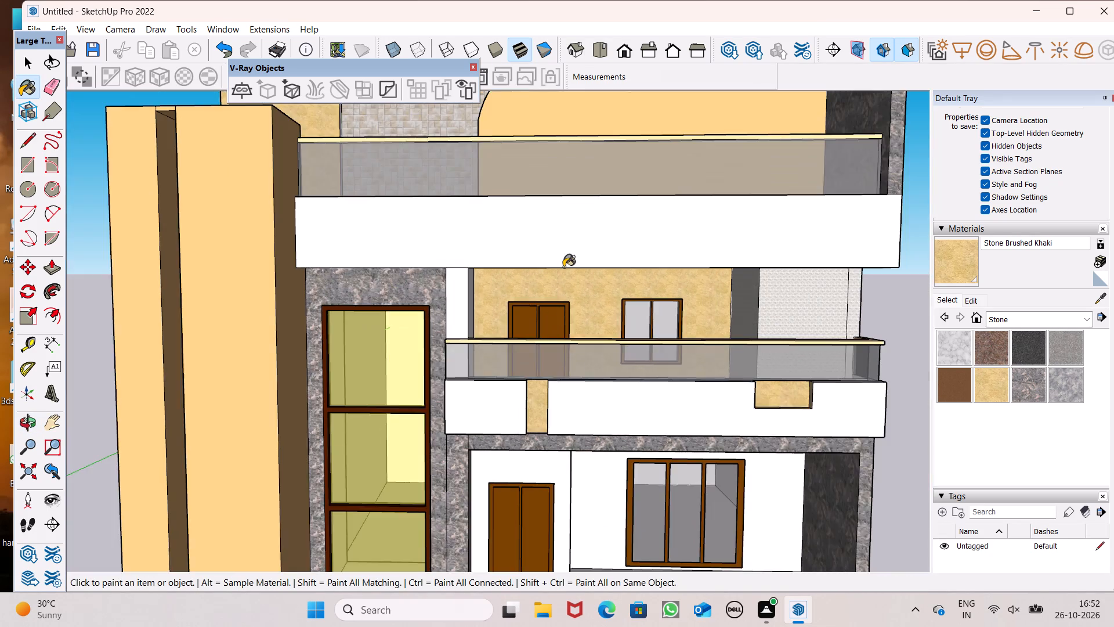
Paint the ground-floor porch walls around the window and door, and the short return between them, with Stone Brushed Khaki.
scroll(563, 267, down, 2)
scroll(573, 457, up, 5)
click(589, 449)
scroll(515, 380, down, 4)
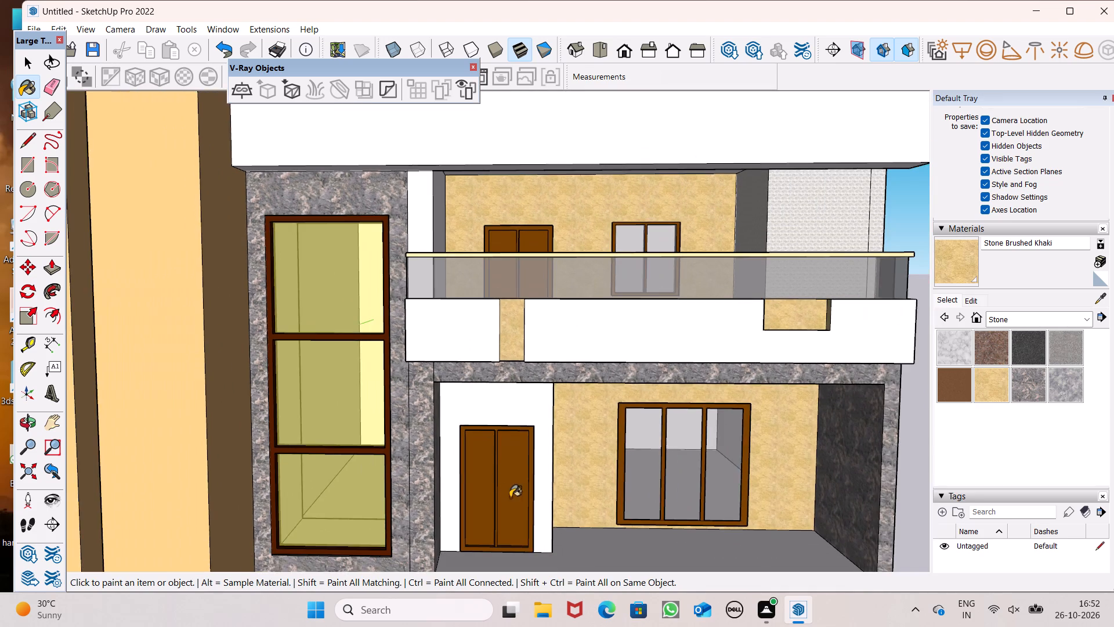
scroll(513, 498, up, 6)
click(494, 327)
scroll(386, 319, down, 9)
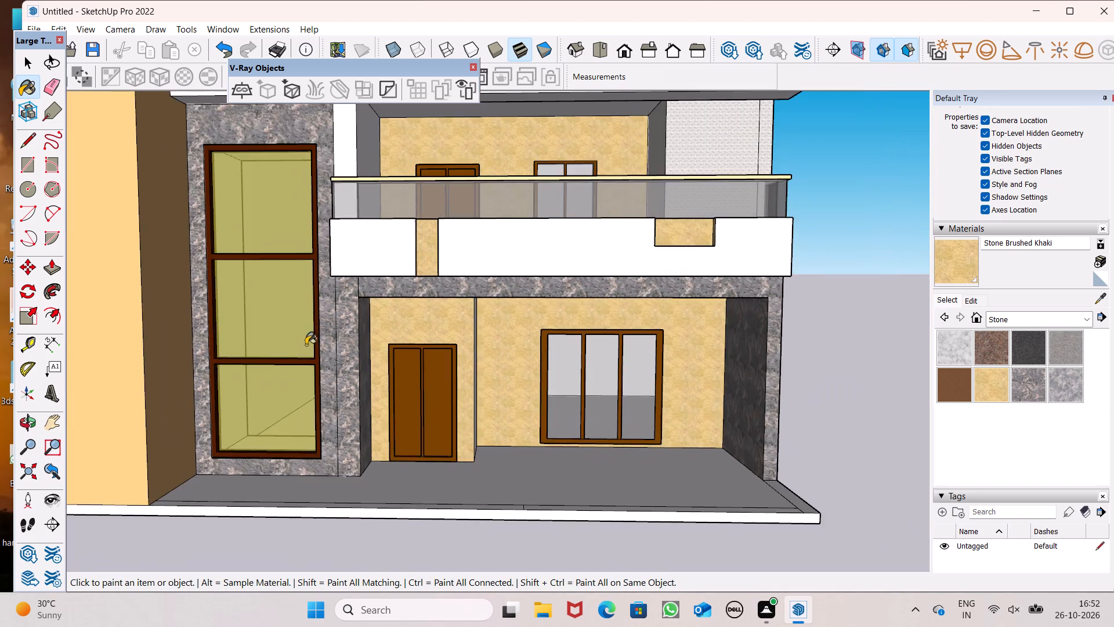
middle_drag(497, 426, 372, 413)
scroll(396, 398, up, 4)
click(429, 373)
scroll(429, 373, down, 4)
Paint the white front of the narrow first-floor pillar beside the tall window, above the balcony railing, with Stone Marble.
middle_drag(431, 380, 607, 381)
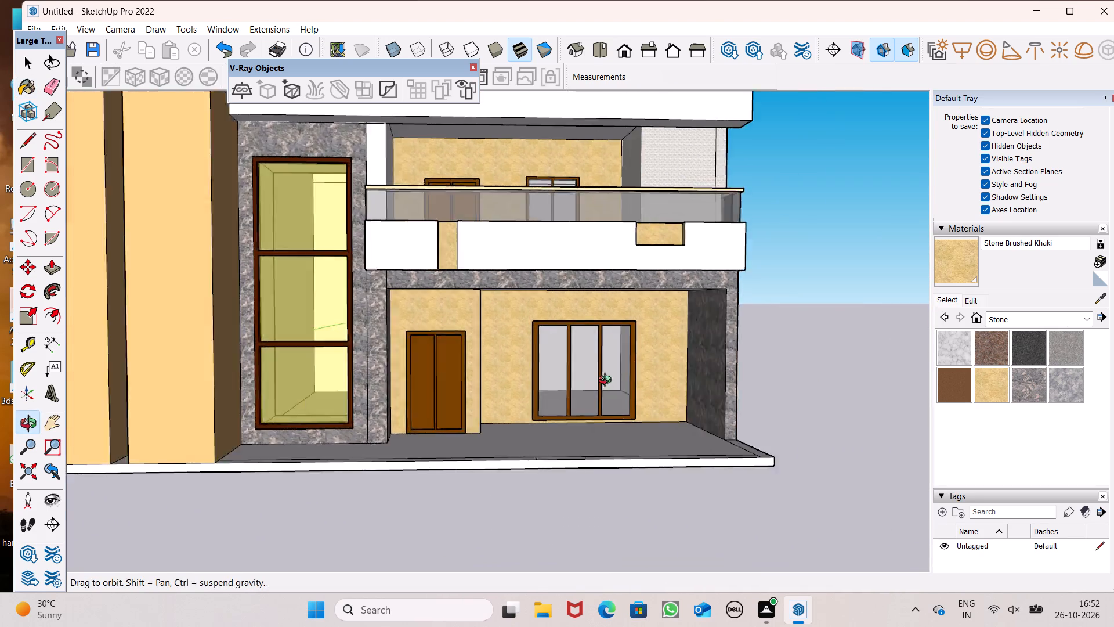
middle_drag(607, 381, 679, 374)
scroll(675, 375, up, 1)
scroll(583, 366, down, 2)
middle_drag(647, 376, 429, 404)
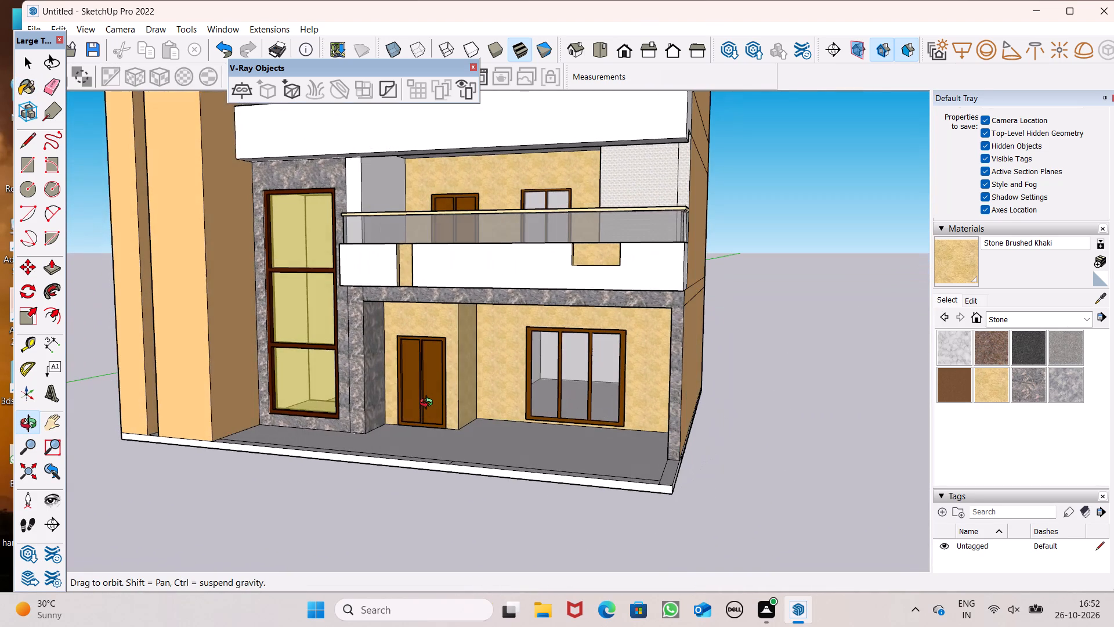
middle_drag(429, 404, 554, 439)
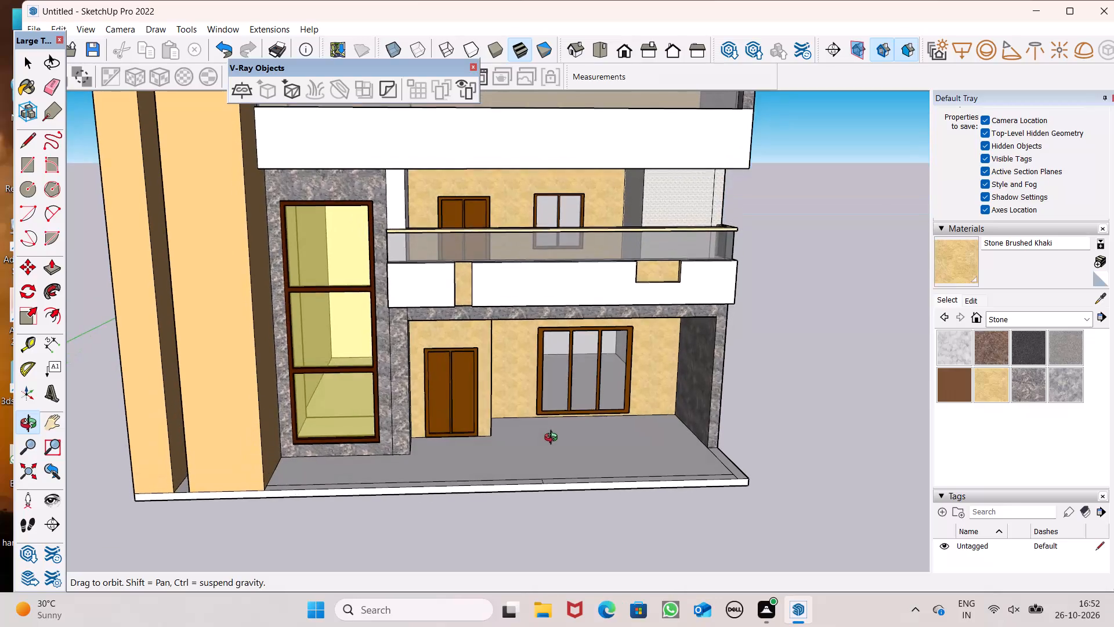
middle_drag(554, 439, 562, 439)
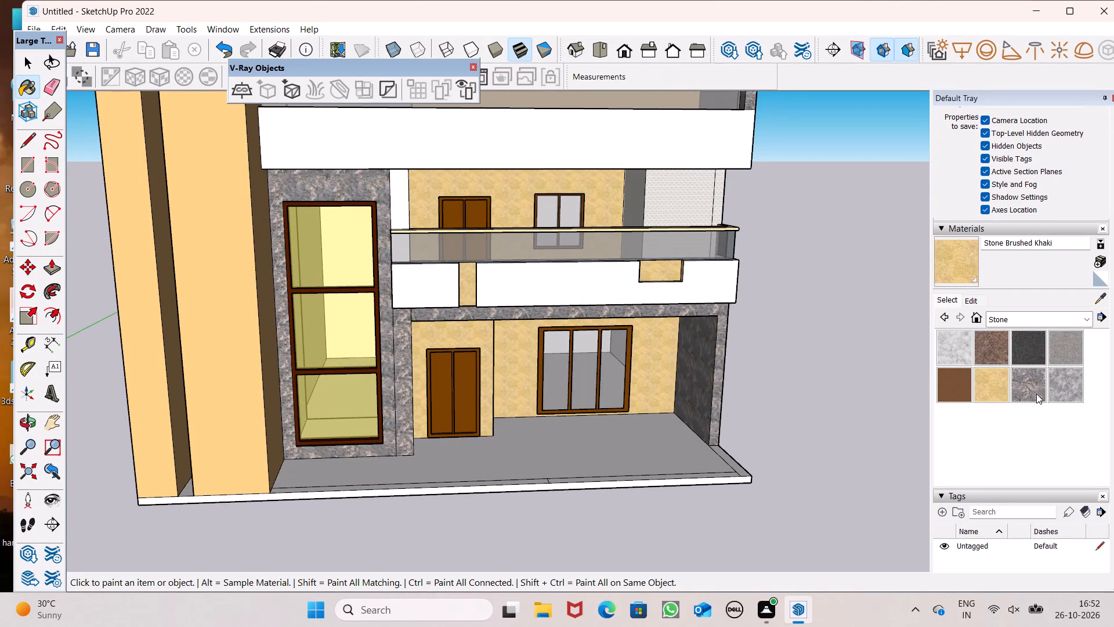
click(1036, 393)
scroll(355, 174, up, 6)
click(436, 212)
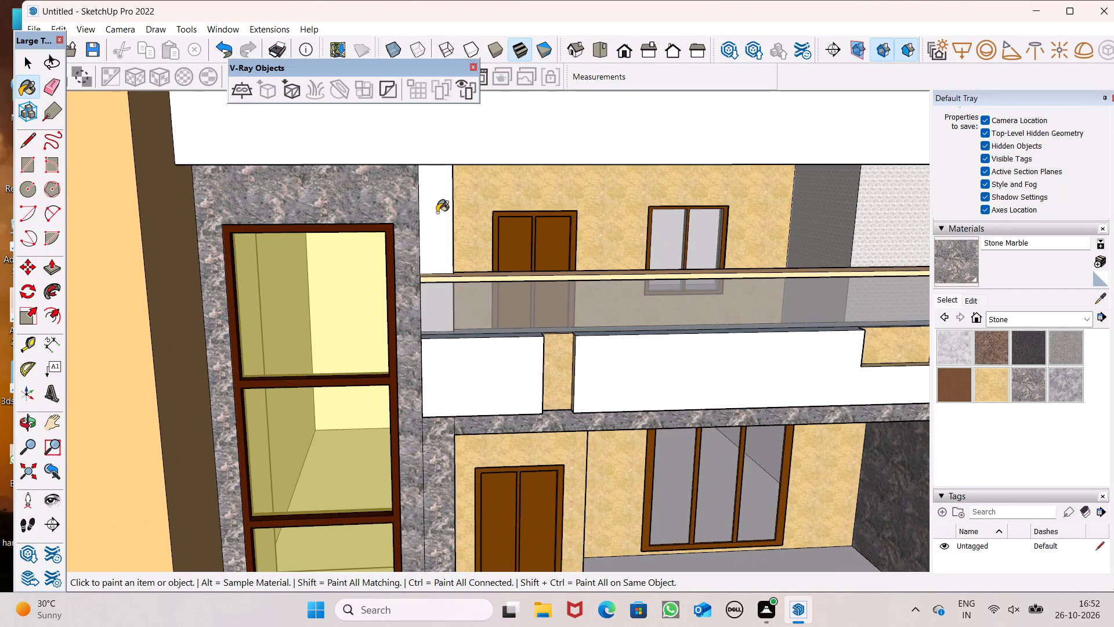
Paint the lower part of that pillar front, behind the glass railing, with Stone Marble.
middle_drag(459, 247, 392, 276)
scroll(393, 276, up, 5)
scroll(317, 370, up, 1)
middle_drag(317, 371, 405, 333)
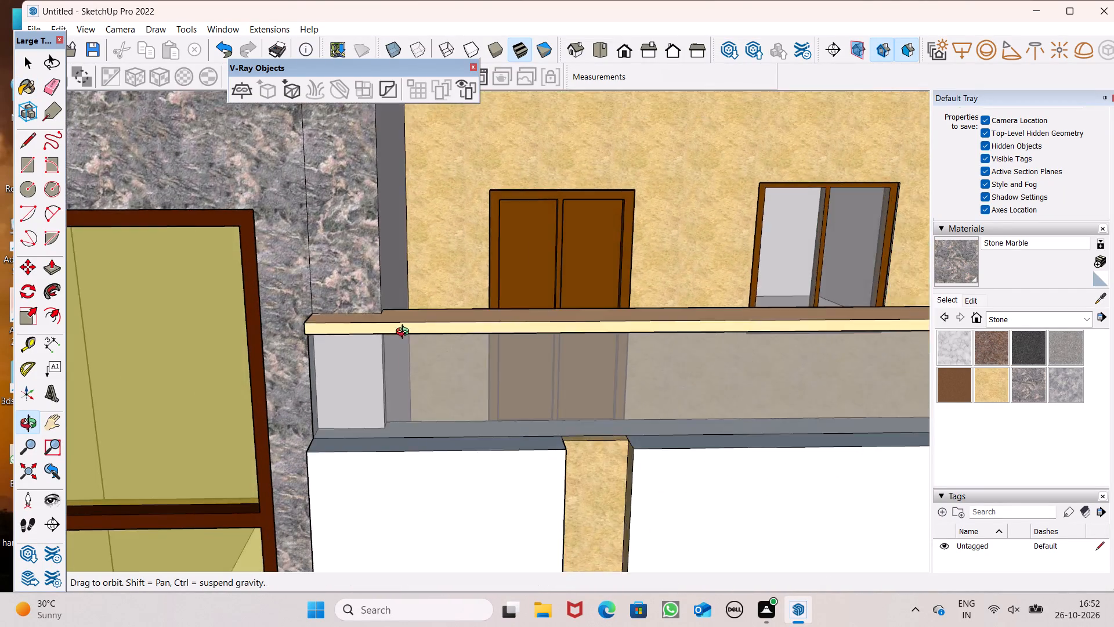
middle_drag(405, 333, 578, 320)
scroll(504, 376, up, 20)
middle_click(512, 360)
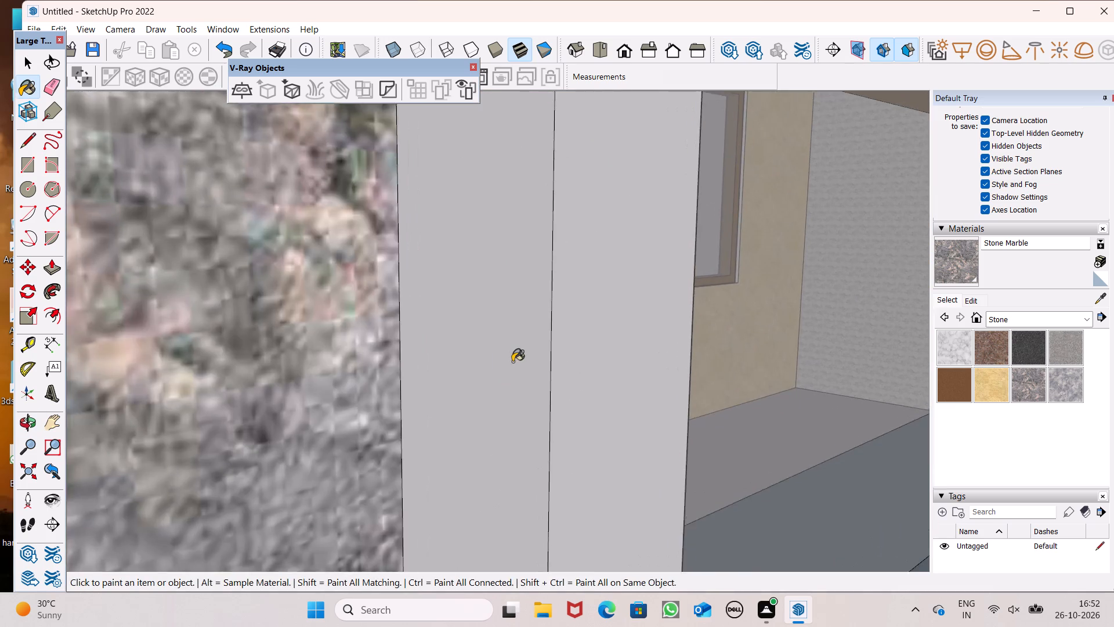
scroll(512, 362, up, 20)
scroll(512, 362, up, 15)
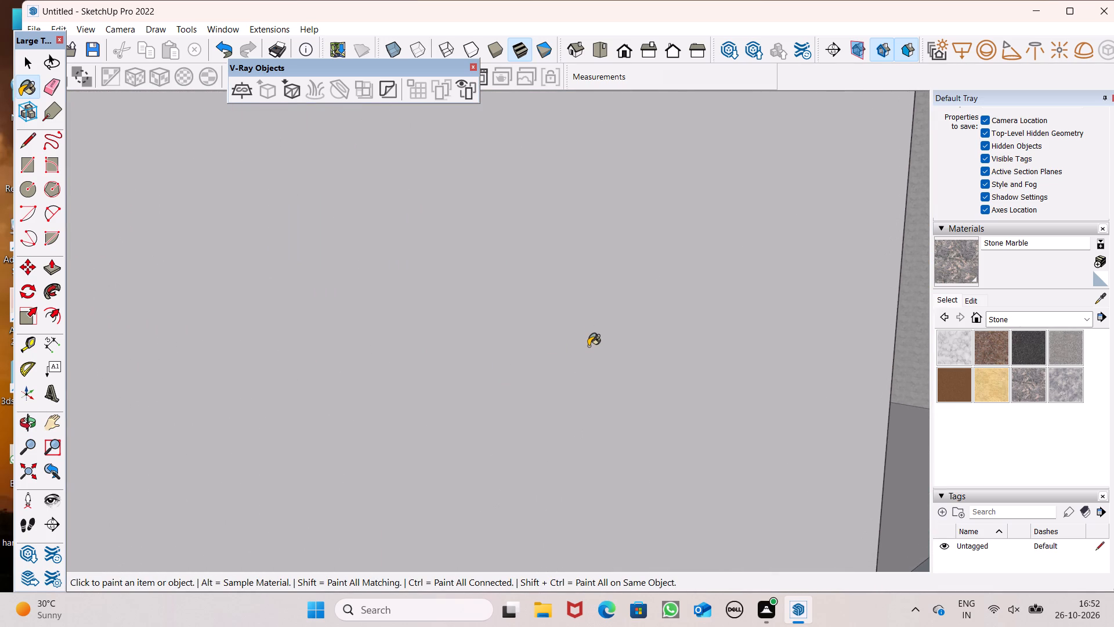
scroll(588, 346, up, 11)
click(588, 348)
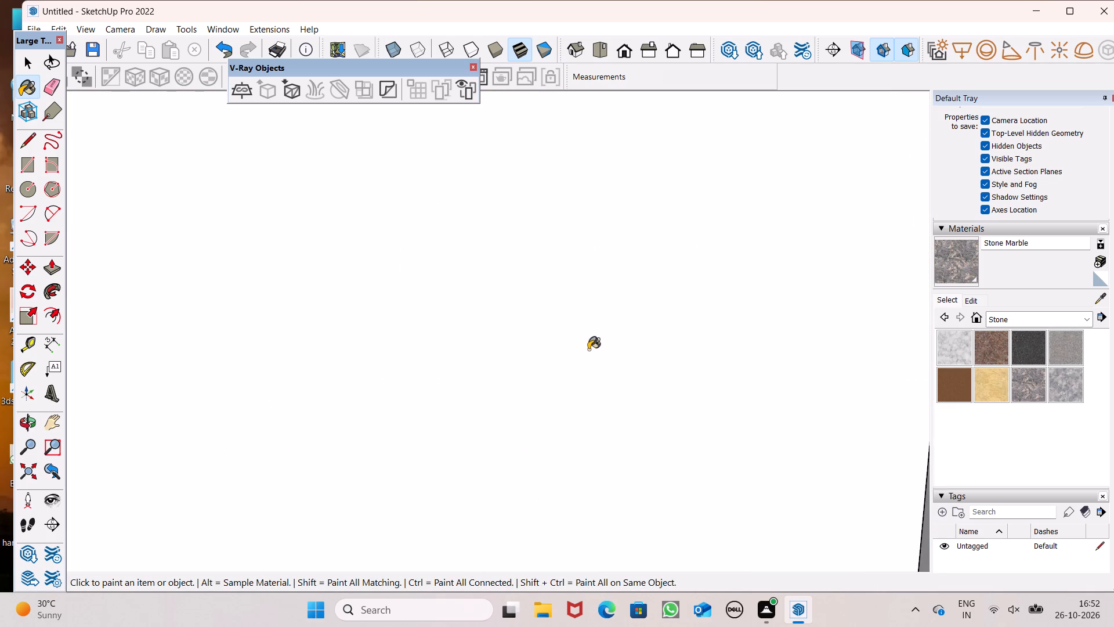
scroll(588, 348, down, 20)
scroll(588, 348, down, 13)
scroll(583, 318, up, 1)
scroll(583, 318, down, 12)
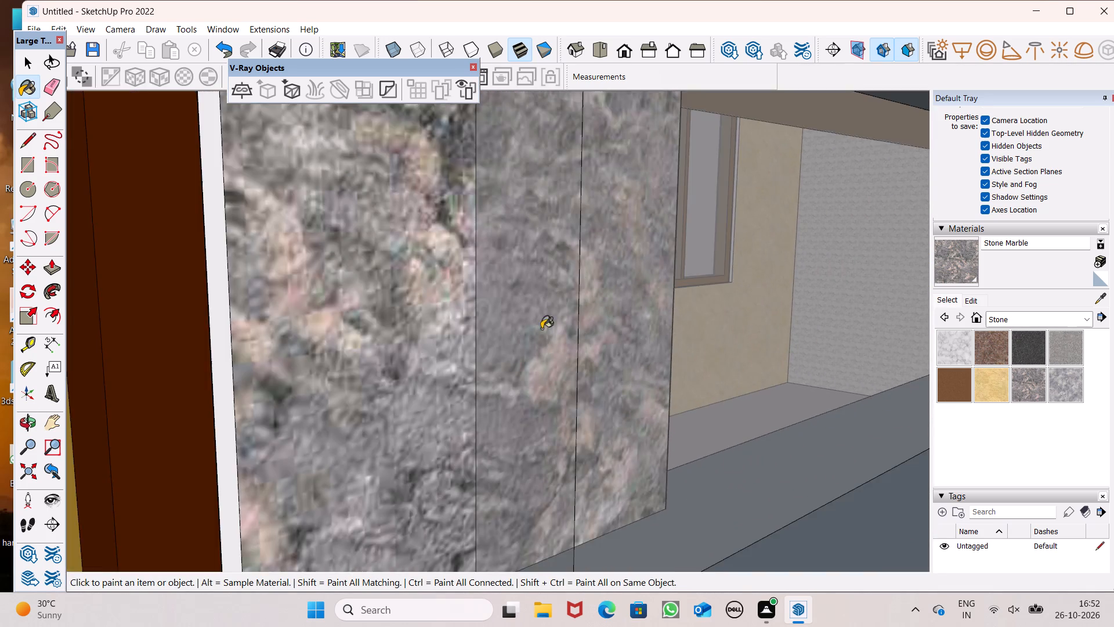
scroll(541, 329, down, 20)
scroll(541, 329, down, 1)
Paint the pillar's inner side face, facing the first-floor balcony, with Stone Marble.
scroll(501, 426, up, 1)
middle_drag(495, 429, 214, 480)
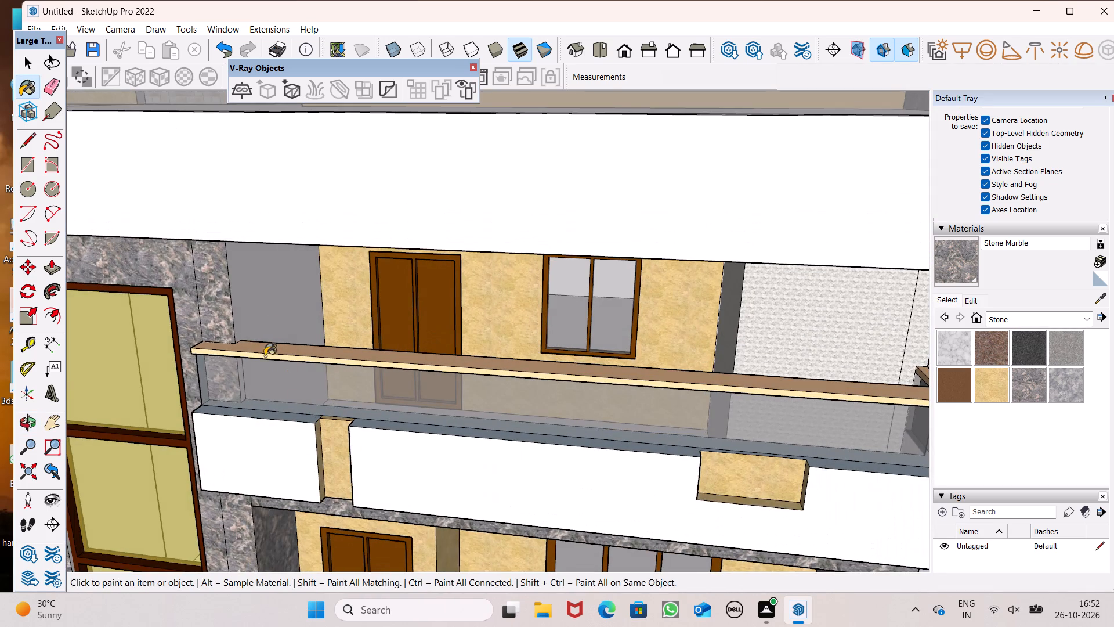
click(267, 315)
Paint the ground-floor porch floor with Concrete Aggregate Smoke from the Asphalt and Concrete materials.
scroll(335, 362, down, 5)
middle_drag(386, 419, 458, 307)
scroll(457, 312, up, 1)
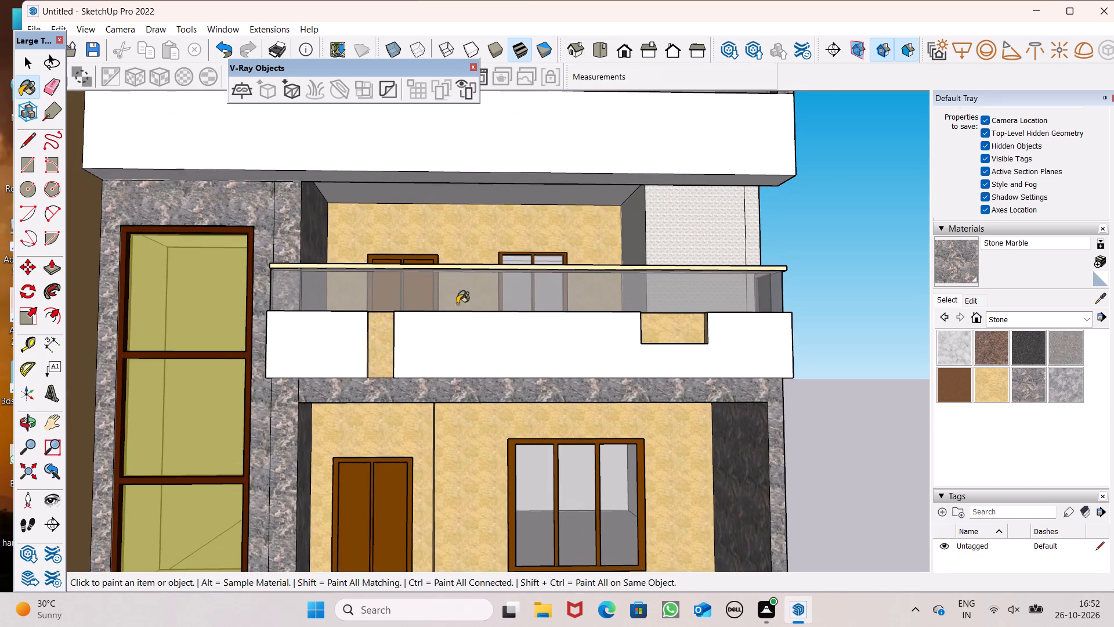
scroll(451, 291, down, 7)
middle_drag(487, 331, 487, 406)
scroll(434, 326, down, 4)
middle_drag(435, 323, 671, 343)
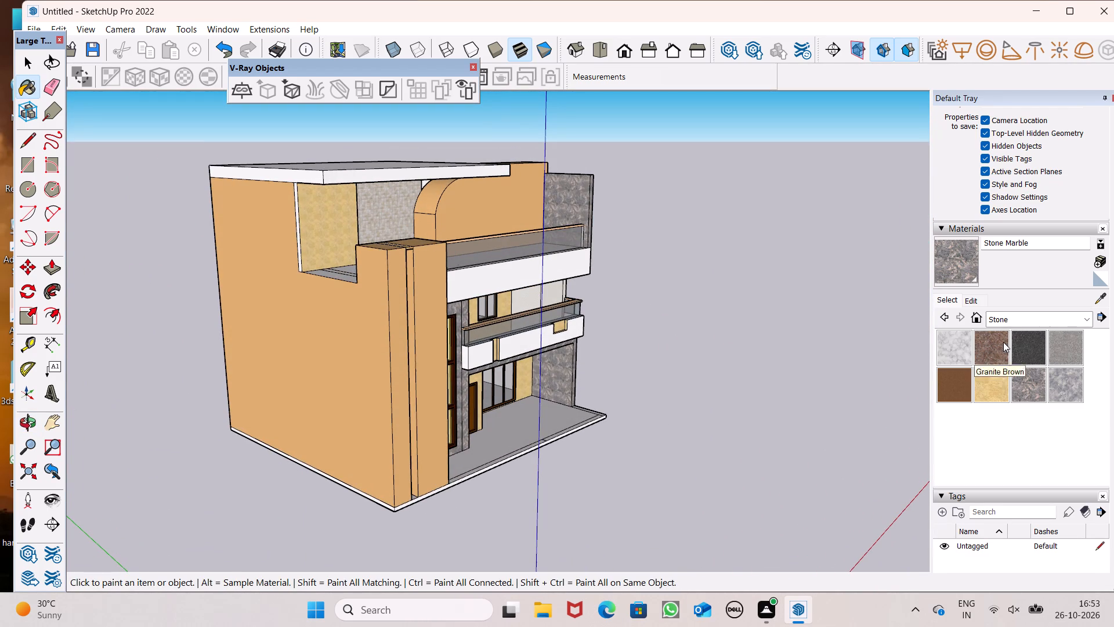
click(1011, 321)
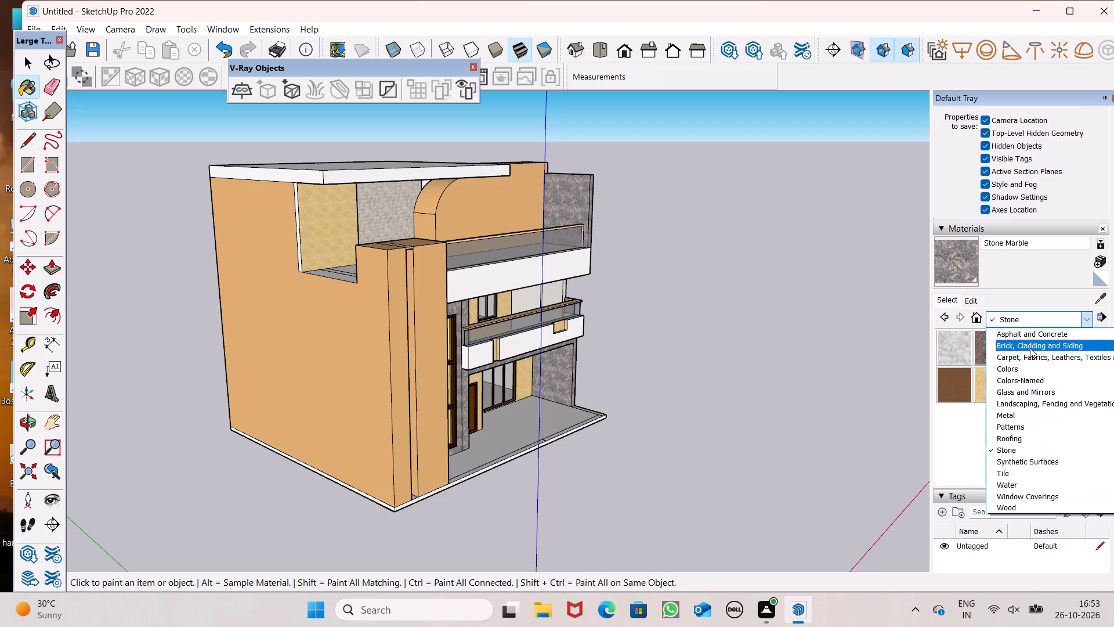
click(1033, 333)
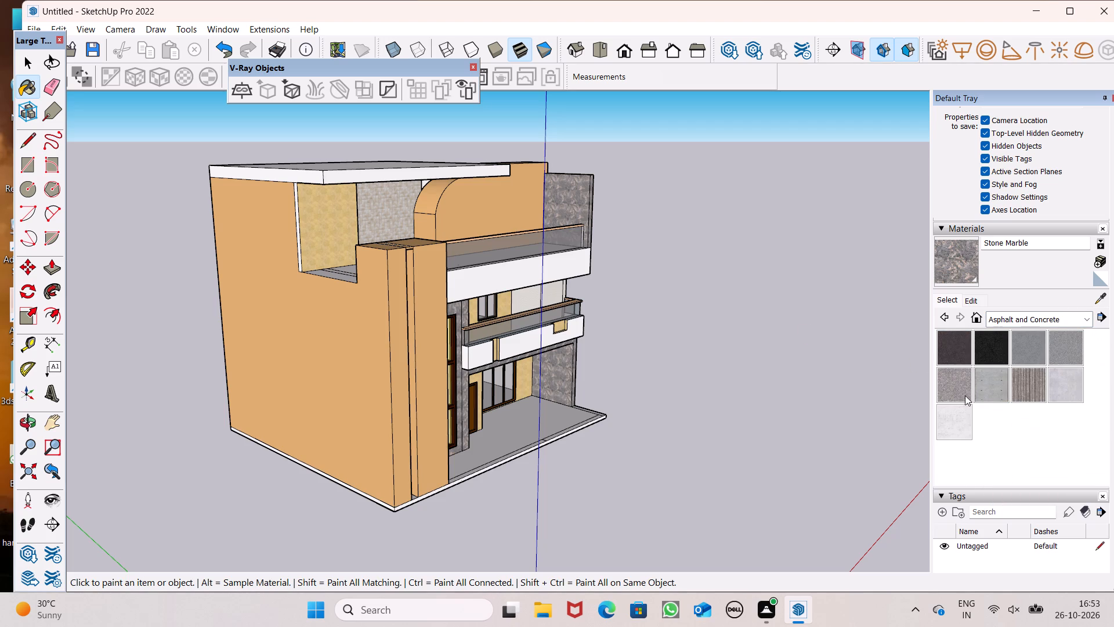
click(963, 391)
scroll(526, 419, up, 6)
click(524, 423)
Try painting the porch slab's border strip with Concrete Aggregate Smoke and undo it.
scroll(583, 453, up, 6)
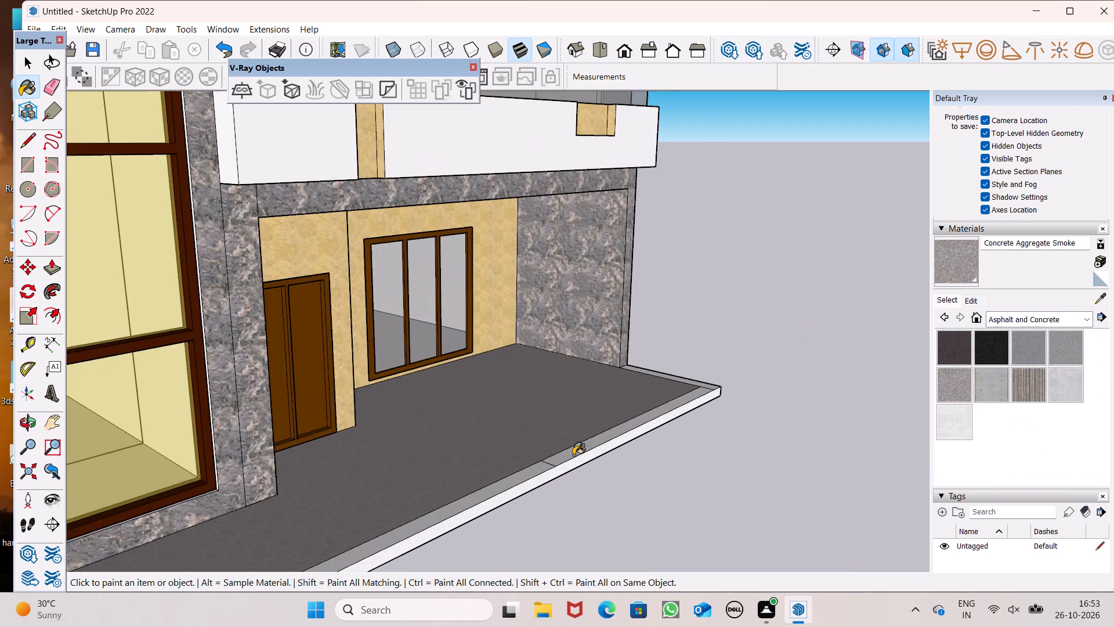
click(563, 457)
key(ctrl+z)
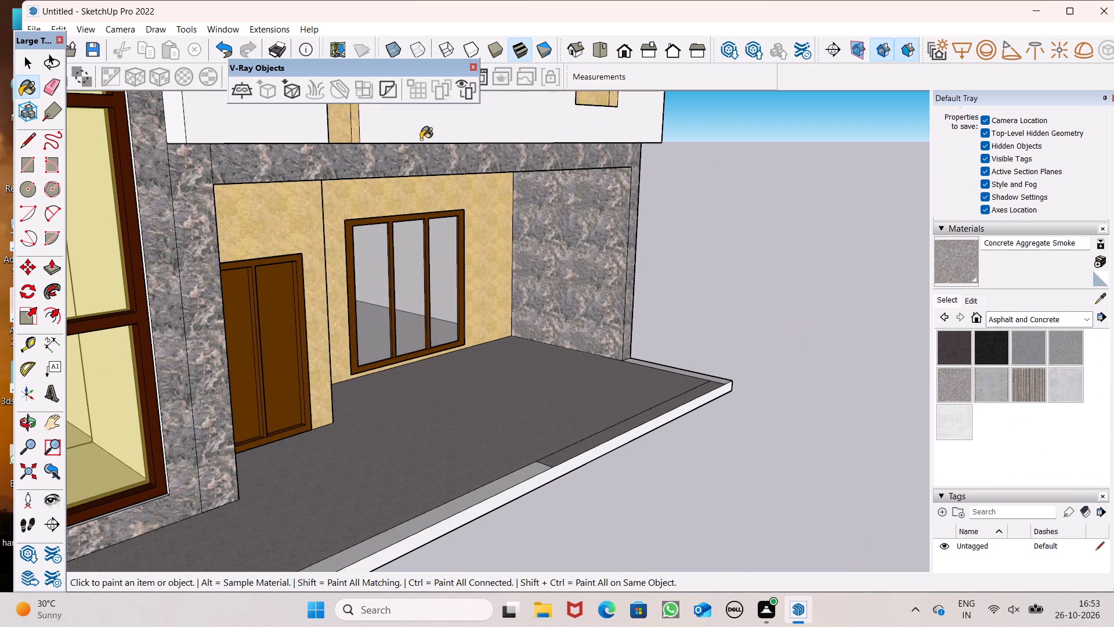
Paint the roof slab's top face and its front and tower-side edge faces with Color M05 from the Colors collection.
scroll(359, 281, down, 1)
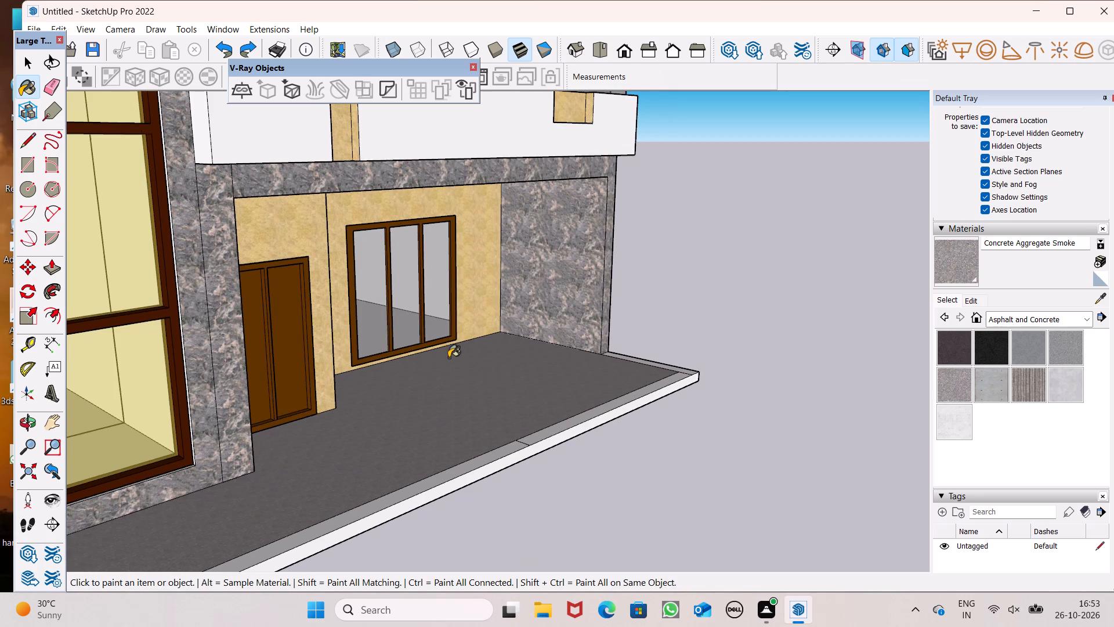
scroll(448, 358, down, 2)
middle_drag(476, 381, 444, 415)
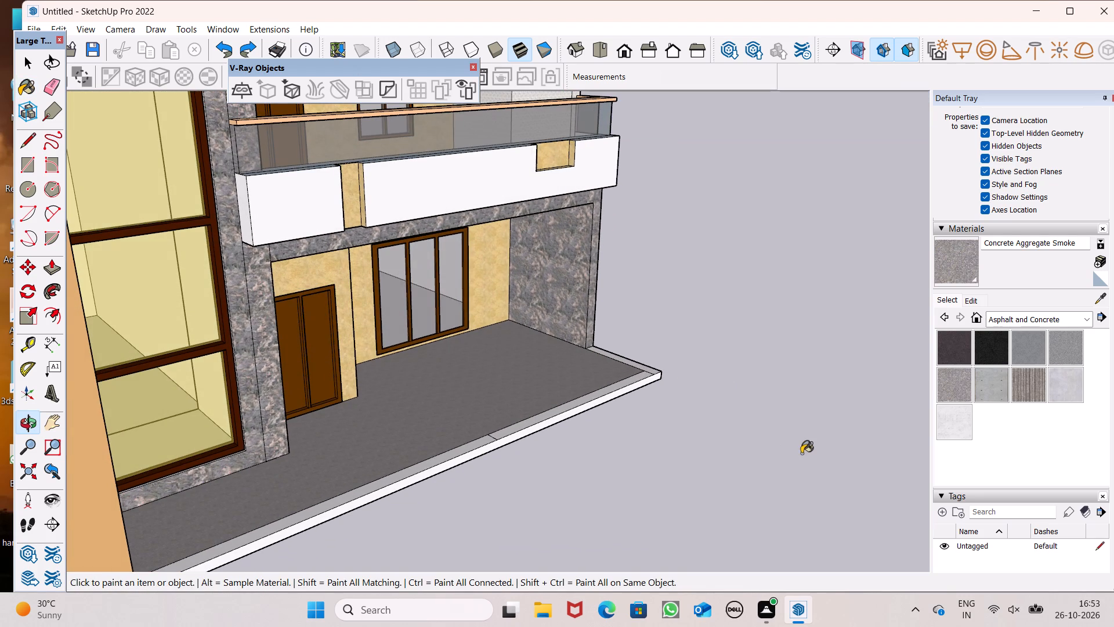
click(1032, 316)
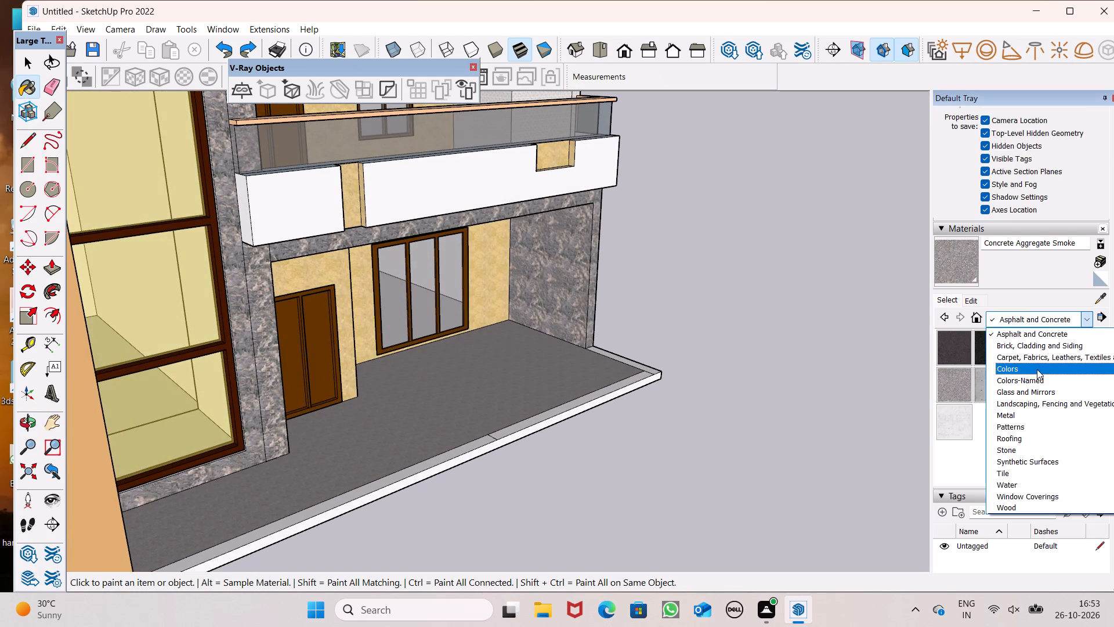
click(1037, 369)
scroll(963, 392, down, 15)
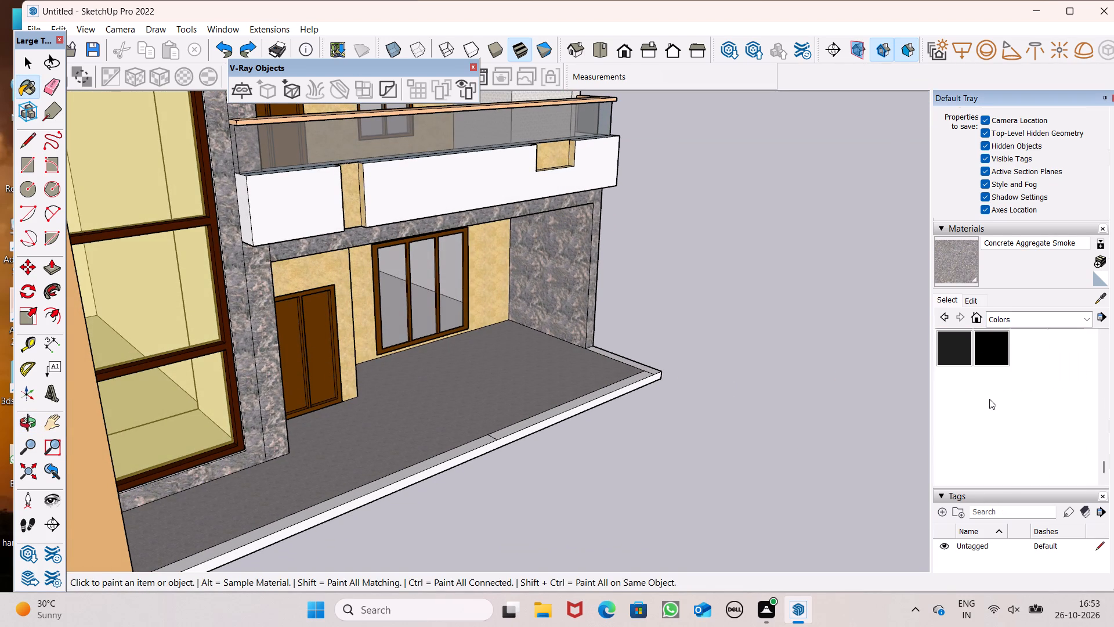
scroll(994, 399, up, 1)
click(997, 318)
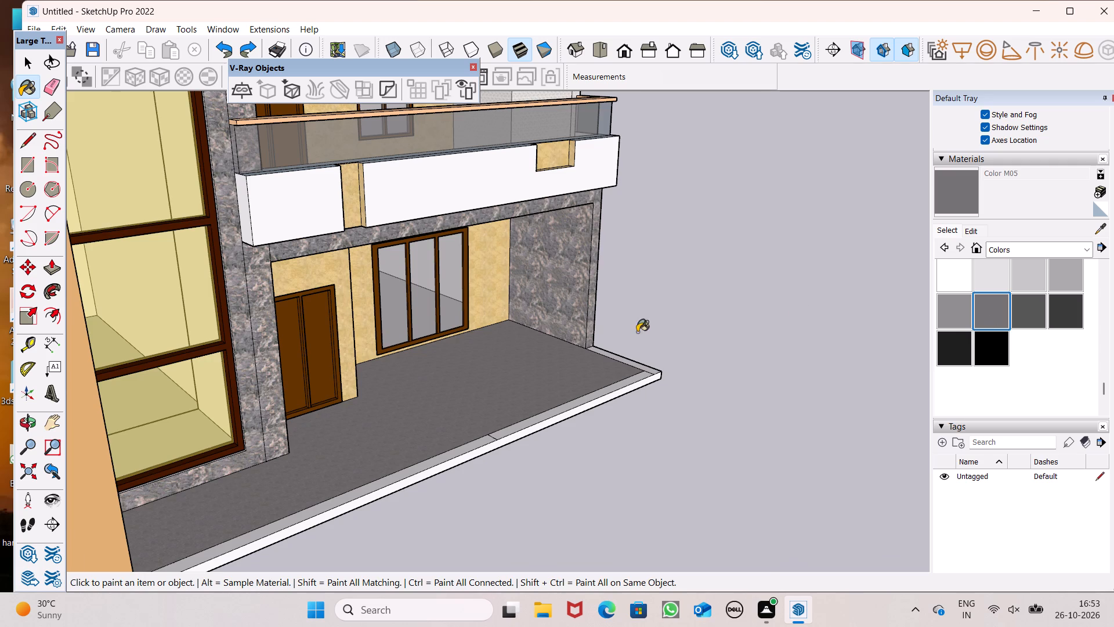
scroll(620, 377, down, 11)
scroll(524, 359, down, 5)
scroll(473, 266, up, 13)
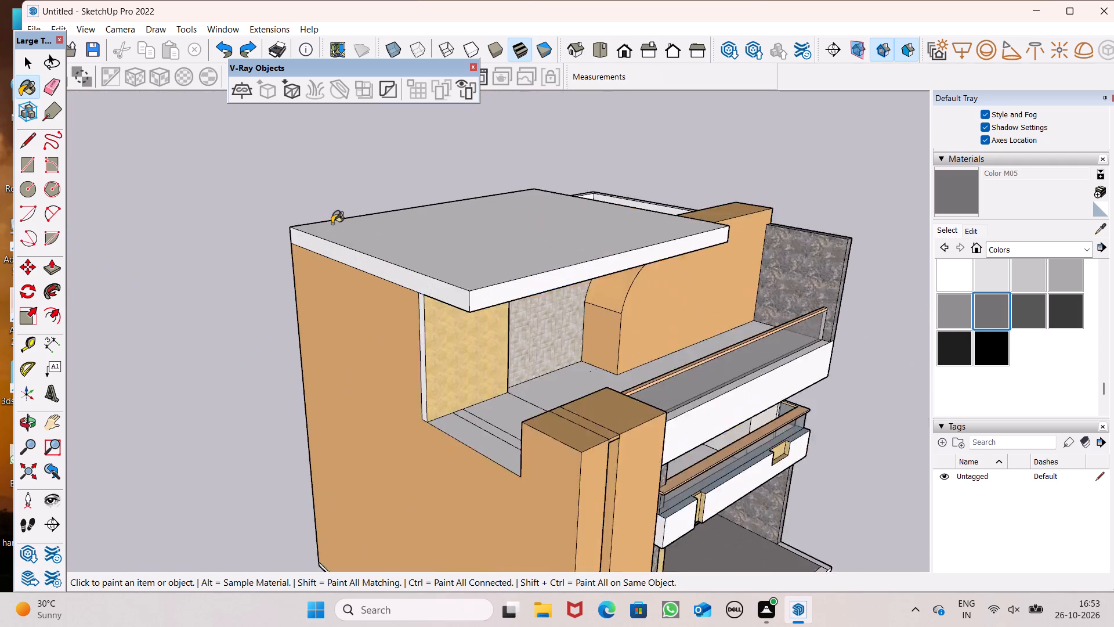
scroll(332, 224, up, 2)
scroll(519, 313, up, 6)
click(554, 329)
click(570, 380)
click(664, 414)
Paint the underside of the overhanging roof slab with Color M05.
scroll(598, 376, down, 5)
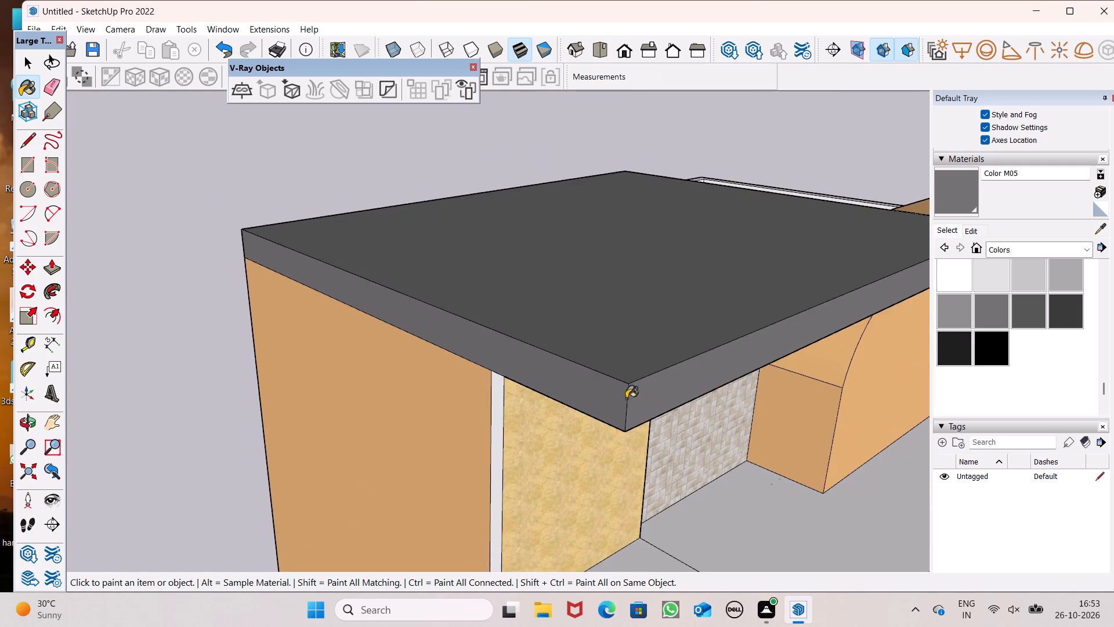
middle_drag(626, 397, 433, 296)
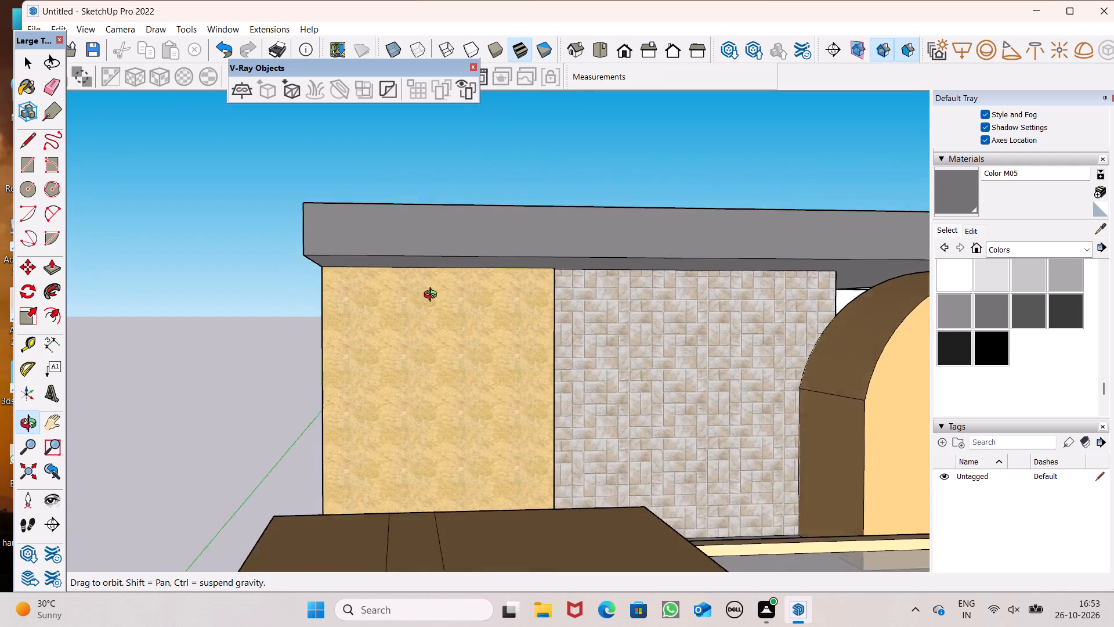
middle_drag(433, 296, 397, 187)
scroll(397, 186, up, 1)
click(668, 124)
scroll(628, 255, down, 2)
scroll(624, 262, up, 1)
scroll(621, 266, down, 10)
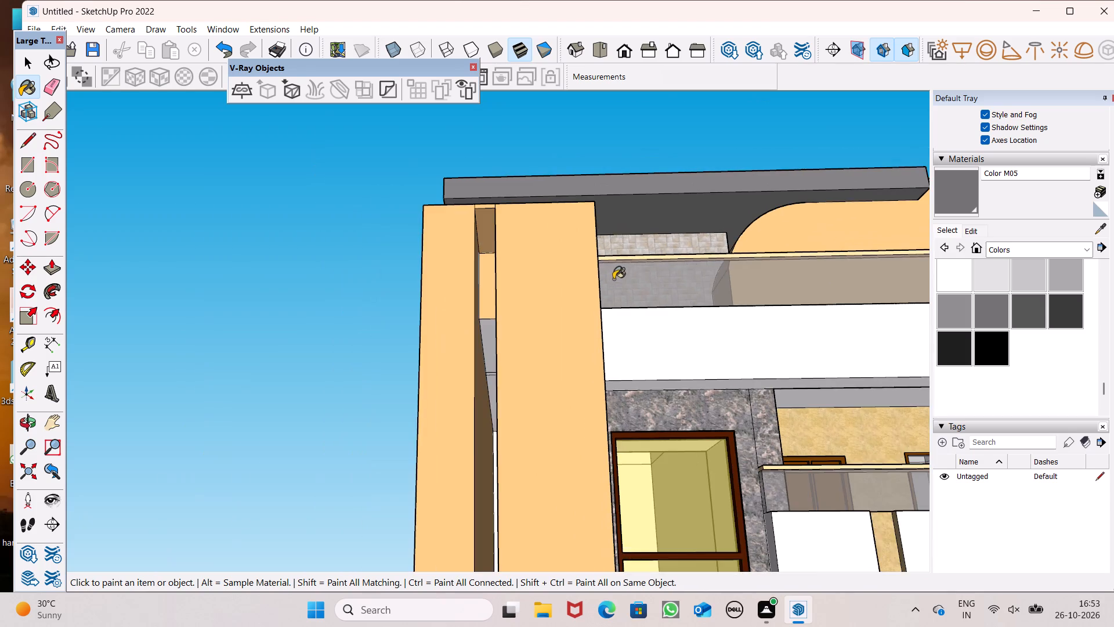
Paint the roof slab's remaining white edges, the small end face, the inner side and the rear, with Color M05.
middle_drag(635, 280, 619, 344)
scroll(522, 279, down, 4)
middle_drag(515, 281, 132, 403)
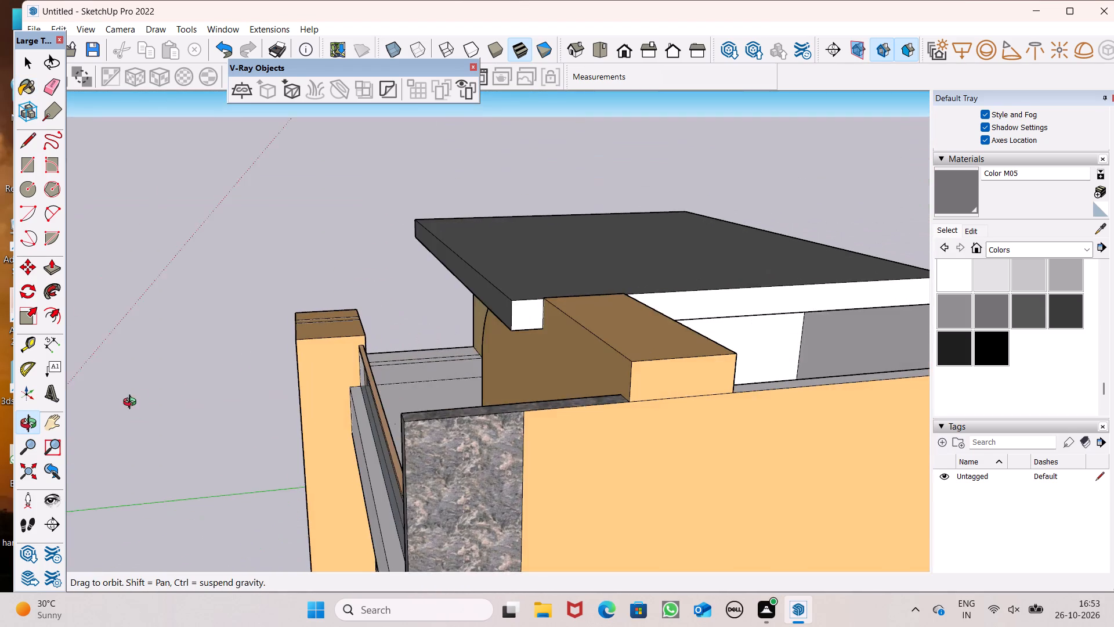
middle_drag(132, 403, 132, 404)
scroll(546, 360, up, 5)
click(502, 313)
click(731, 265)
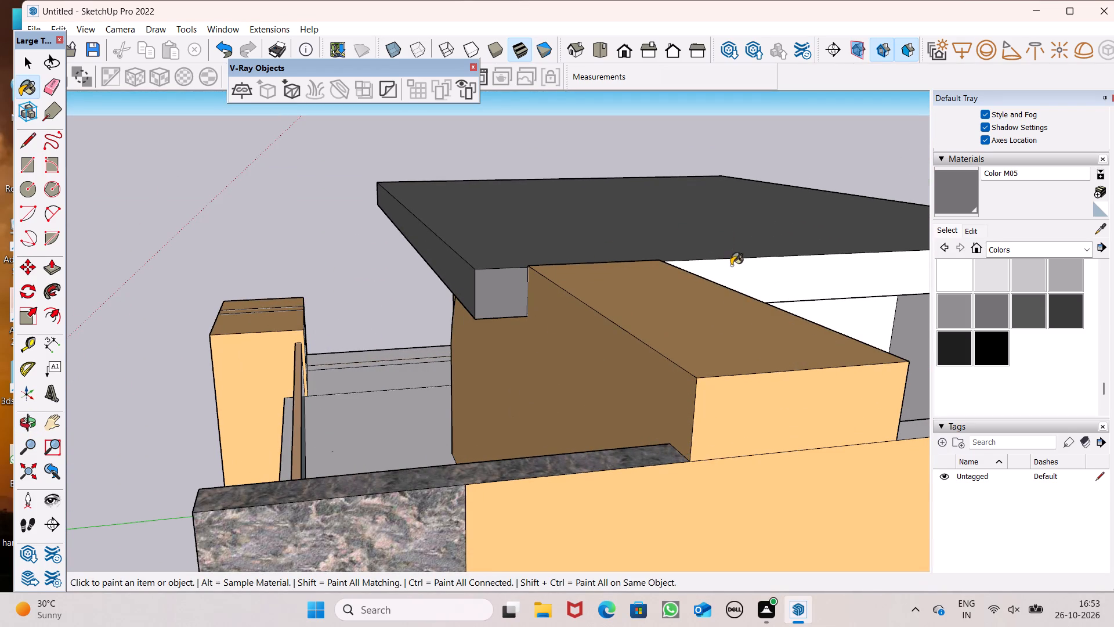
scroll(518, 232, down, 4)
middle_drag(516, 231, 50, 283)
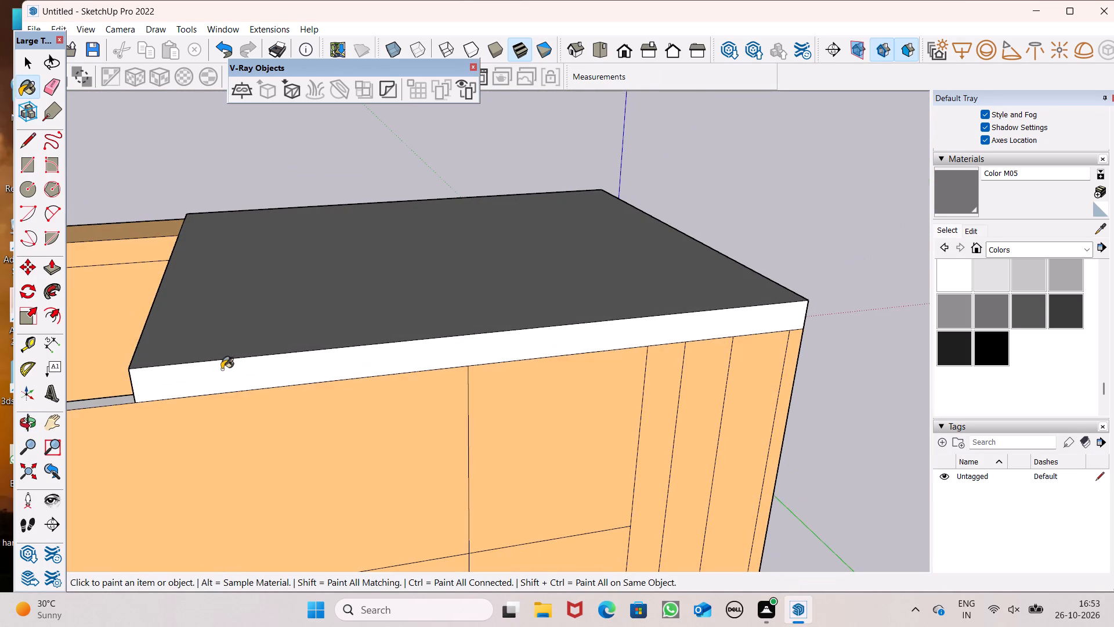
click(222, 369)
Push/Pull the roof slab's top face upward by 2 inches.
scroll(132, 324, down, 5)
middle_drag(179, 330, 1008, 294)
scroll(1005, 294, up, 1)
middle_drag(806, 305, 1058, 308)
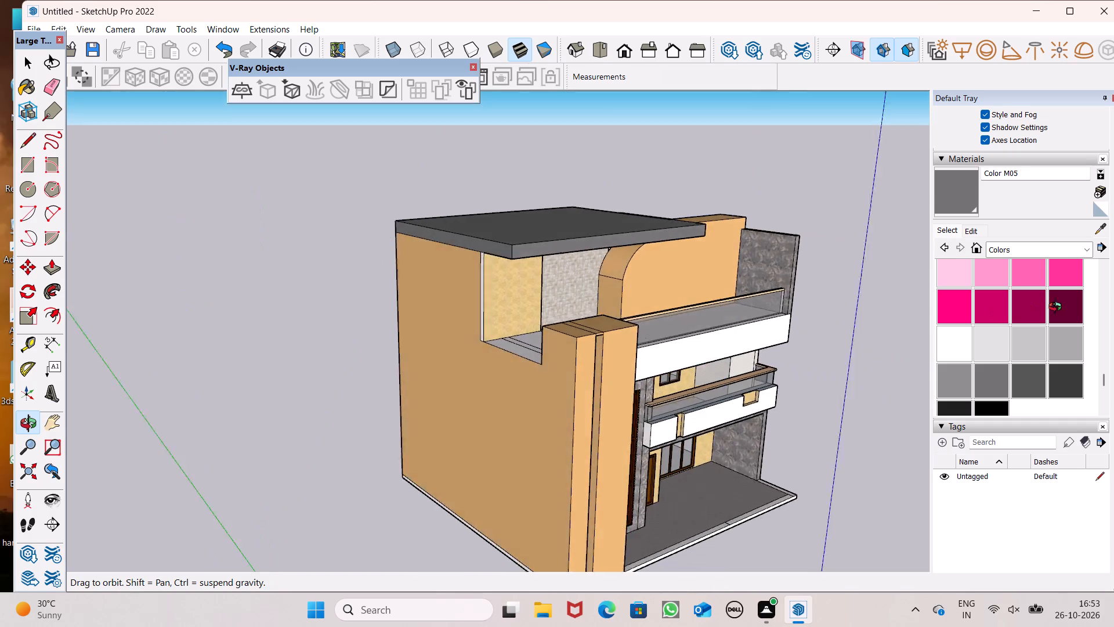
middle_drag(1058, 308, 794, 339)
scroll(727, 210, up, 6)
middle_drag(635, 275, 743, 413)
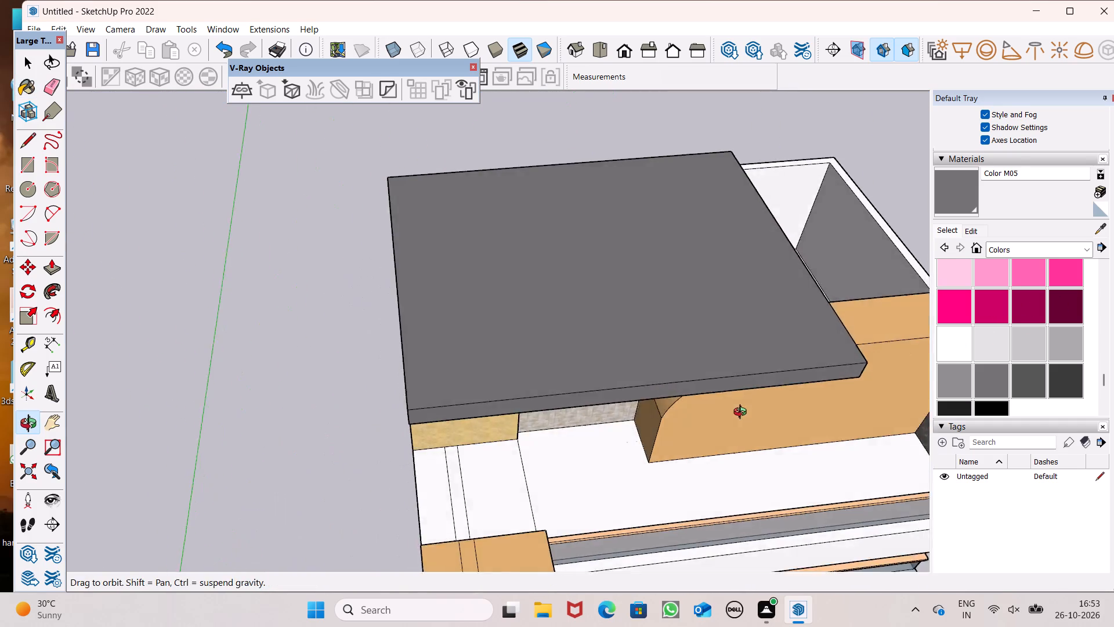
middle_drag(743, 413, 705, 416)
click(39, 278)
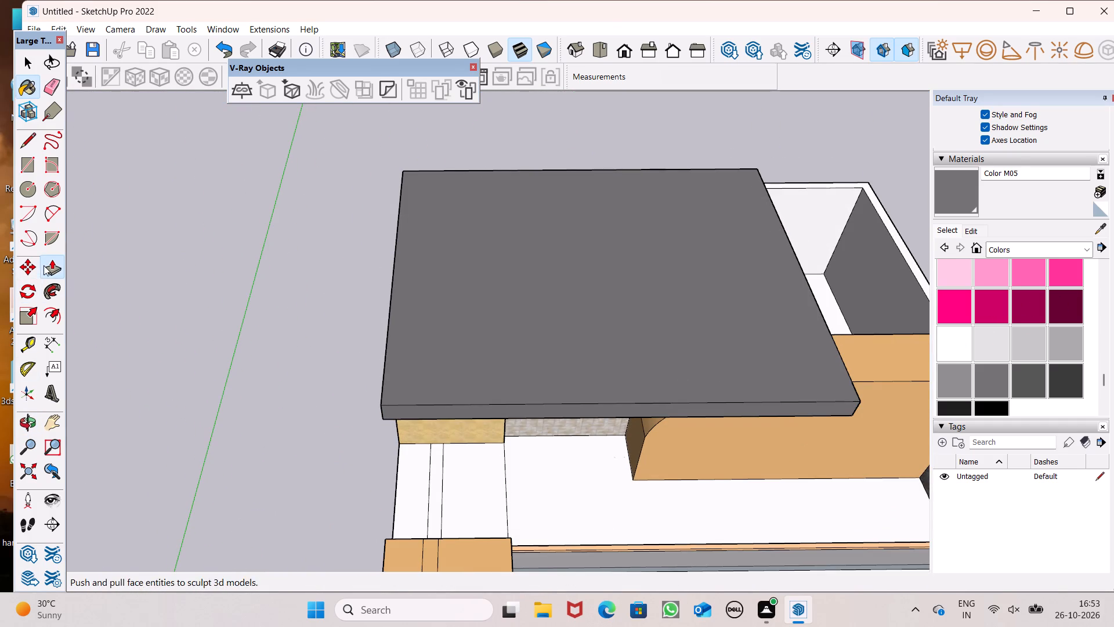
click(44, 265)
scroll(455, 435, up, 1)
middle_drag(455, 435, 570, 399)
scroll(534, 329, up, 5)
middle_drag(613, 352, 634, 329)
scroll(522, 333, up, 3)
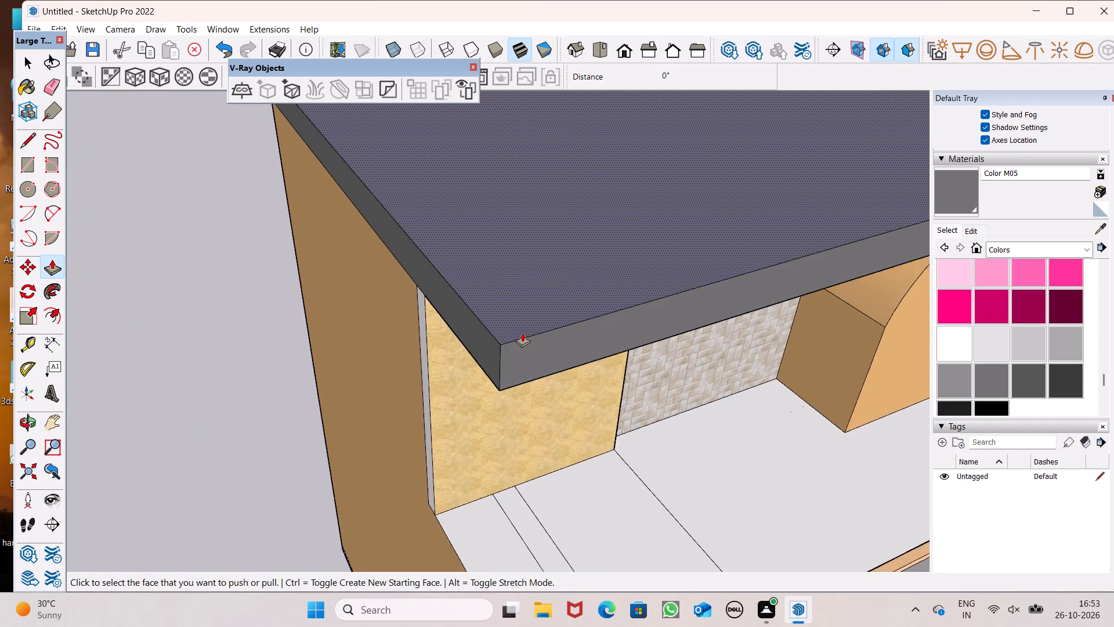
scroll(522, 333, up, 2)
drag(508, 333, 508, 322)
key(2)
key(shift+quotedbl)
key(Return)
Pull the front face of the slab's thin top strip outward about 7 9/16 inches as an overhanging lip.
scroll(472, 310, down, 3)
middle_drag(508, 330, 432, 233)
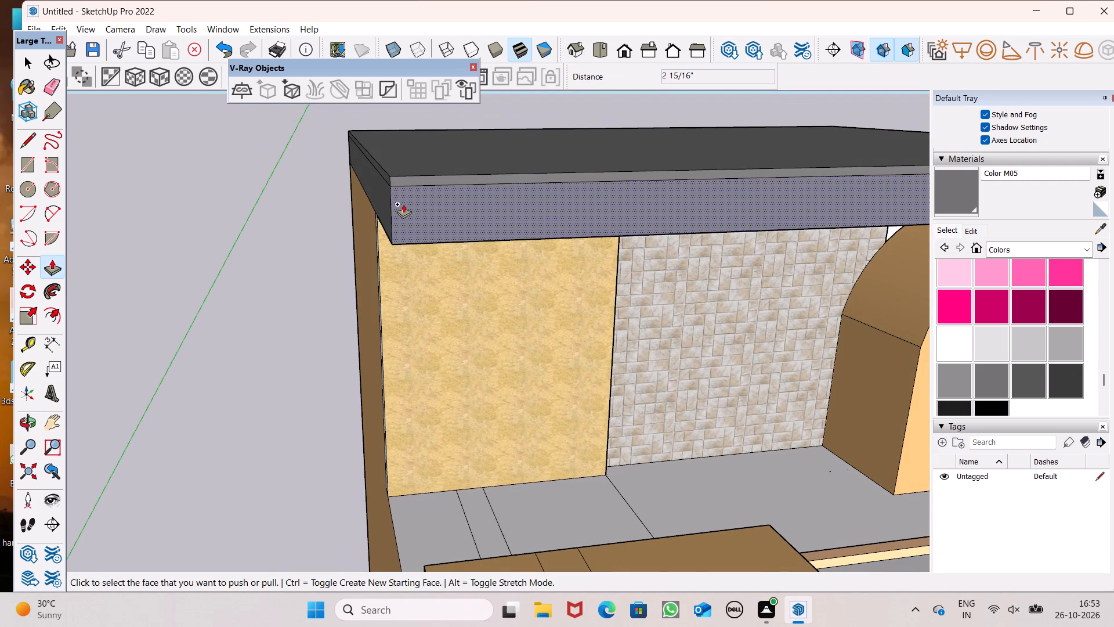
click(410, 180)
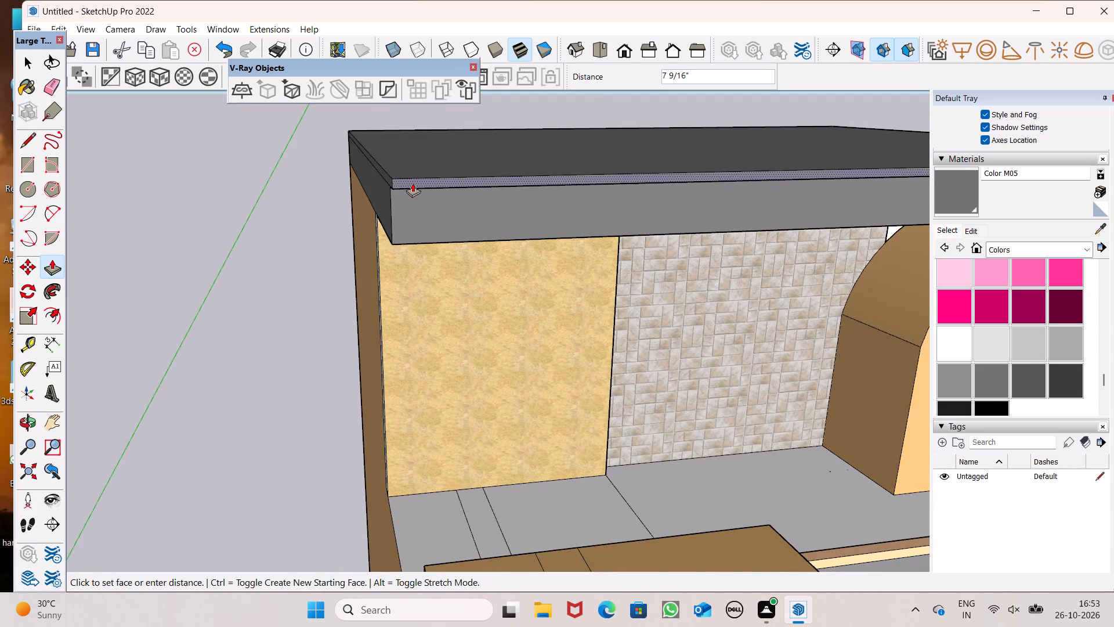
scroll(386, 193, down, 3)
middle_drag(440, 220, 144, 179)
Paint the narrow white face between the terrace's khaki wall and block-patterned wall with Stone Brushed Khaki from the Stone collection.
key(space)
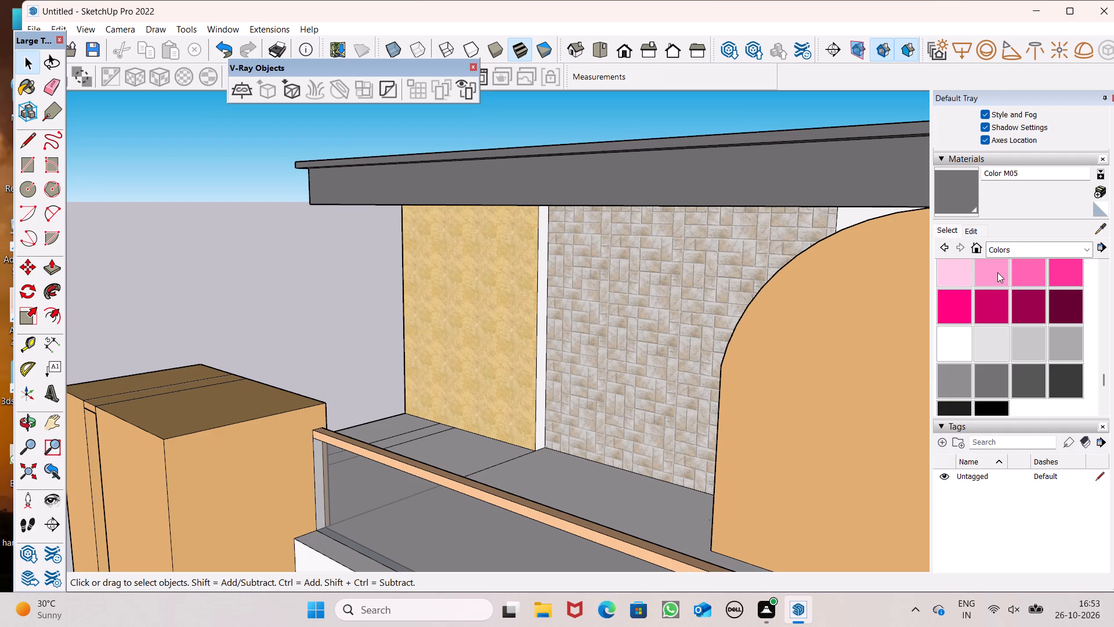
click(1012, 249)
click(1029, 383)
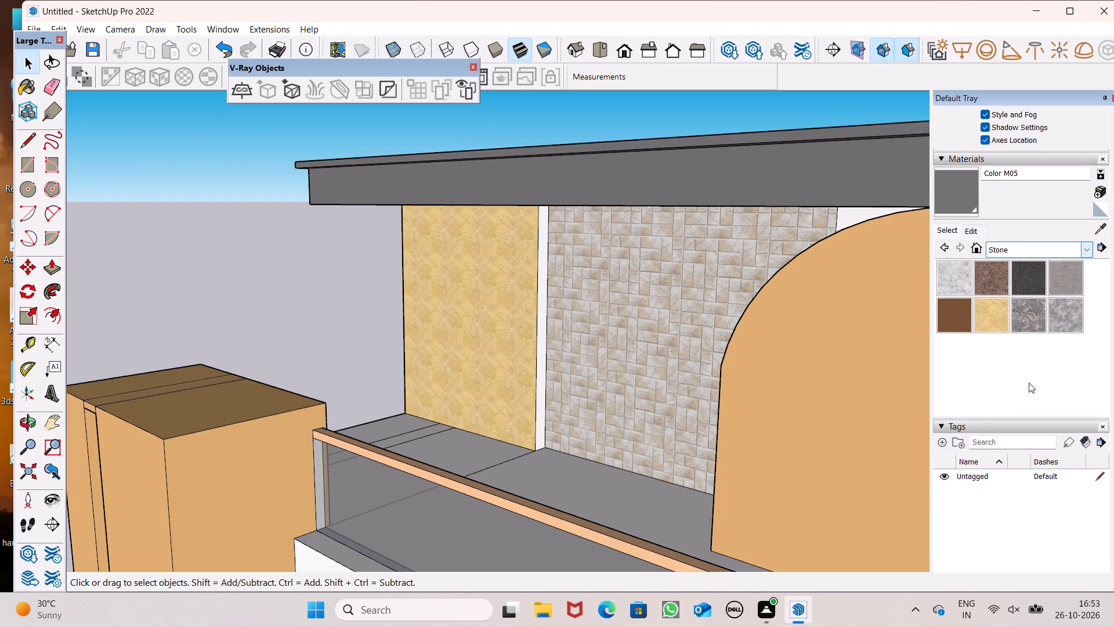
click(989, 316)
scroll(499, 275, up, 5)
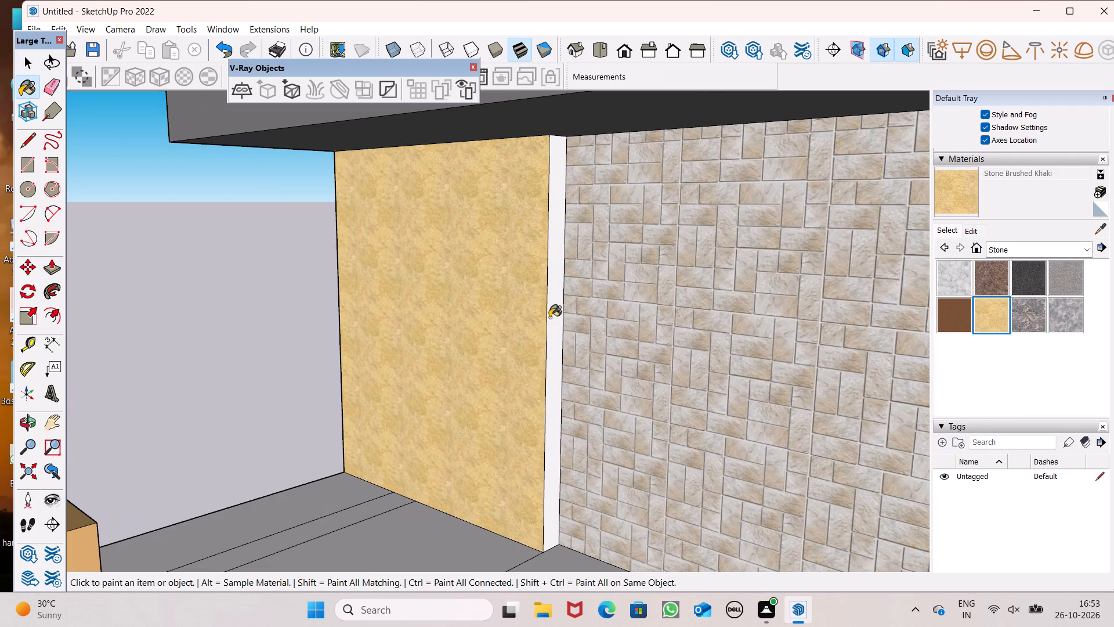
click(551, 319)
Erase the vertical edge between the side wall and the white strip beside the khaki terrace wall, plus the short leftover edge at its foot.
scroll(553, 319, down, 5)
middle_drag(560, 365, 396, 369)
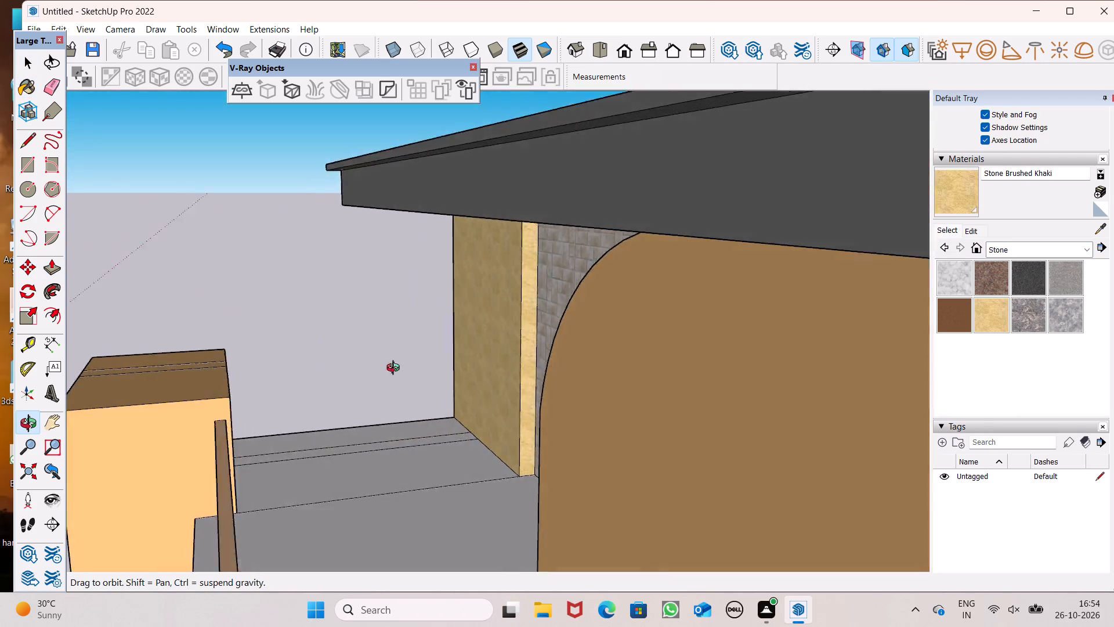
middle_drag(396, 369, 1044, 308)
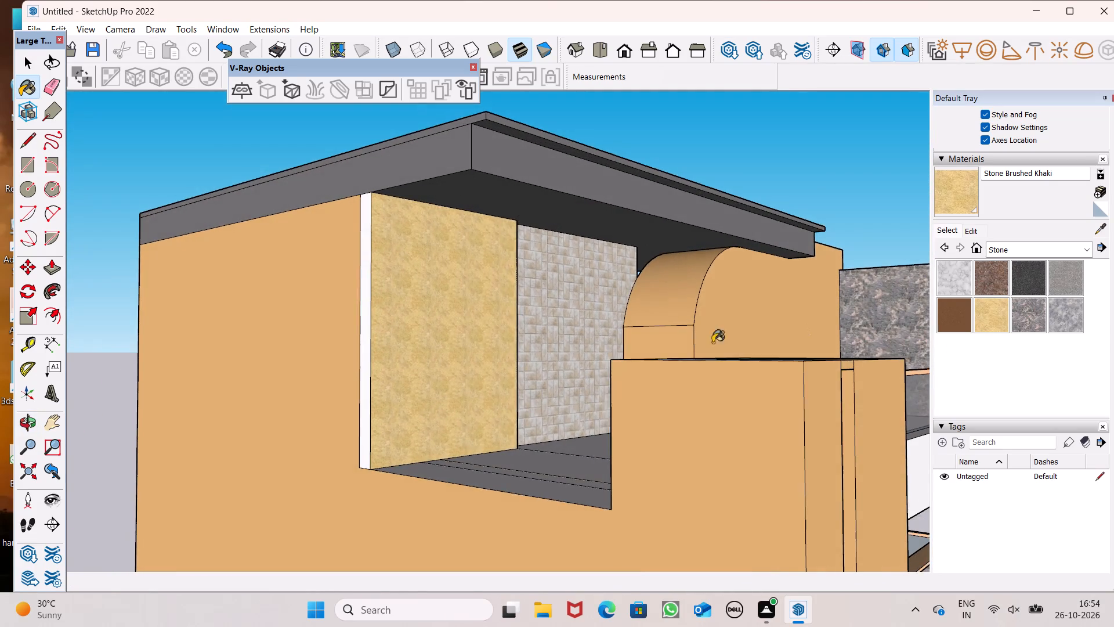
scroll(619, 355, up, 6)
scroll(417, 331, down, 5)
middle_drag(430, 376, 577, 412)
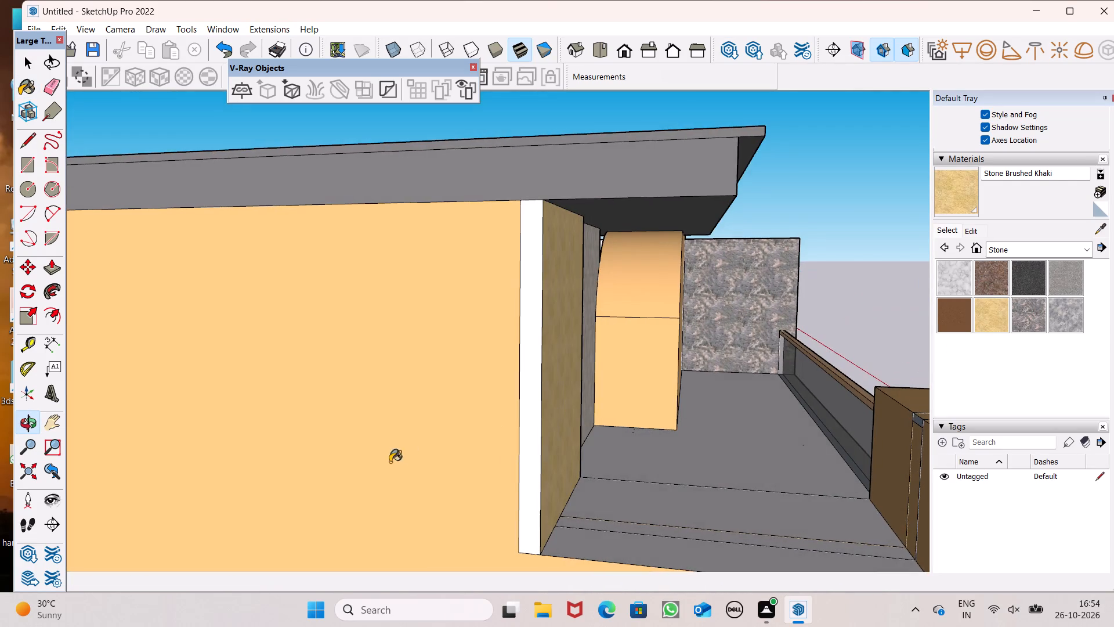
scroll(428, 456, up, 5)
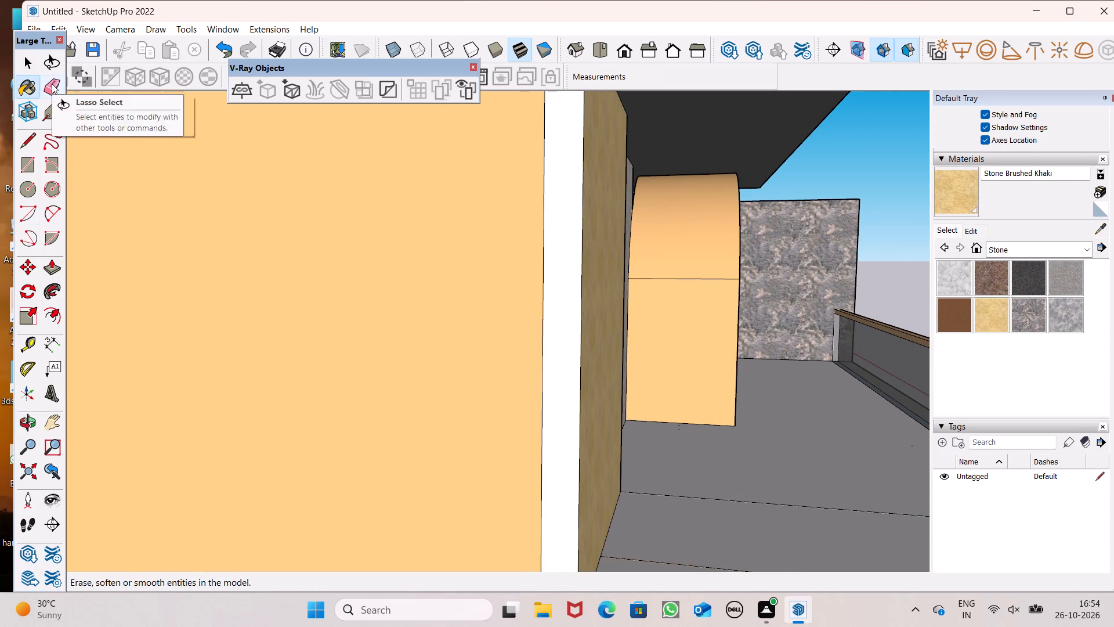
click(52, 84)
drag(547, 352, 541, 356)
scroll(523, 329, down, 5)
middle_drag(570, 345, 554, 357)
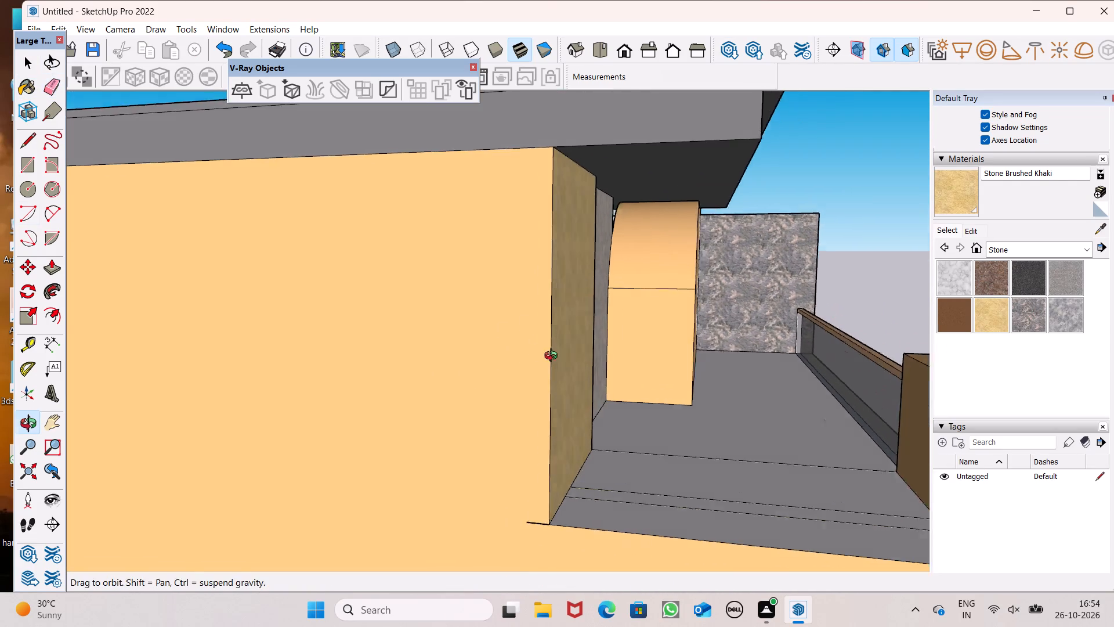
middle_drag(554, 357, 499, 369)
scroll(499, 369, up, 1)
scroll(545, 307, down, 6)
scroll(503, 444, up, 5)
click(473, 445)
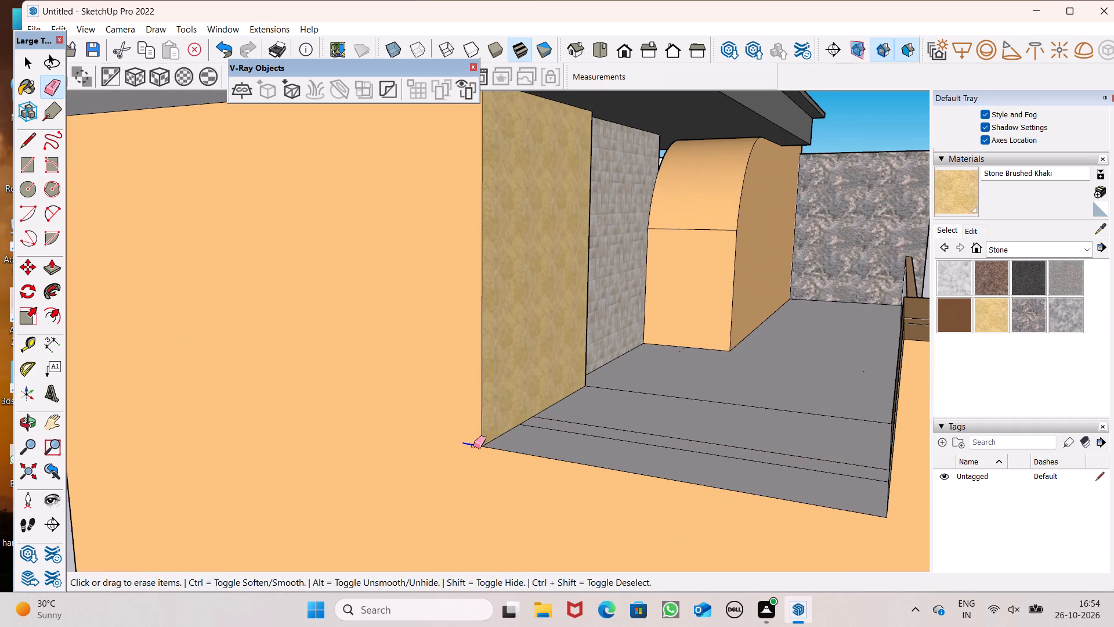
Inspect the whole house from the front and both sides for remaining unfinished exterior areas.
scroll(481, 359, down, 6)
middle_drag(570, 410, 451, 410)
scroll(461, 356, down, 5)
middle_drag(467, 379, 232, 277)
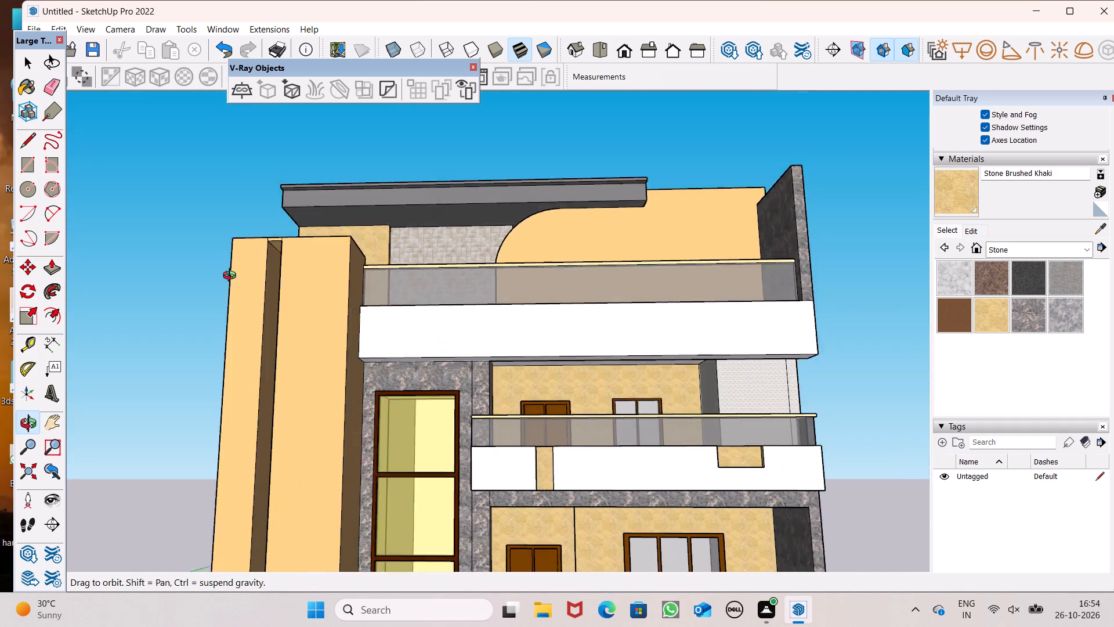
middle_drag(232, 277, 220, 289)
scroll(578, 176, down, 5)
scroll(595, 246, down, 2)
middle_drag(699, 300, 404, 430)
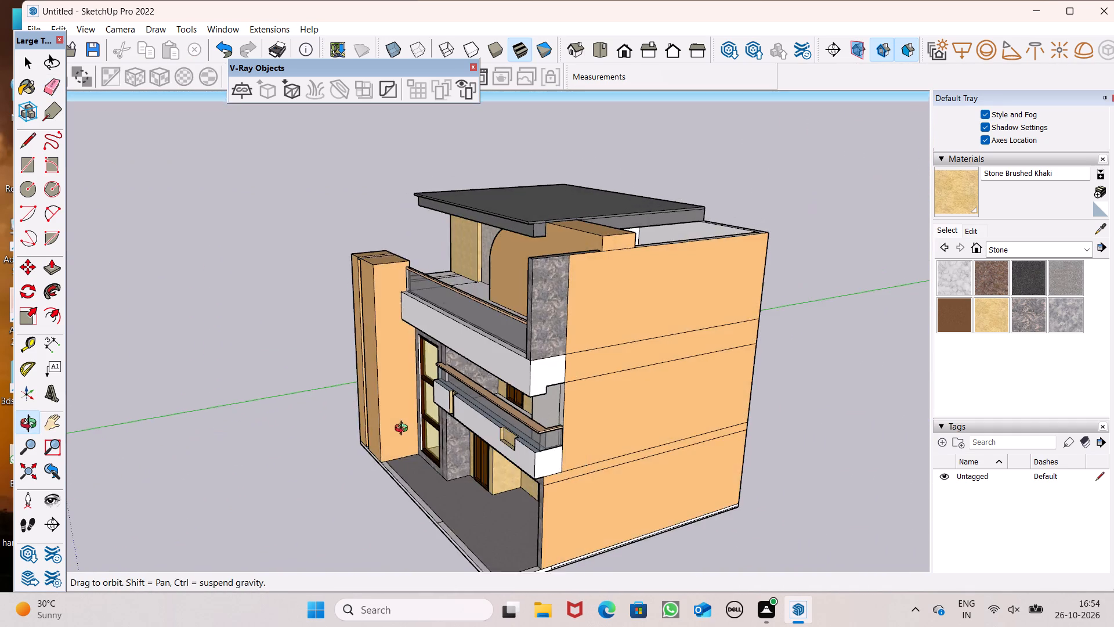
middle_drag(404, 430, 677, 419)
scroll(672, 406, up, 1)
scroll(639, 369, down, 4)
middle_drag(621, 452, 735, 466)
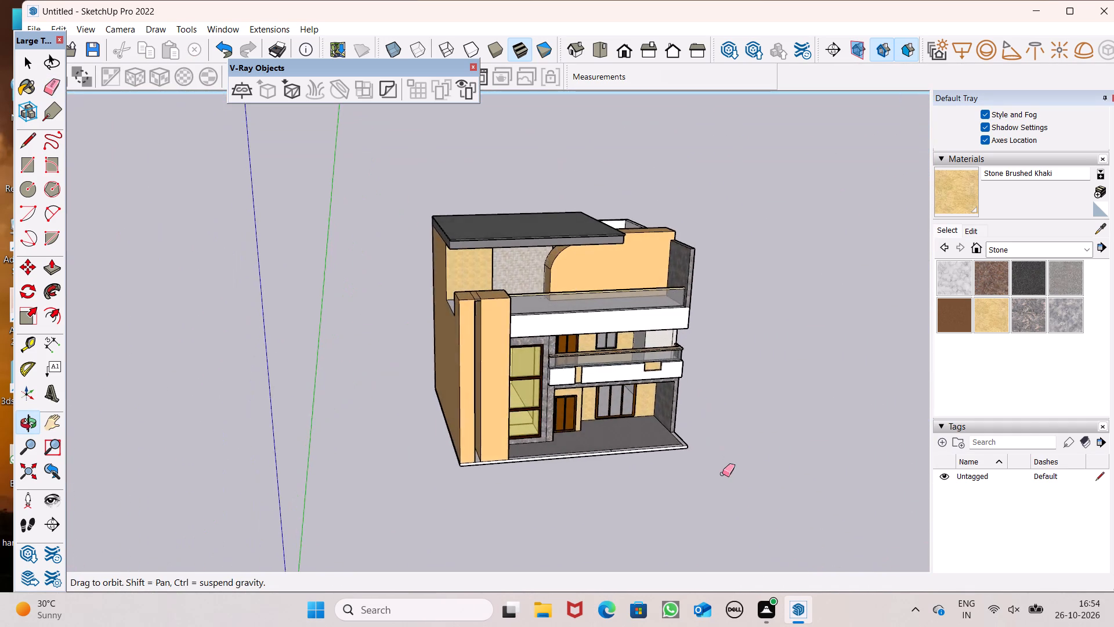
scroll(722, 474, up, 4)
scroll(688, 275, down, 2)
middle_drag(683, 380, 642, 501)
Pull the porch slab's front border strip beside the tall pillars up 6' to form a boundary wall.
scroll(585, 496, up, 4)
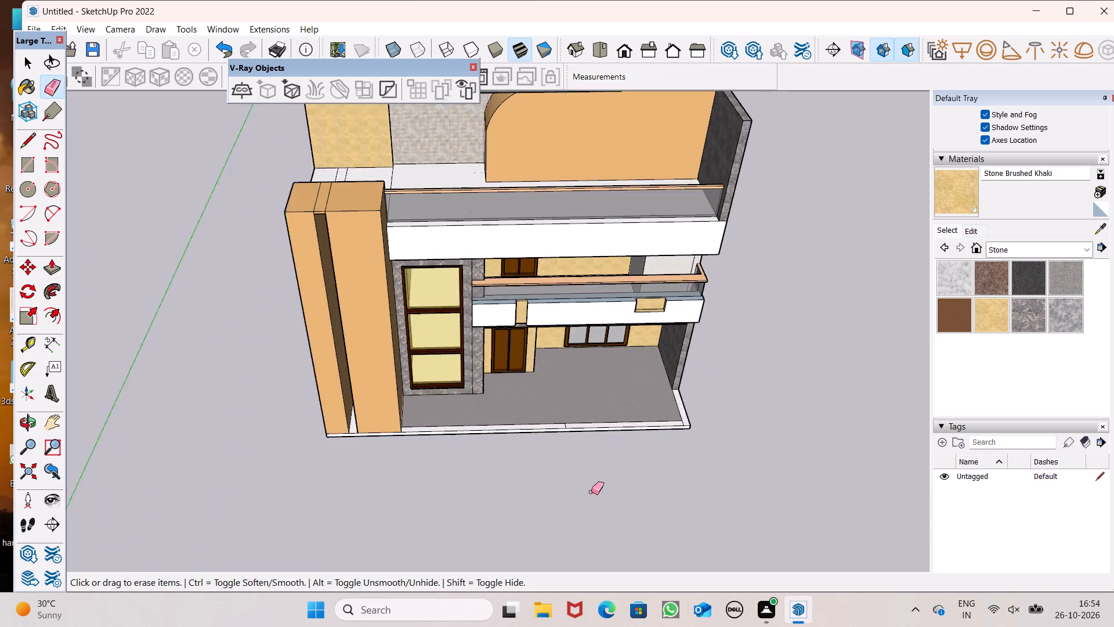
scroll(591, 492, up, 2)
scroll(570, 447, up, 2)
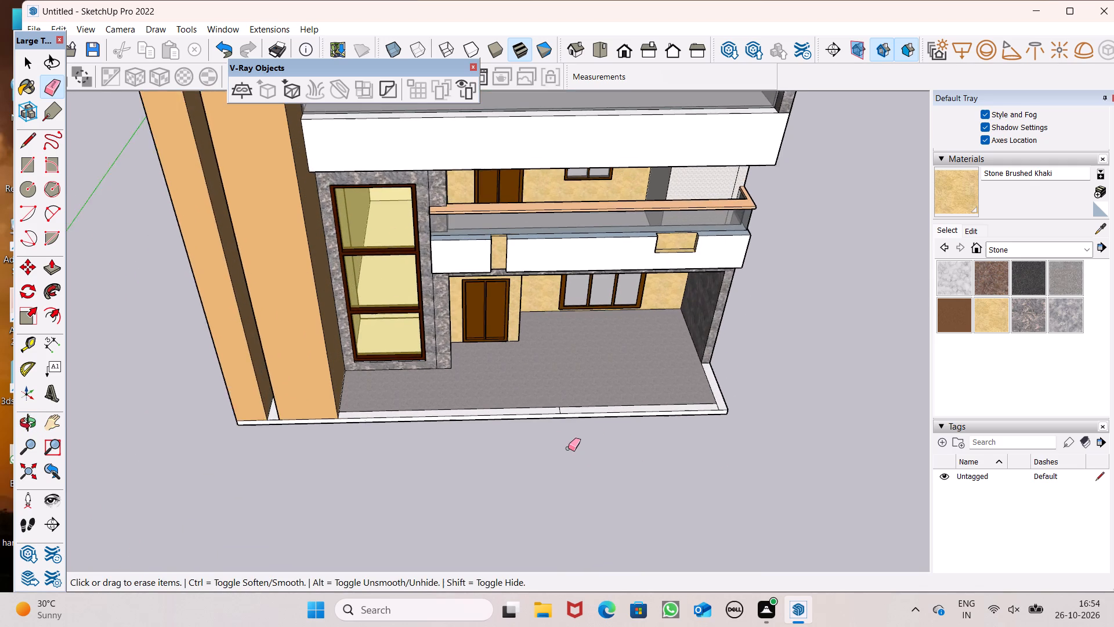
scroll(568, 448, up, 1)
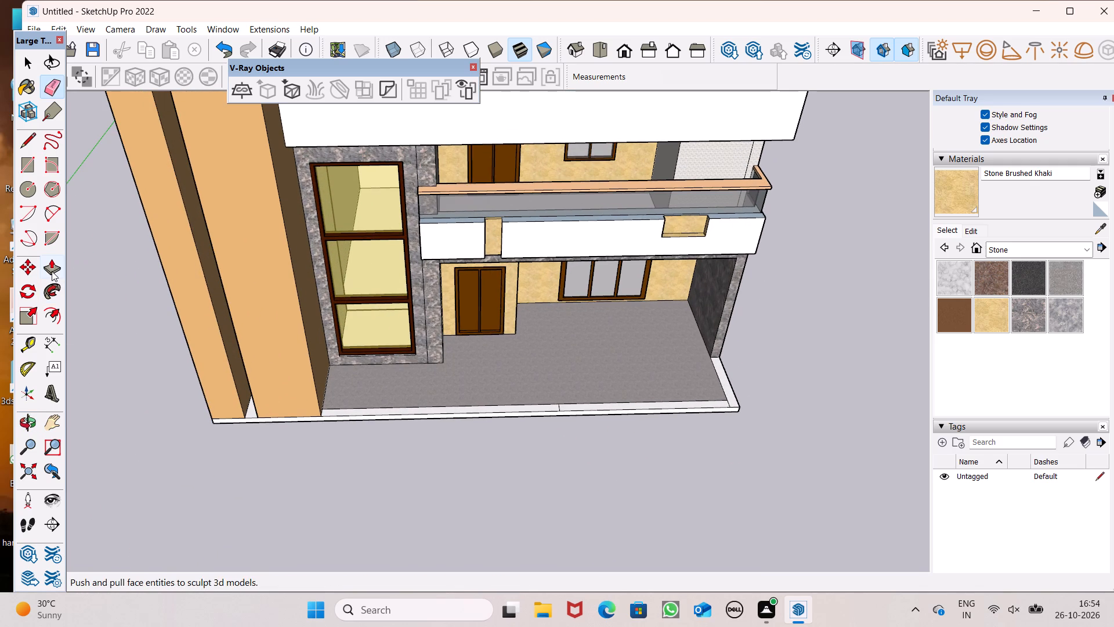
click(52, 271)
scroll(343, 356, up, 4)
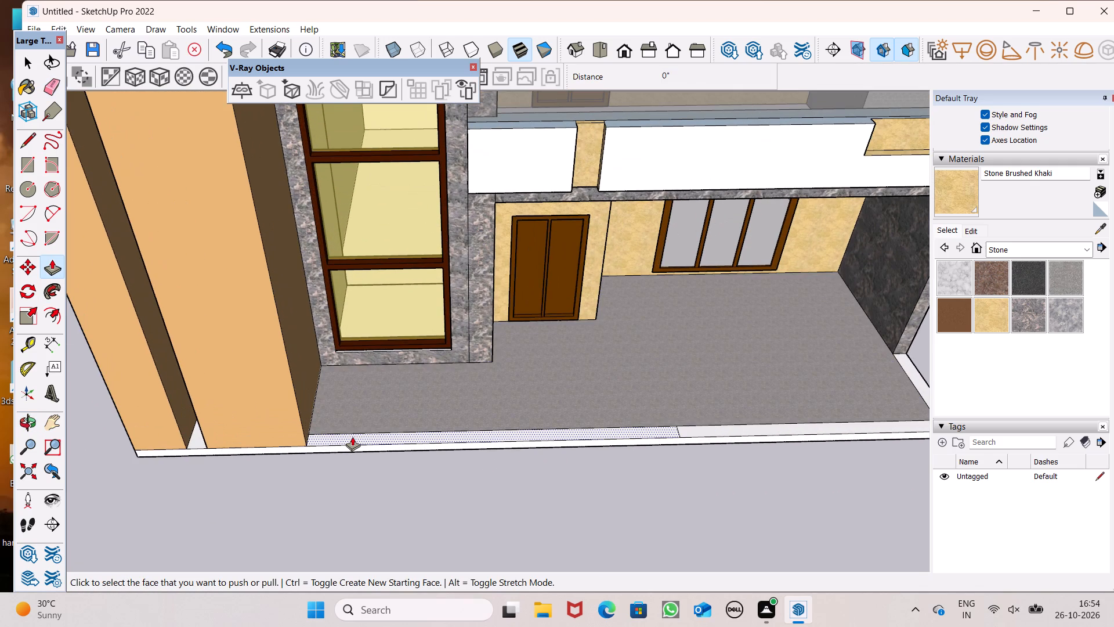
drag(361, 439, 359, 367)
text(6')
key(Return)
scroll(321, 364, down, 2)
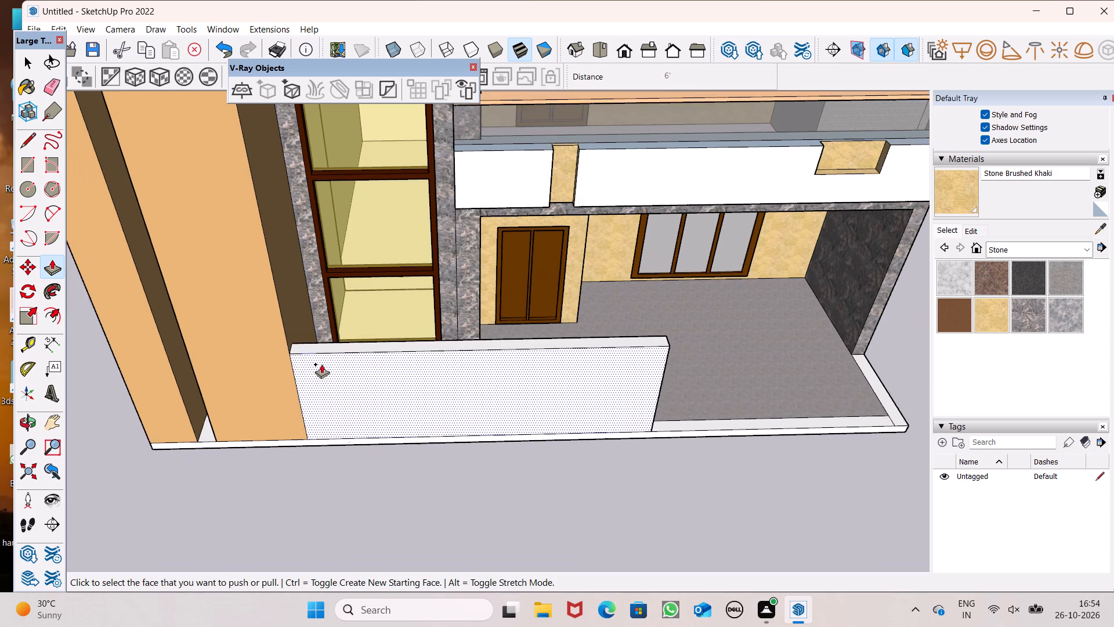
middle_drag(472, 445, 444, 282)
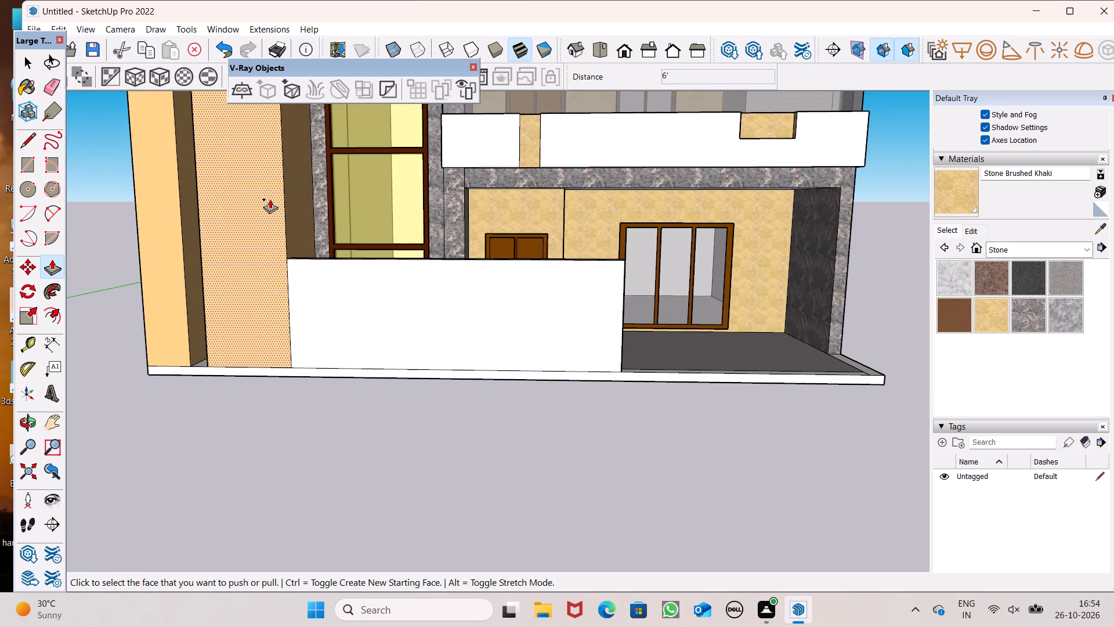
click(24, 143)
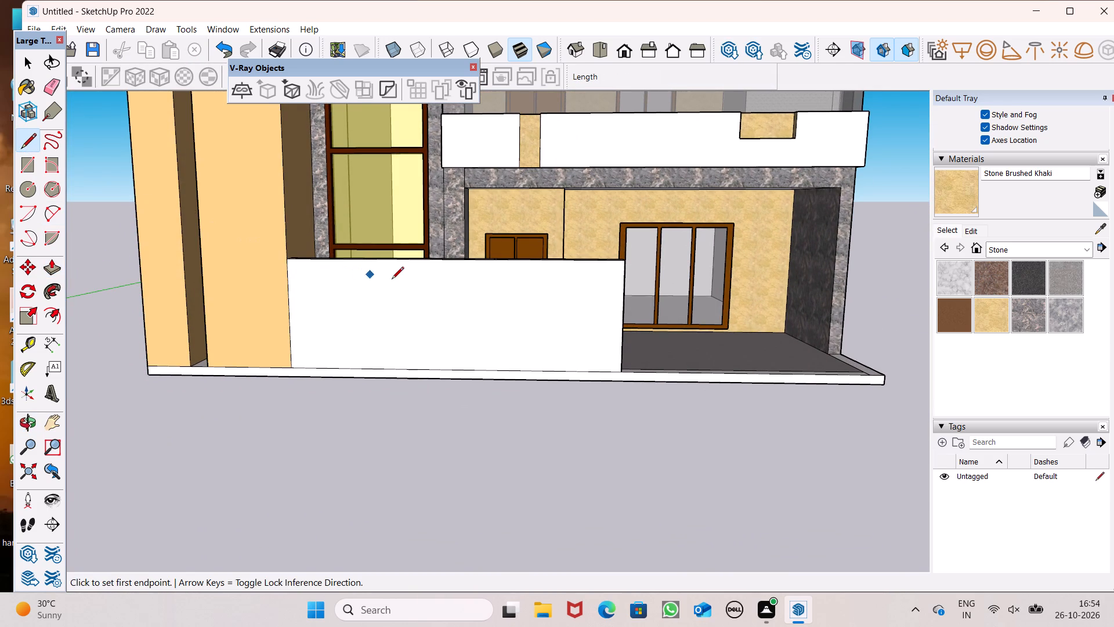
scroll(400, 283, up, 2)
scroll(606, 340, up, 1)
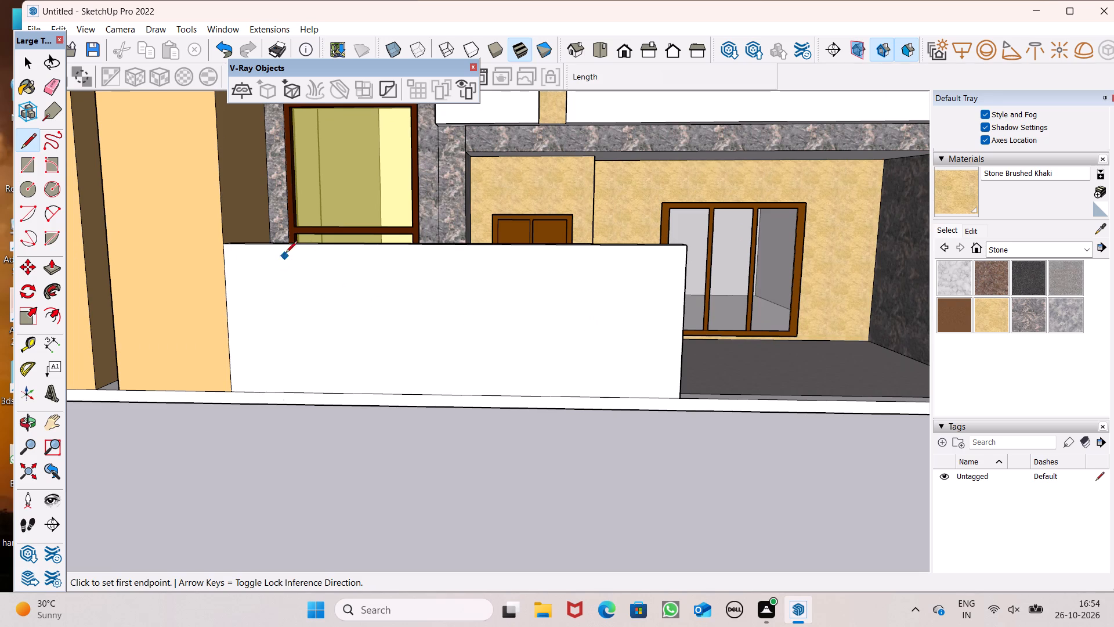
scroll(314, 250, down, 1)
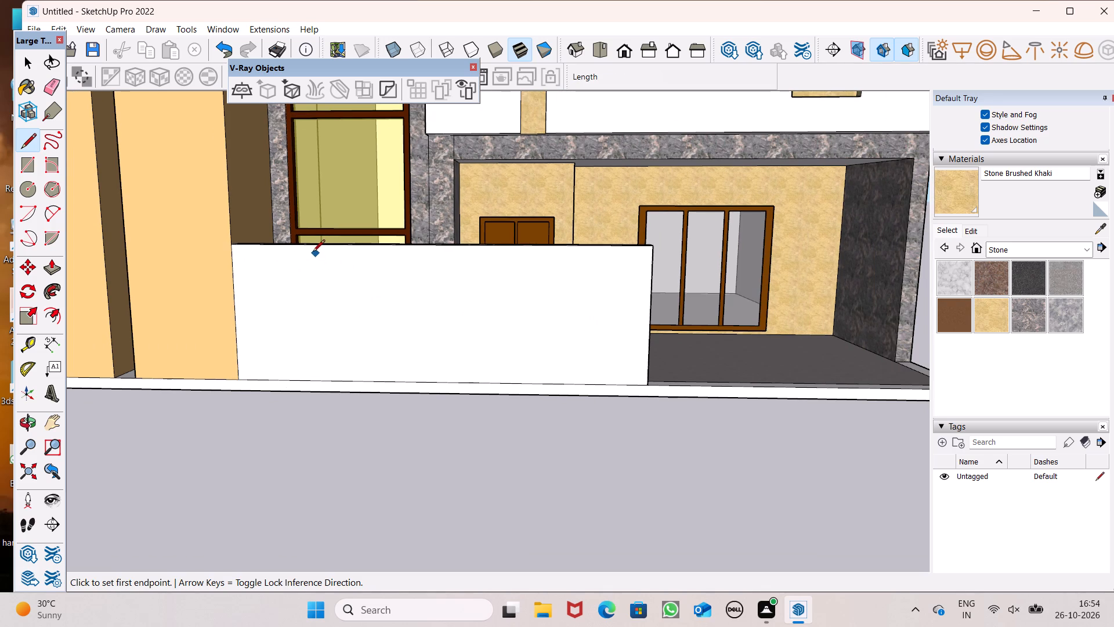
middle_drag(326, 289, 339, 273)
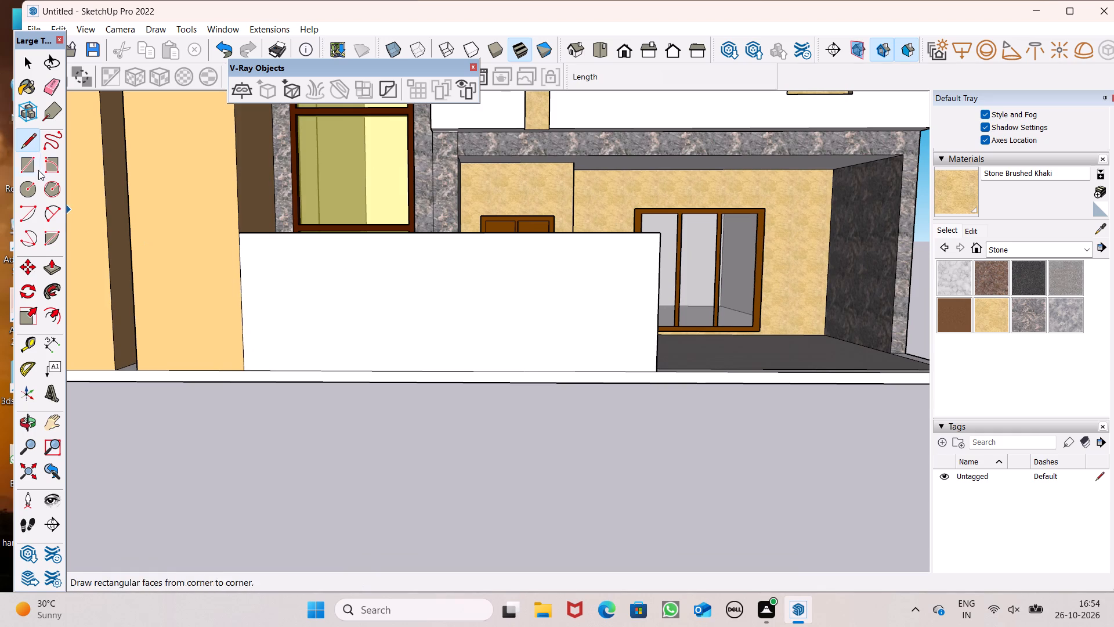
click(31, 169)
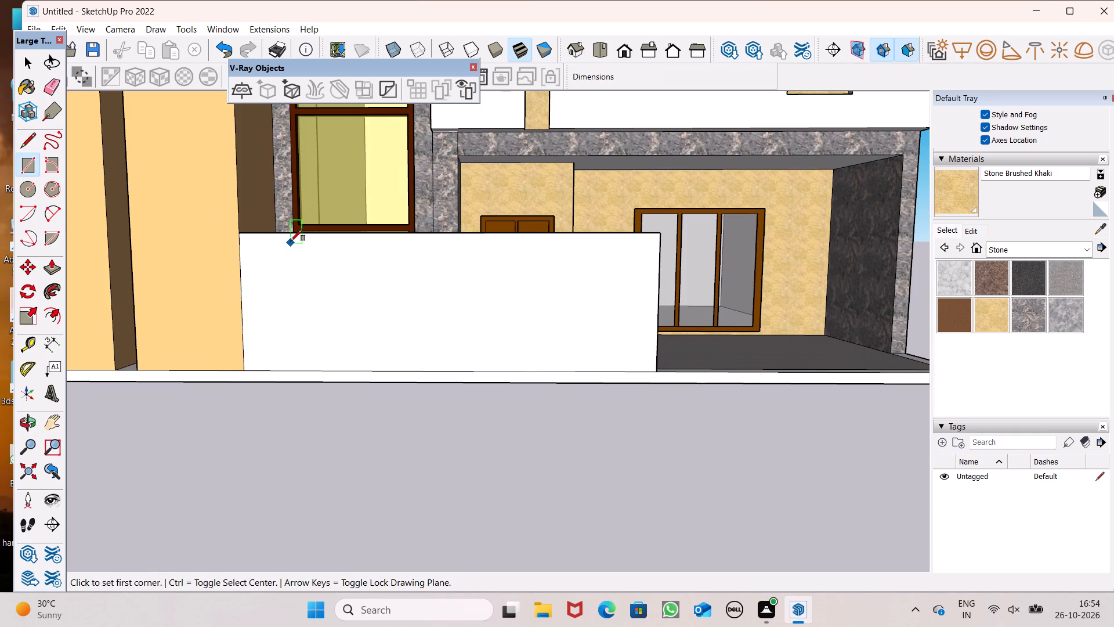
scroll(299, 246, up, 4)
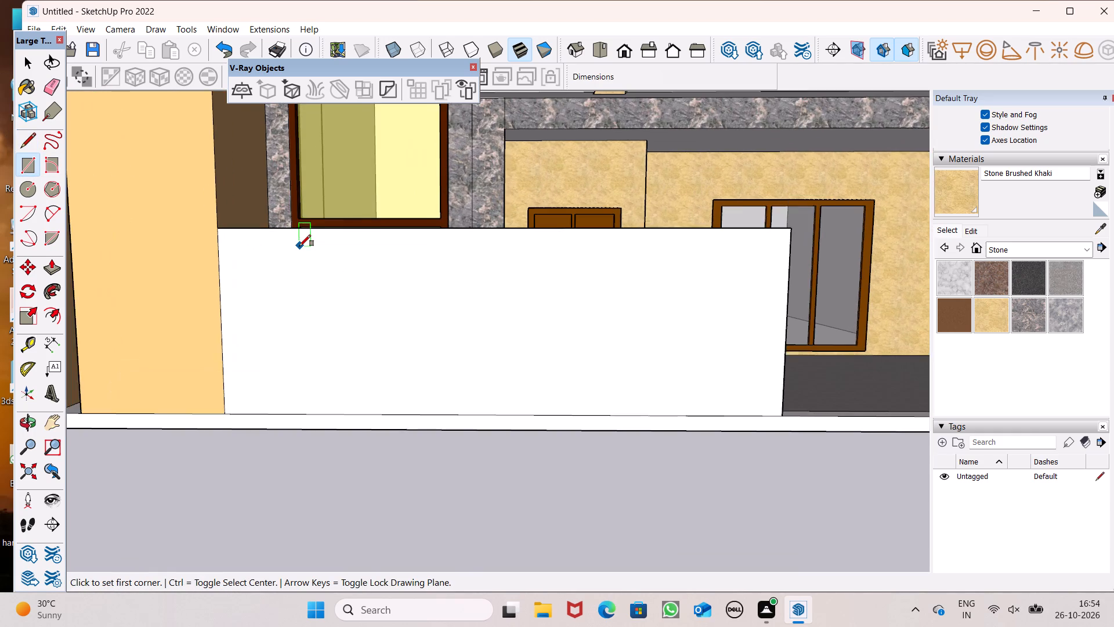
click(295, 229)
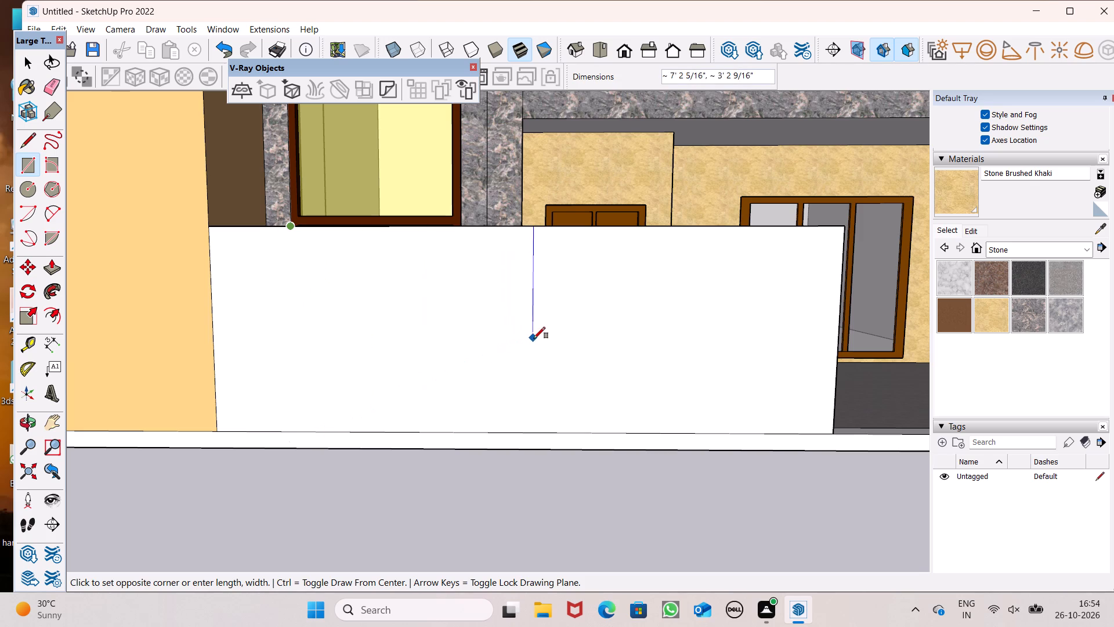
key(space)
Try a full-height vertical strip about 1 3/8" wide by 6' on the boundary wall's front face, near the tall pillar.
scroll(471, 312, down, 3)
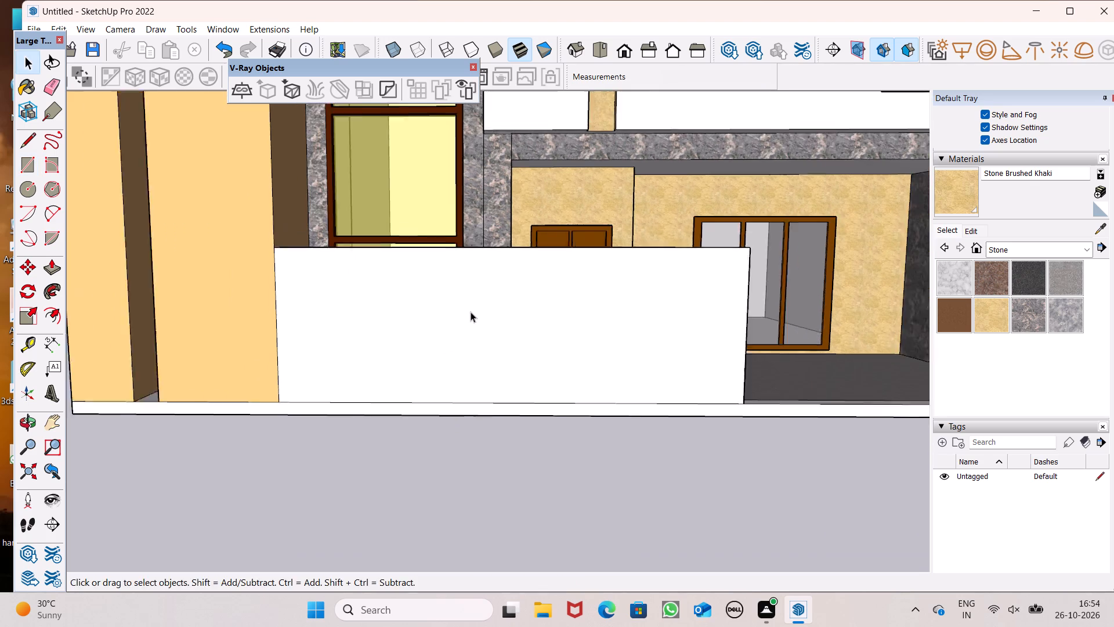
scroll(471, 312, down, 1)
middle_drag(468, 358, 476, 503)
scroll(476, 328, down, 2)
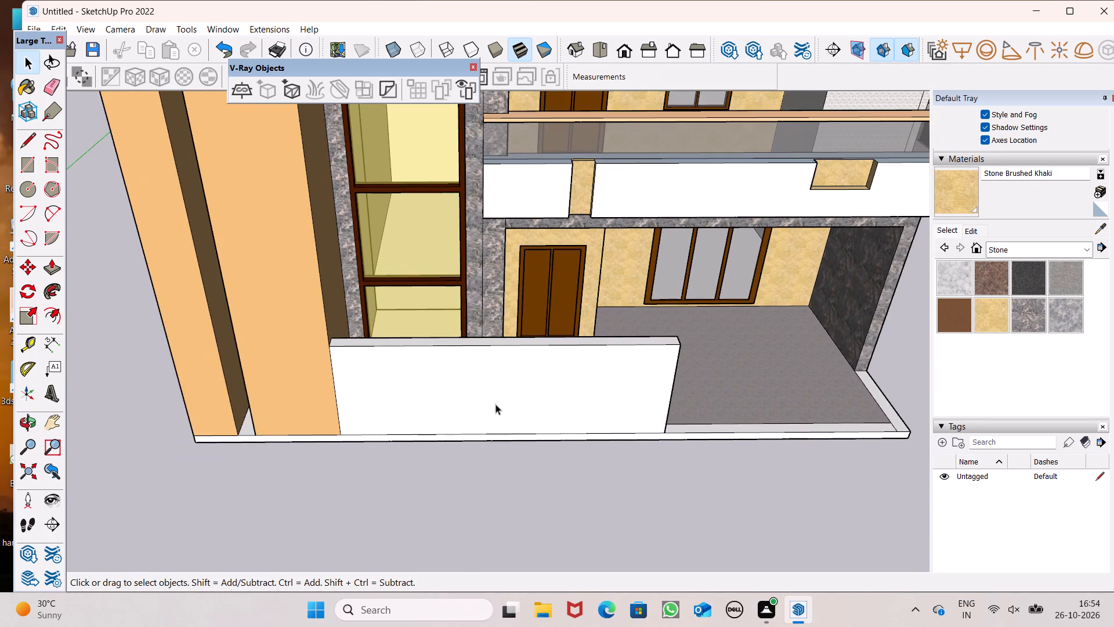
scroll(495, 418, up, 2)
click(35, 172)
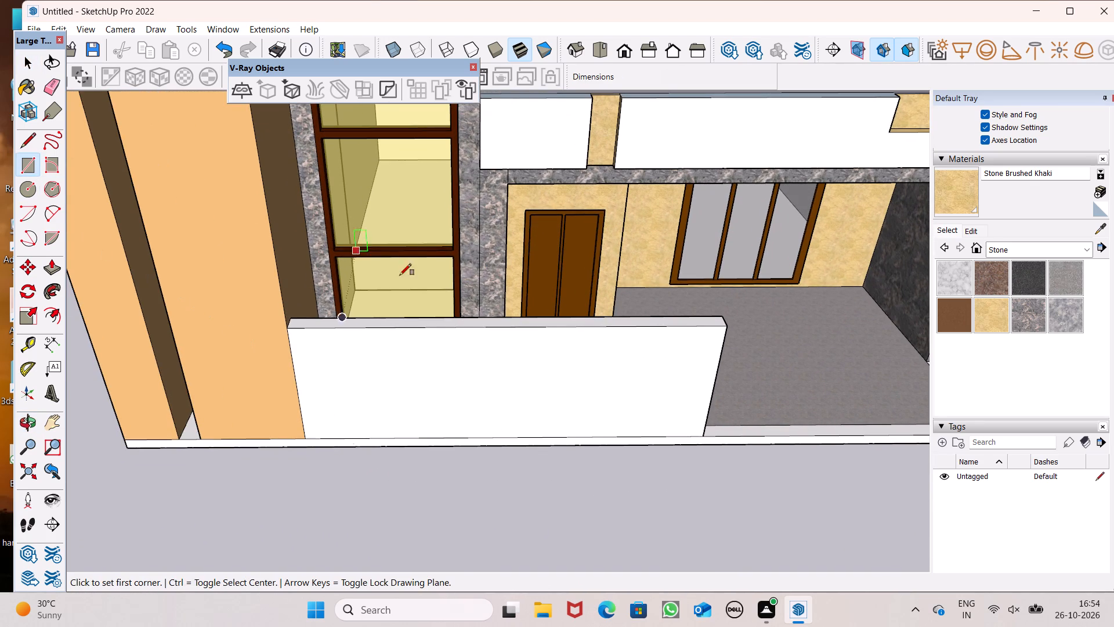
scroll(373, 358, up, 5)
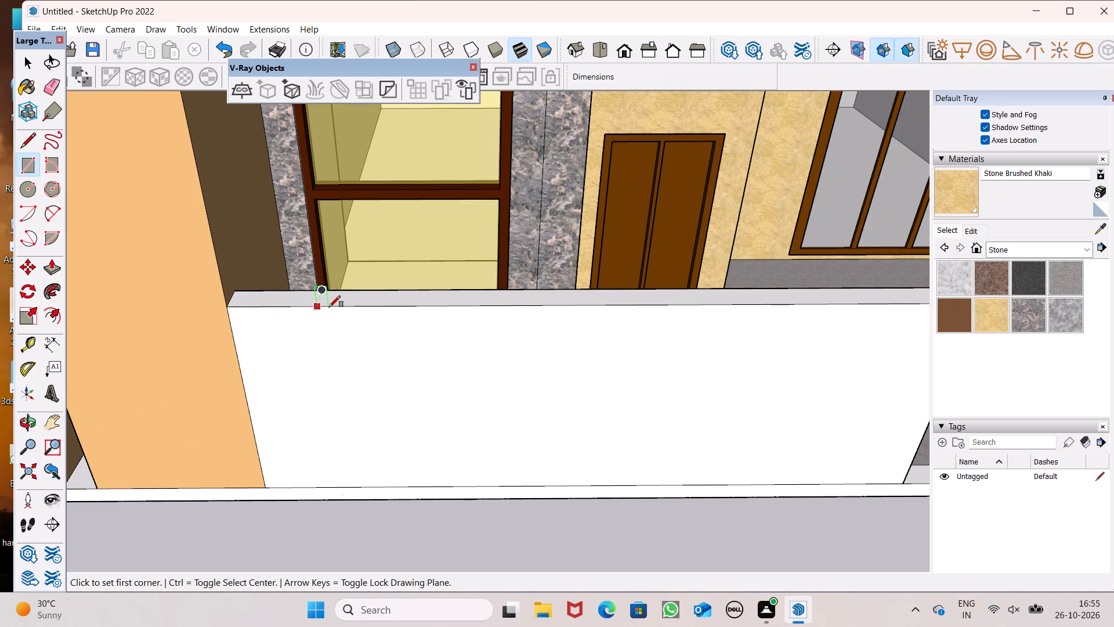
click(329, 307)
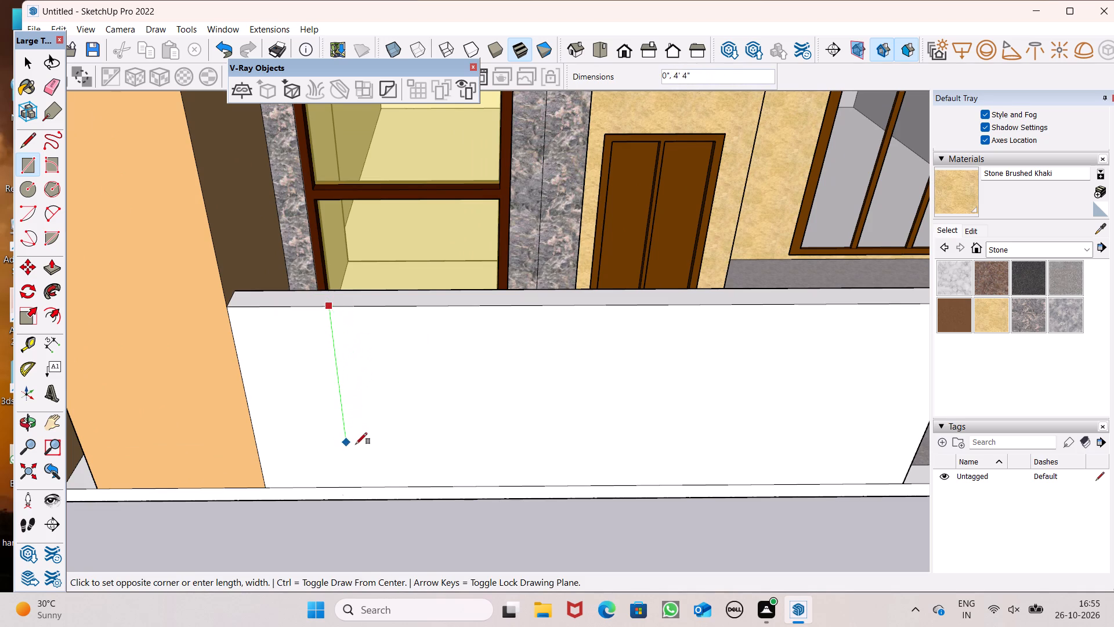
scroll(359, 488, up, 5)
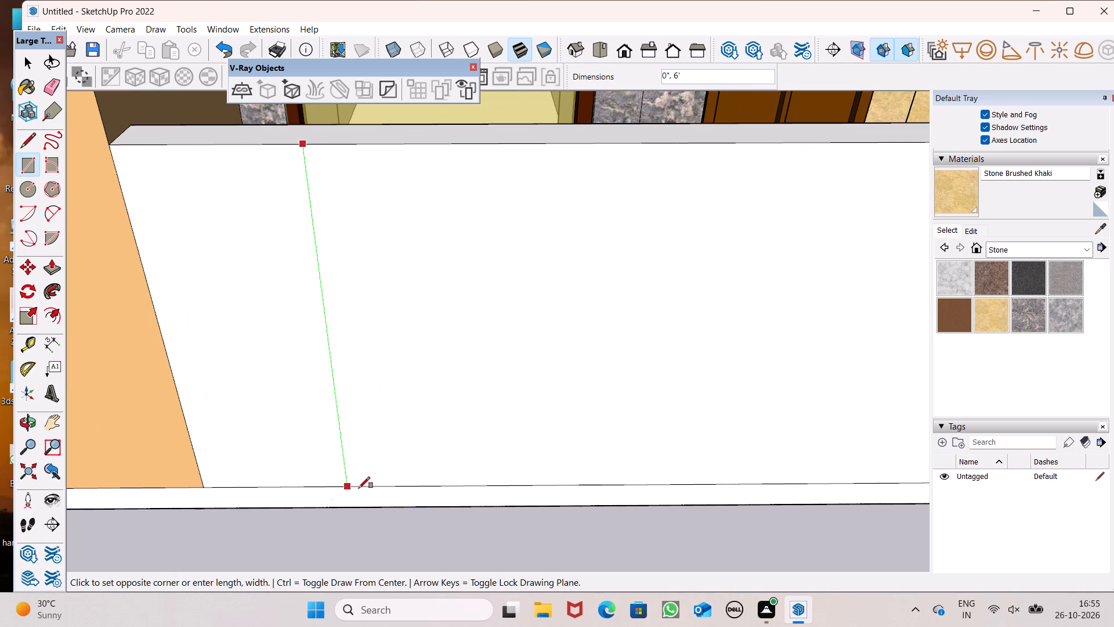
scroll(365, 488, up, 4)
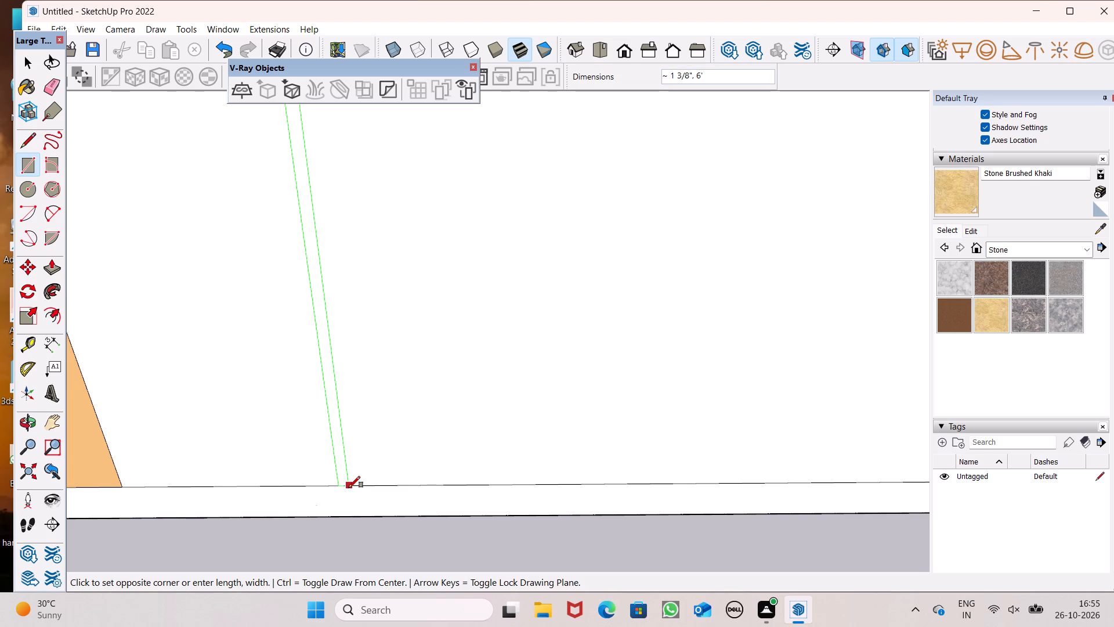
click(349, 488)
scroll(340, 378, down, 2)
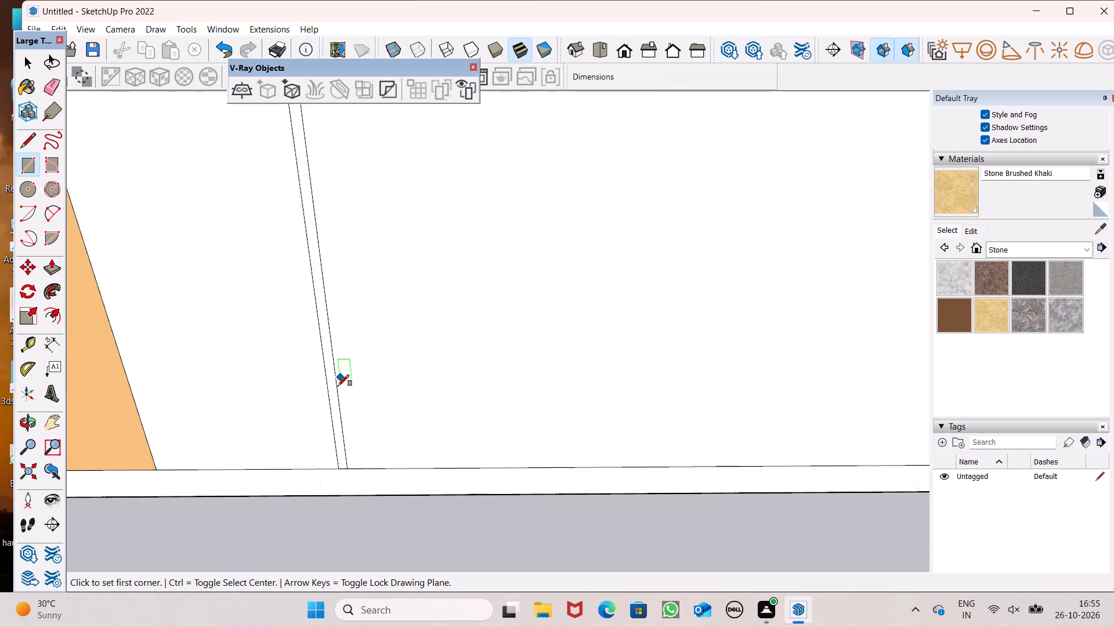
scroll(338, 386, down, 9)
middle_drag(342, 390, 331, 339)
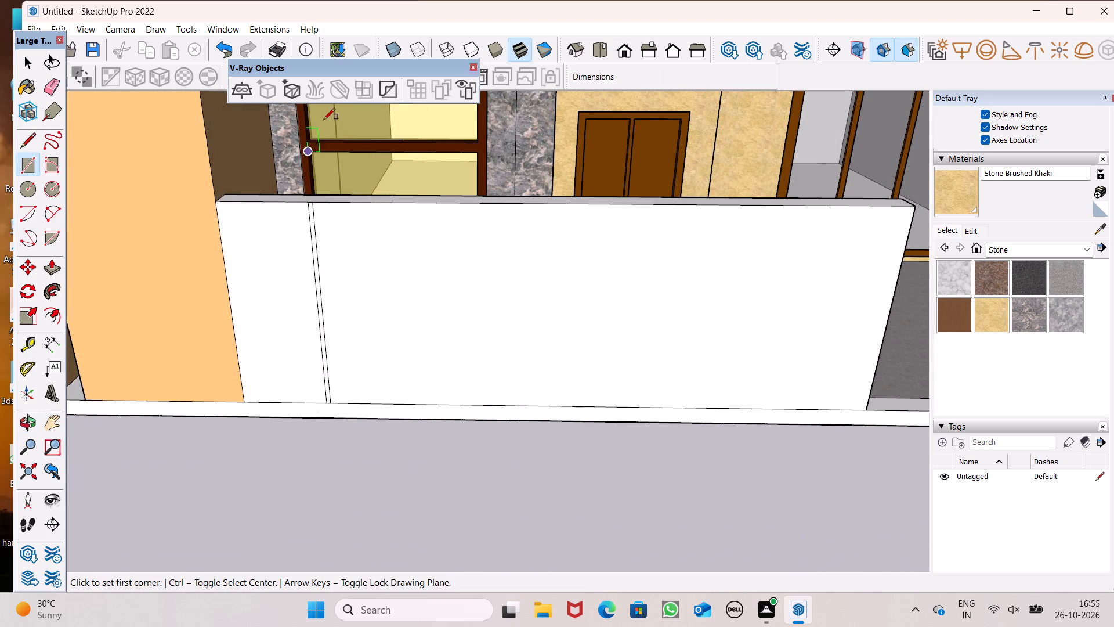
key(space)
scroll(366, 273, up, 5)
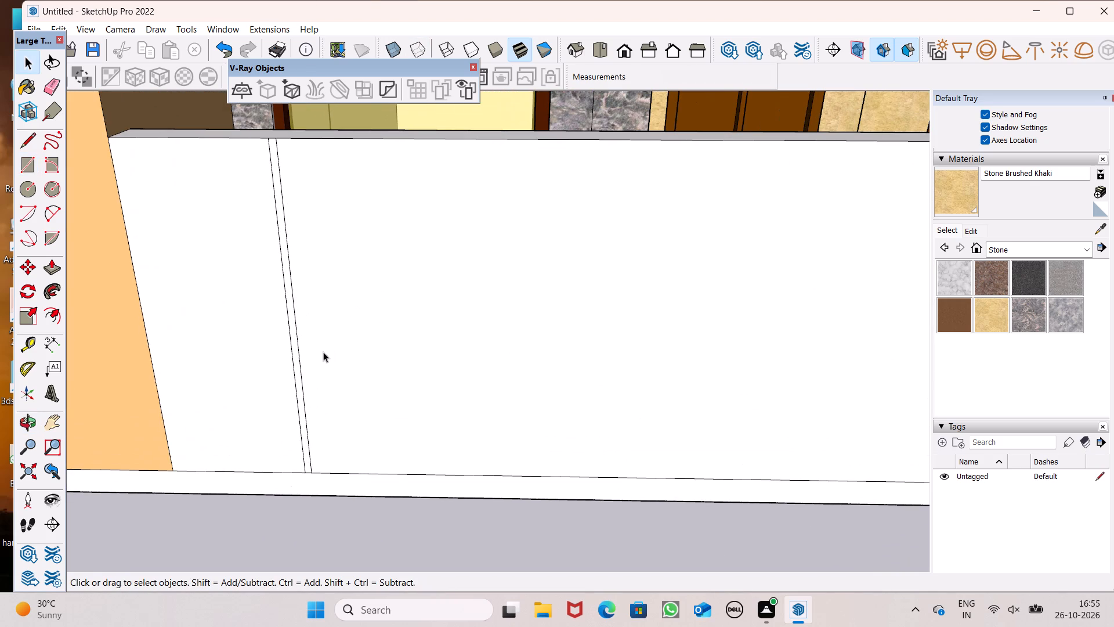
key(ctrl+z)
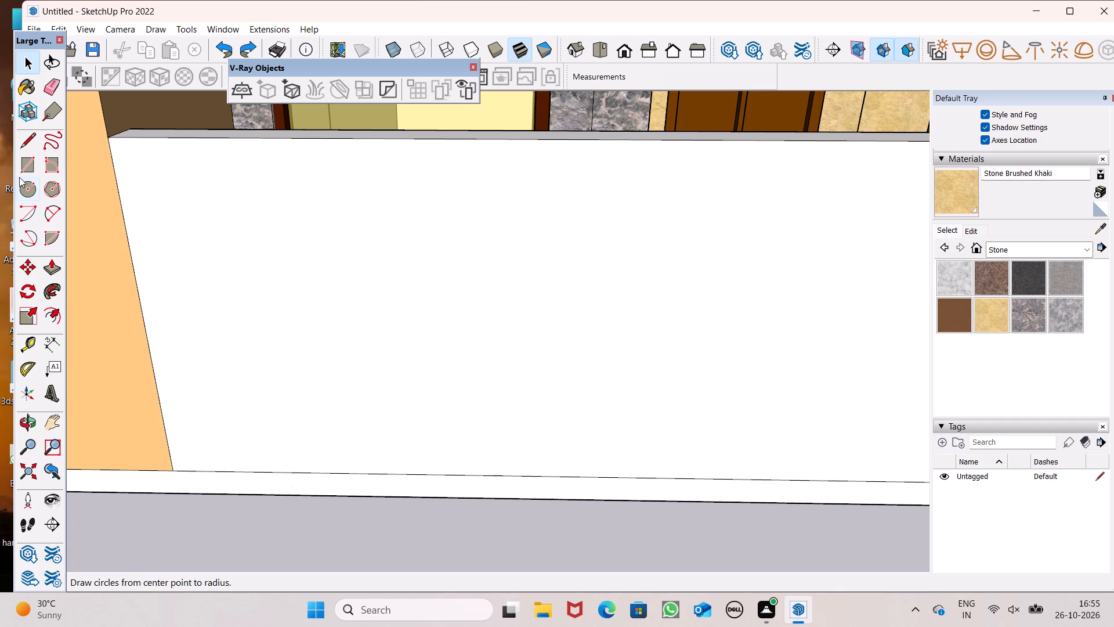
Draw a very narrow full-height rectangle about 1/16" wide by 6' on the boundary wall's front face, near the tall pillar.
click(28, 164)
middle_drag(370, 268, 449, 271)
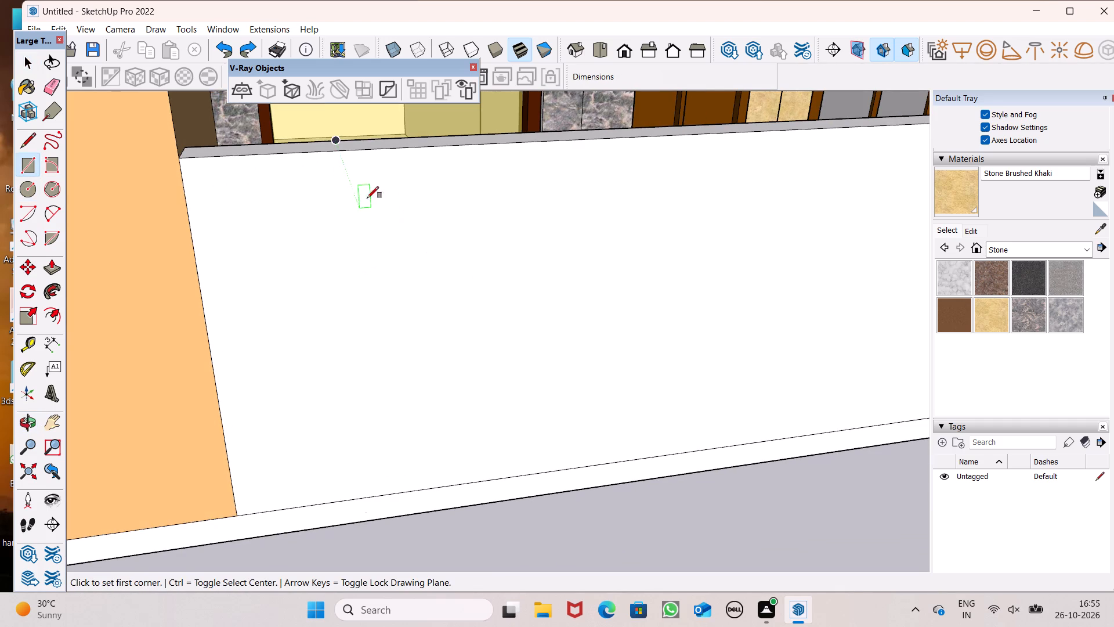
scroll(366, 181, down, 3)
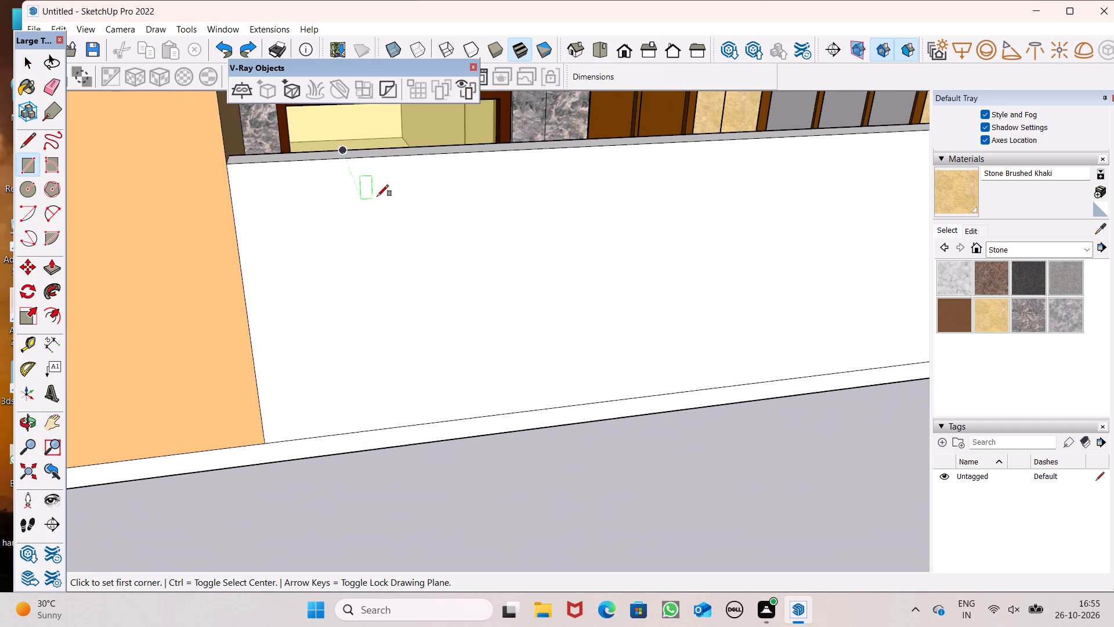
scroll(397, 161, up, 1)
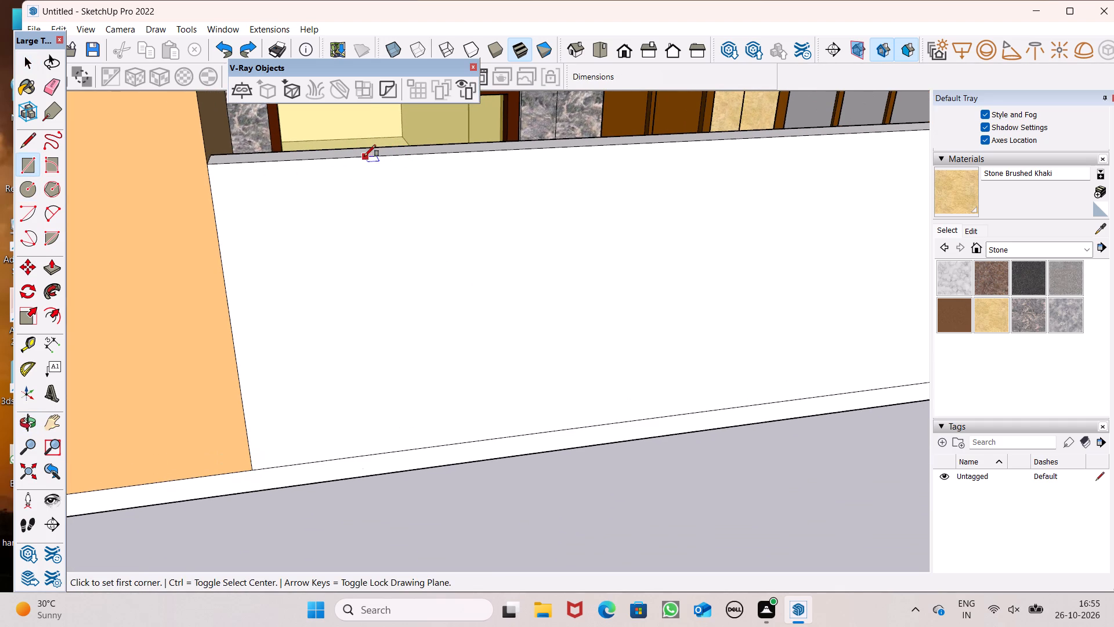
click(343, 159)
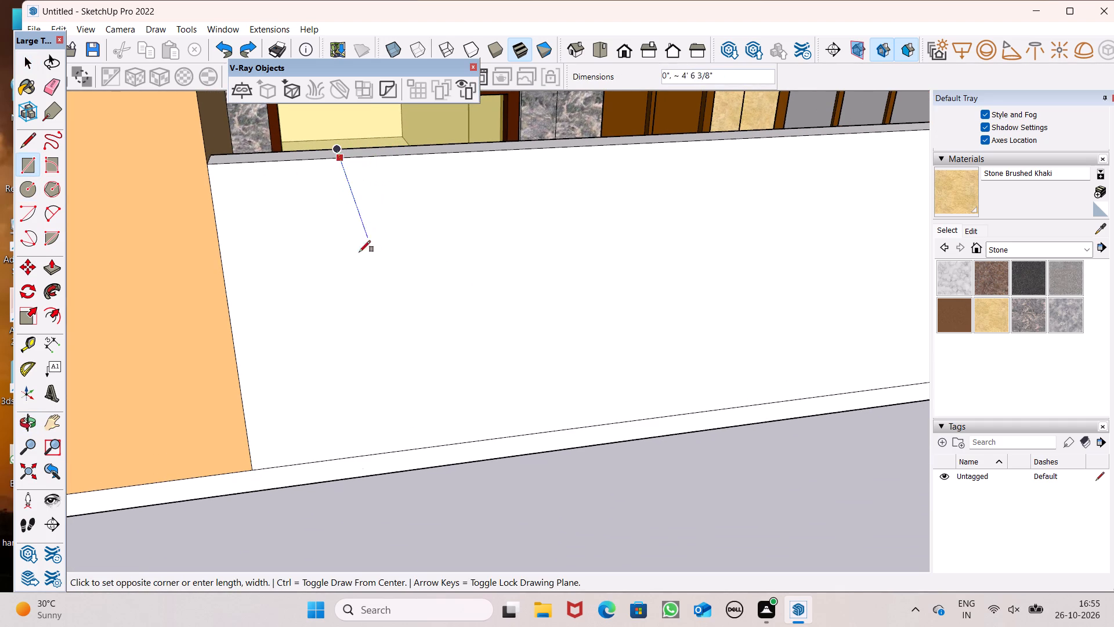
scroll(378, 451, up, 4)
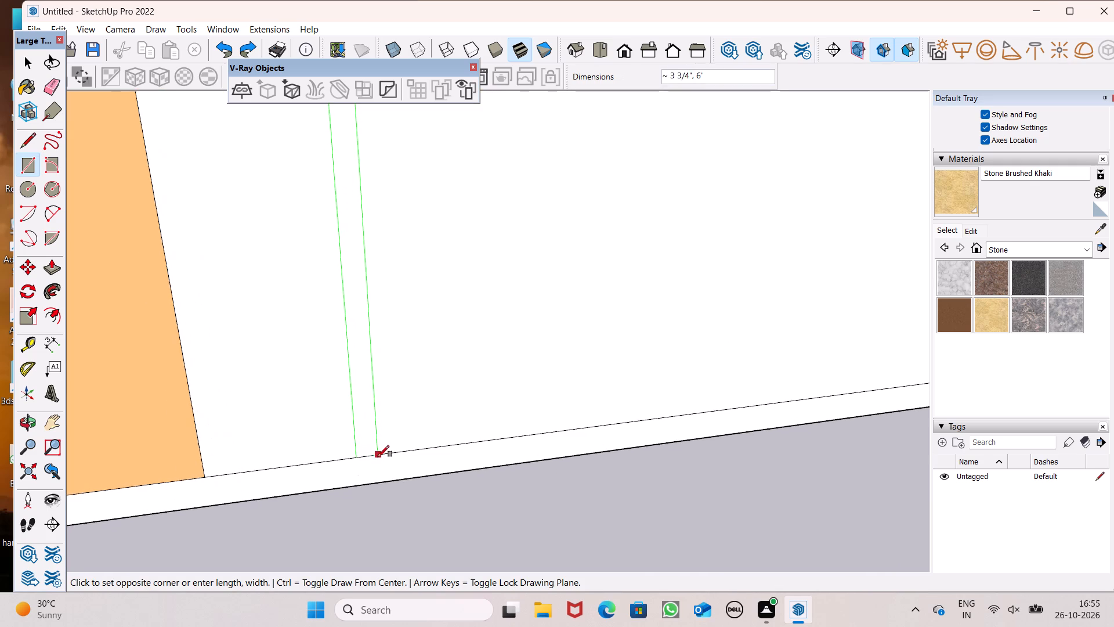
scroll(378, 457, up, 7)
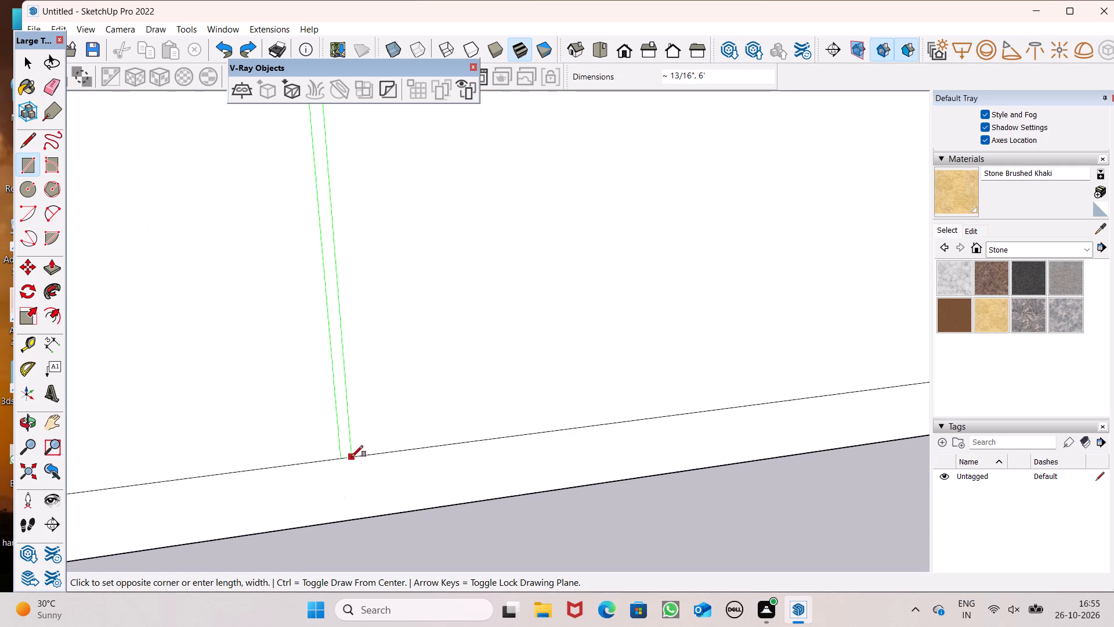
scroll(349, 457, up, 6)
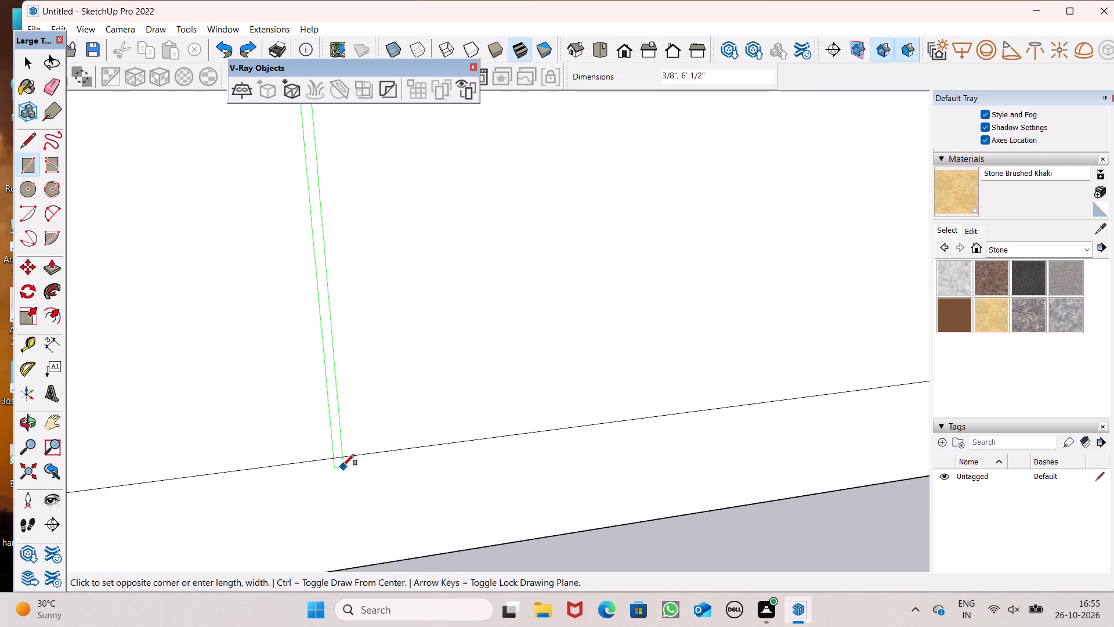
scroll(341, 456, up, 3)
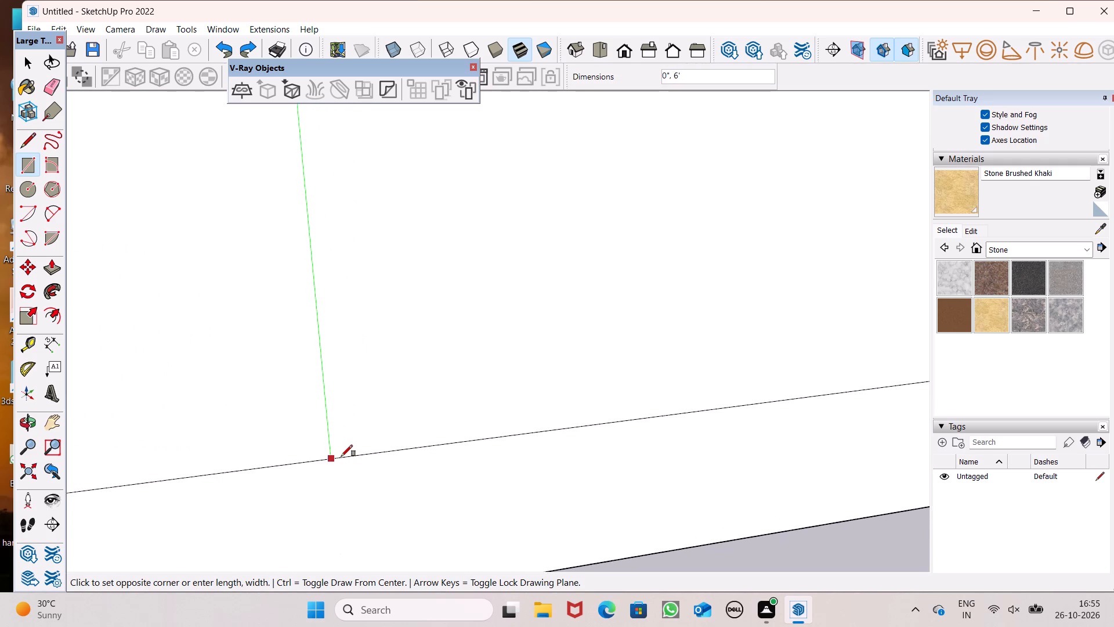
scroll(341, 456, up, 9)
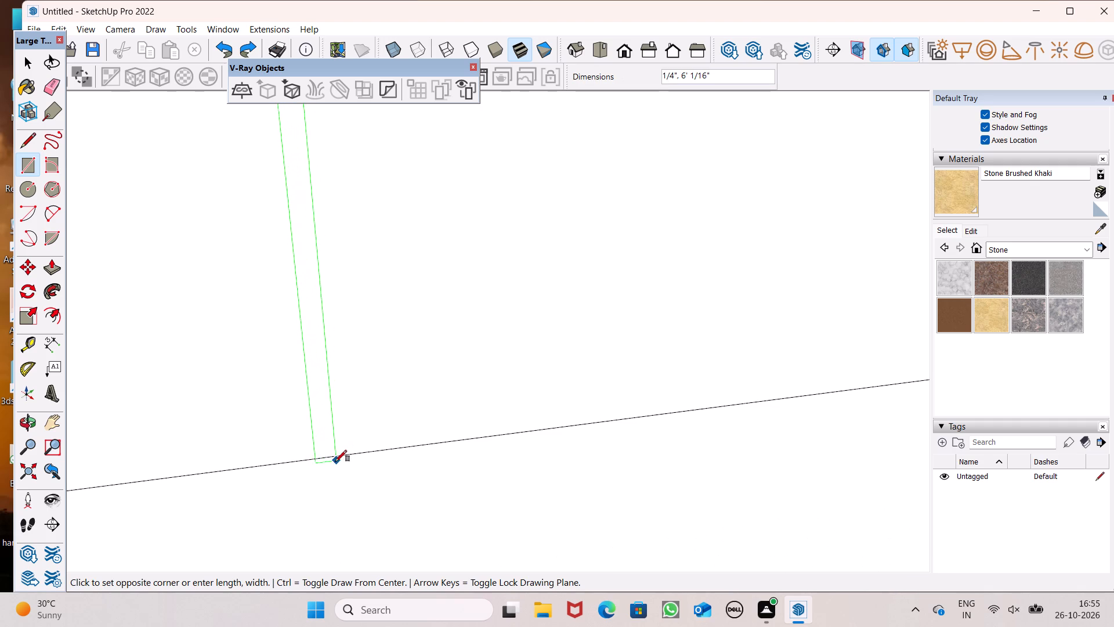
scroll(334, 462, up, 13)
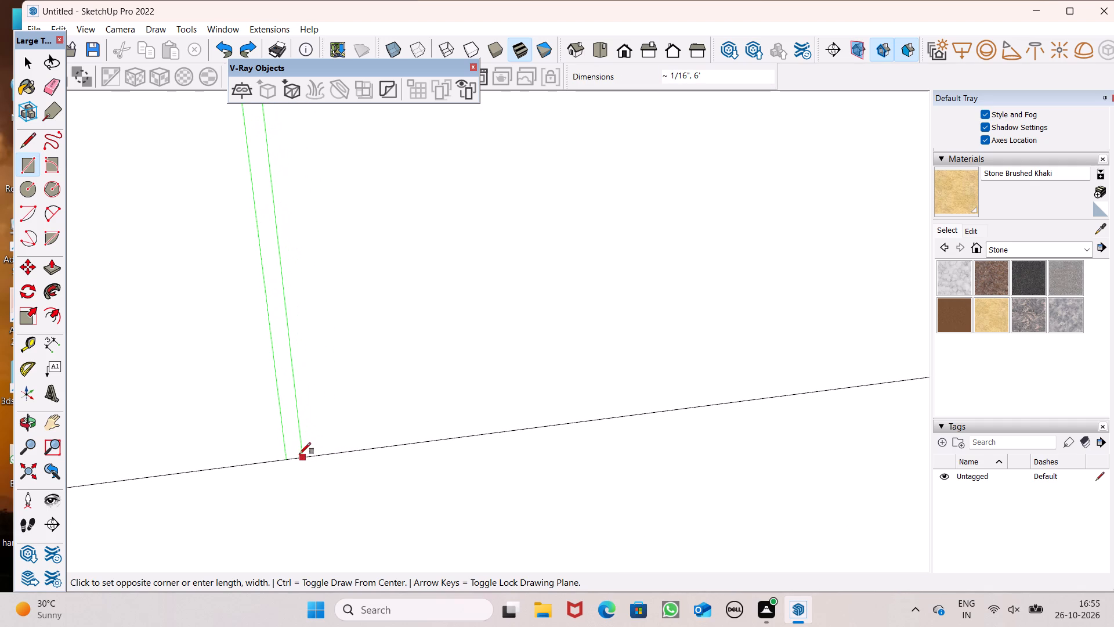
click(299, 454)
scroll(360, 408, down, 20)
scroll(360, 408, down, 2)
middle_drag(396, 436, 349, 435)
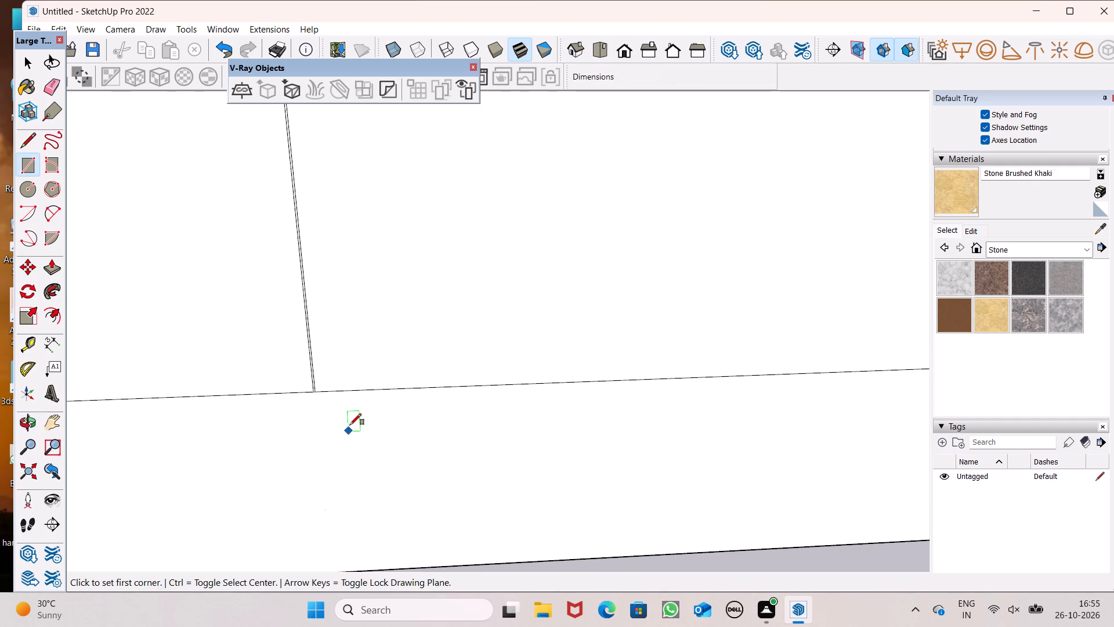
key(space)
Copy the narrow vertical strip about 1 7/16" along the boundary wall's top edge, away from the tall pillar.
scroll(372, 379, down, 6)
scroll(320, 293, down, 12)
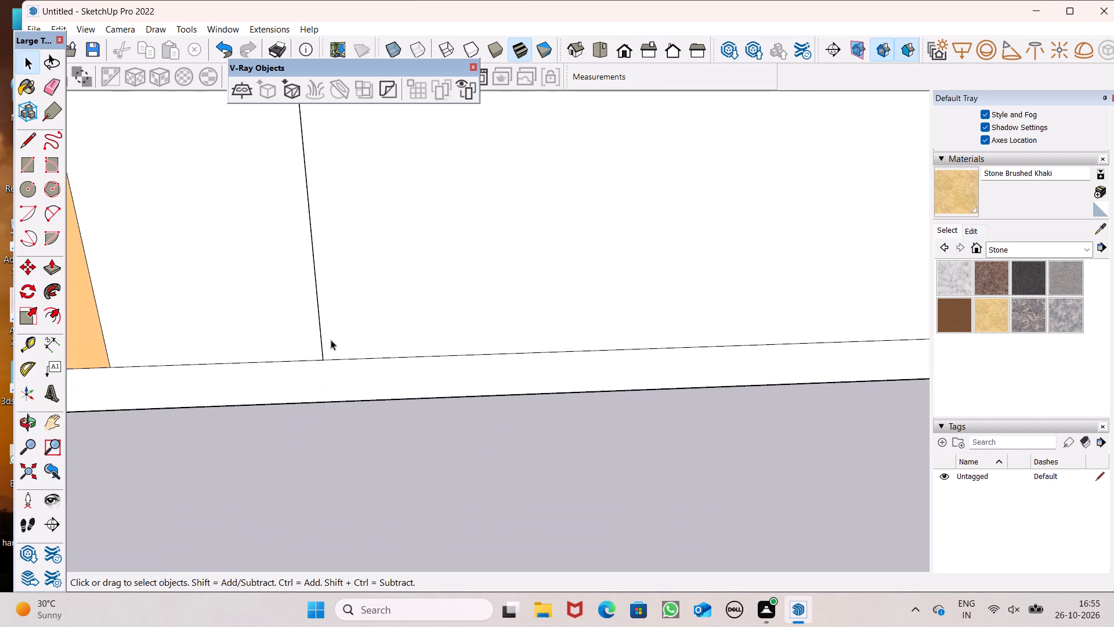
scroll(328, 373, down, 6)
scroll(338, 325, down, 6)
scroll(331, 224, up, 9)
scroll(259, 130, up, 4)
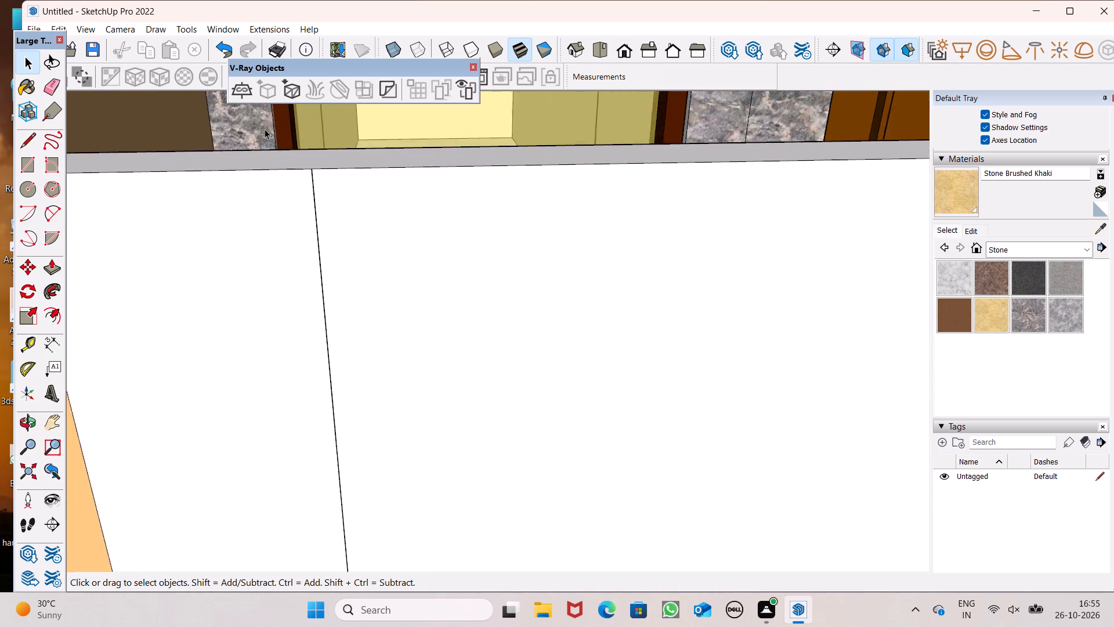
scroll(265, 129, up, 3)
scroll(439, 254, up, 7)
scroll(359, 241, up, 5)
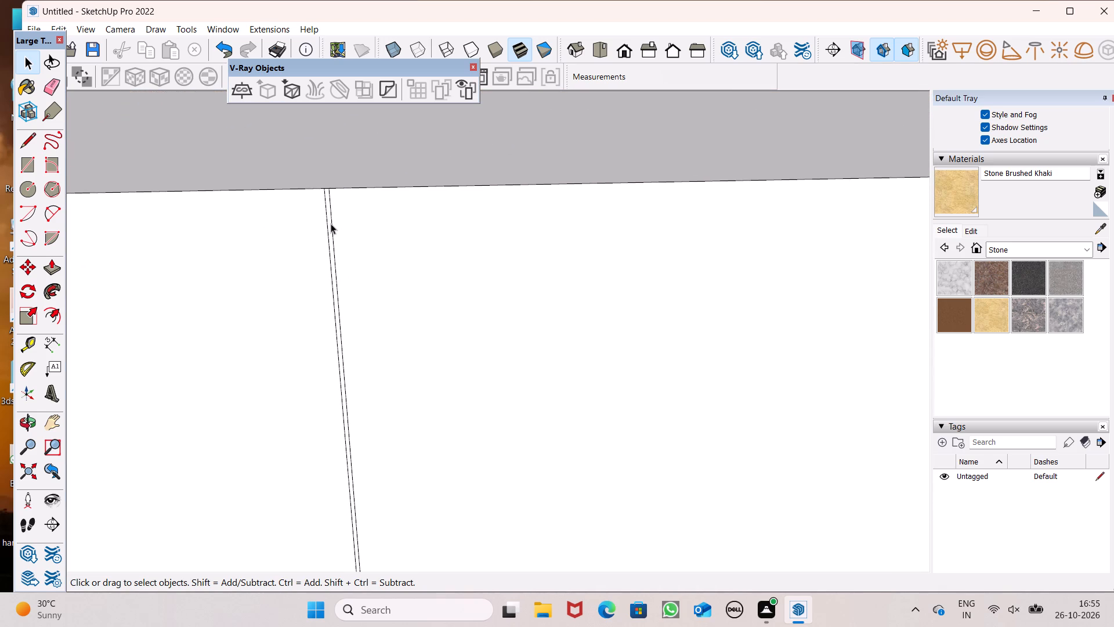
scroll(330, 227, up, 6)
double_click(330, 227)
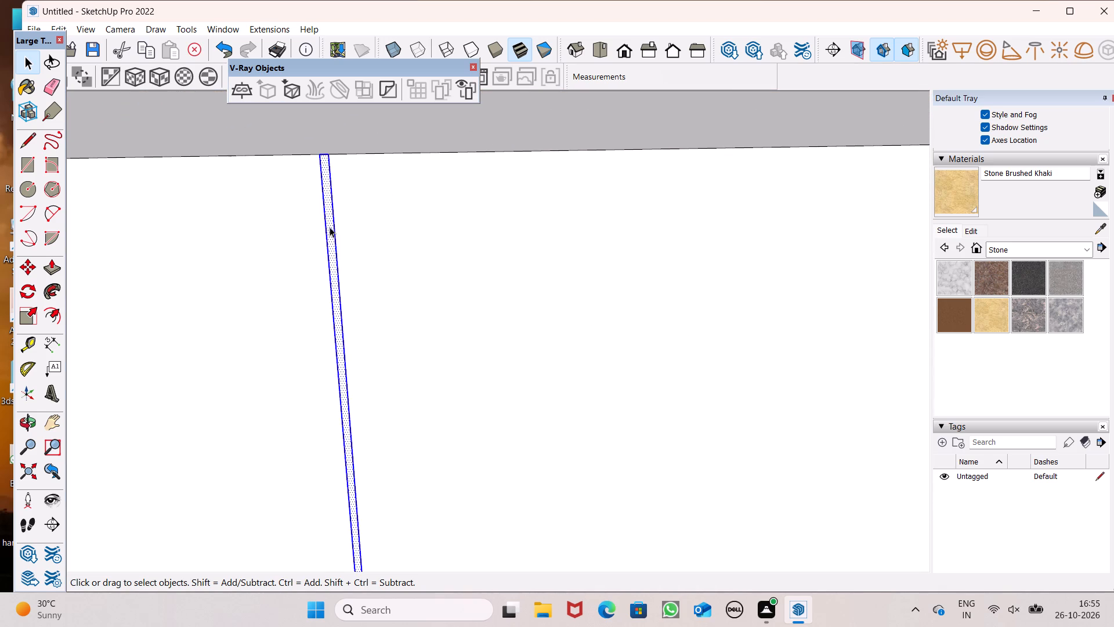
scroll(319, 227, down, 3)
key(m)
key(Return)
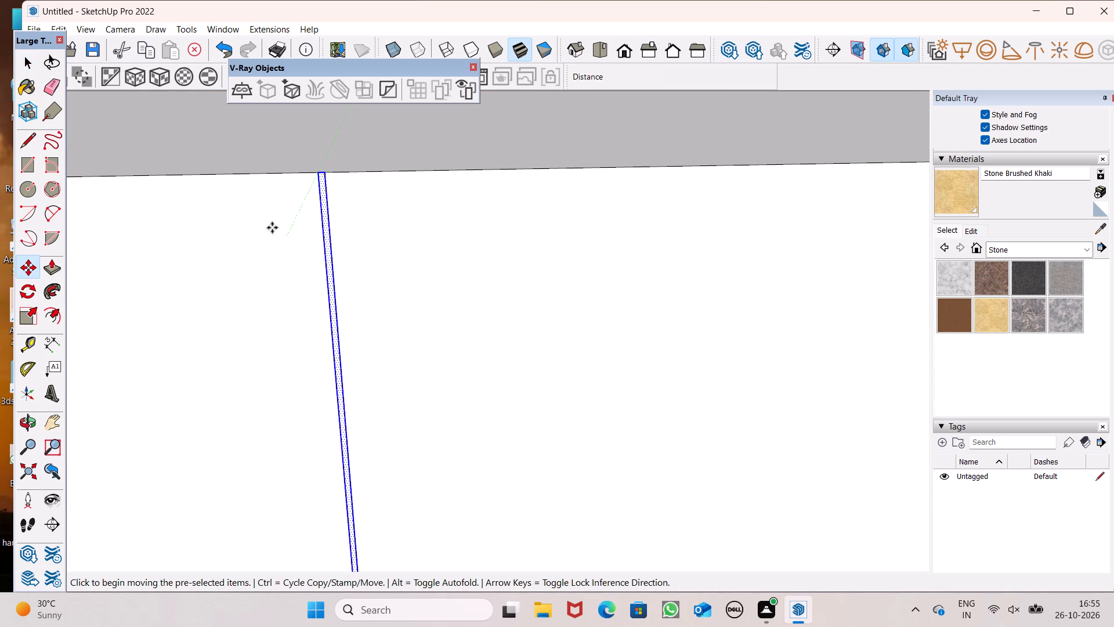
scroll(227, 236, down, 1)
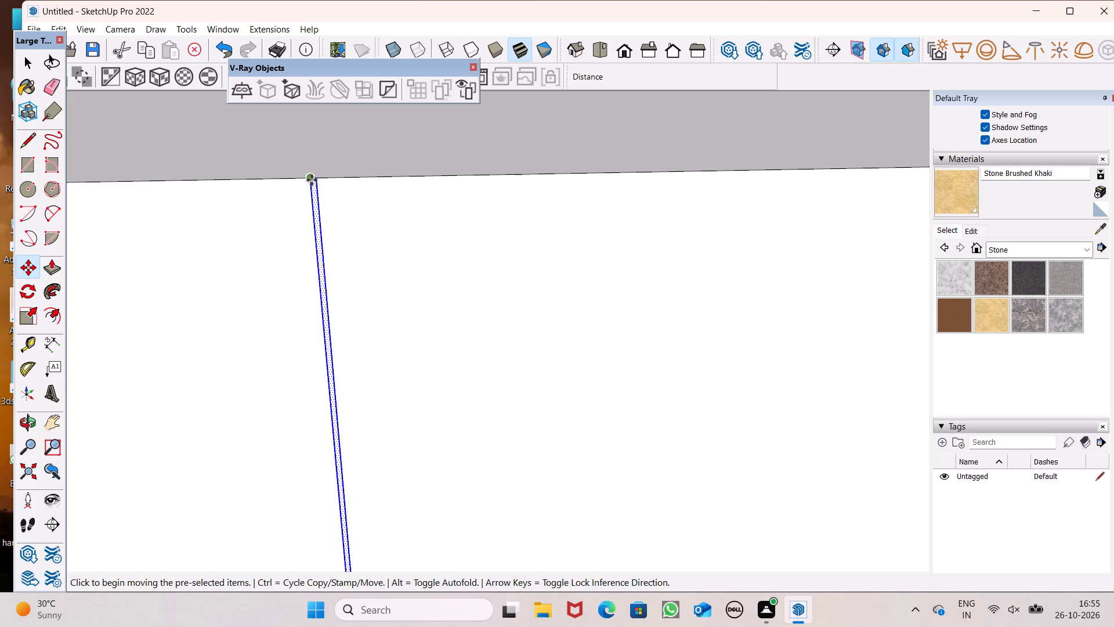
drag(315, 181, 525, 174)
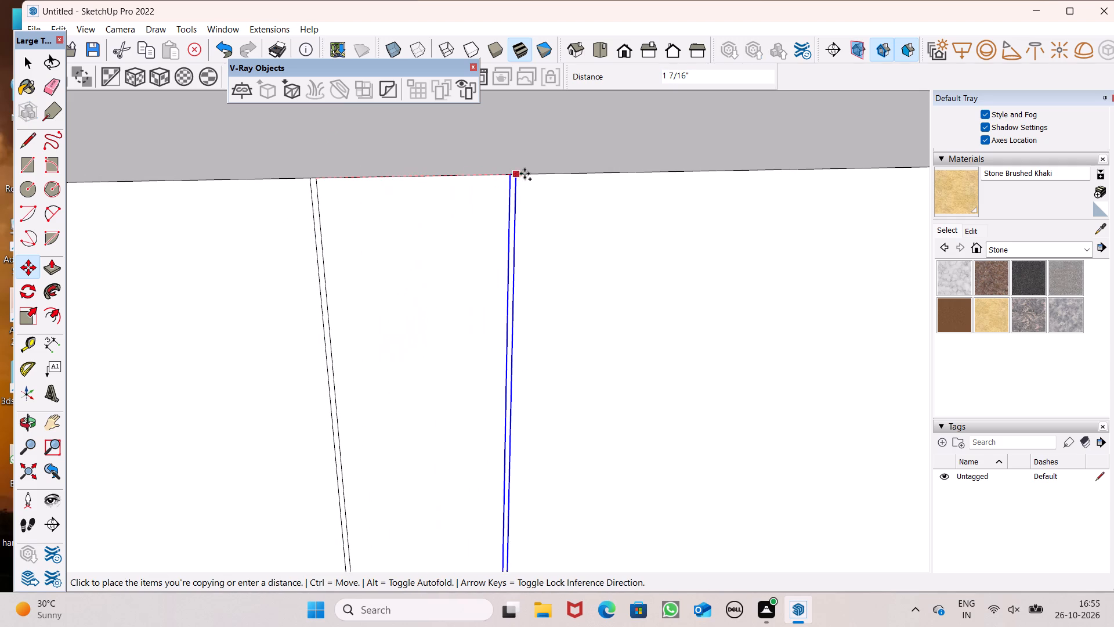
drag(525, 174, 528, 172)
key(space)
scroll(413, 162, down, 8)
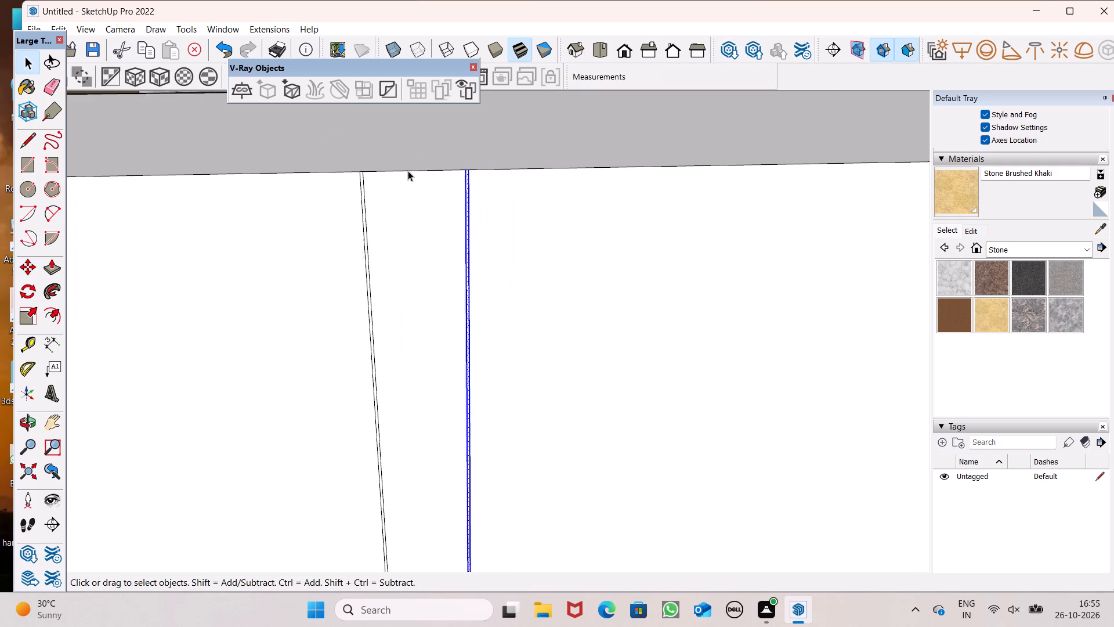
scroll(408, 171, down, 4)
scroll(408, 171, up, 1)
scroll(412, 166, down, 17)
scroll(388, 161, down, 6)
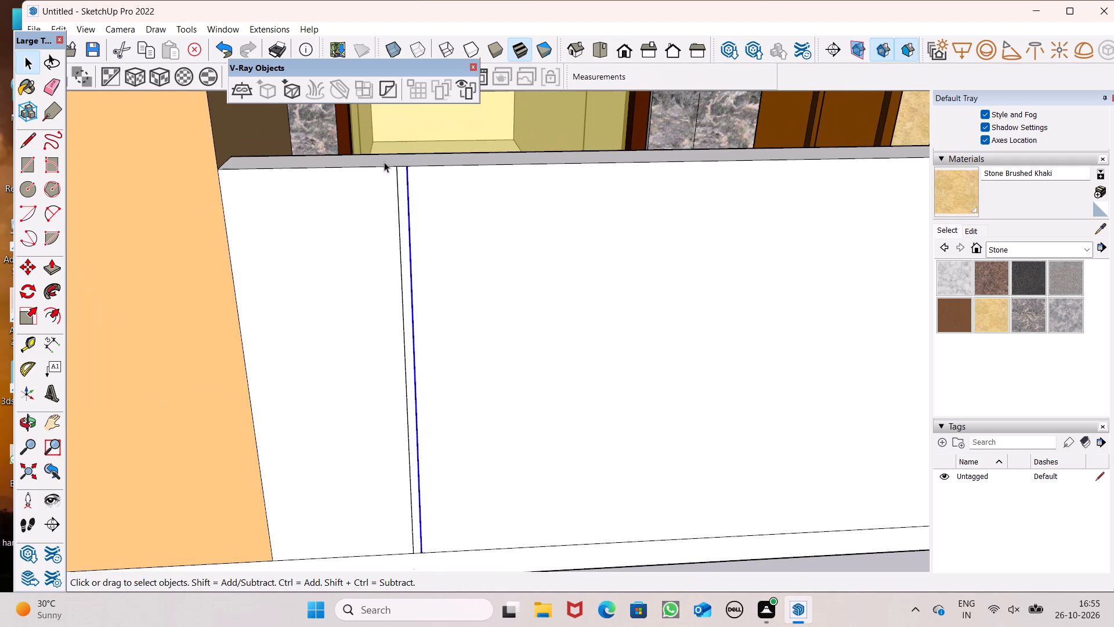
scroll(434, 179, down, 1)
click(547, 518)
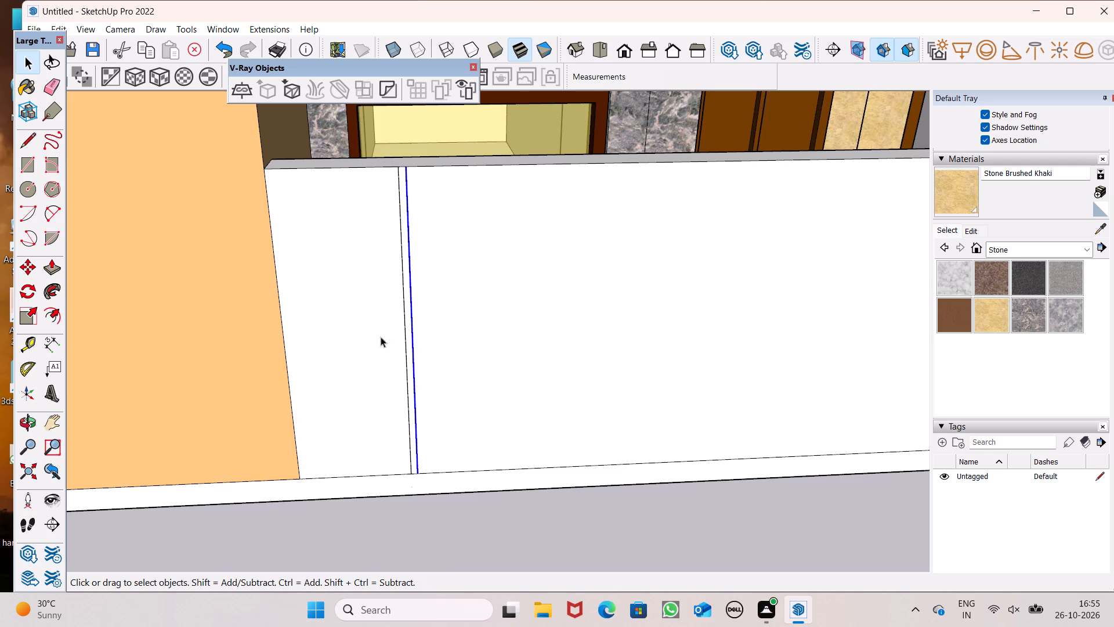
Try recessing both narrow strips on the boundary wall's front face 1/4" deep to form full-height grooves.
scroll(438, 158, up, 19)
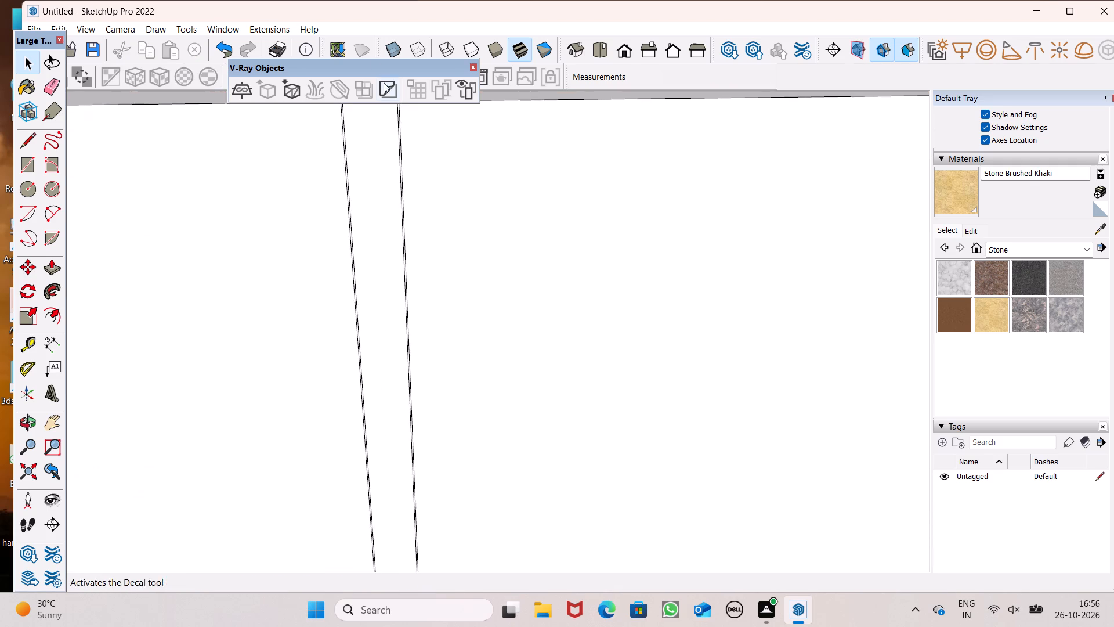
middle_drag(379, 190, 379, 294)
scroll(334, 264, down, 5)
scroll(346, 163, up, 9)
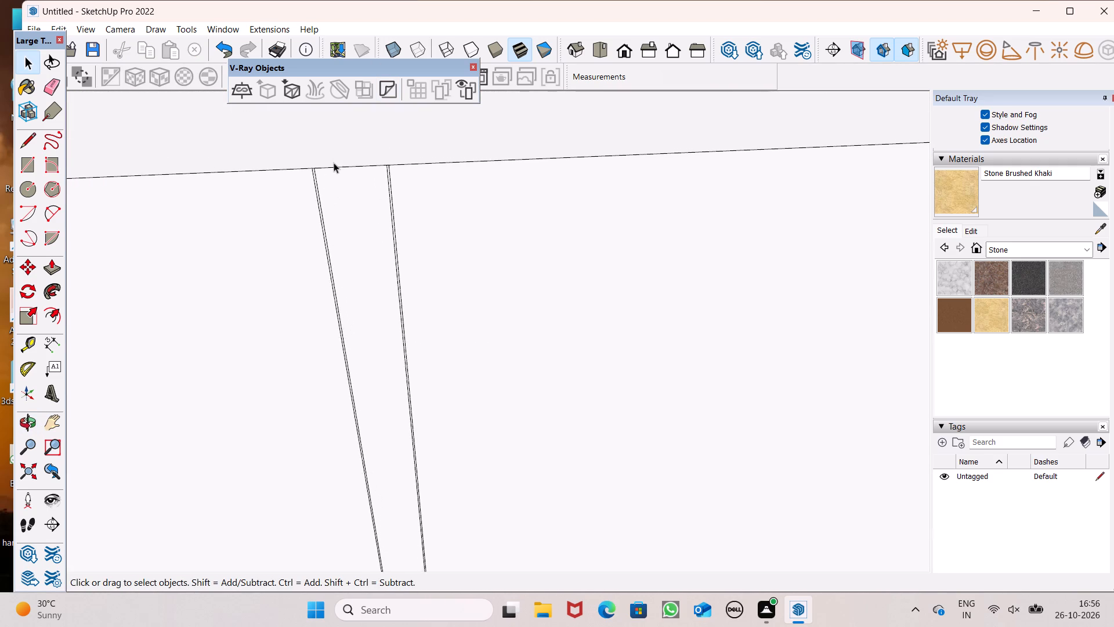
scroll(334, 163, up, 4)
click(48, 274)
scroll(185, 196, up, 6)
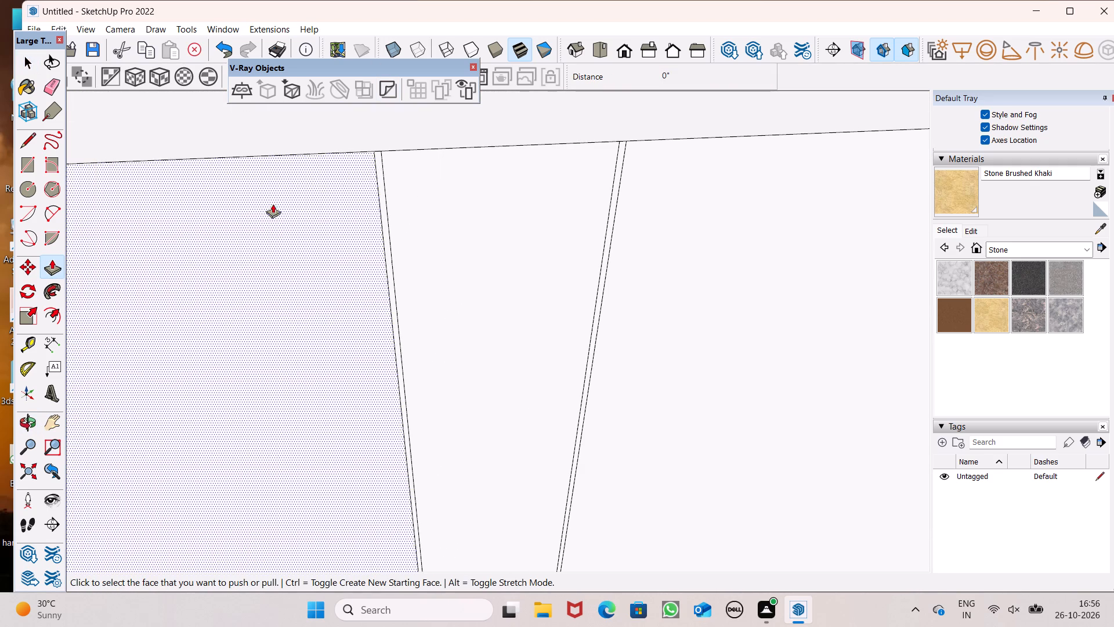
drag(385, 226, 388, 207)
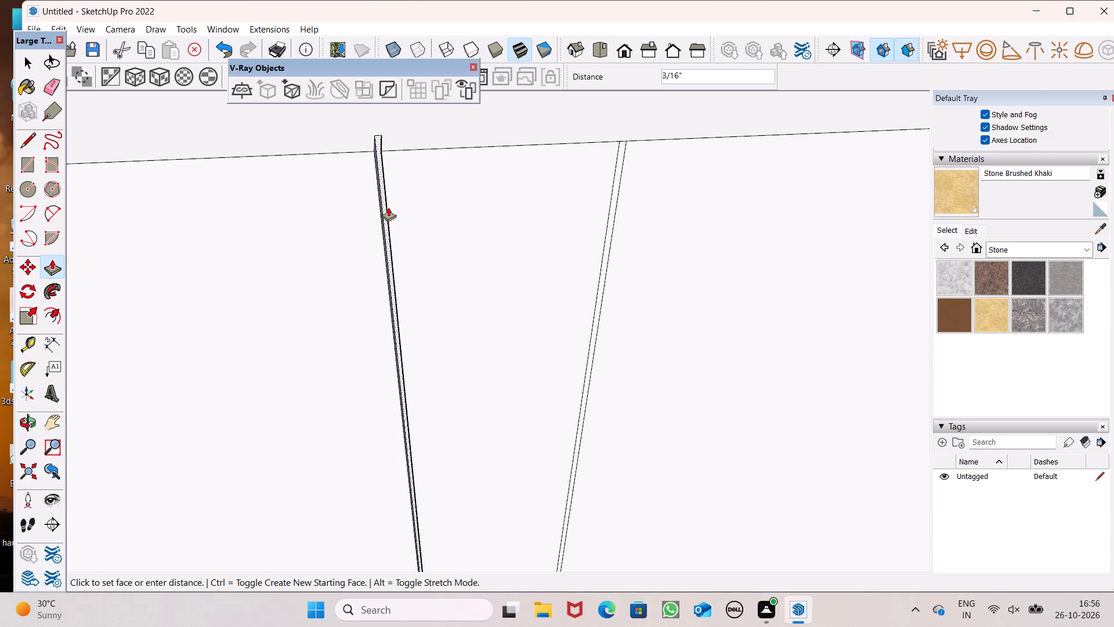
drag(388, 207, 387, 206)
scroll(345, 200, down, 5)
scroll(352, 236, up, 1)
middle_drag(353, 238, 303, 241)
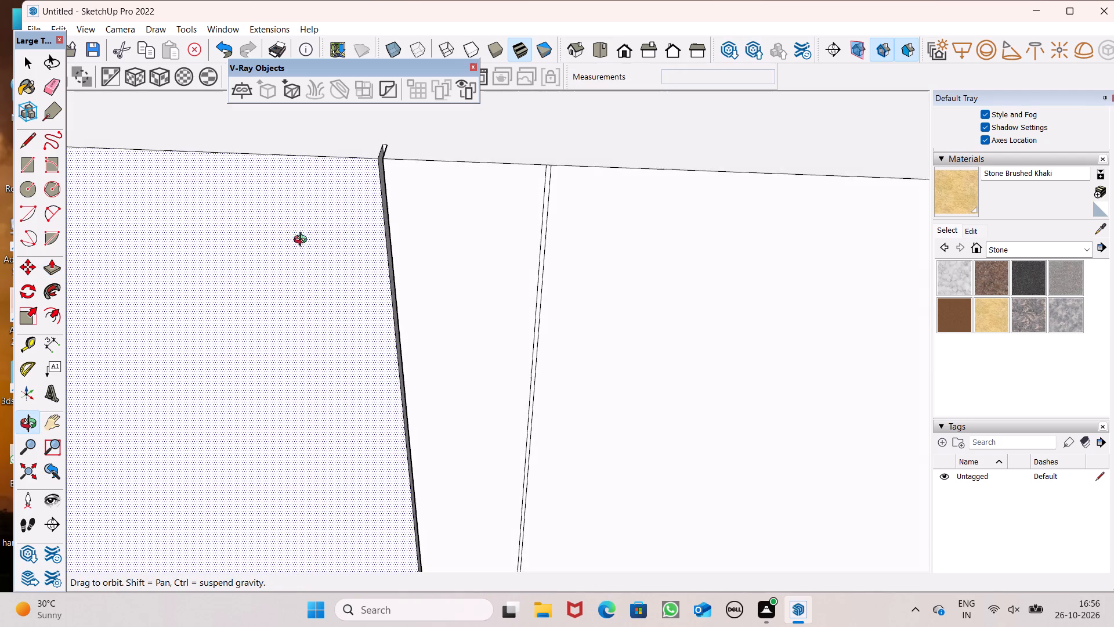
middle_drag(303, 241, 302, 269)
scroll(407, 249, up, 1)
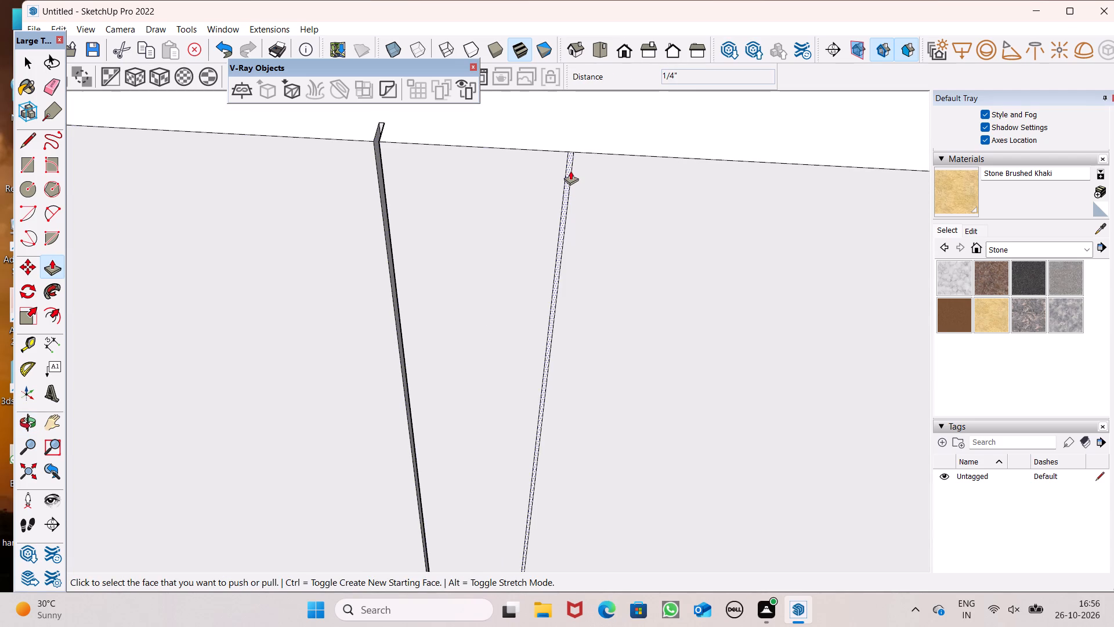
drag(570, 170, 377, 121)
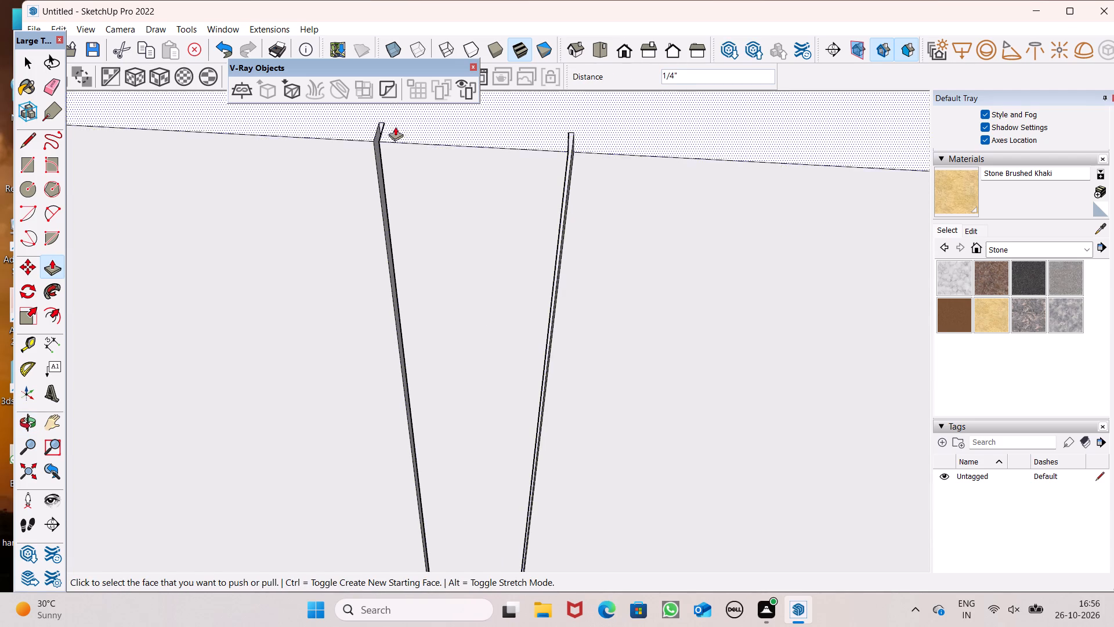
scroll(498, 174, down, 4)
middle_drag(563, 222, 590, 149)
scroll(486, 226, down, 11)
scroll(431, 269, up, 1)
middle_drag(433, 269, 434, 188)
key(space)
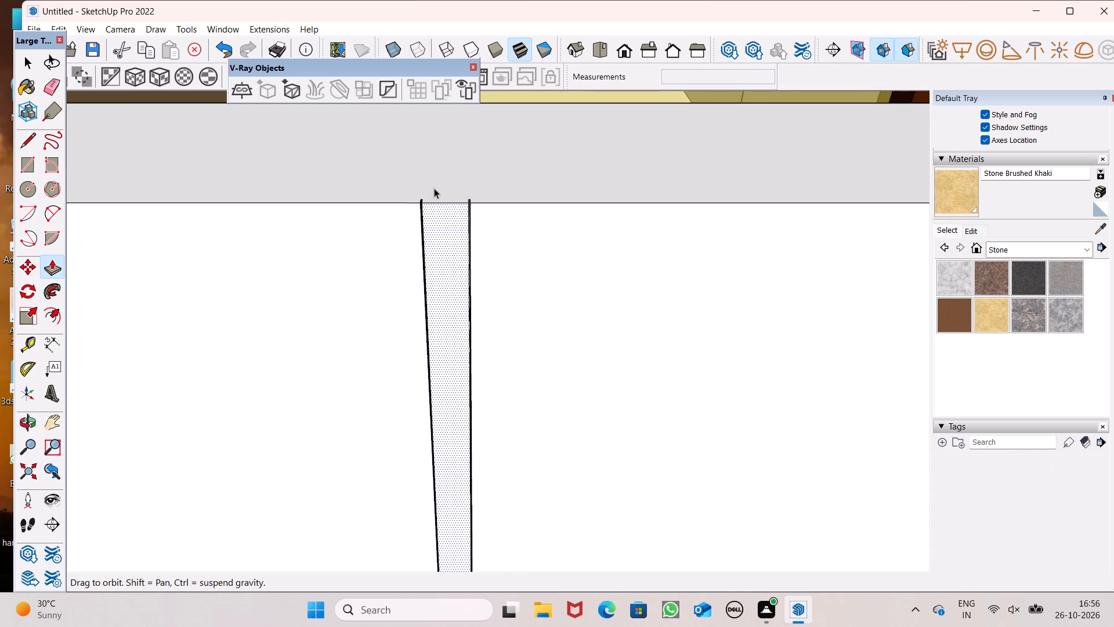
Undo both shallow grooves, the strip copy and the very narrow strip, clearing the boundary wall's front face.
middle_drag(434, 188, 435, 176)
scroll(410, 187, down, 11)
middle_drag(487, 288, 516, 176)
scroll(496, 164, down, 4)
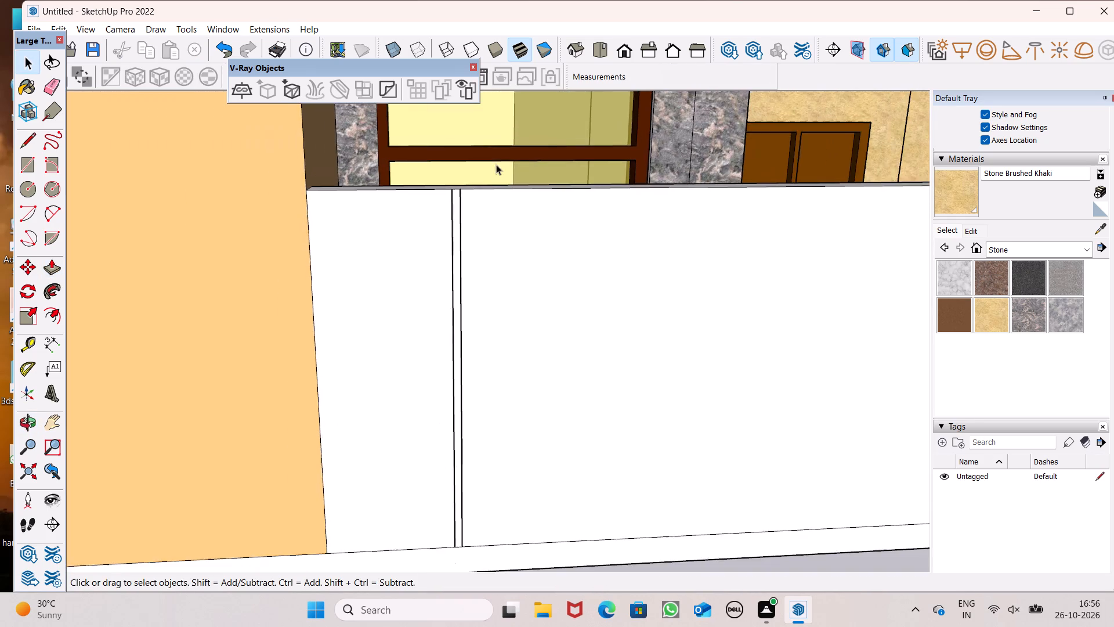
scroll(496, 164, up, 1)
scroll(489, 225, down, 3)
scroll(408, 236, down, 4)
scroll(381, 283, down, 2)
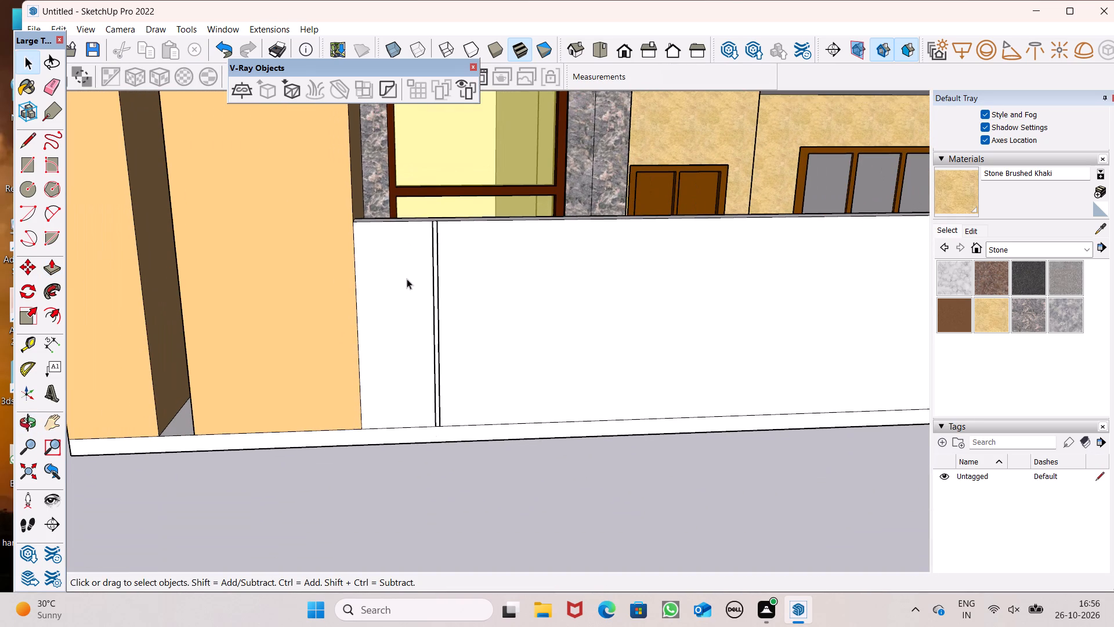
key(ctrl+z)
key(ctrl+z)
key(ctrl+z)
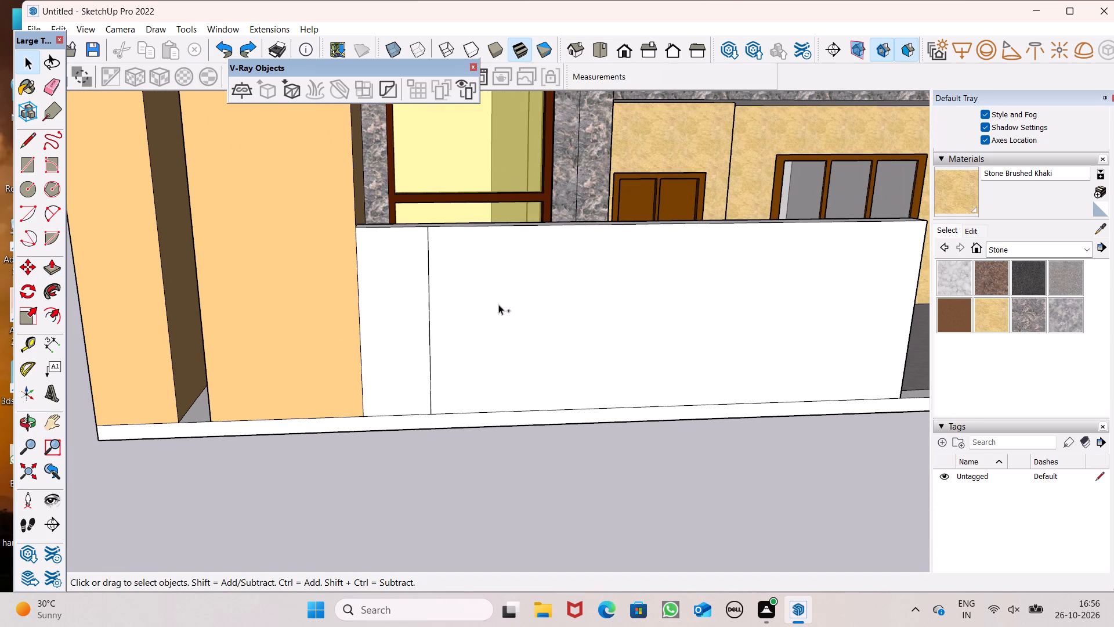
key(ctrl+z)
Draw a full-height vertical rectangle about 1 1/4" wide by 6' on the boundary wall's front face, near the tall pillar.
click(35, 167)
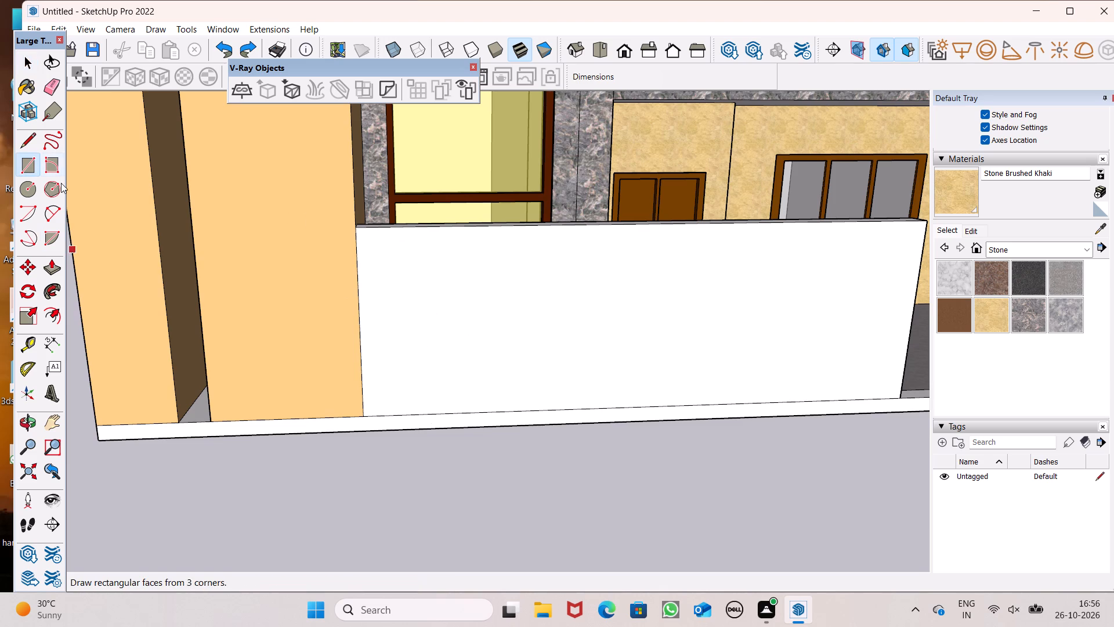
middle_drag(490, 284, 491, 264)
scroll(415, 244, up, 3)
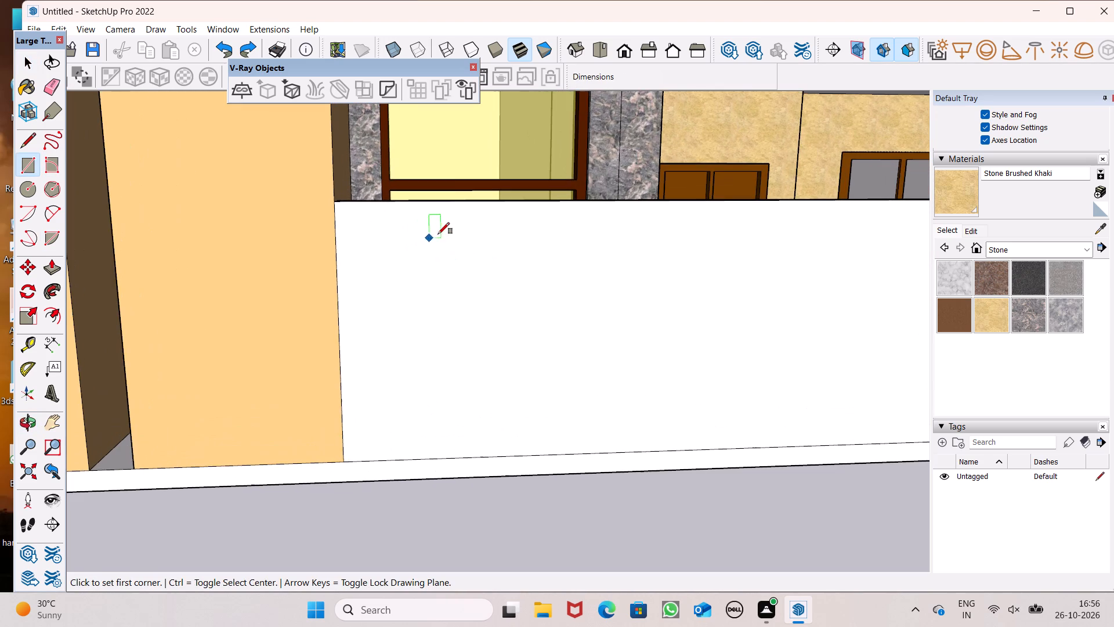
drag(442, 203, 443, 211)
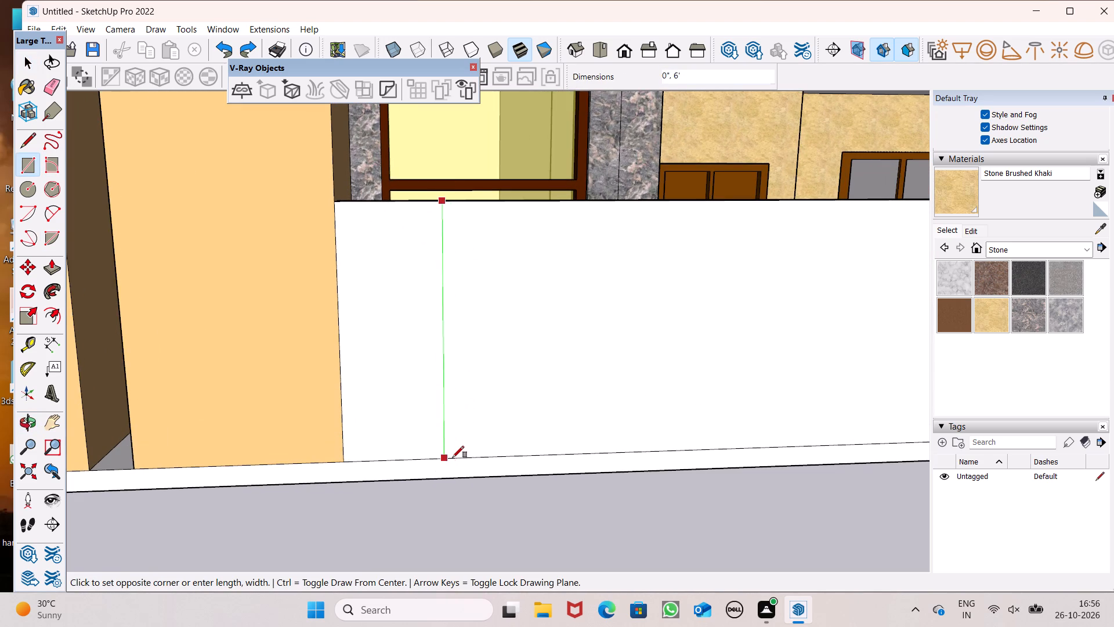
scroll(453, 455, up, 7)
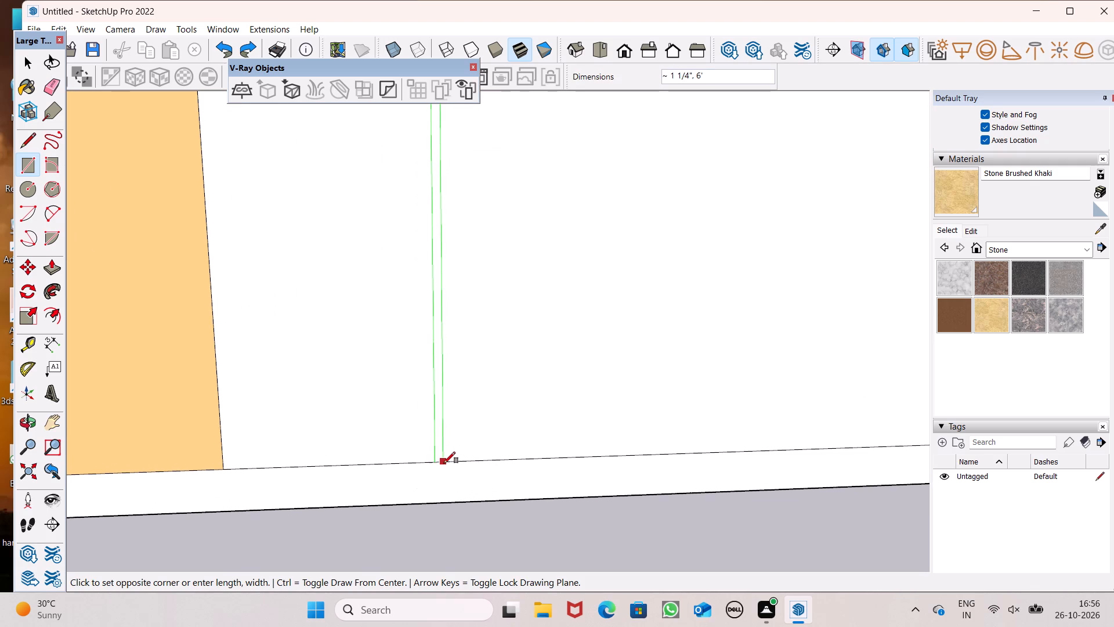
drag(444, 463, 439, 453)
scroll(340, 348, down, 13)
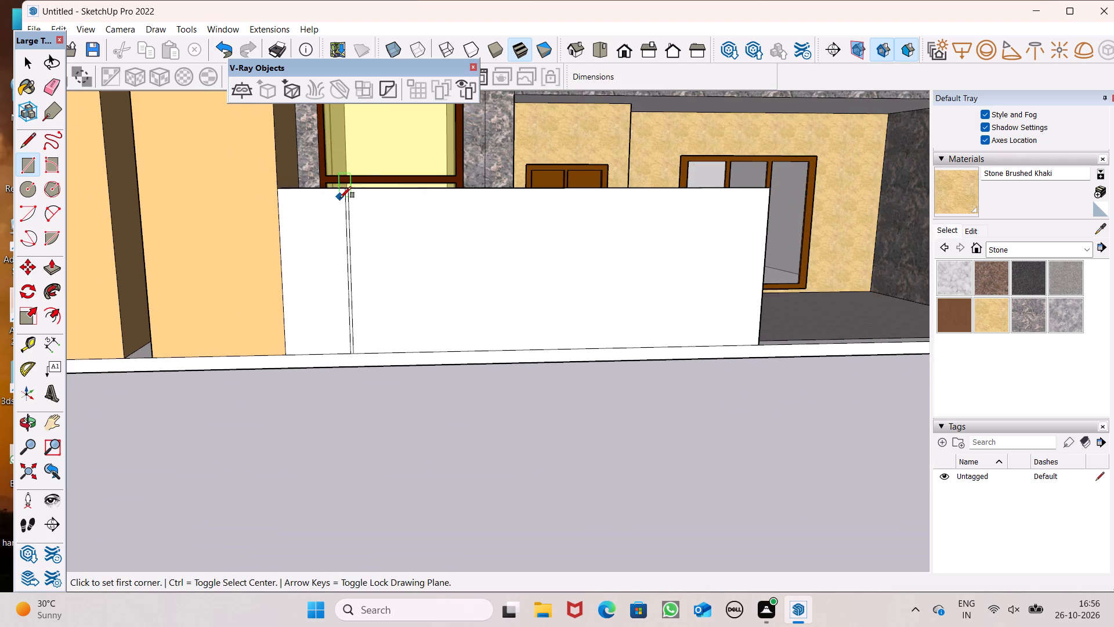
Copy the vertical strip about 1' 8 5/16" along the boundary wall's top edge, away from the tall pillar.
key(space)
middle_drag(467, 203, 426, 234)
scroll(426, 234, up, 7)
scroll(320, 303, down, 2)
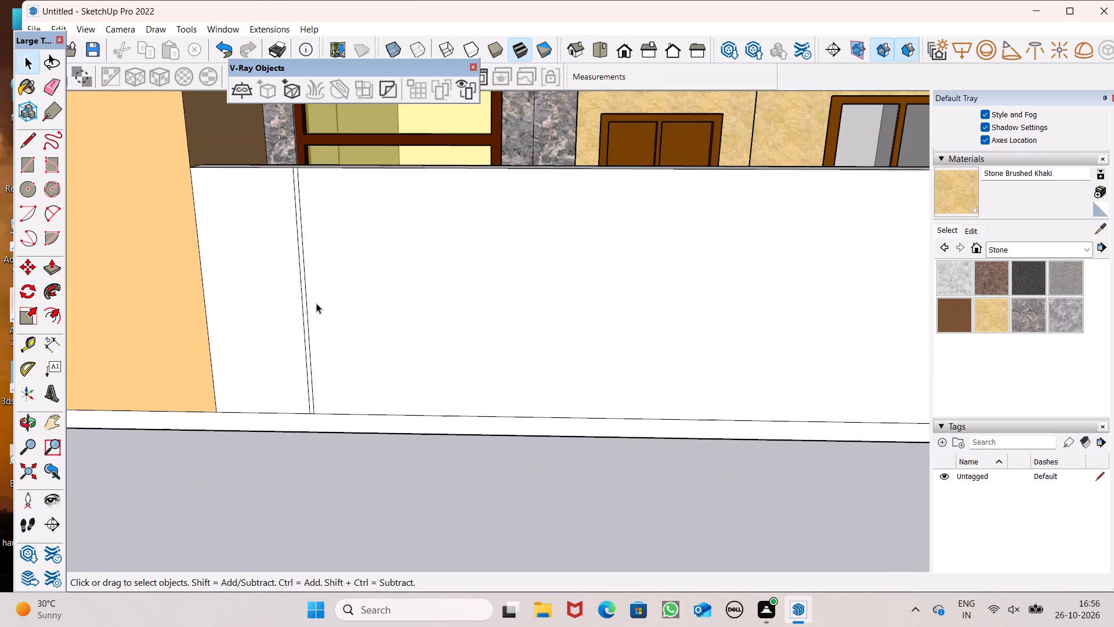
scroll(316, 303, down, 1)
middle_drag(375, 322, 363, 320)
scroll(242, 230, up, 2)
scroll(298, 198, up, 4)
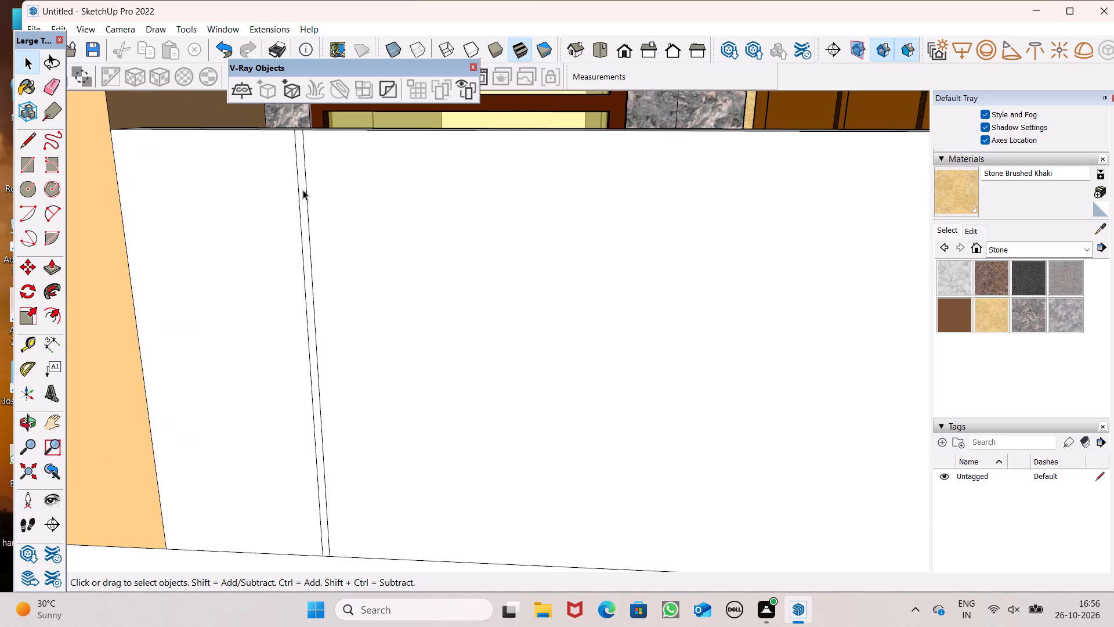
double_click(303, 189)
scroll(303, 193, down, 2)
key(m)
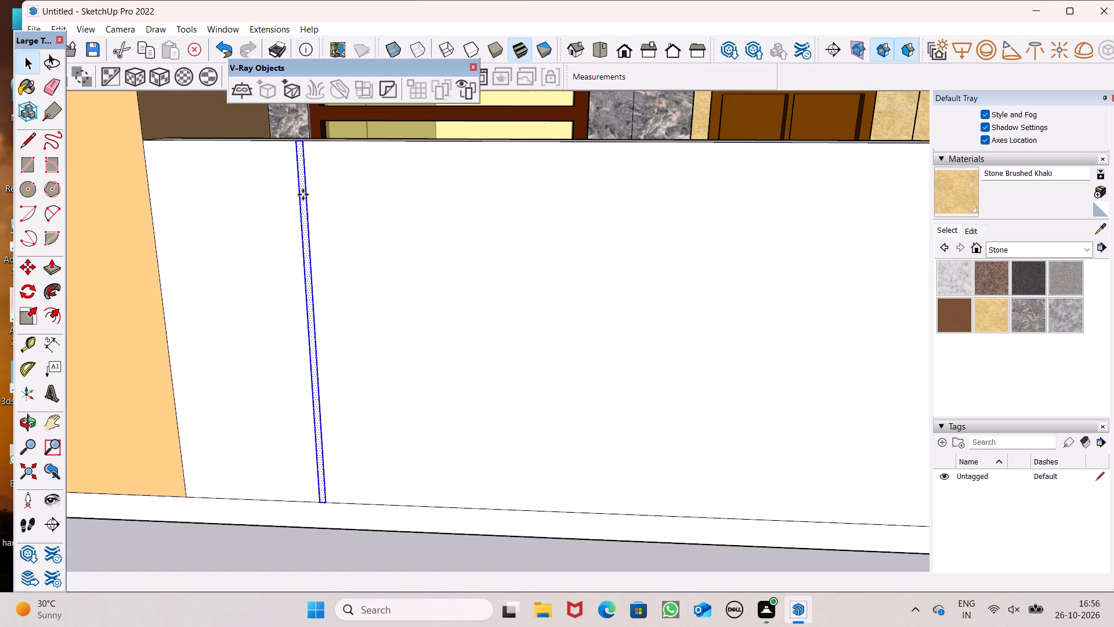
key(Return)
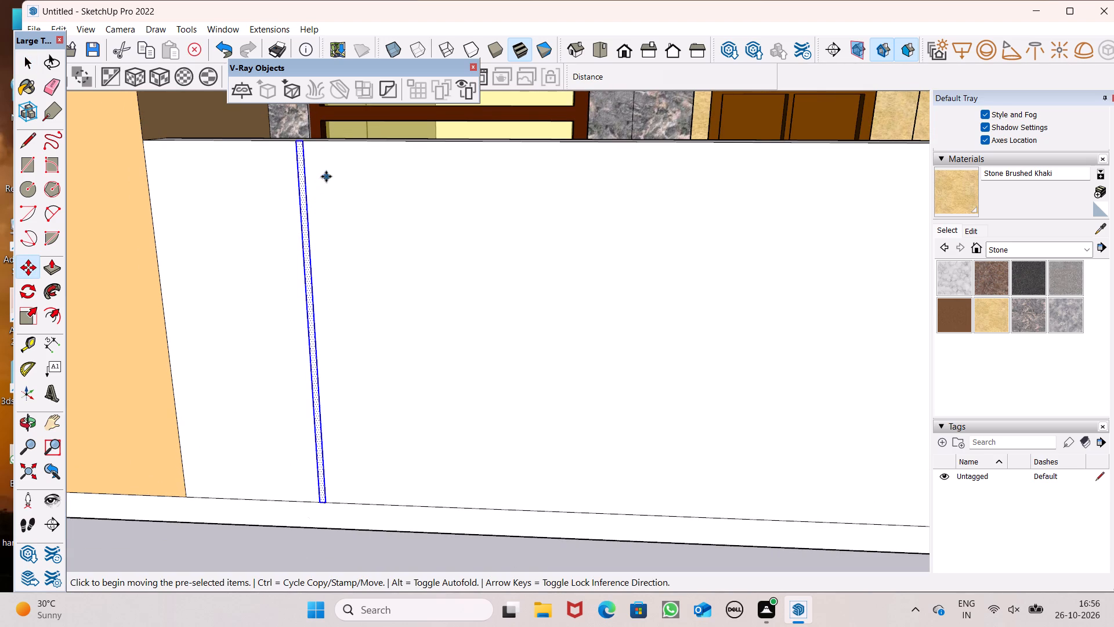
scroll(314, 167, up, 1)
drag(305, 140, 392, 148)
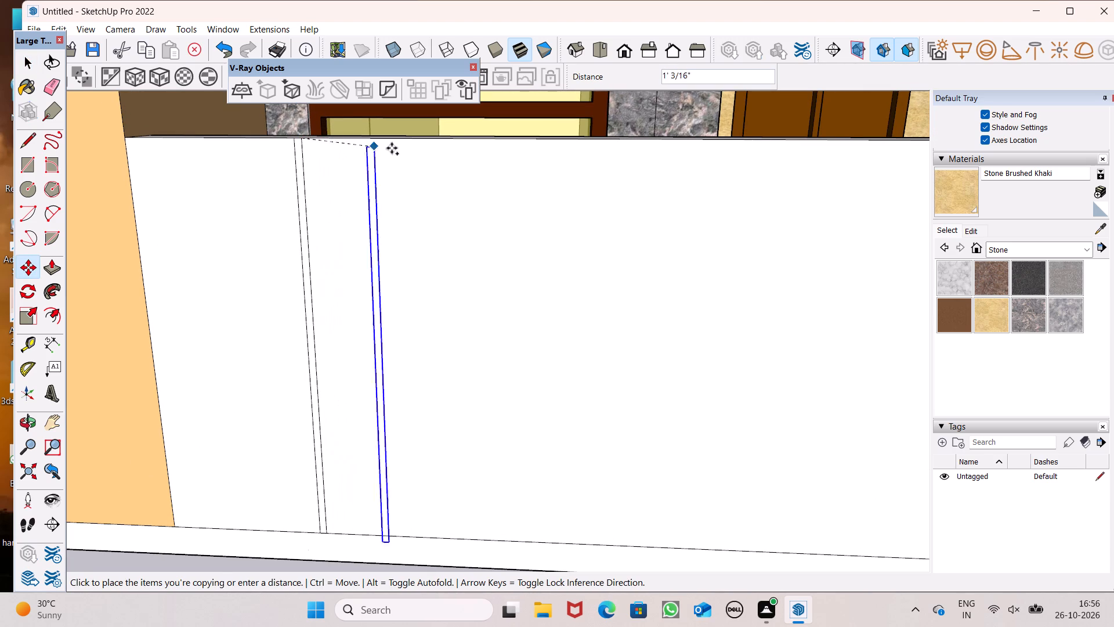
drag(392, 148, 427, 141)
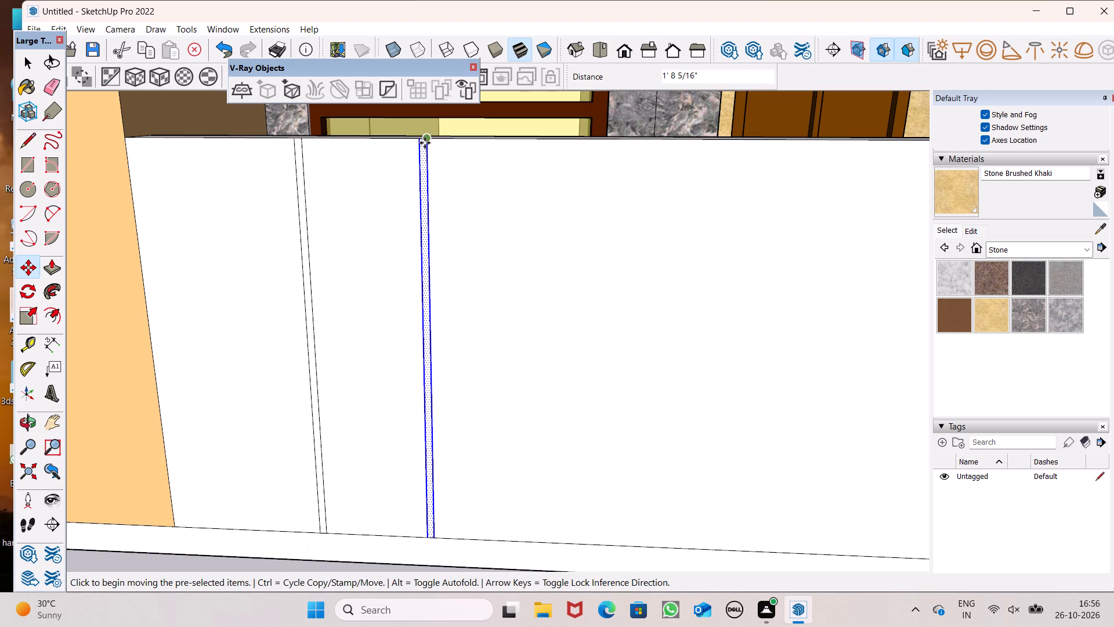
Move the copied strip about 2 13/16" farther along the boundary wall, away from the tall pillar.
scroll(421, 134, down, 3)
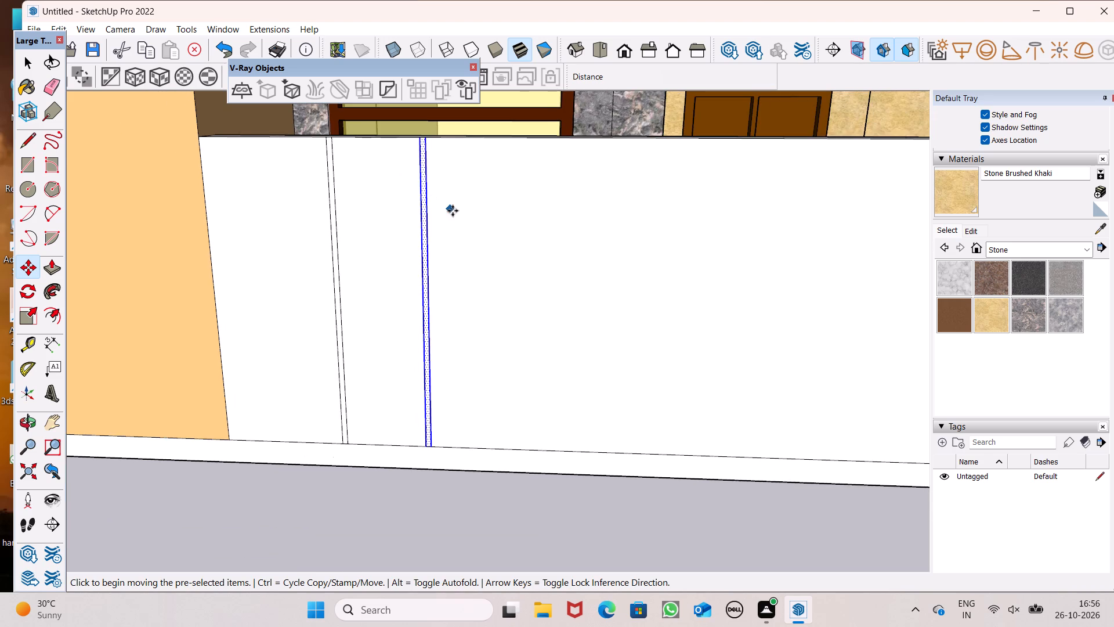
scroll(460, 209, down, 4)
click(433, 502)
scroll(320, 380, down, 1)
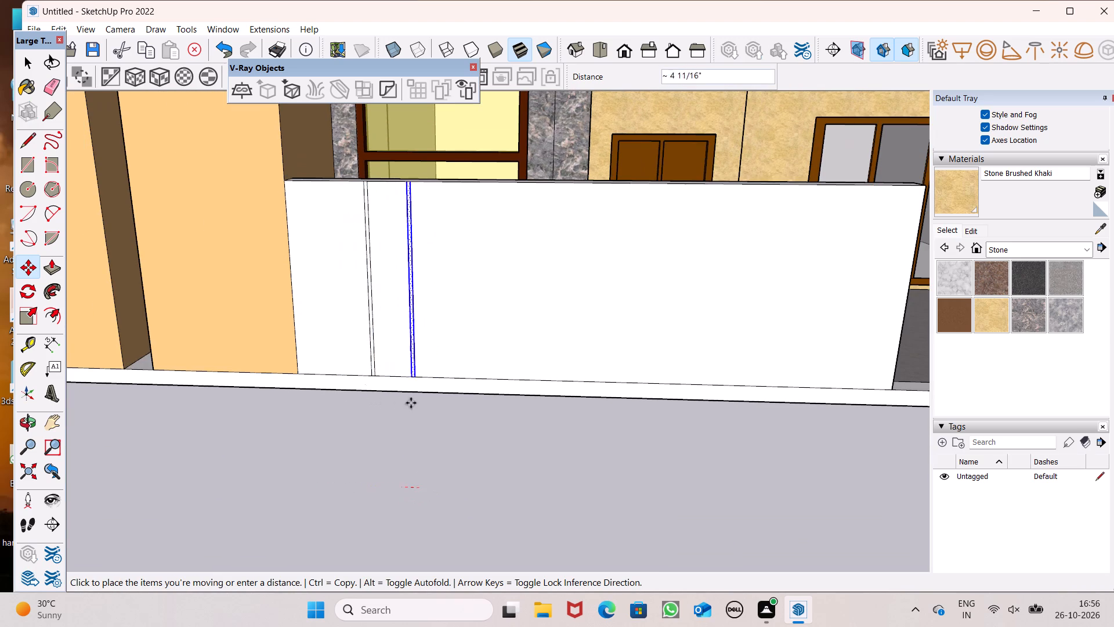
click(432, 403)
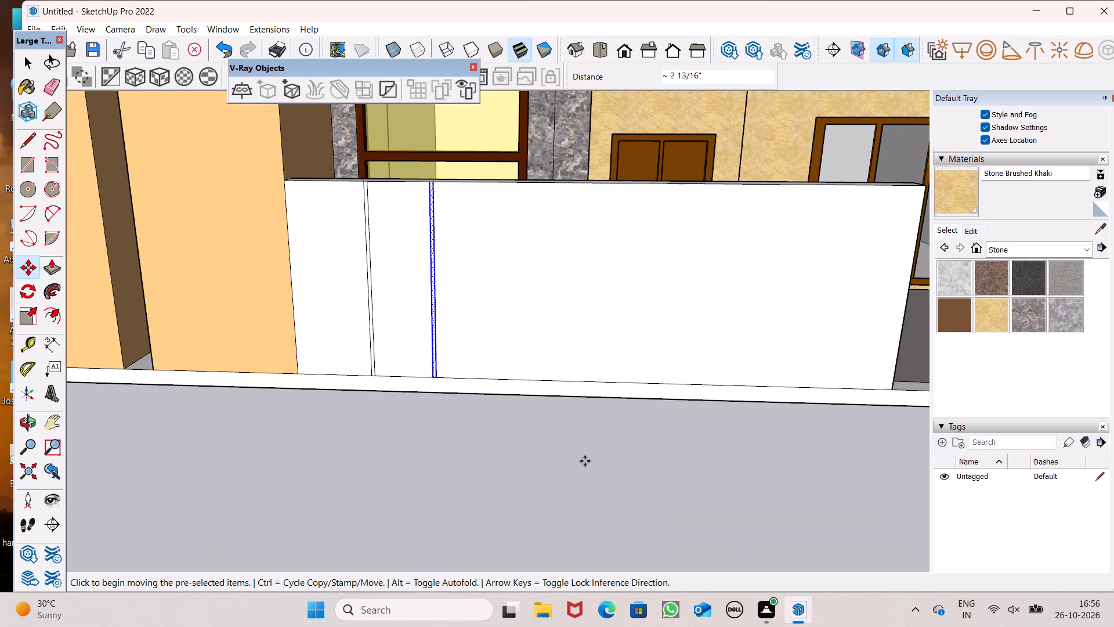
key(space)
click(590, 489)
Push both vertical strips 1 5/8" into the boundary wall's front face to form full-height grooves.
scroll(480, 477, down, 1)
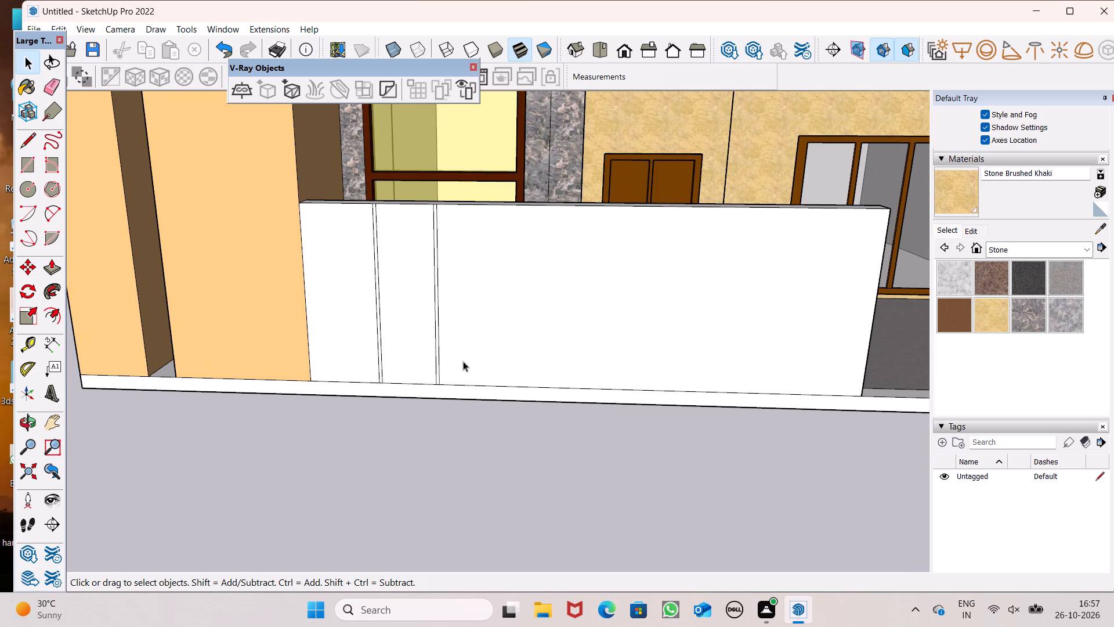
scroll(329, 435, down, 2)
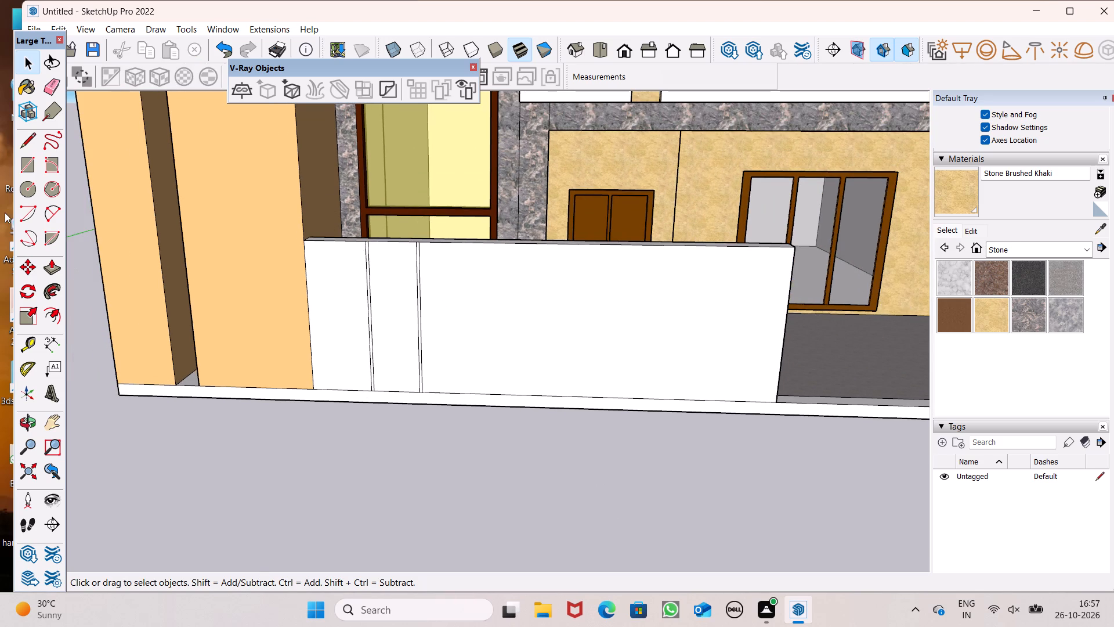
click(44, 276)
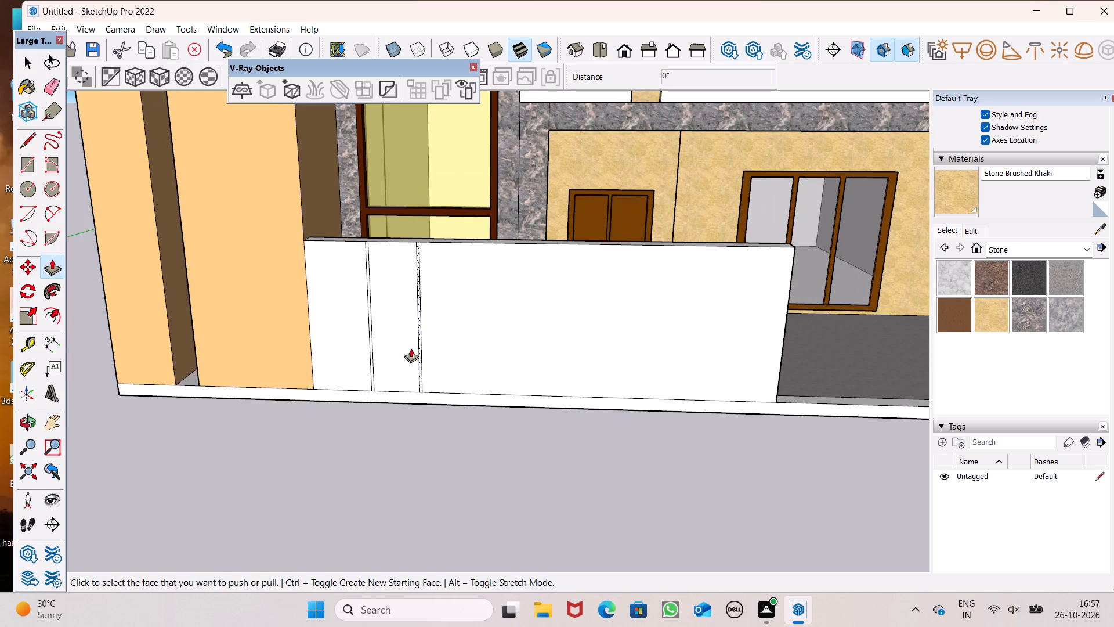
middle_drag(437, 373, 483, 488)
scroll(411, 407, up, 6)
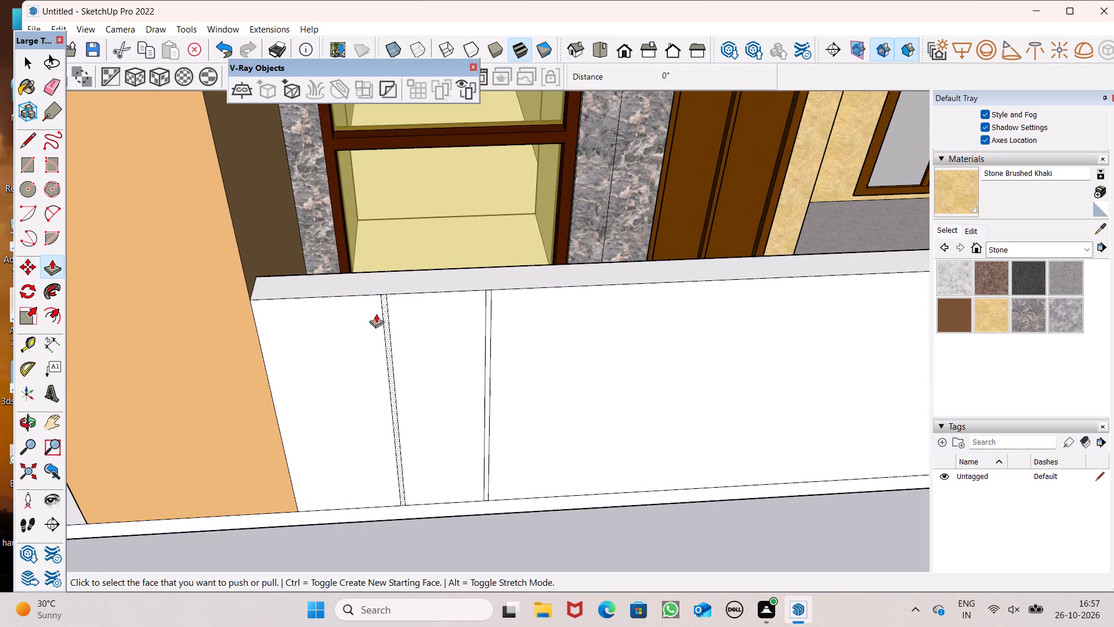
scroll(372, 283, up, 9)
drag(393, 316, 393, 305)
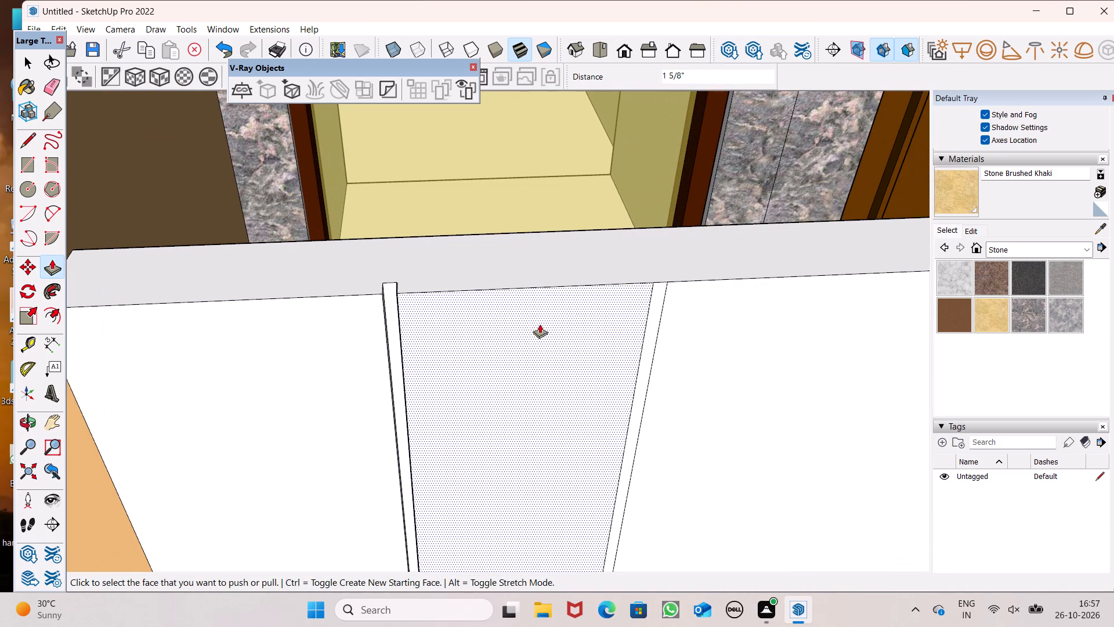
drag(657, 306, 392, 287)
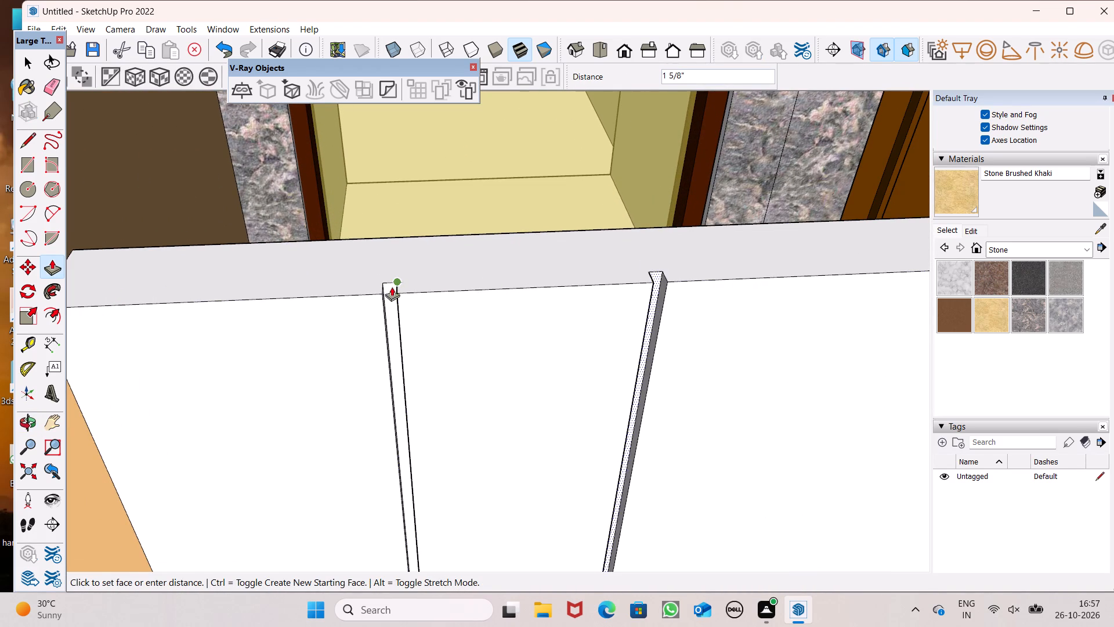
drag(392, 287, 390, 287)
scroll(263, 269, down, 4)
middle_drag(355, 363, 272, 311)
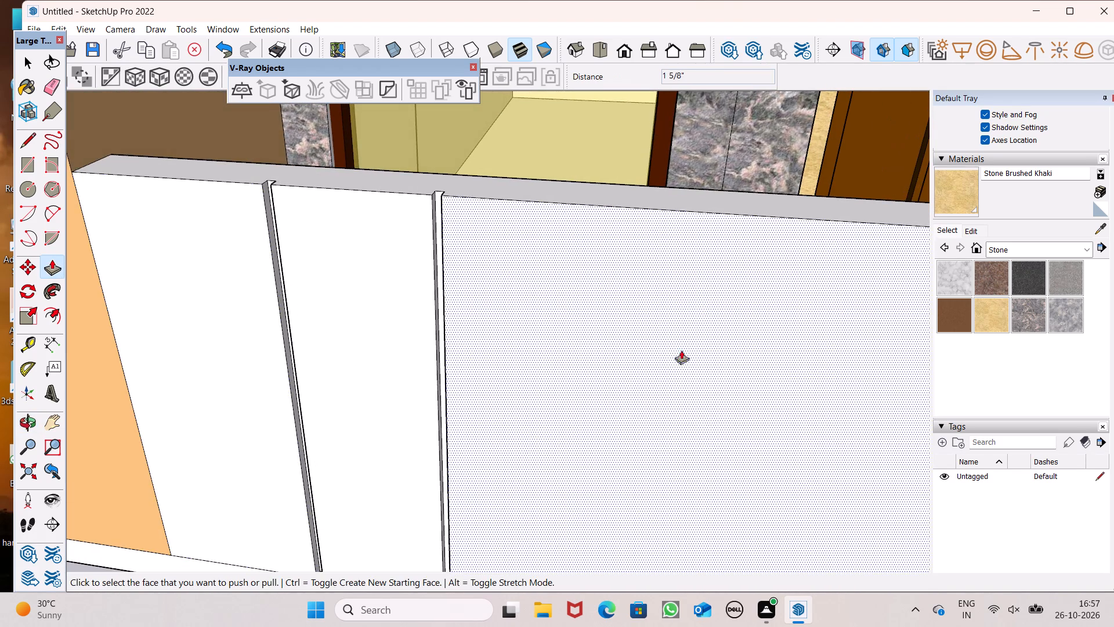
scroll(436, 314, down, 2)
middle_drag(435, 354, 518, 331)
key(space)
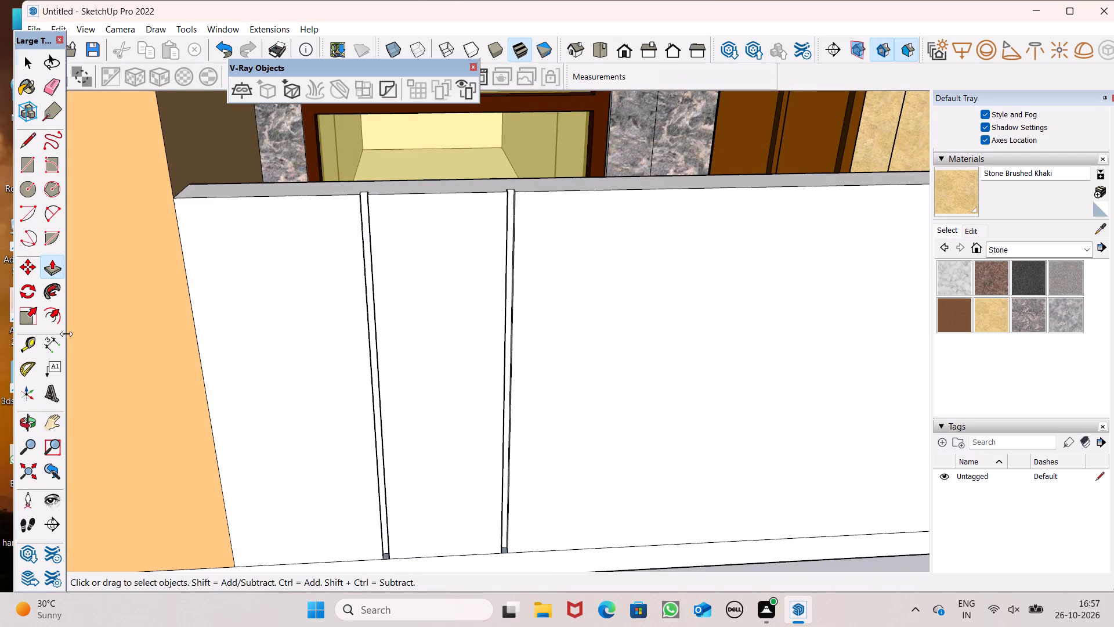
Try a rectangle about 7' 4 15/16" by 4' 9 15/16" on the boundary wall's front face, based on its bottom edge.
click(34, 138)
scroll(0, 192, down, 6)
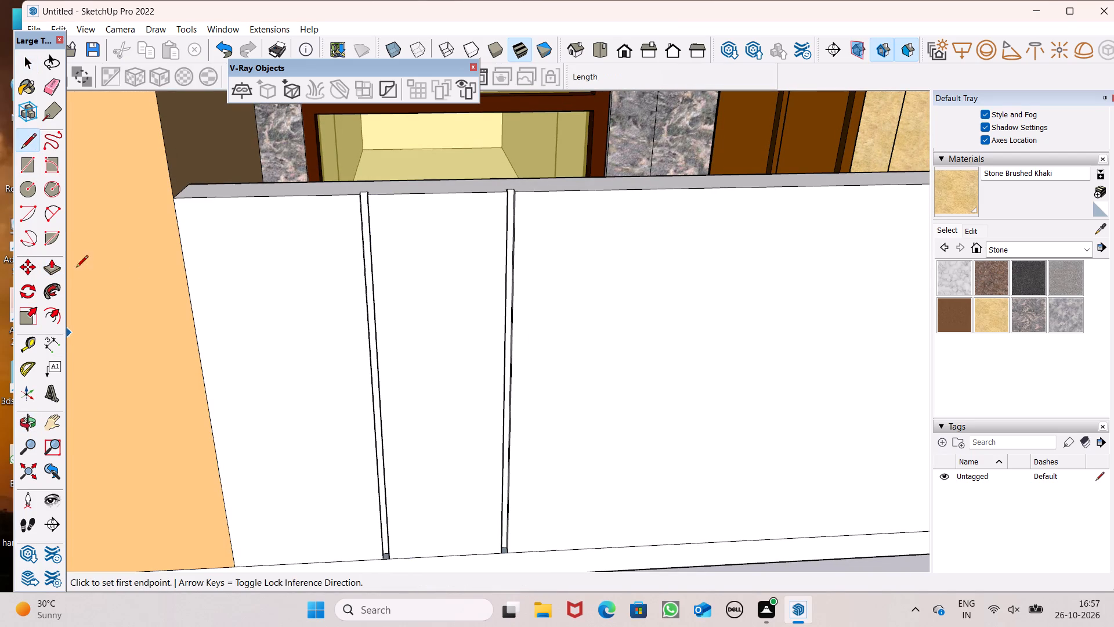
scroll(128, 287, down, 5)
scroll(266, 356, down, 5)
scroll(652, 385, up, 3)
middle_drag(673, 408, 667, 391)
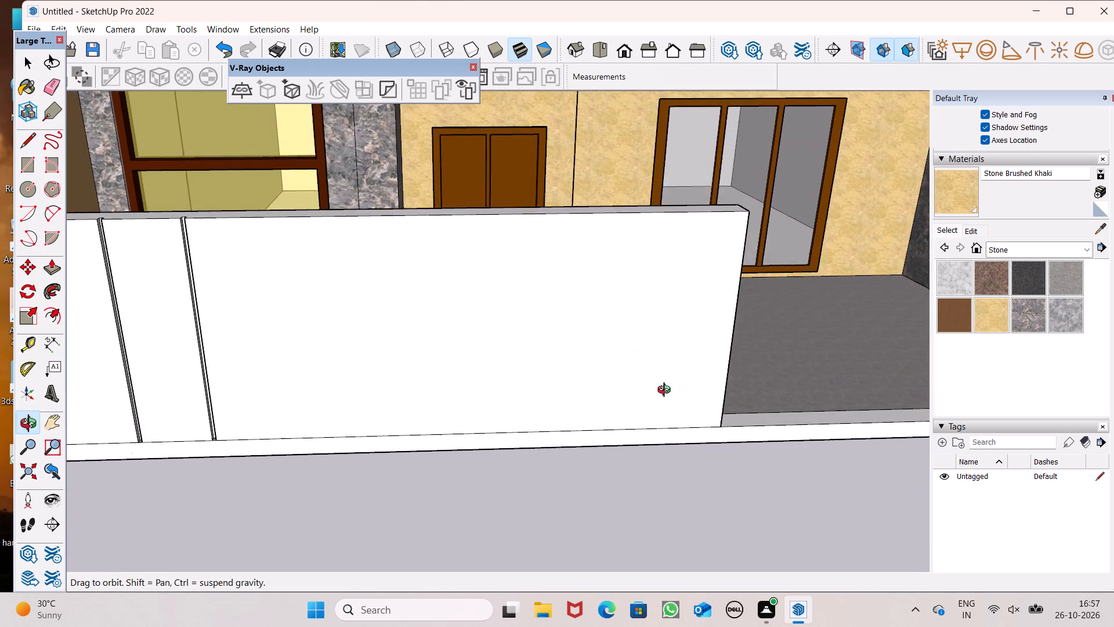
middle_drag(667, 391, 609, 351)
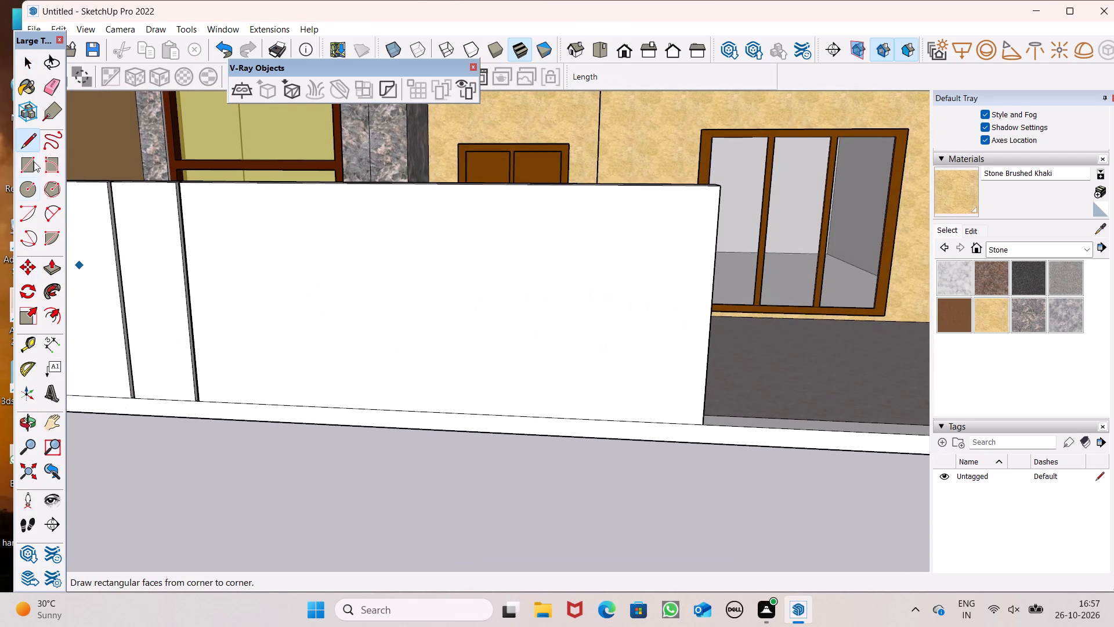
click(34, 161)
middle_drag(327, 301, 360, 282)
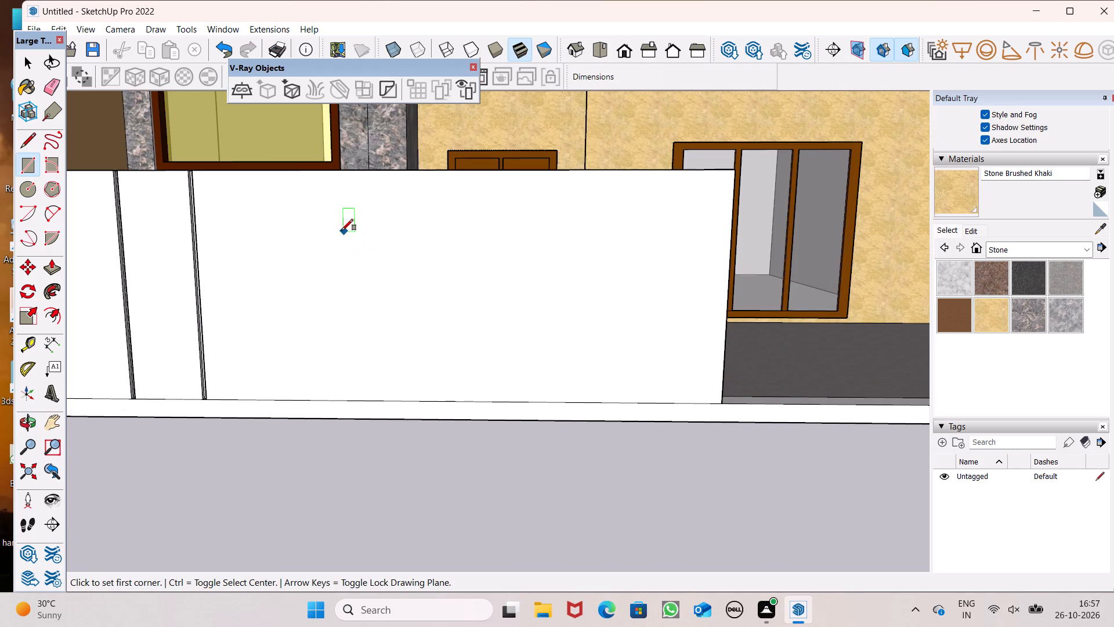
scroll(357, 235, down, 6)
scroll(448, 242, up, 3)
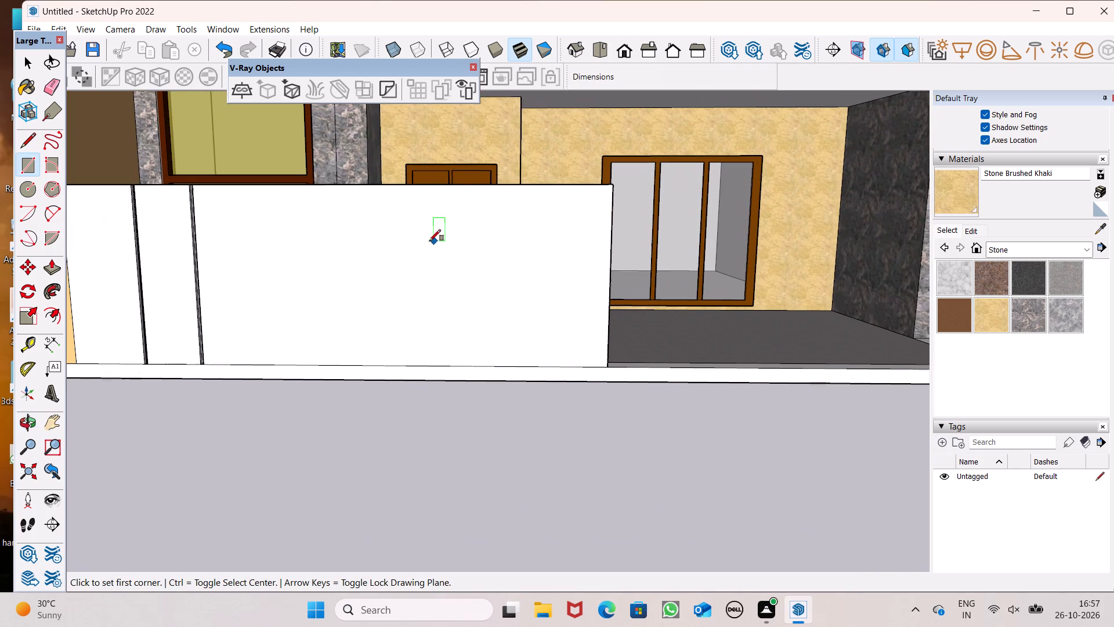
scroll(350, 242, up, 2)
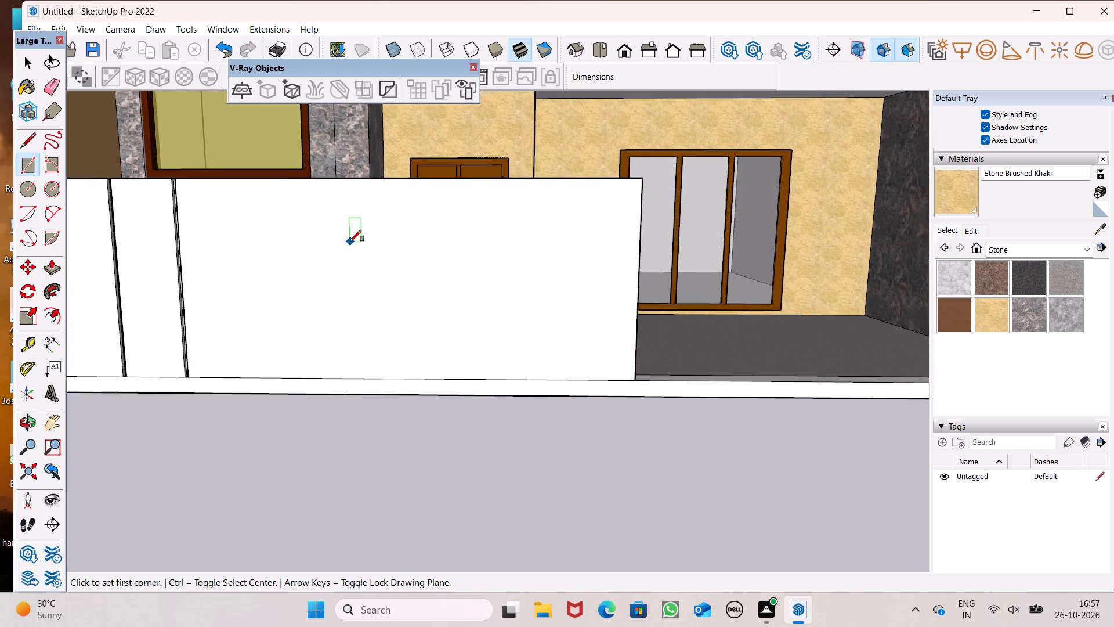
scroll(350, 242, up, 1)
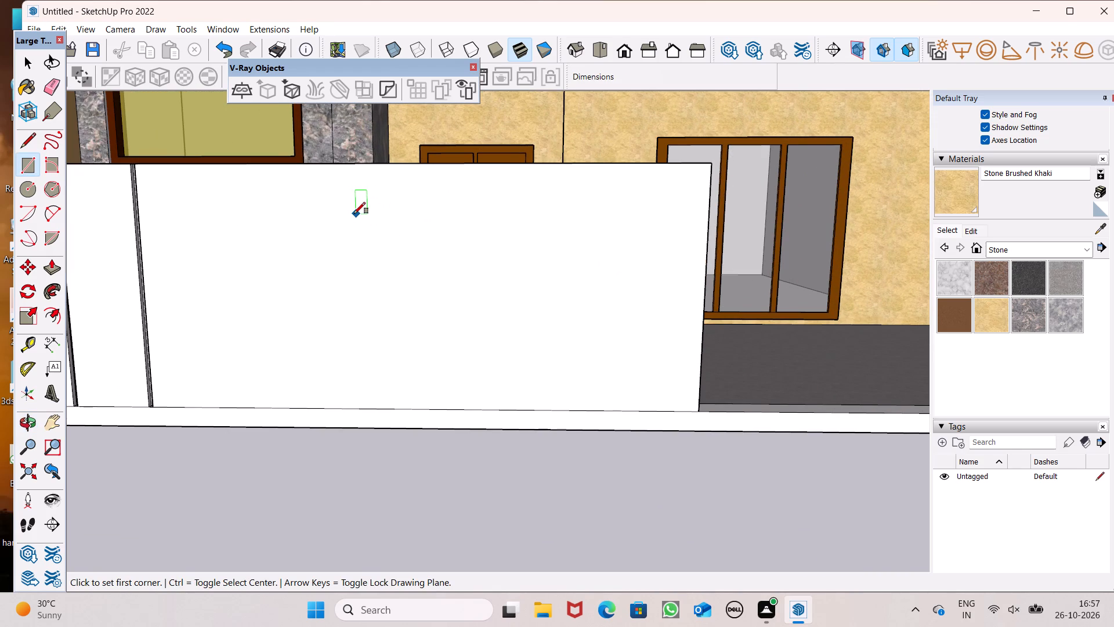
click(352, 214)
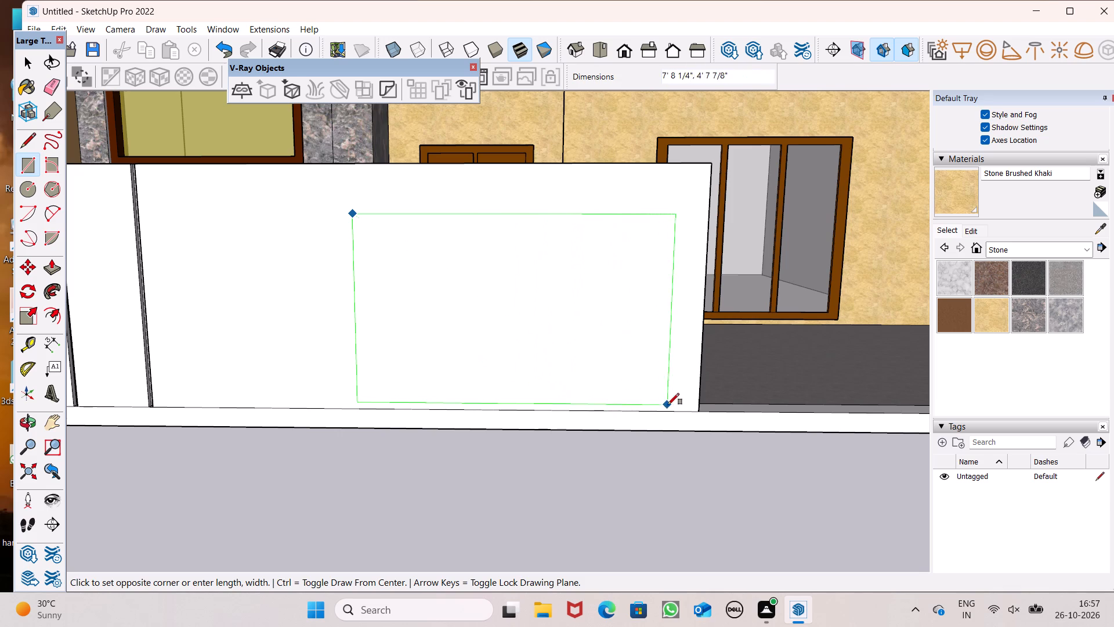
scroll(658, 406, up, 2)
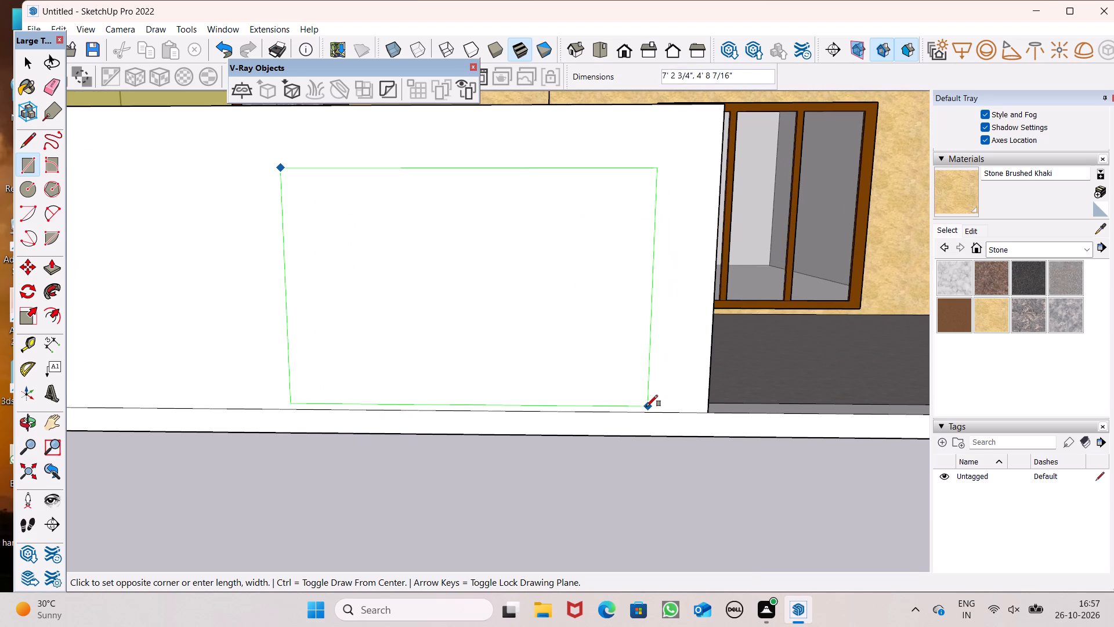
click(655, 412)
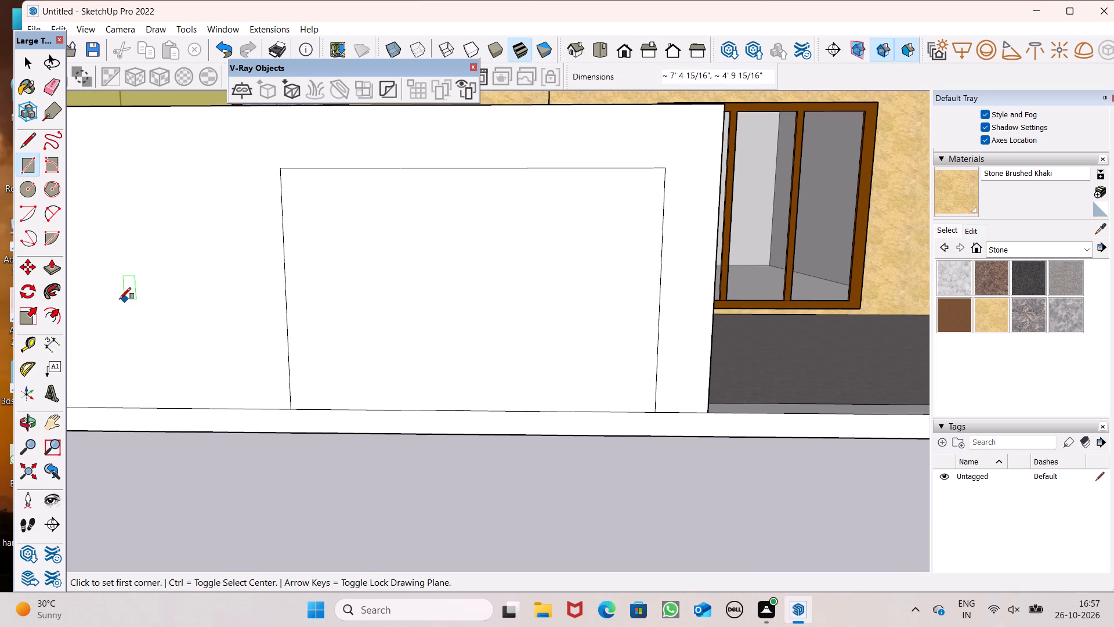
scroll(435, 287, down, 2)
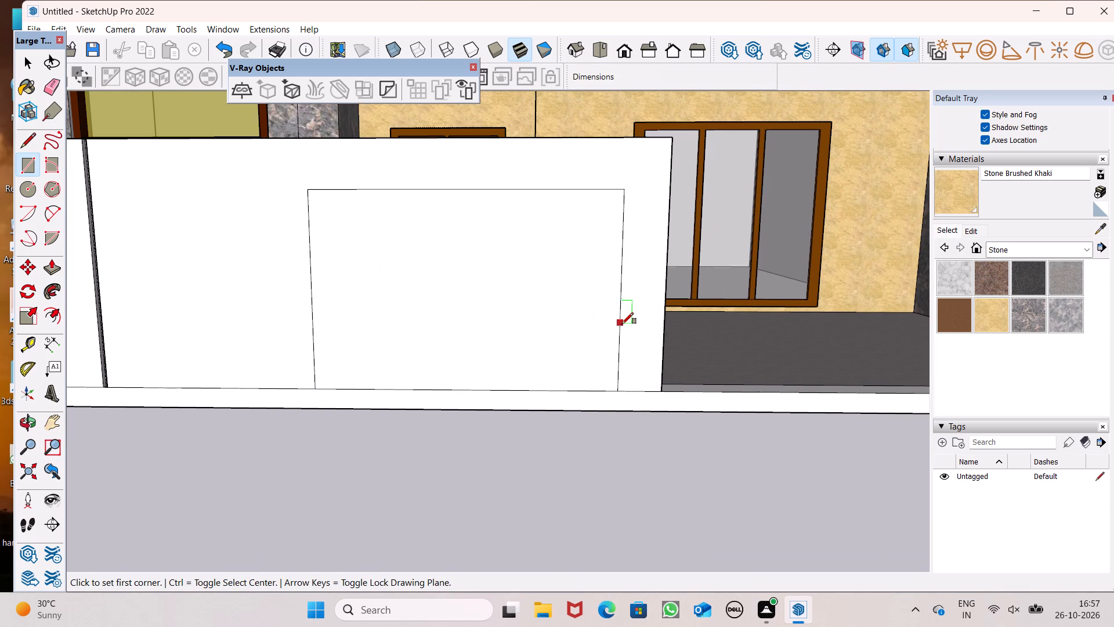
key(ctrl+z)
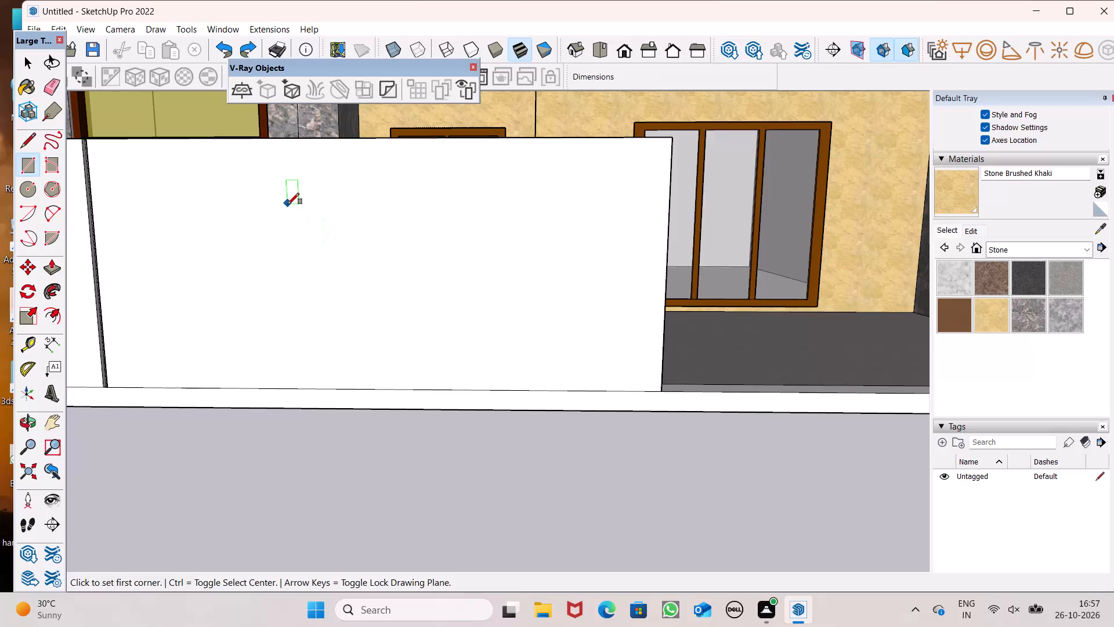
Draw a rectangle about 8' 7 7/16" by 4' 9 3/16" on the boundary wall's front face, down to its bottom edge.
drag(255, 192, 266, 205)
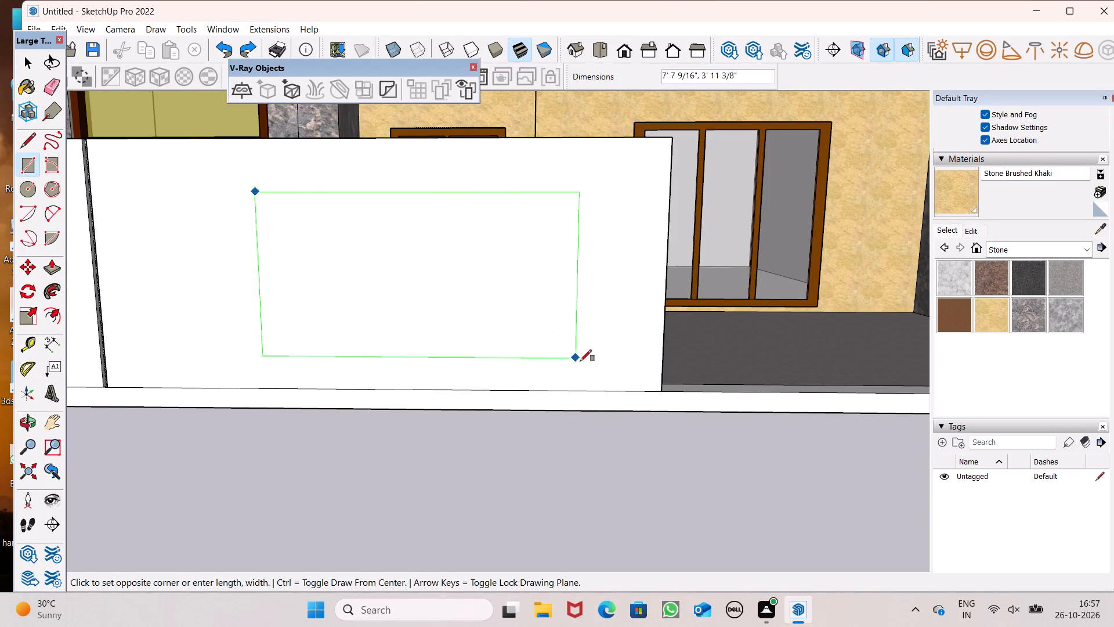
click(616, 390)
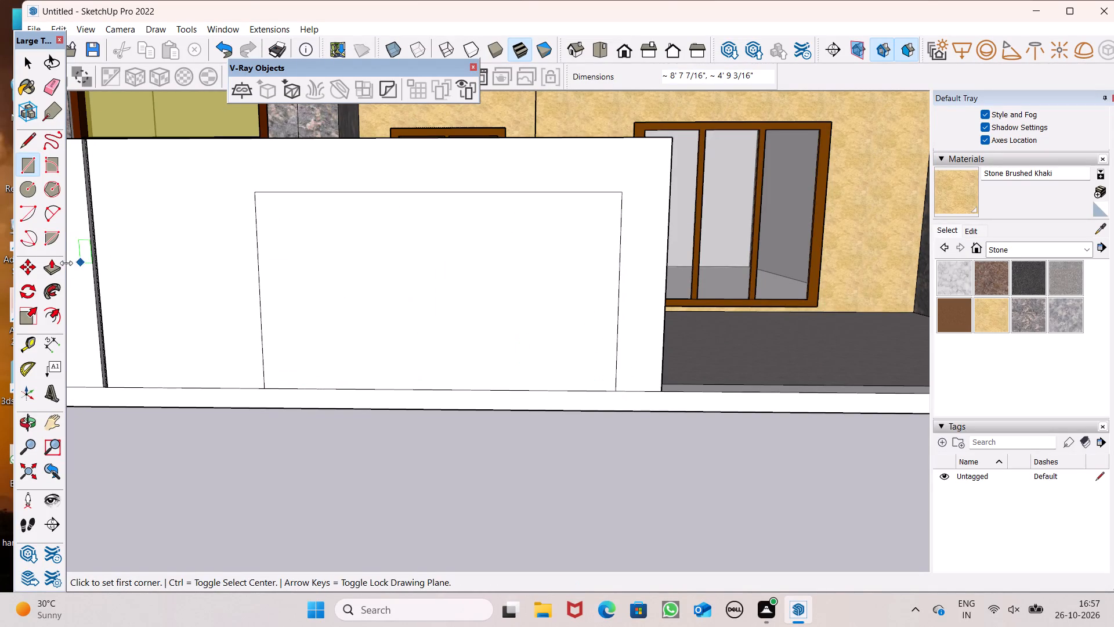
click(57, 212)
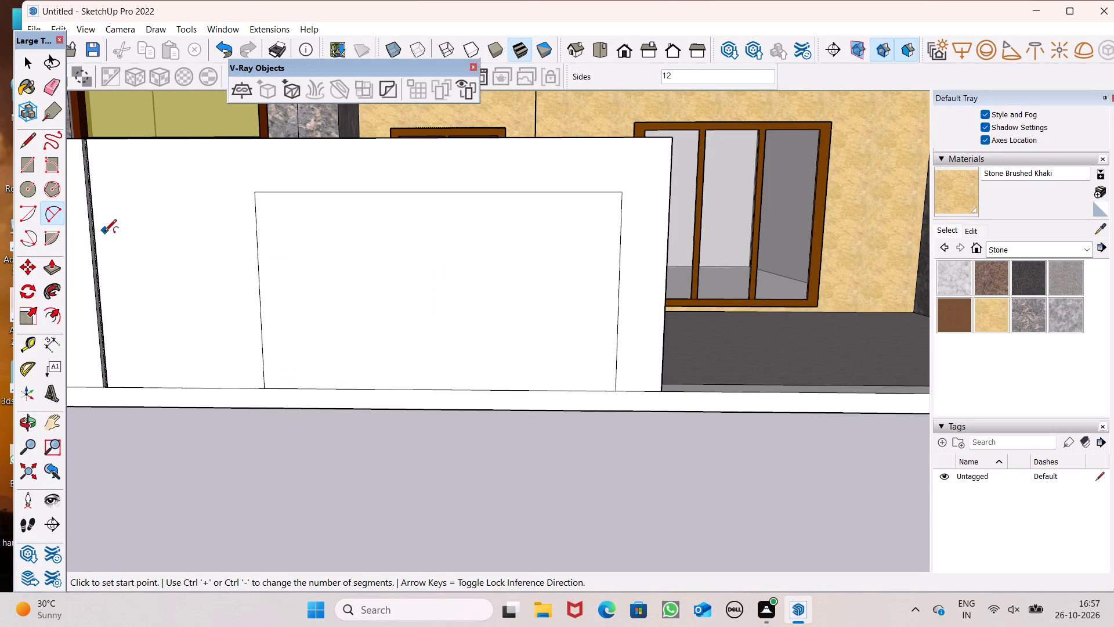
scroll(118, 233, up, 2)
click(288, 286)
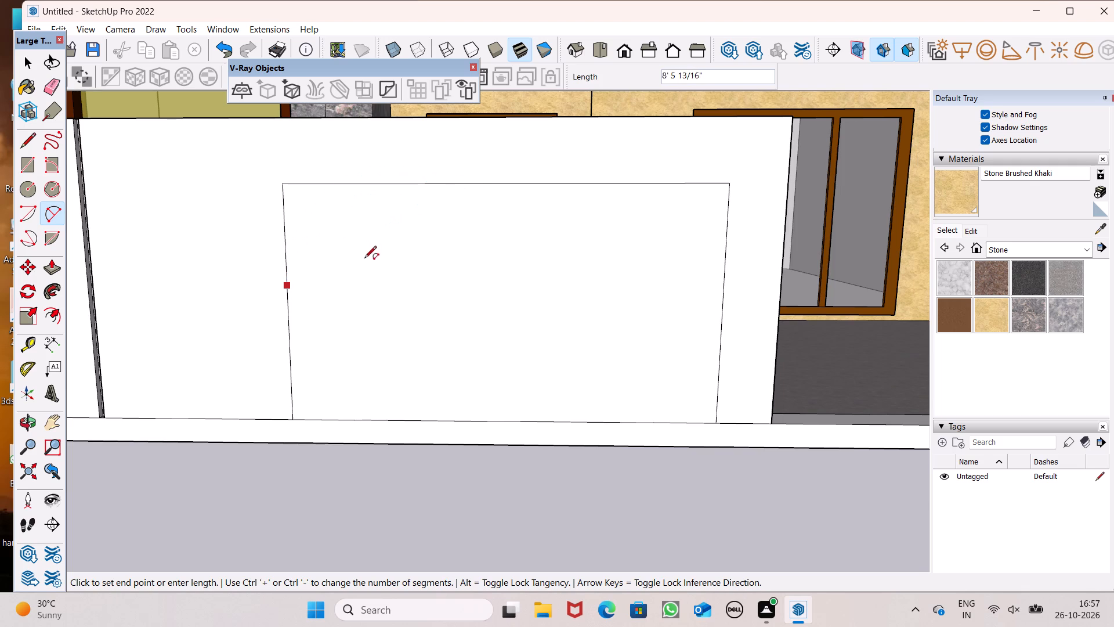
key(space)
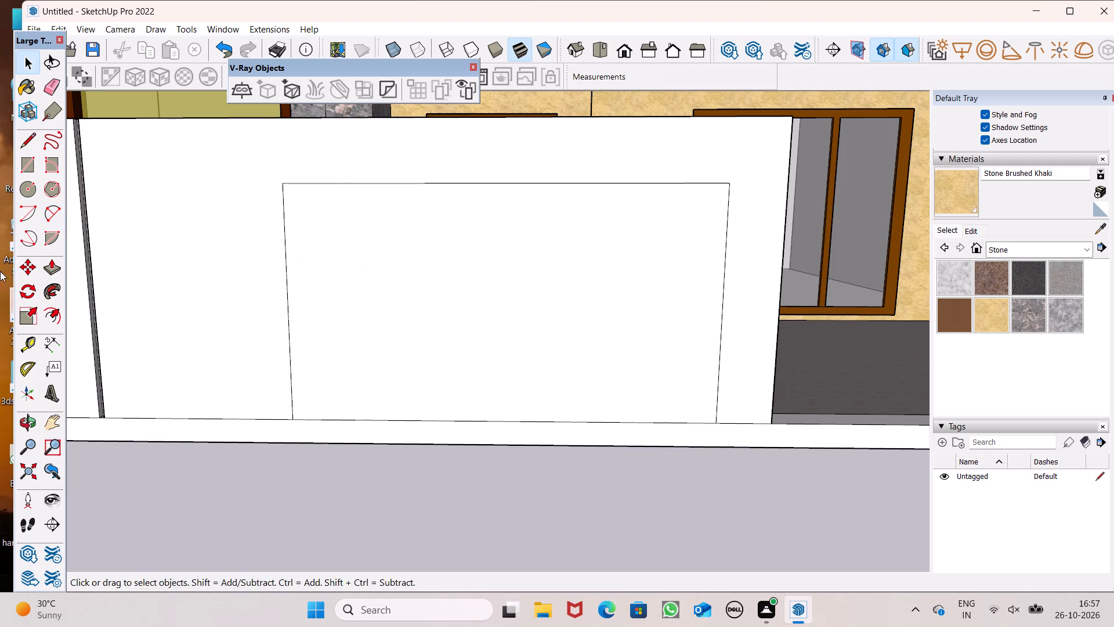
Round the rectangle's upper corner nearest the grooves with an arc of about 8 1/16" bulge, erasing the leftover corner edges.
click(52, 217)
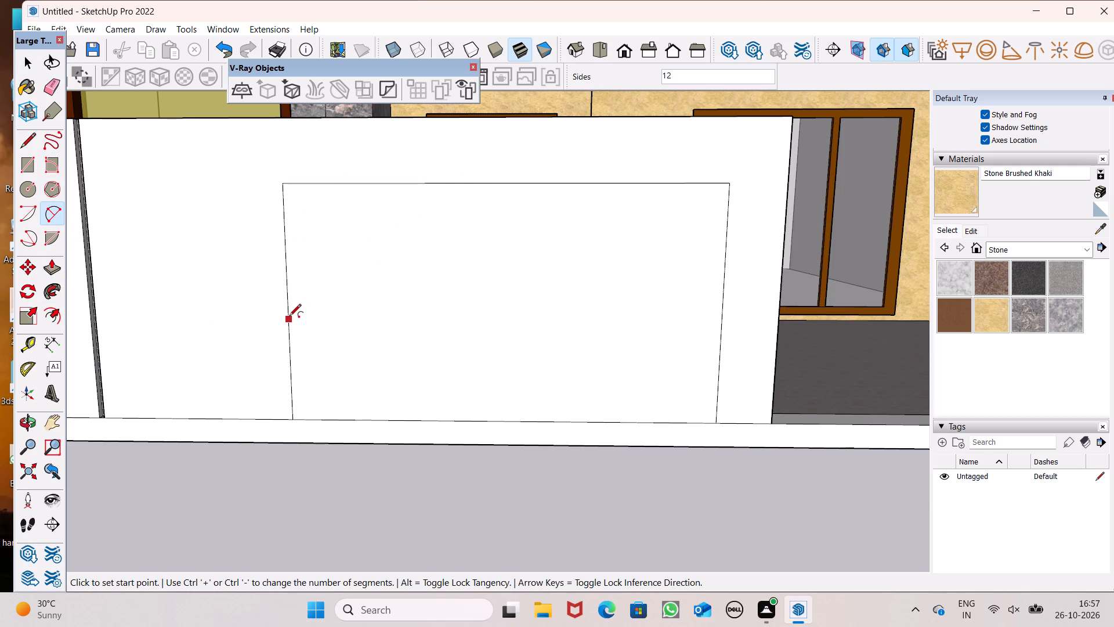
click(288, 309)
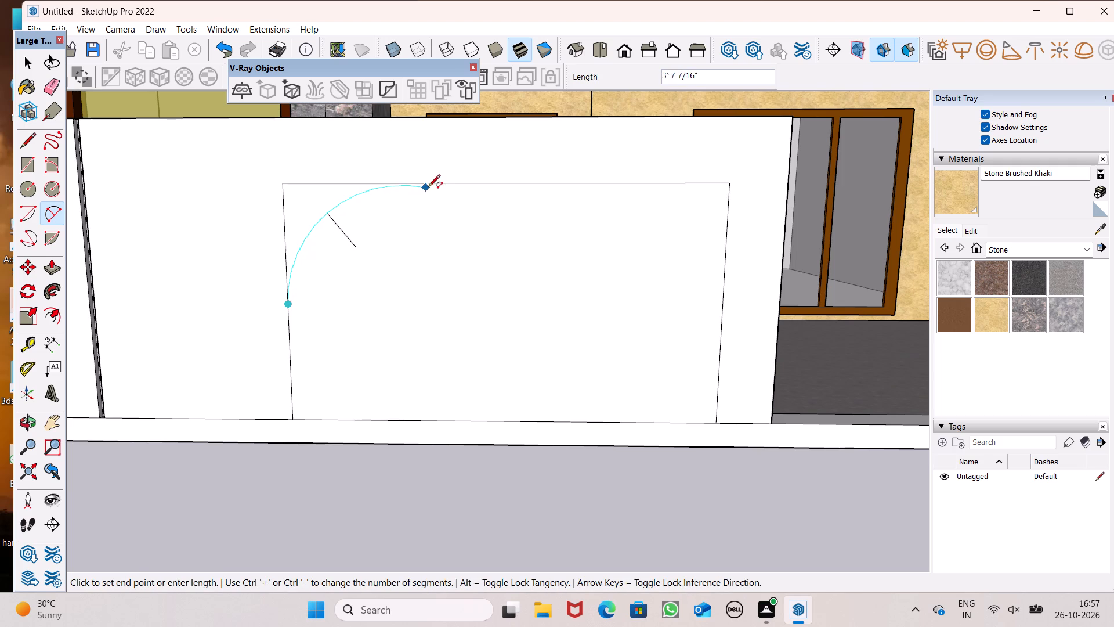
click(434, 185)
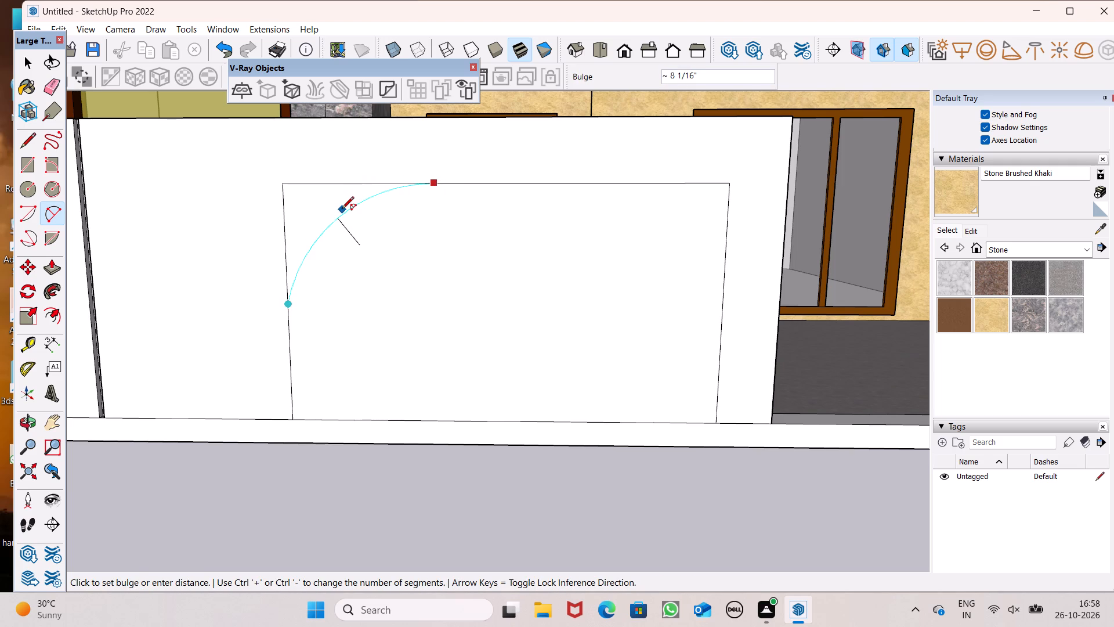
click(342, 210)
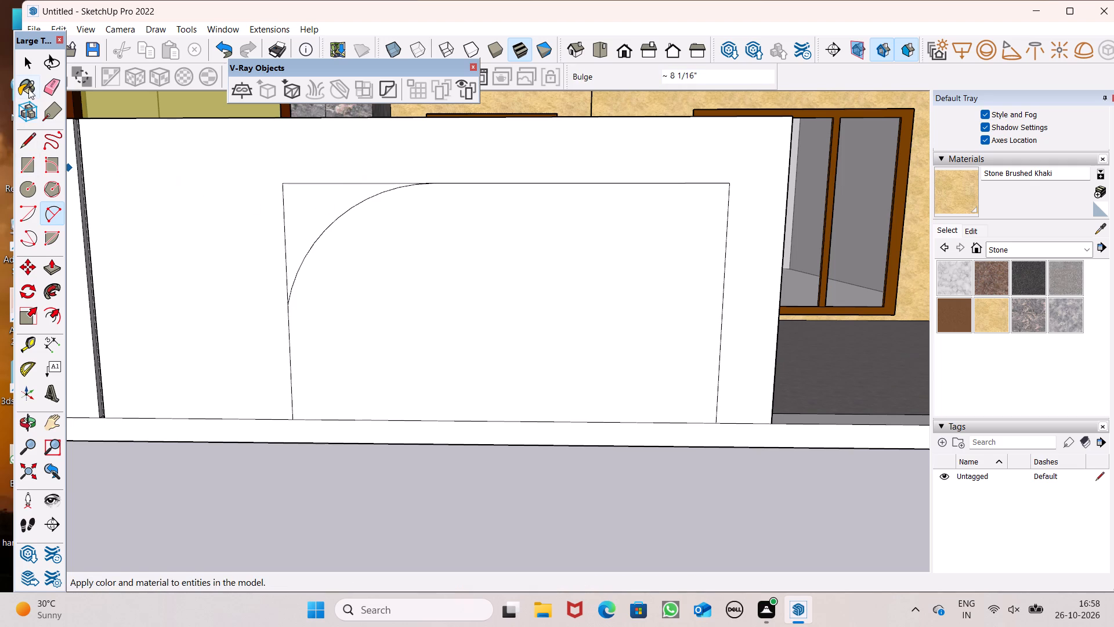
drag(44, 84, 49, 84)
drag(299, 164, 274, 222)
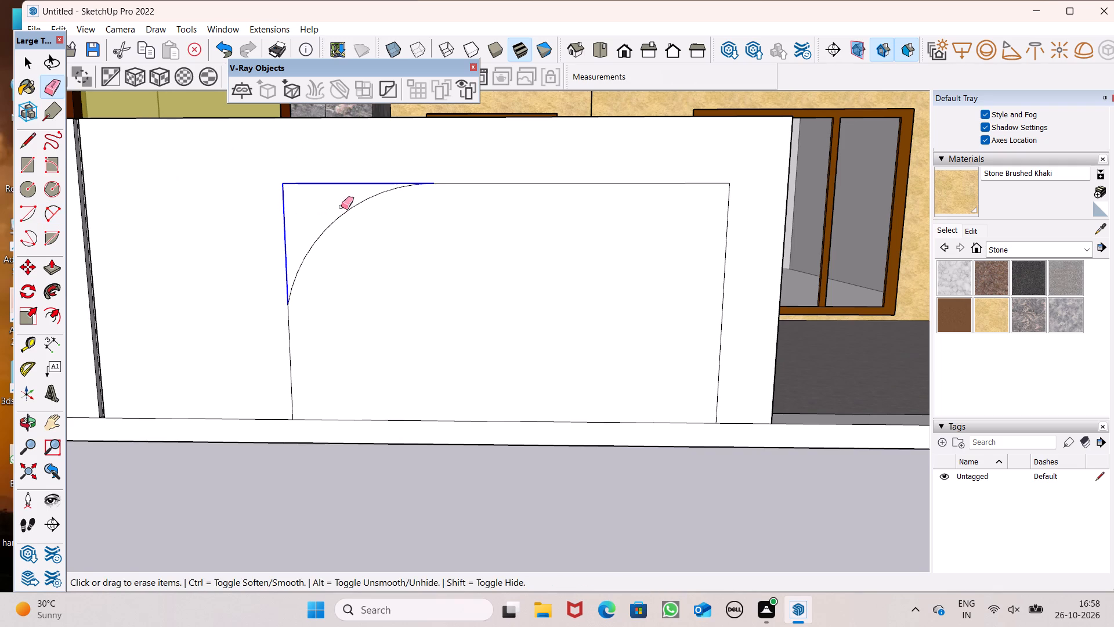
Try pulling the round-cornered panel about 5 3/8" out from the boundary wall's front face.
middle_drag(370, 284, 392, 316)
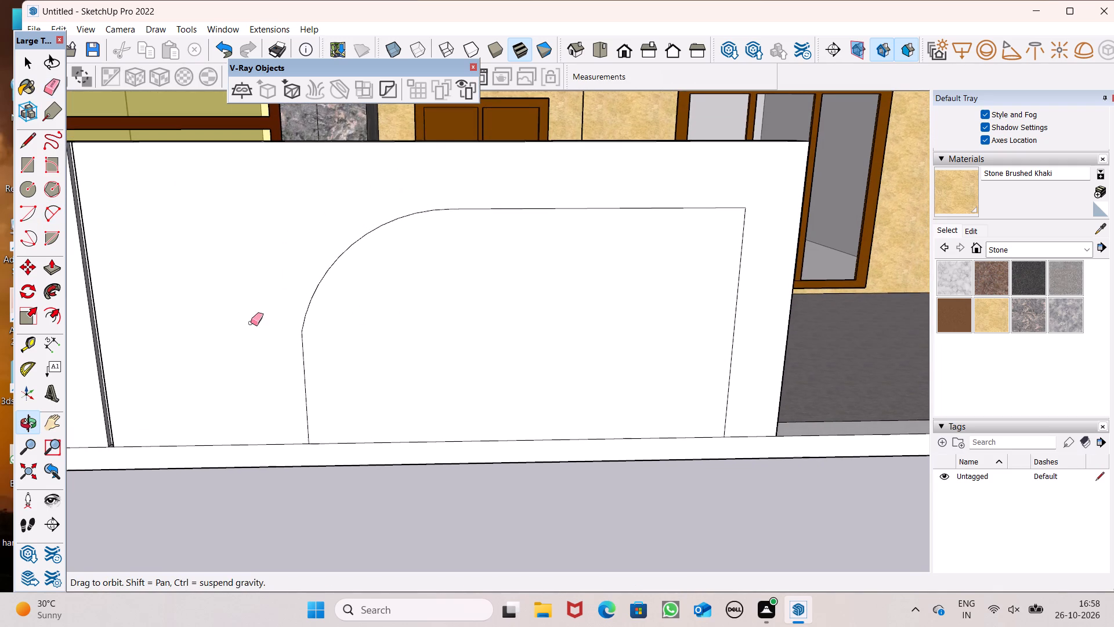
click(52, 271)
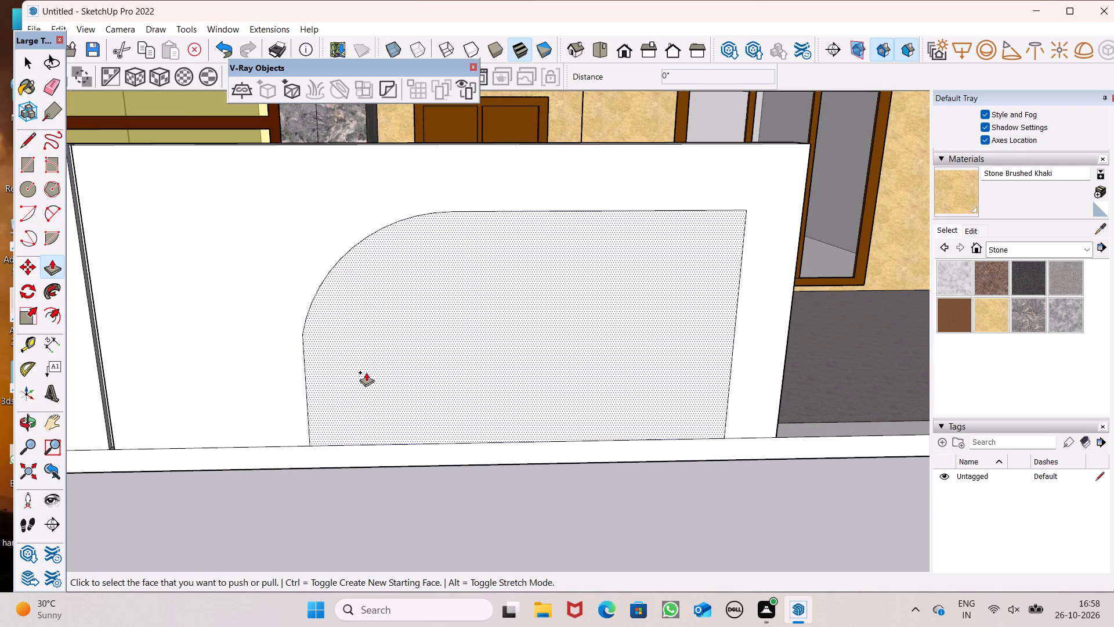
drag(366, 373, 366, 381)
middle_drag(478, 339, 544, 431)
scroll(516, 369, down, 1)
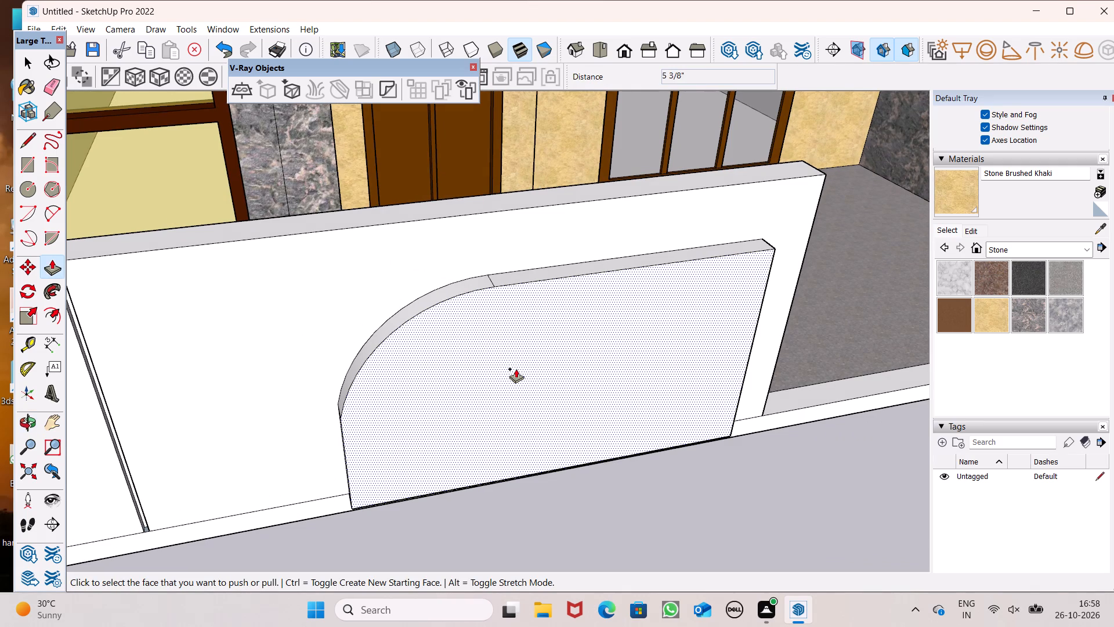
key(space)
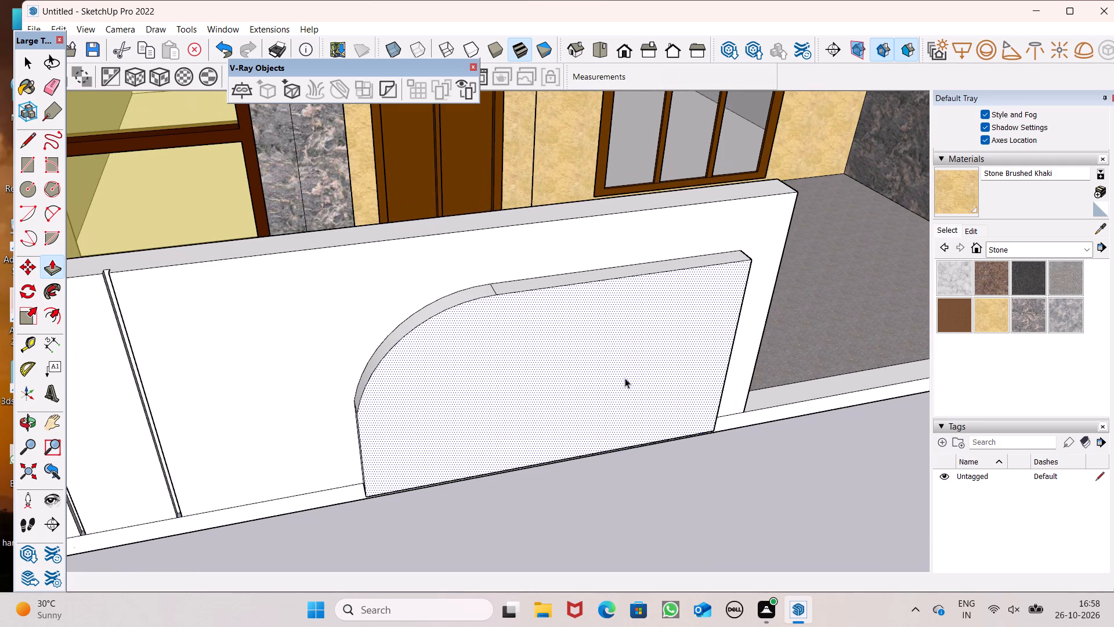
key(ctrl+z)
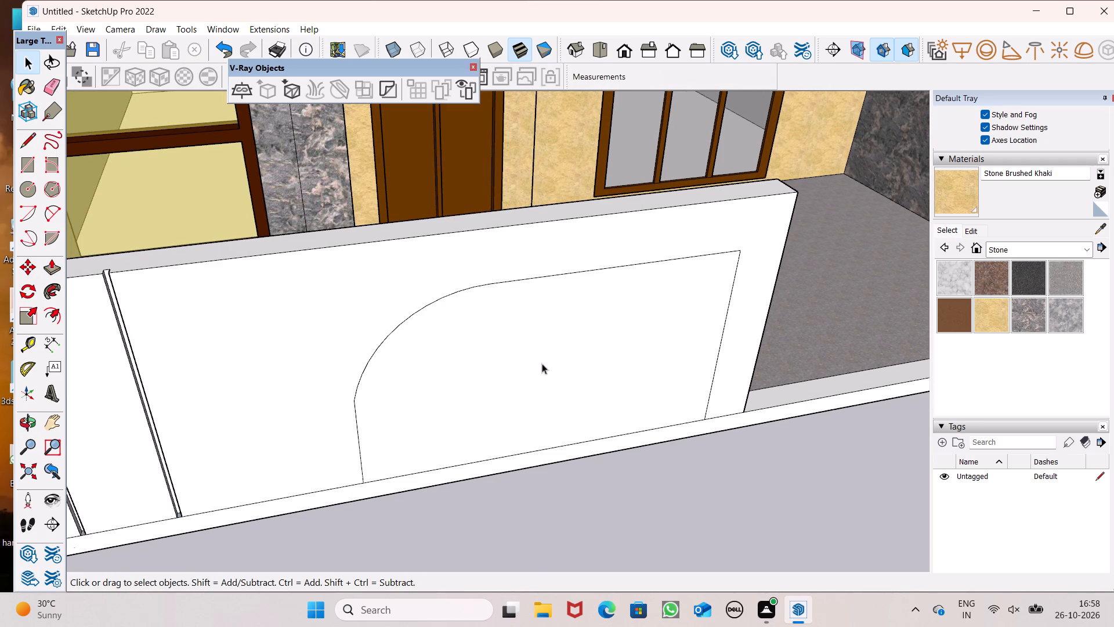
Pull the front face of the base slab below the boundary wall outward about 4' 11".
scroll(491, 297, down, 3)
middle_drag(530, 402, 485, 307)
click(56, 280)
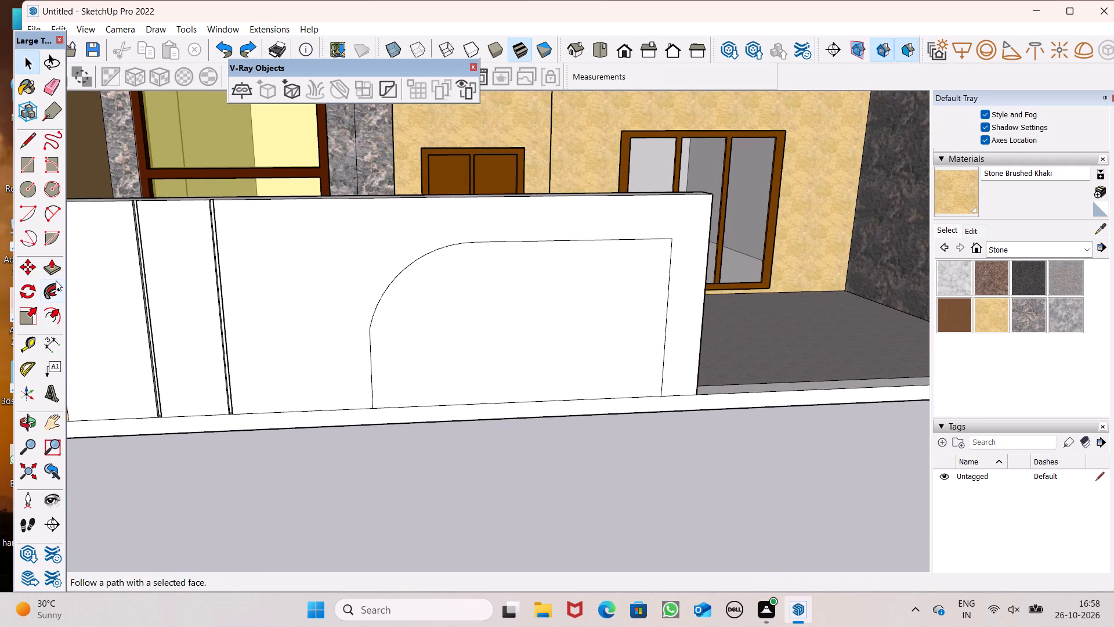
click(56, 279)
scroll(352, 280, down, 4)
scroll(385, 365, up, 2)
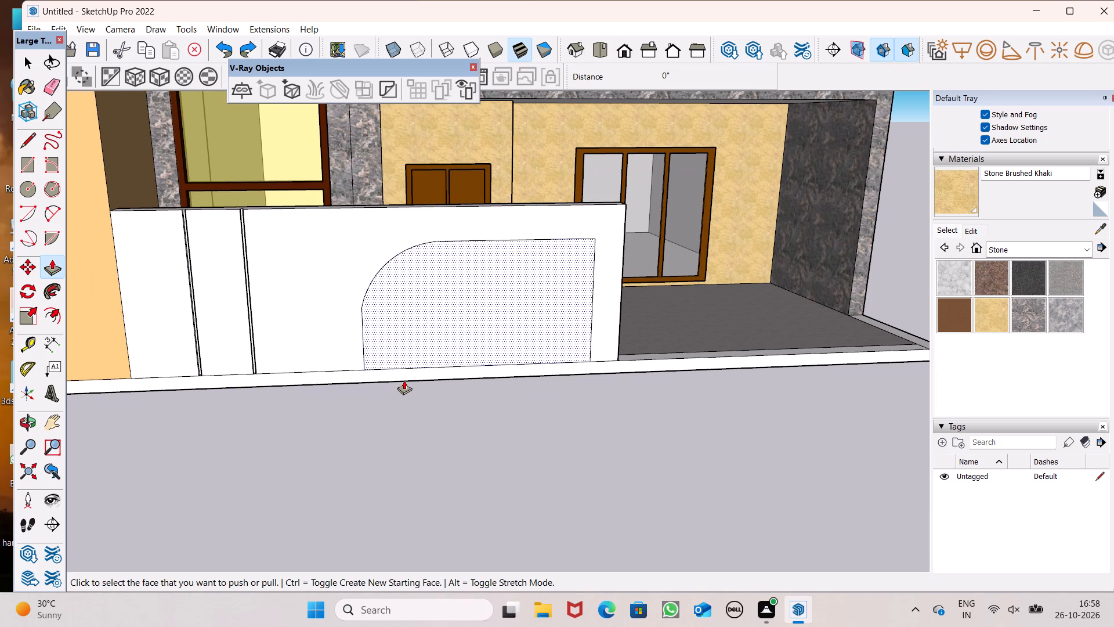
drag(410, 373, 410, 430)
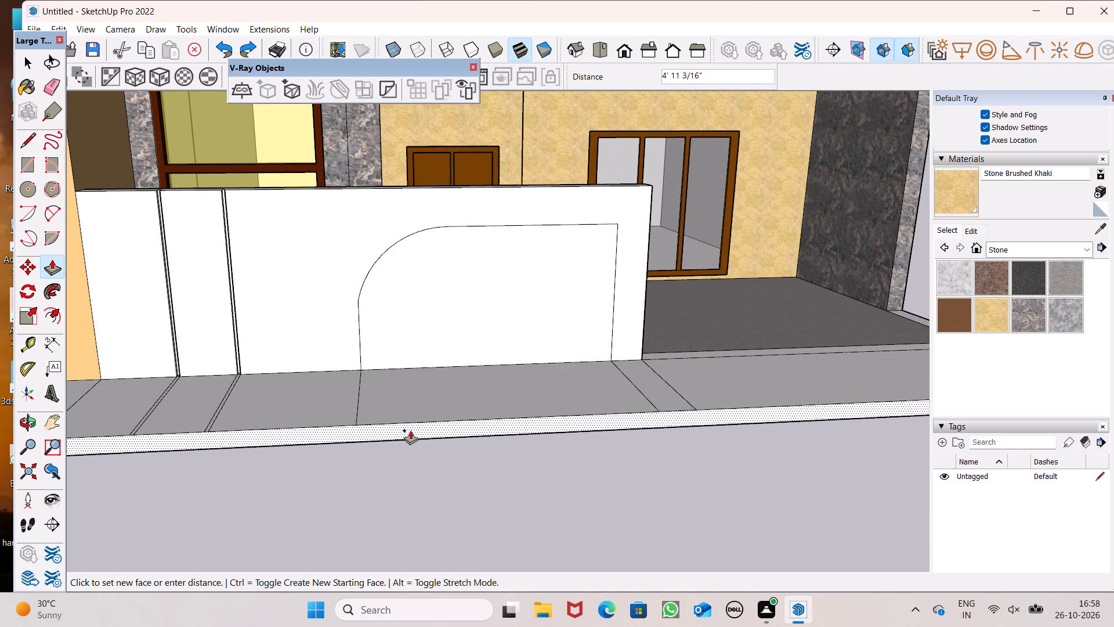
drag(410, 430, 410, 435)
scroll(439, 350, down, 3)
key(space)
Erase the seam lines across the extended base slab's top in front of the boundary wall, from the tall pillar to the wall's free end.
scroll(430, 320, down, 2)
middle_drag(456, 354, 465, 359)
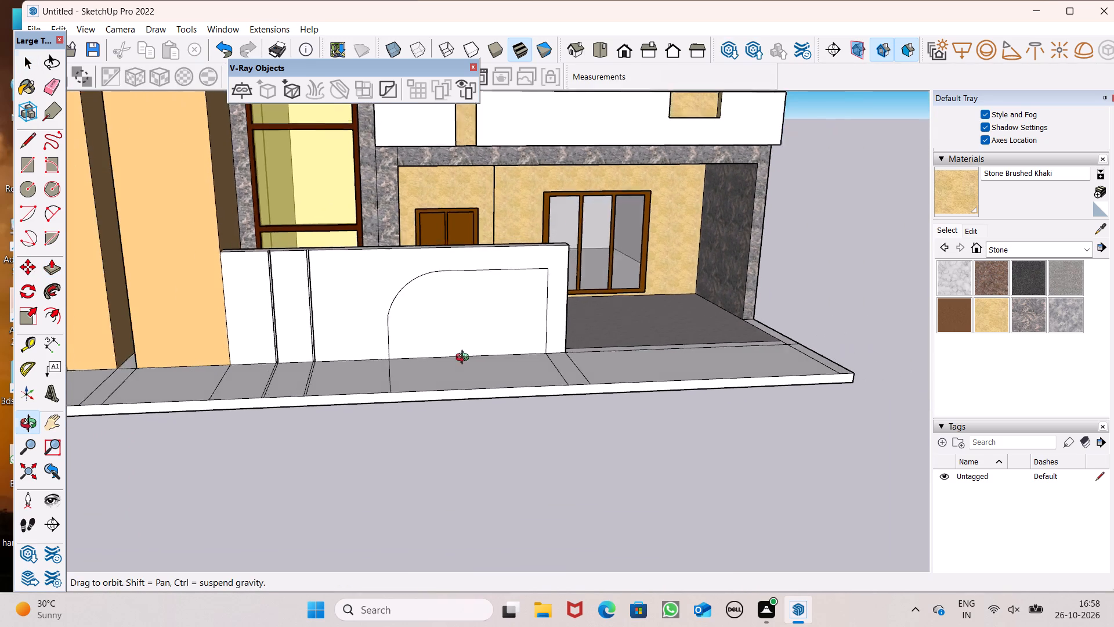
middle_drag(465, 359, 538, 449)
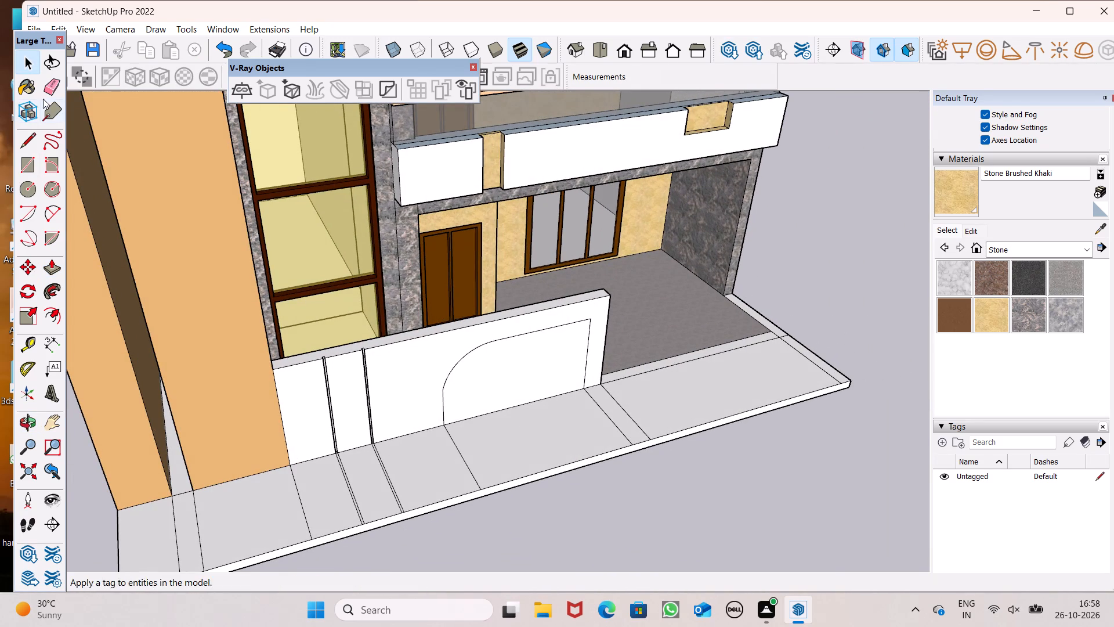
click(53, 96)
scroll(476, 248, down, 3)
scroll(433, 405, up, 5)
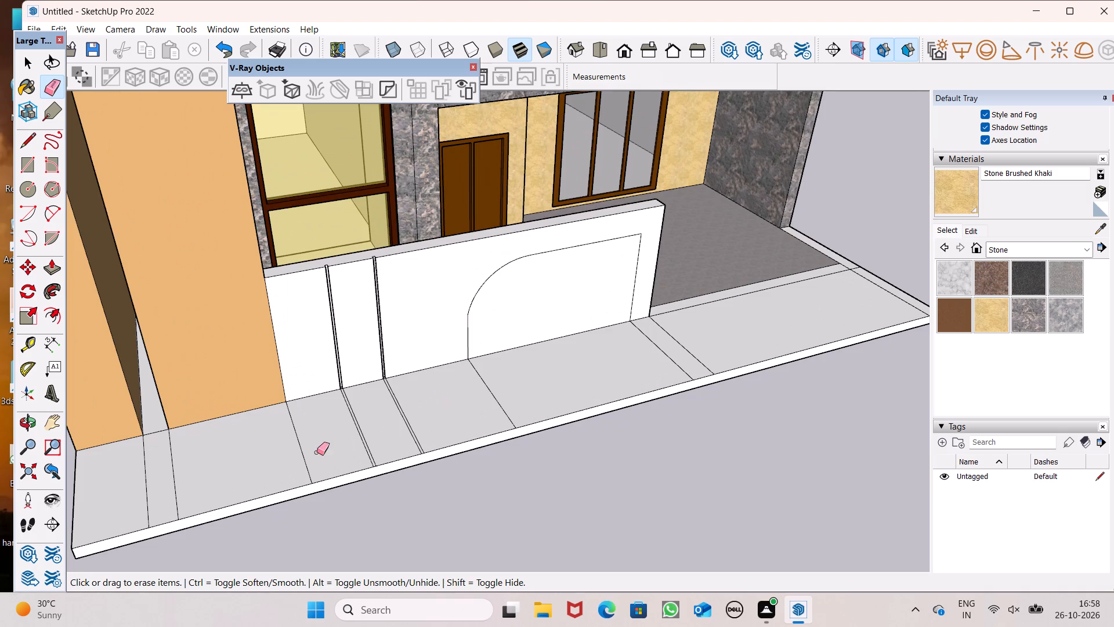
scroll(317, 452, up, 3)
drag(294, 462, 578, 382)
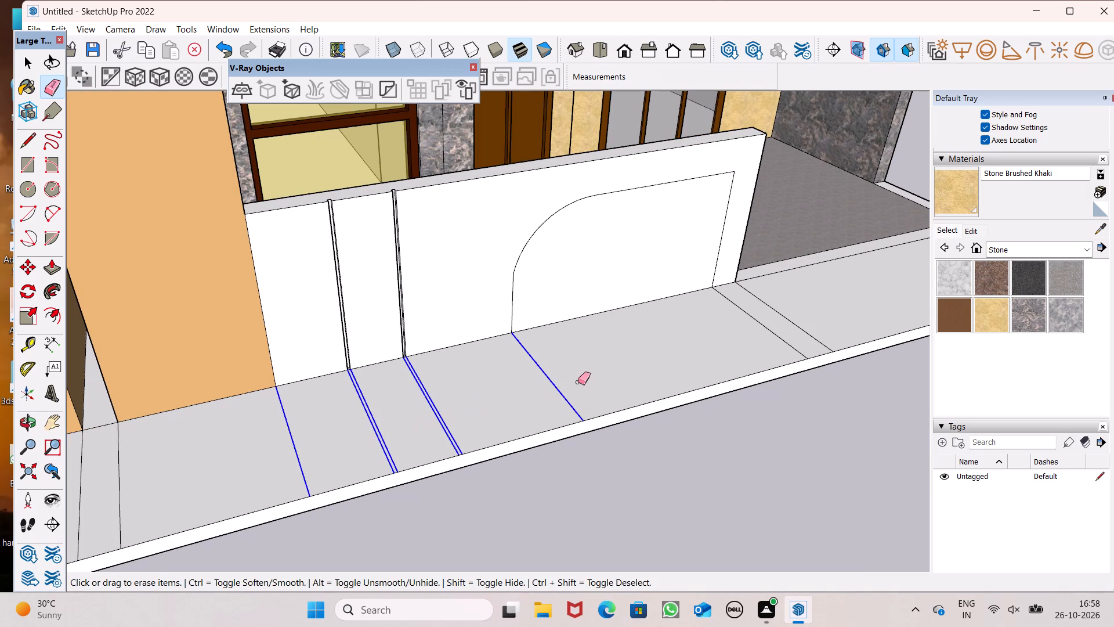
drag(578, 382, 600, 376)
drag(749, 327, 737, 341)
scroll(729, 281, down, 7)
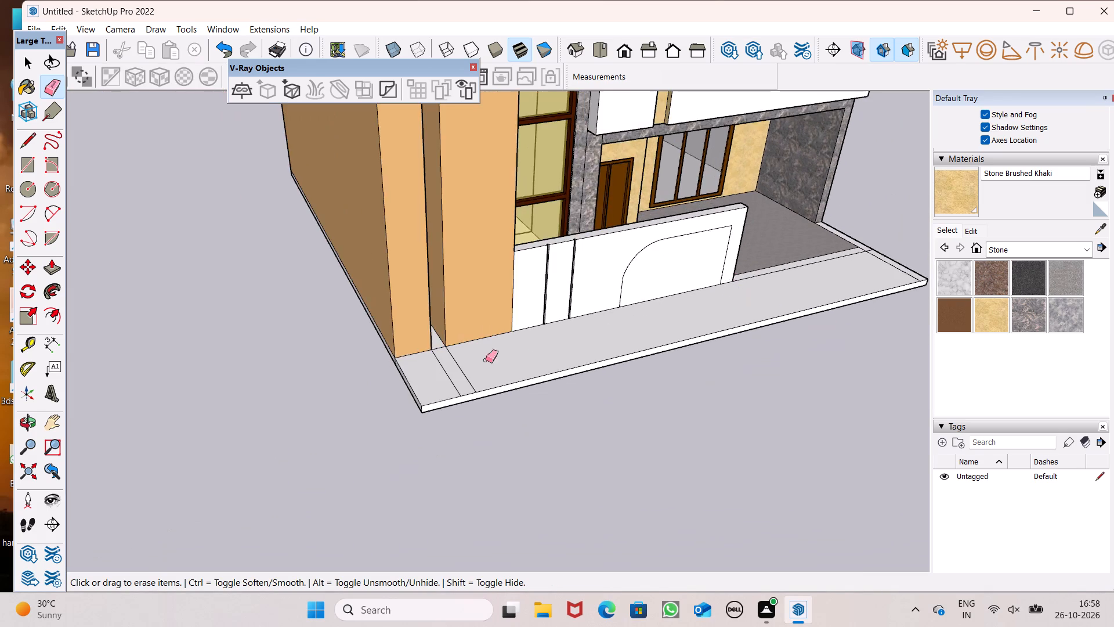
Erase the remaining seam lines across the extended base slab's top in front of the tall pillars.
scroll(339, 426, up, 6)
drag(506, 354, 483, 373)
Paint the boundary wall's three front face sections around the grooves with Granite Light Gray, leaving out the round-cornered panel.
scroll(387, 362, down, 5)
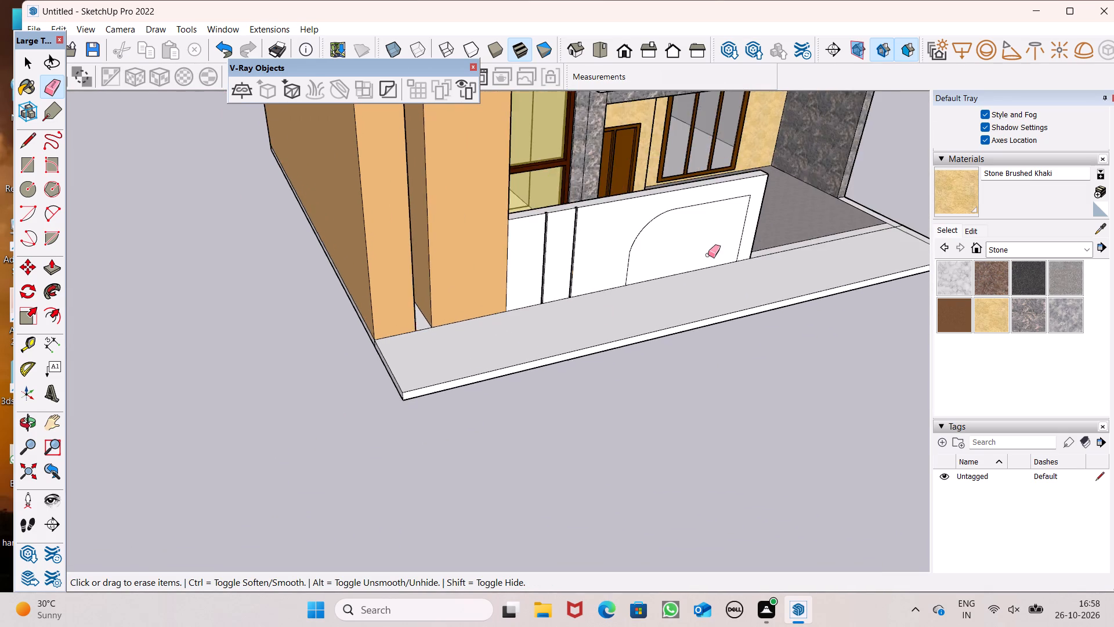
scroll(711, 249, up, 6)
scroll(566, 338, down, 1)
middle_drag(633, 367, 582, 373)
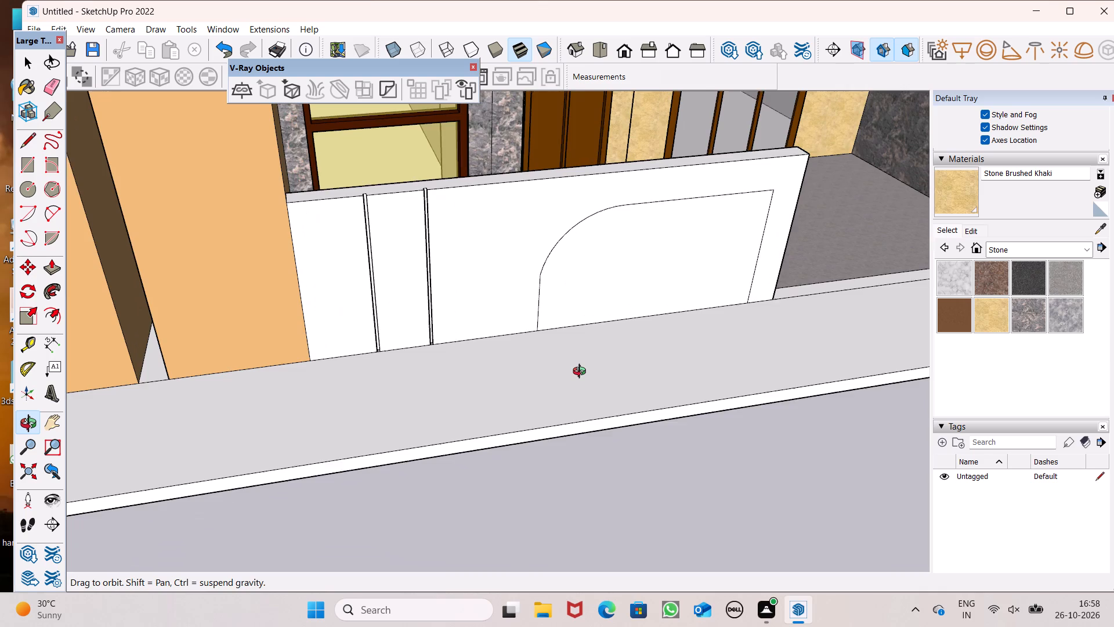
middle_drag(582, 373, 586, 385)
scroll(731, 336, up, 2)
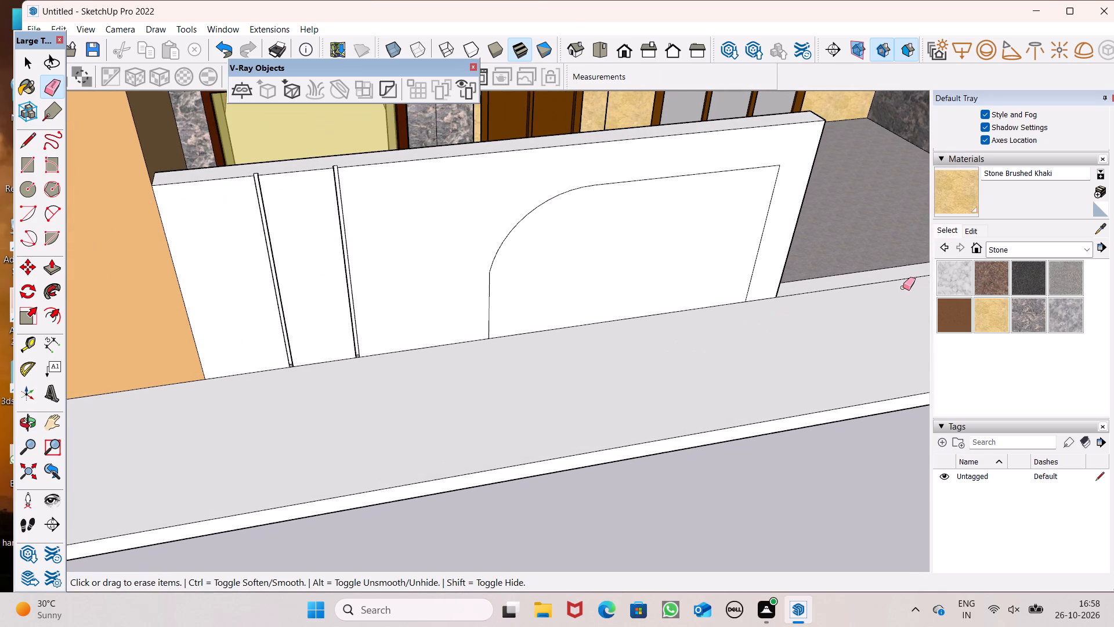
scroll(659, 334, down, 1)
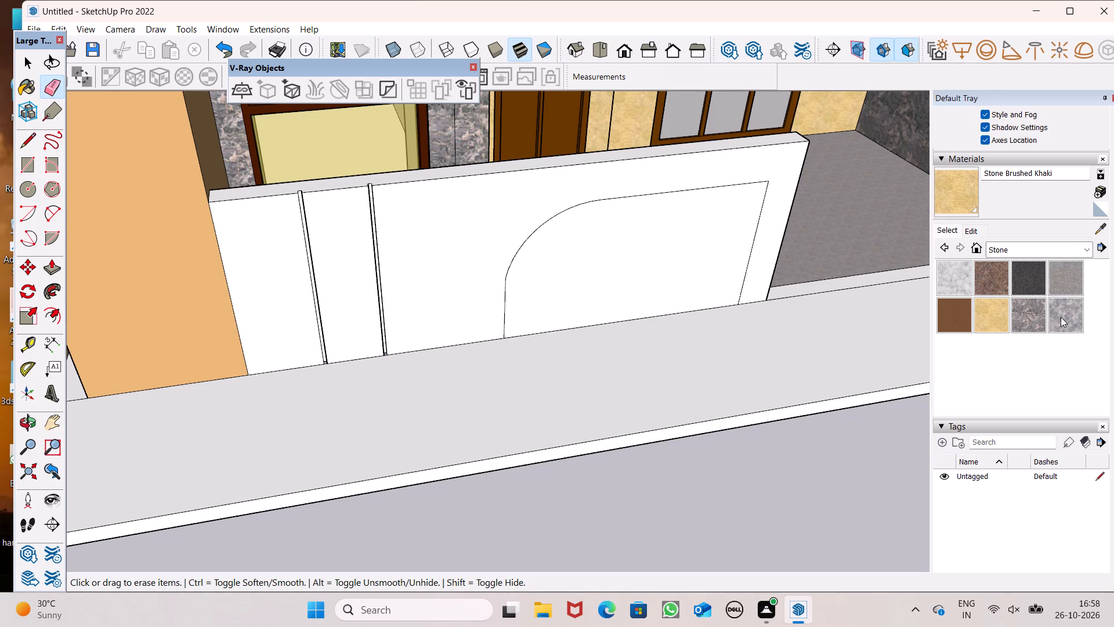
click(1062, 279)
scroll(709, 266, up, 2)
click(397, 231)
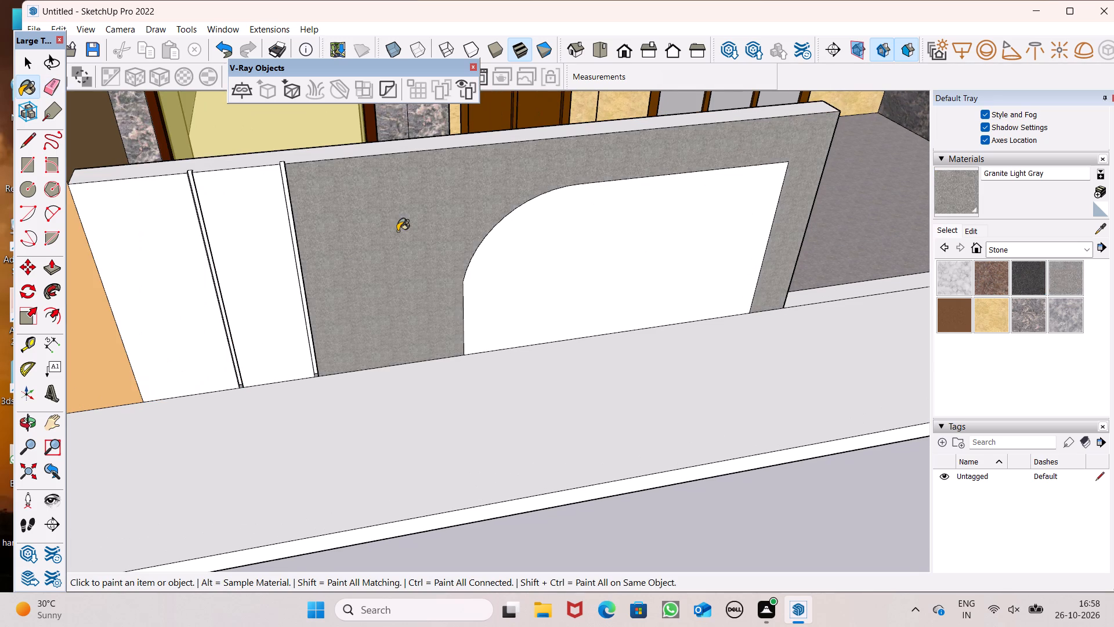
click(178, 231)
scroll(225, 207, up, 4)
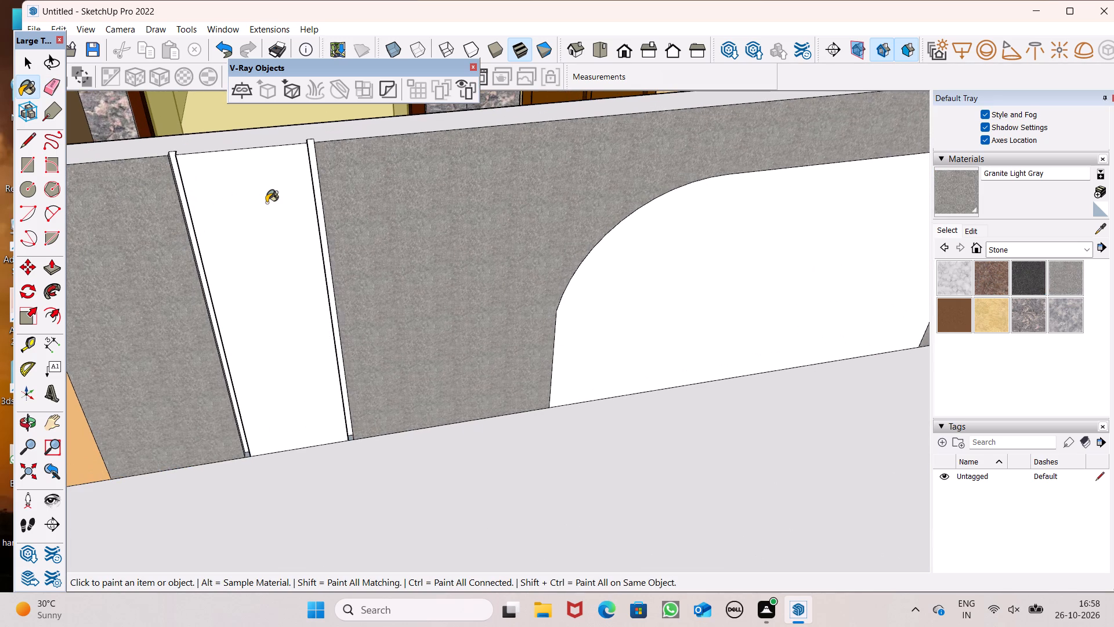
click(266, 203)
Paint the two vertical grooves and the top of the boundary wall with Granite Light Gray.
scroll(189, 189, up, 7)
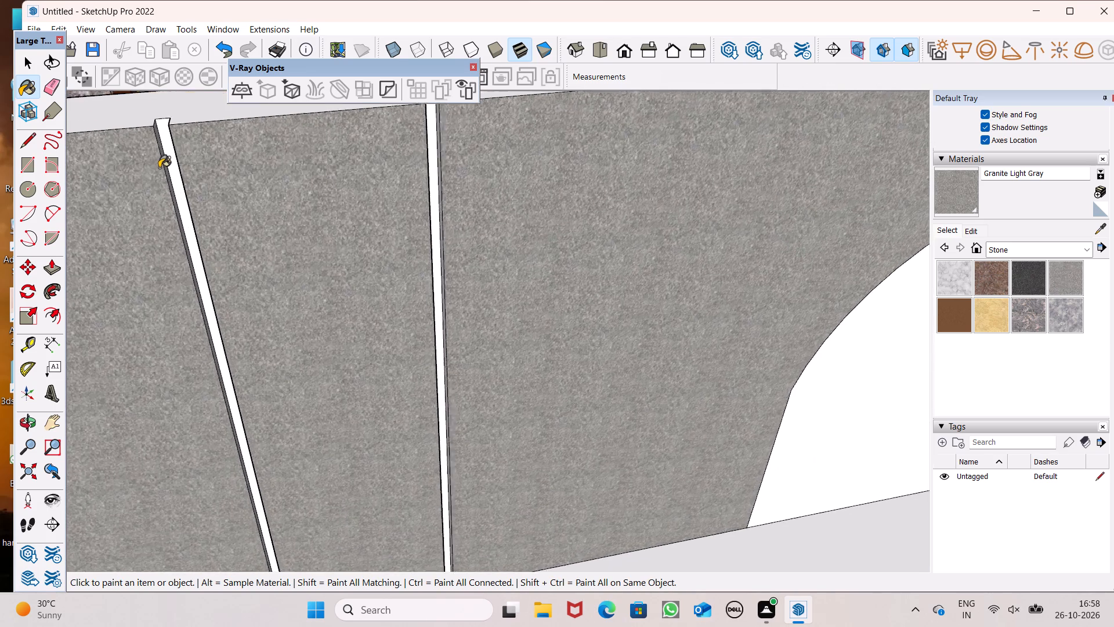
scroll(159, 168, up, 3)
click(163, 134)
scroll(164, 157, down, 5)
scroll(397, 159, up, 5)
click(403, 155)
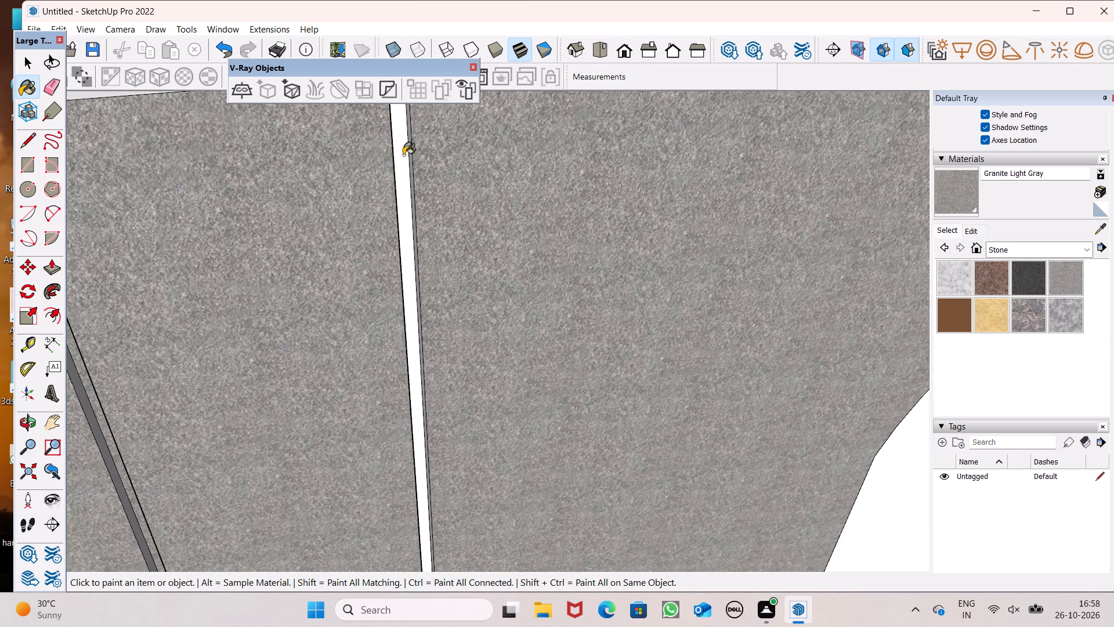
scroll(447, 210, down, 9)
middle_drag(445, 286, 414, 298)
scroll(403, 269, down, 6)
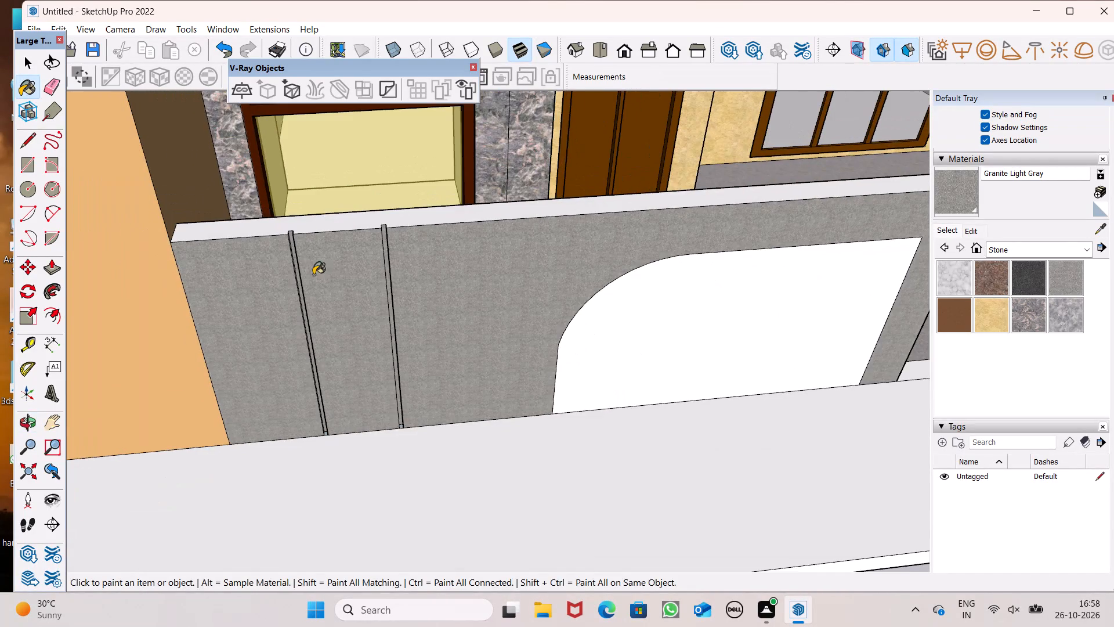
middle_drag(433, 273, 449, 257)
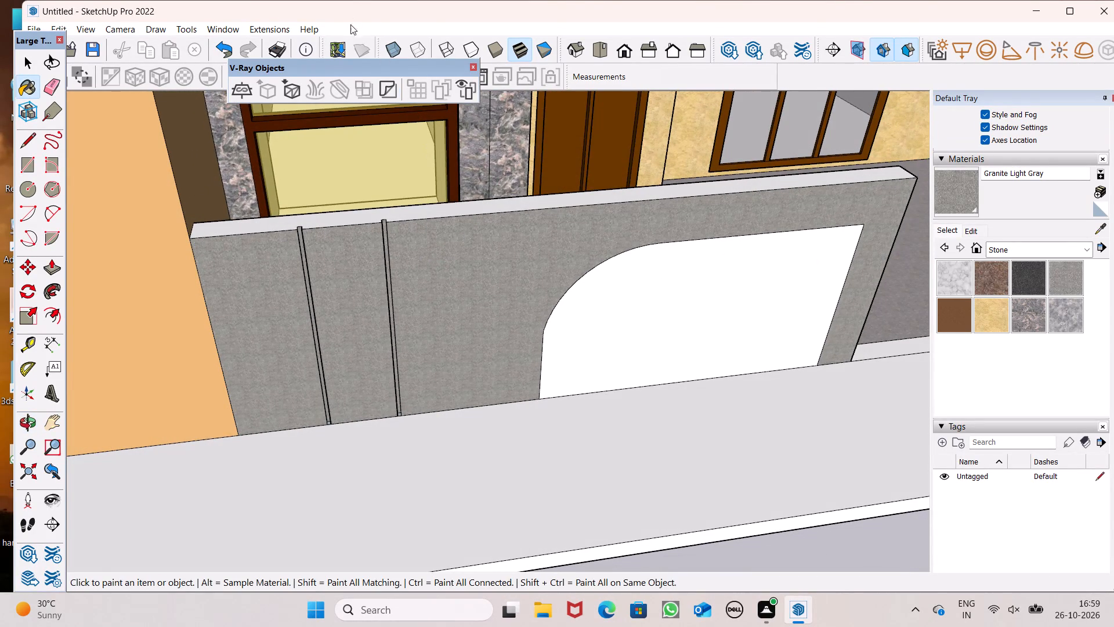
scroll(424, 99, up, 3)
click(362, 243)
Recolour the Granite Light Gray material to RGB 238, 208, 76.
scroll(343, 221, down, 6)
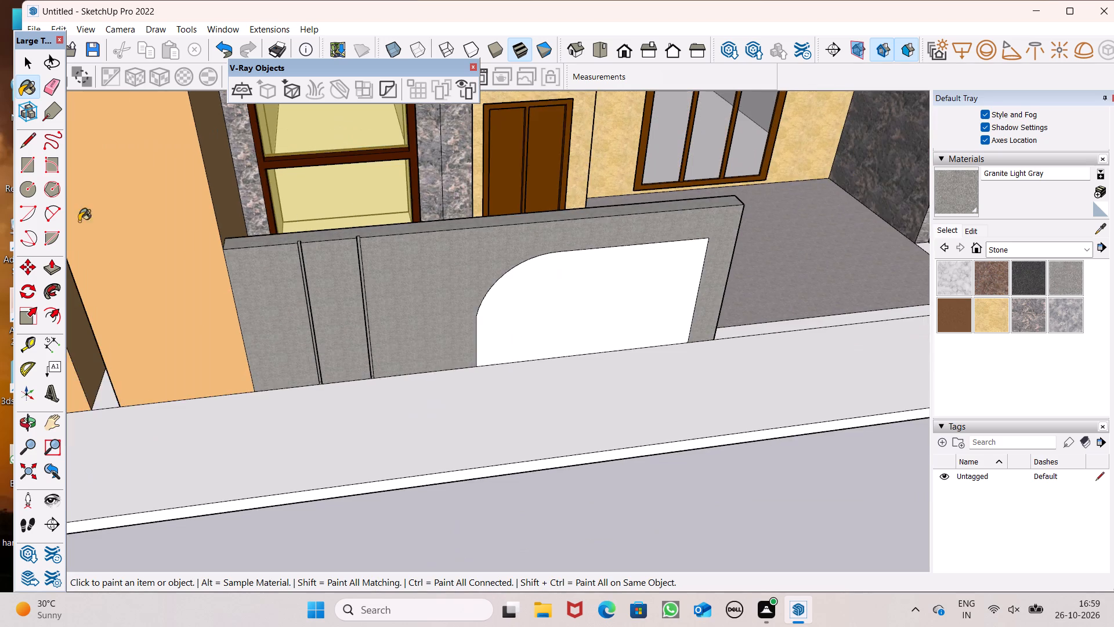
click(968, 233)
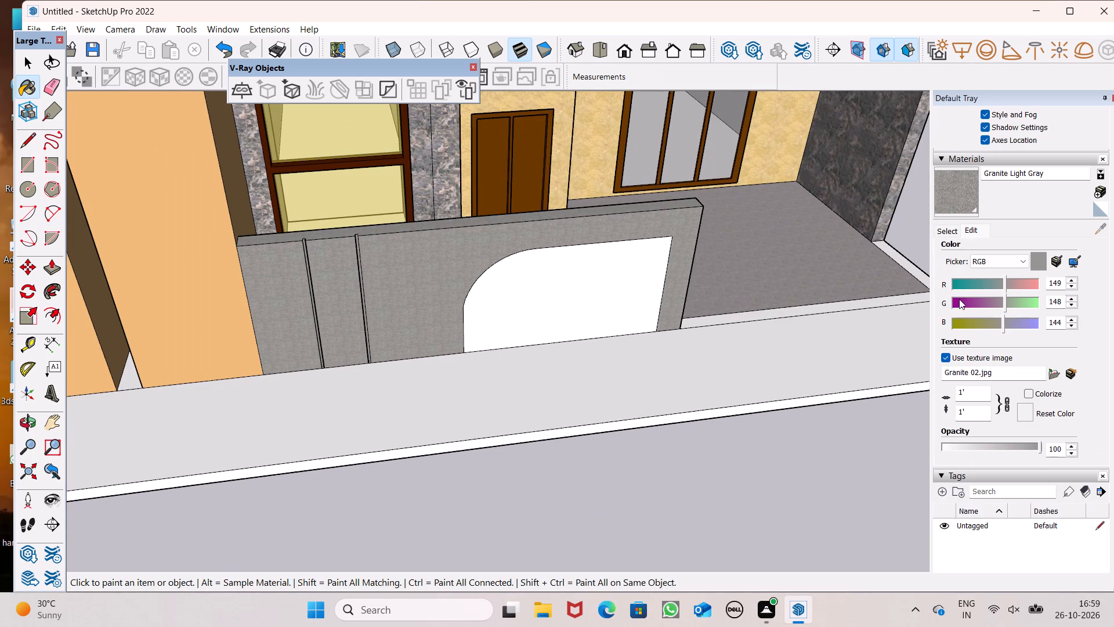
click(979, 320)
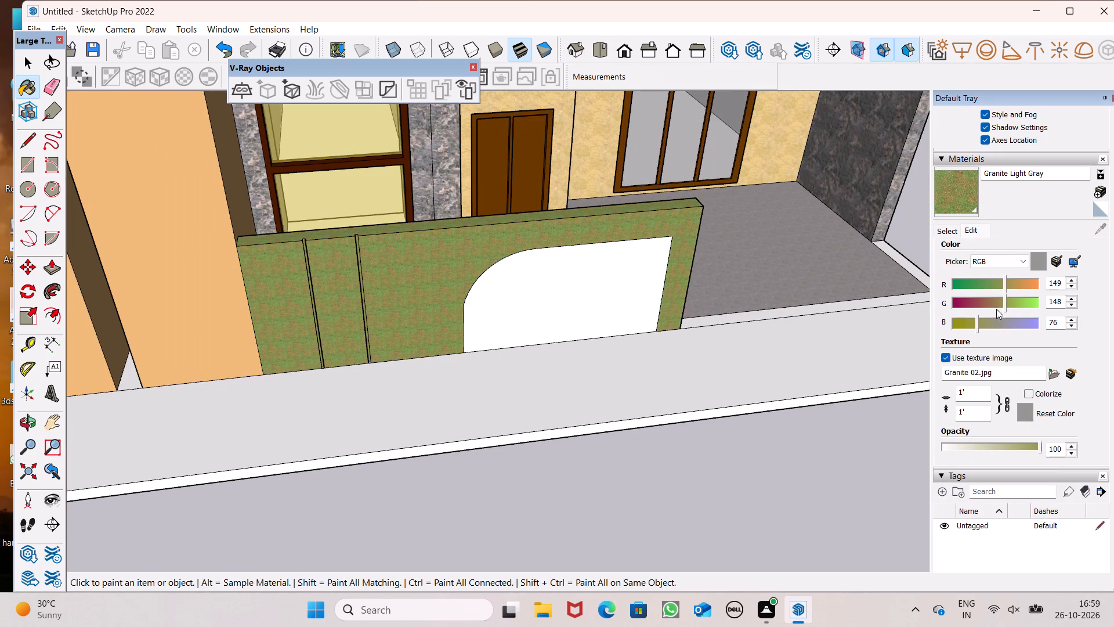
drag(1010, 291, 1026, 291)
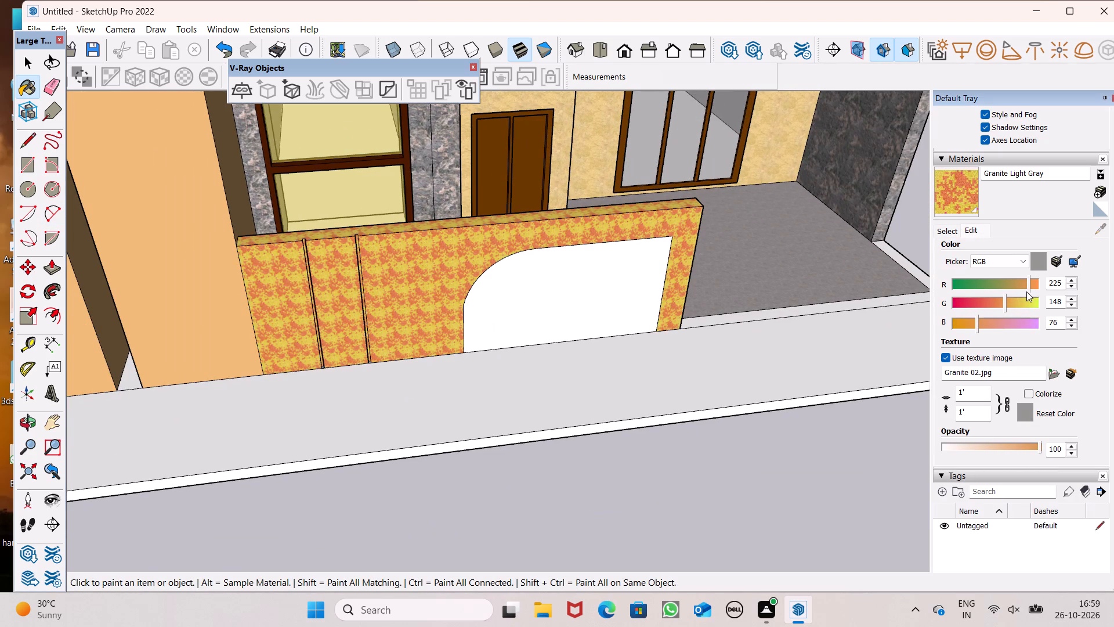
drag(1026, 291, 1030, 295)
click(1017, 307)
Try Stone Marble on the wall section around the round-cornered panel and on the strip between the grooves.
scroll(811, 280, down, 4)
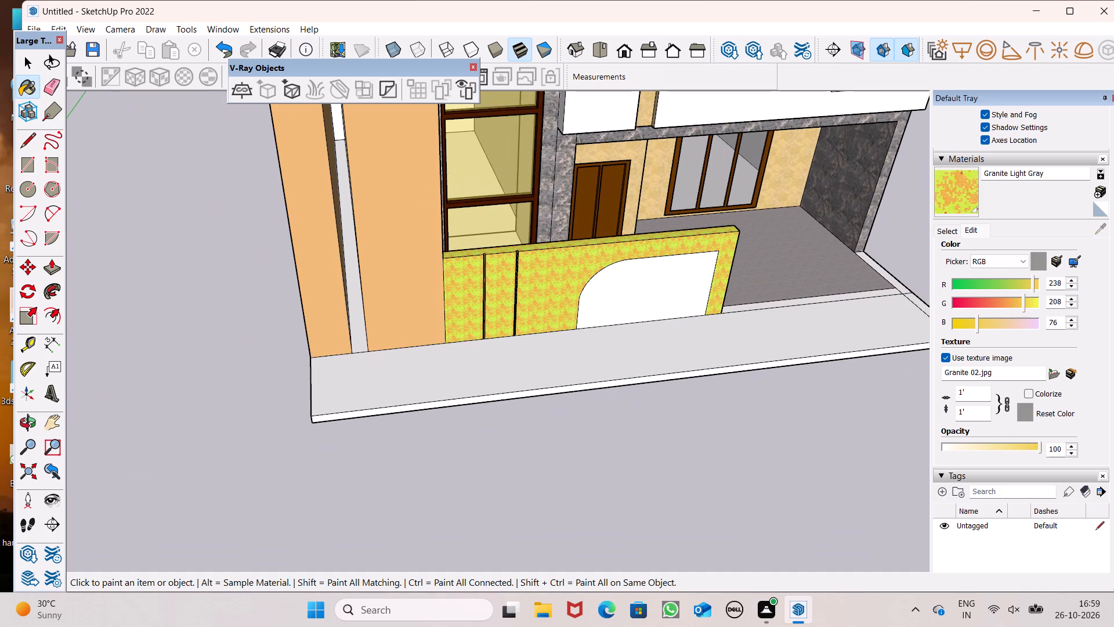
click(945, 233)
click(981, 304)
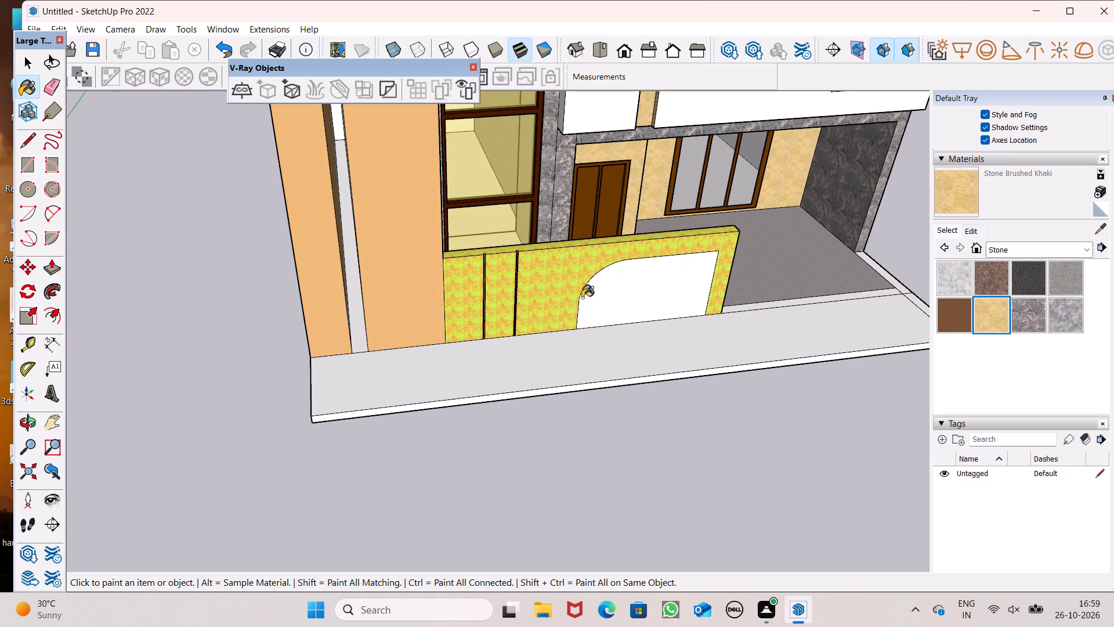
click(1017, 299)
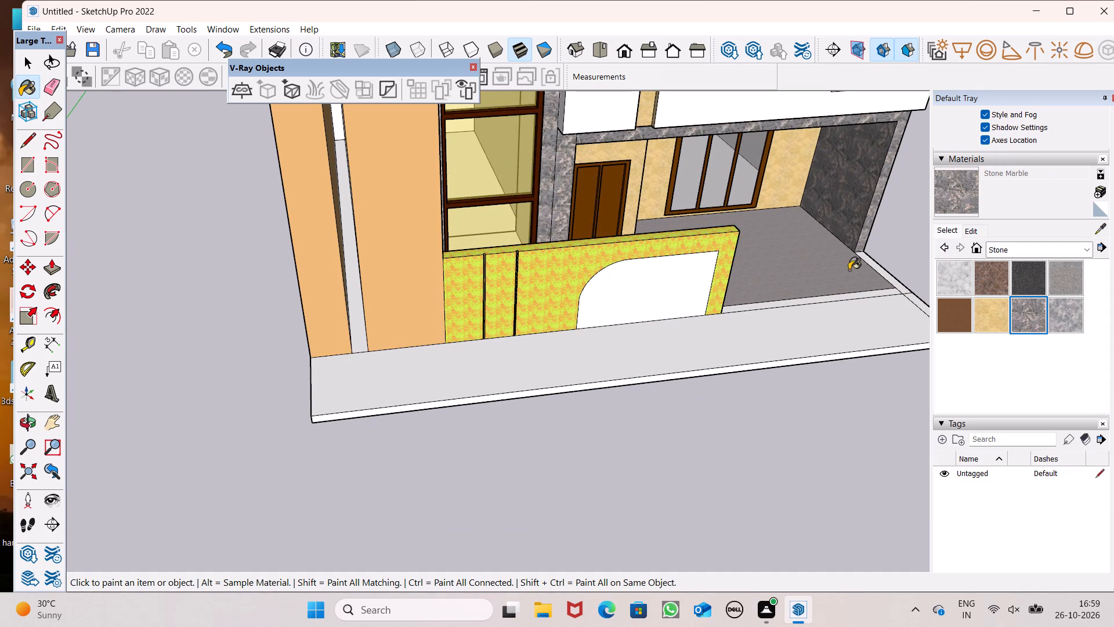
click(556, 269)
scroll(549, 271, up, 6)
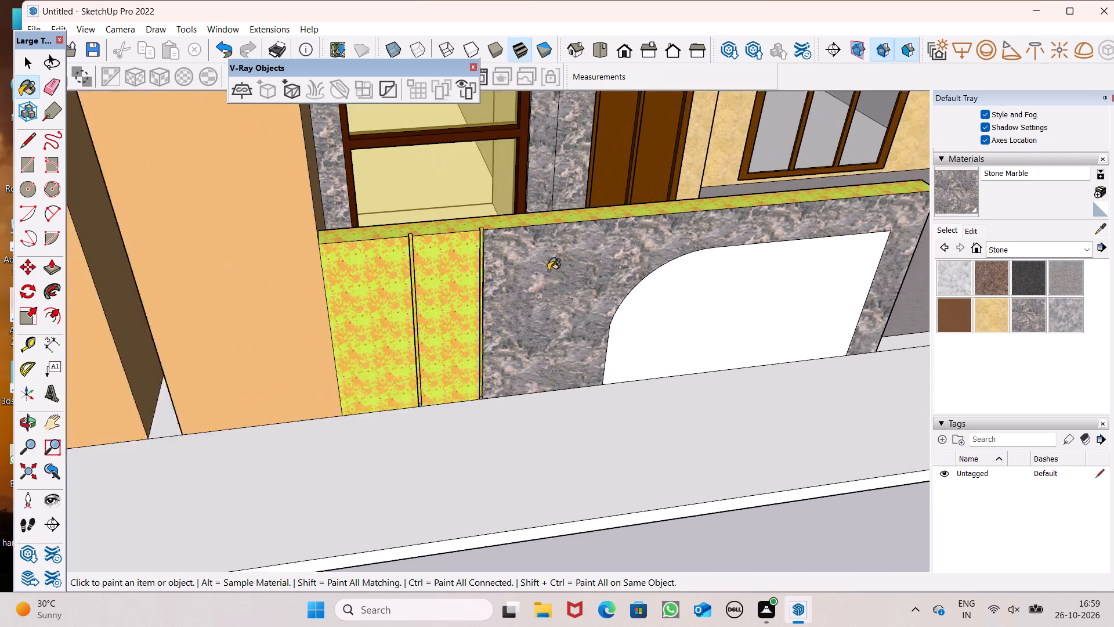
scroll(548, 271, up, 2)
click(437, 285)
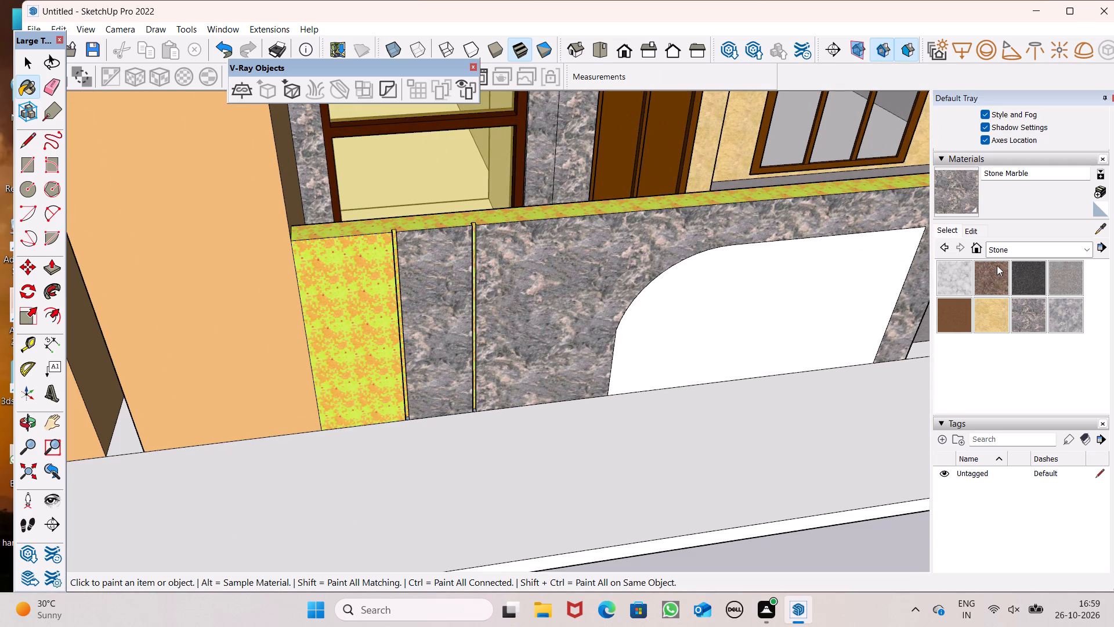
Paint the boundary wall's three front sections and its top with Field Square Tile from the Tile collection.
click(945, 235)
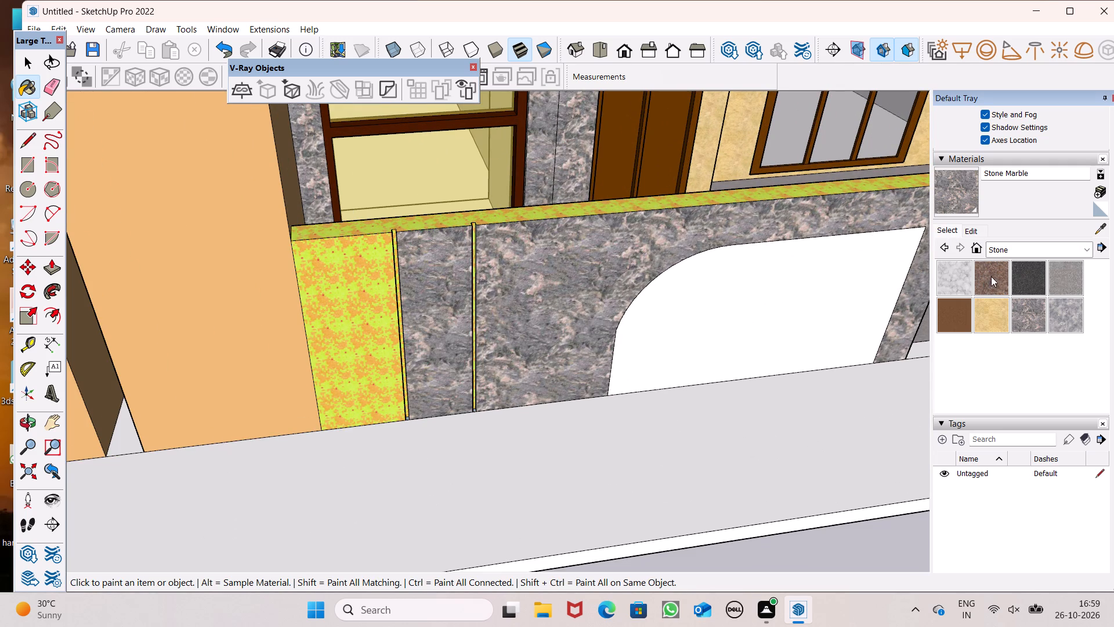
click(1019, 246)
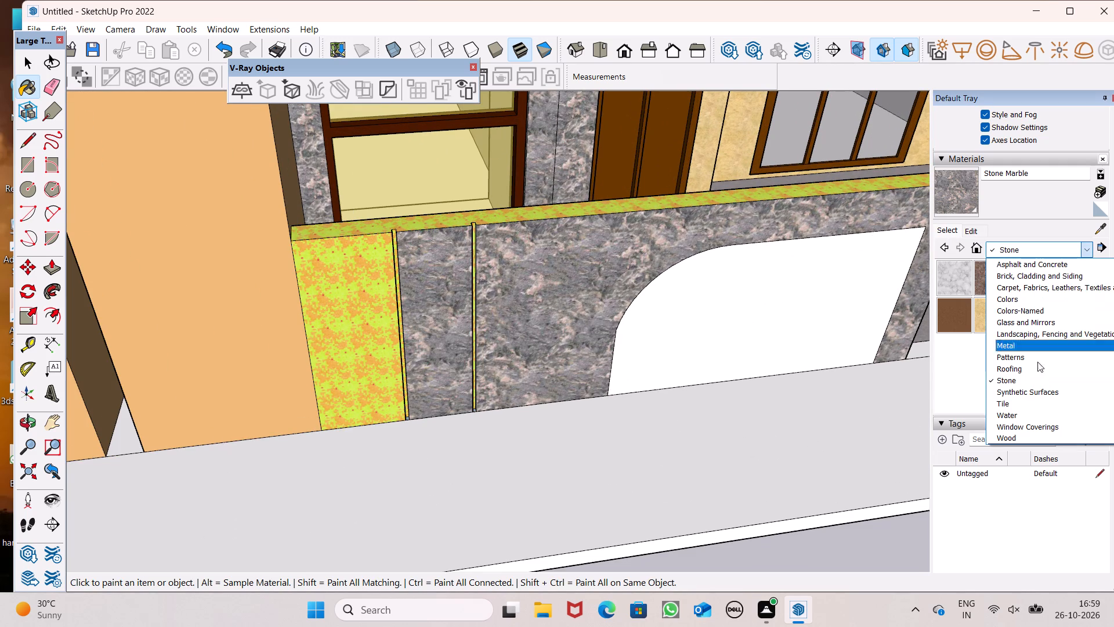
click(1015, 401)
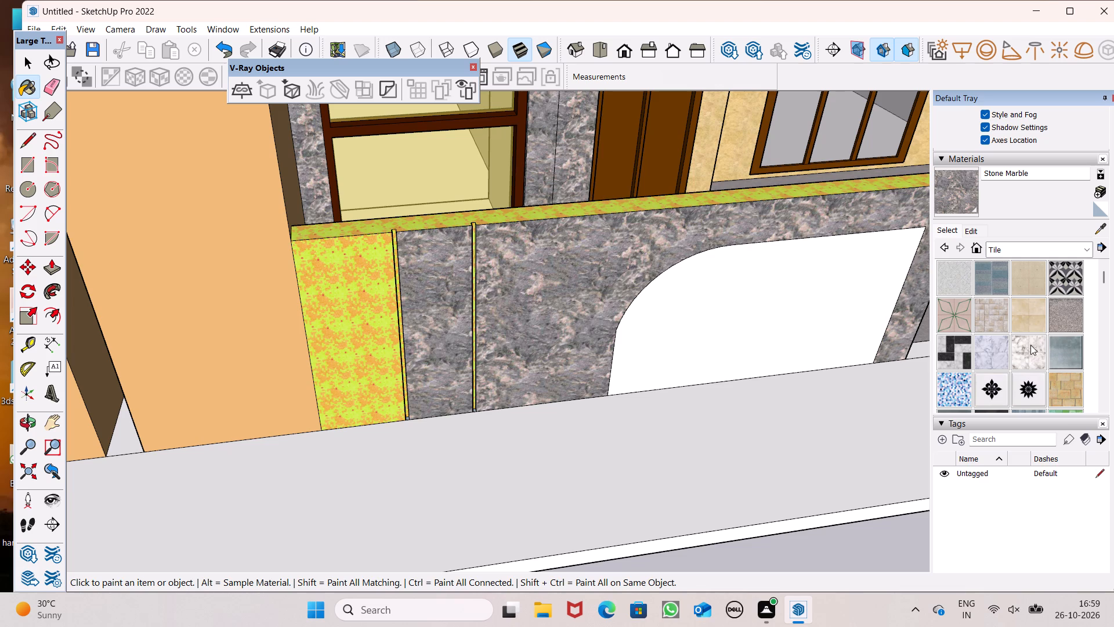
click(1028, 319)
scroll(346, 276, up, 3)
click(346, 269)
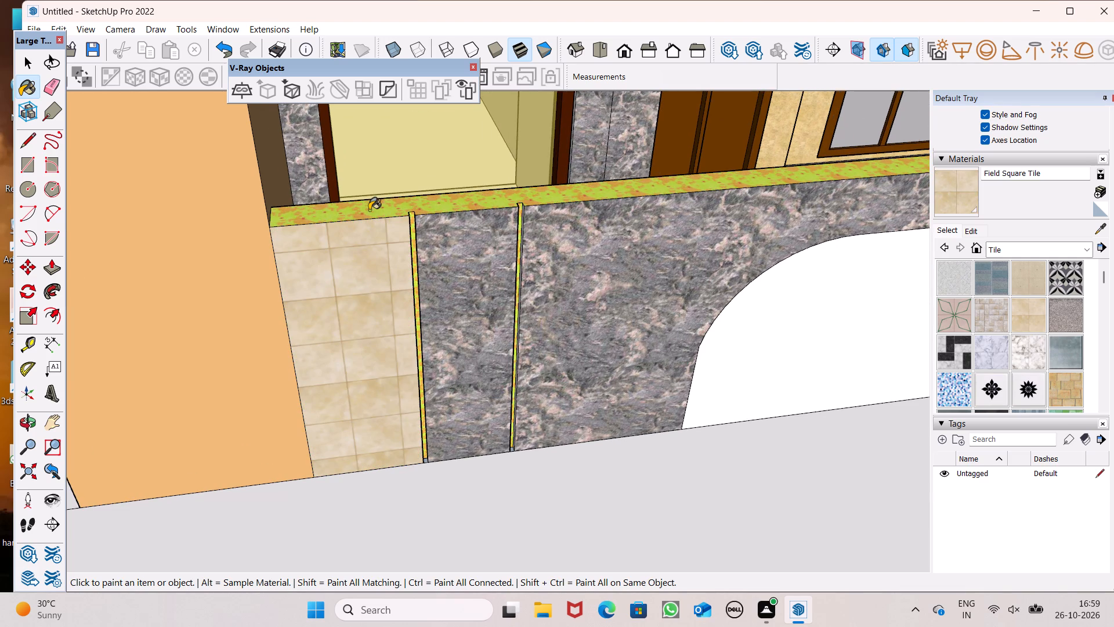
click(369, 210)
click(471, 258)
click(601, 275)
Paint the inner faces of the boundary wall's two vertical grooves with Field Square Tile.
scroll(371, 295, down, 5)
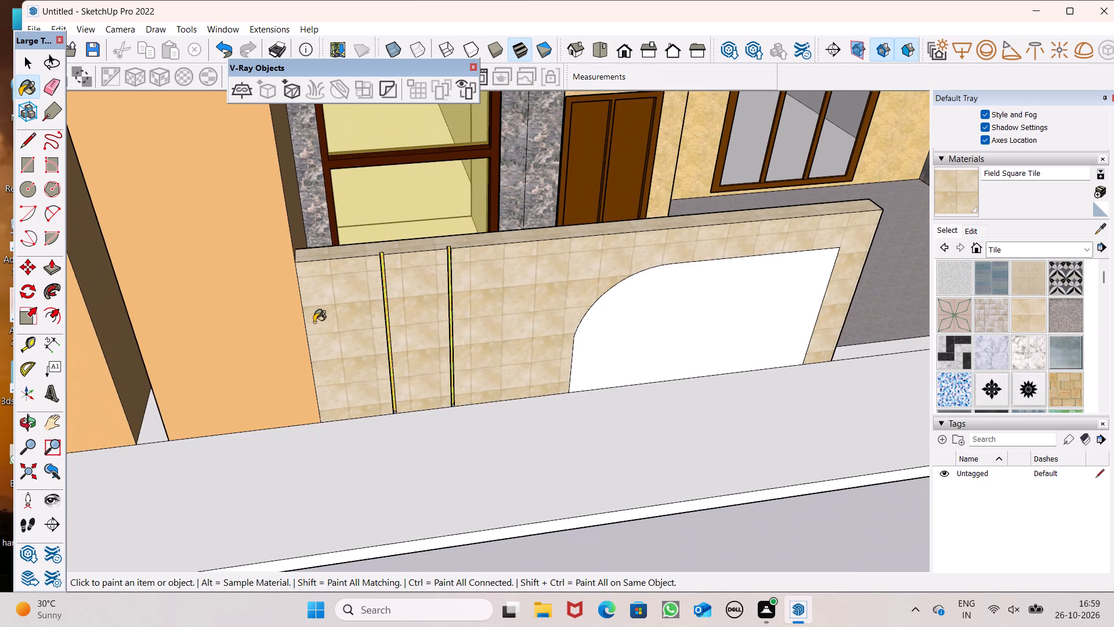
scroll(316, 322, down, 2)
scroll(430, 312, up, 7)
scroll(429, 203, up, 2)
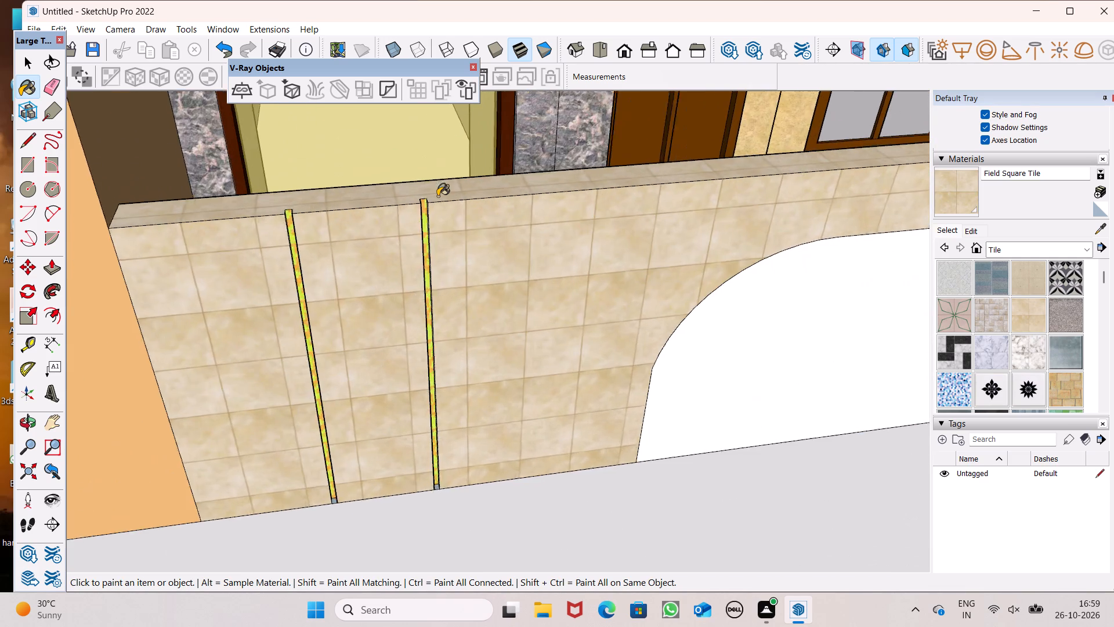
scroll(437, 196, up, 10)
click(411, 223)
scroll(404, 215, down, 7)
scroll(41, 274, up, 5)
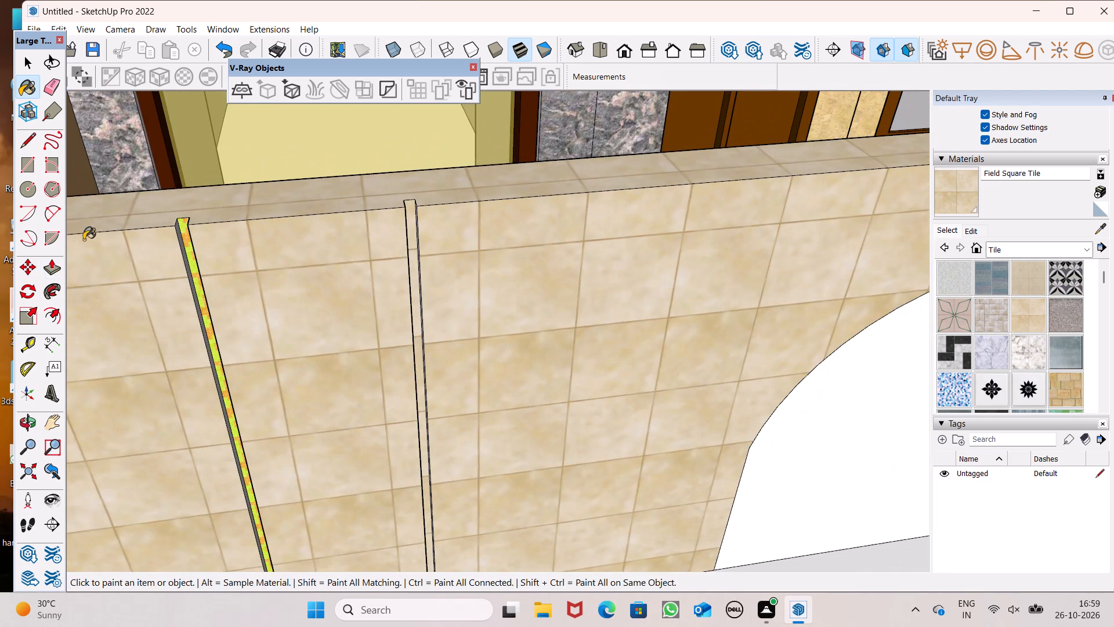
scroll(176, 238, up, 7)
click(190, 227)
Paint the round-cornered panel on the boundary wall with Marble Carrara Gold Floor Tile from the Tile collection.
scroll(187, 210, down, 11)
scroll(158, 258, down, 10)
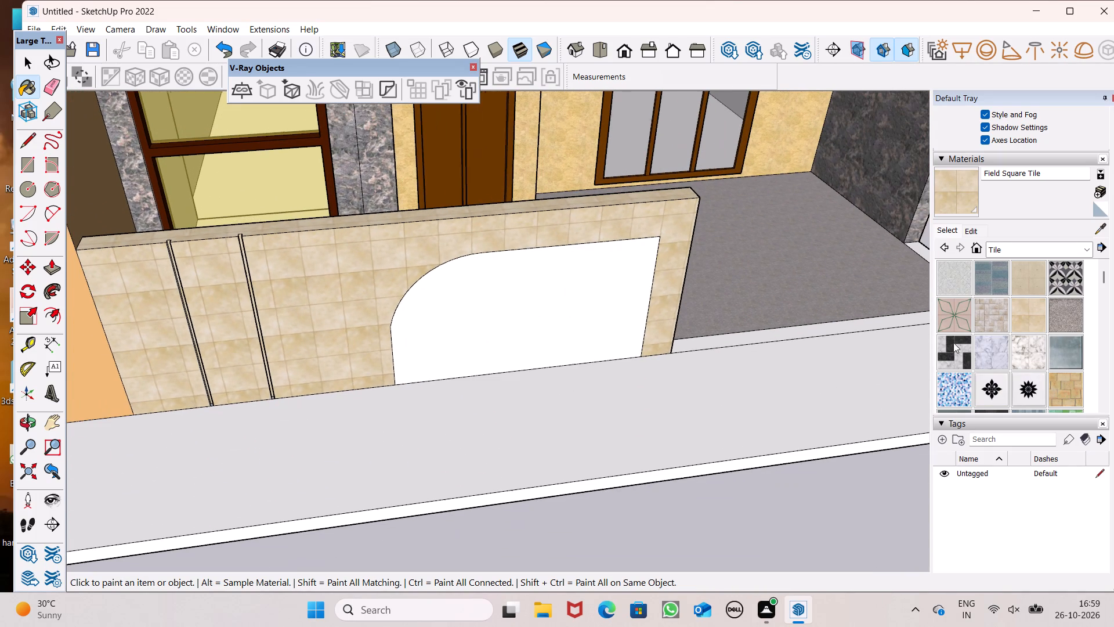
scroll(979, 341, down, 3)
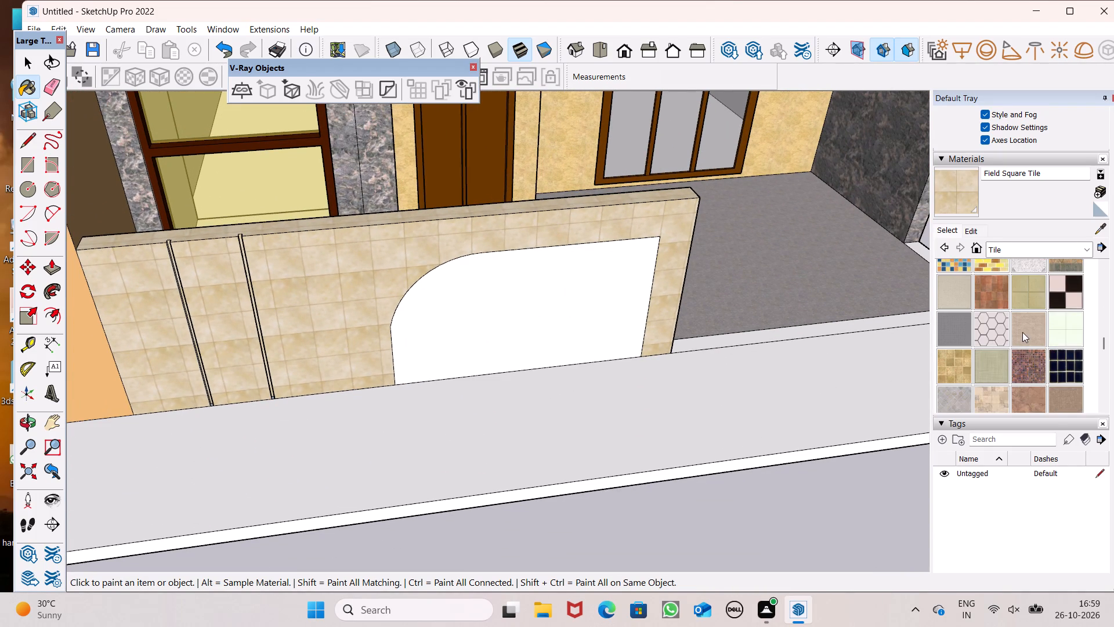
scroll(1022, 331, down, 1)
scroll(988, 351, up, 1)
scroll(988, 351, down, 1)
scroll(988, 351, up, 1)
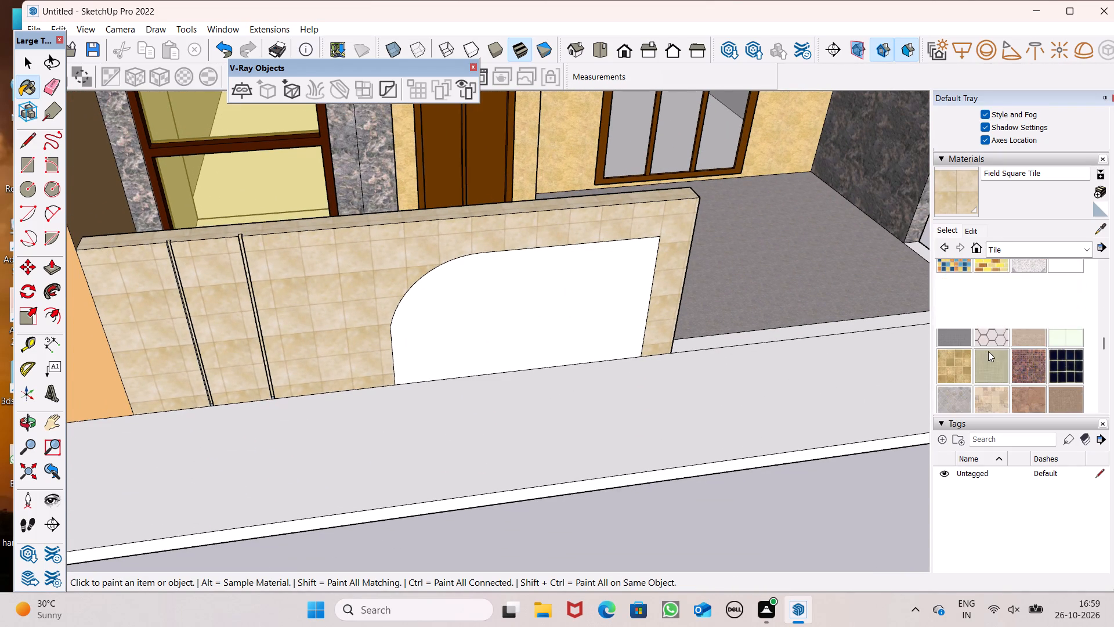
scroll(988, 351, up, 2)
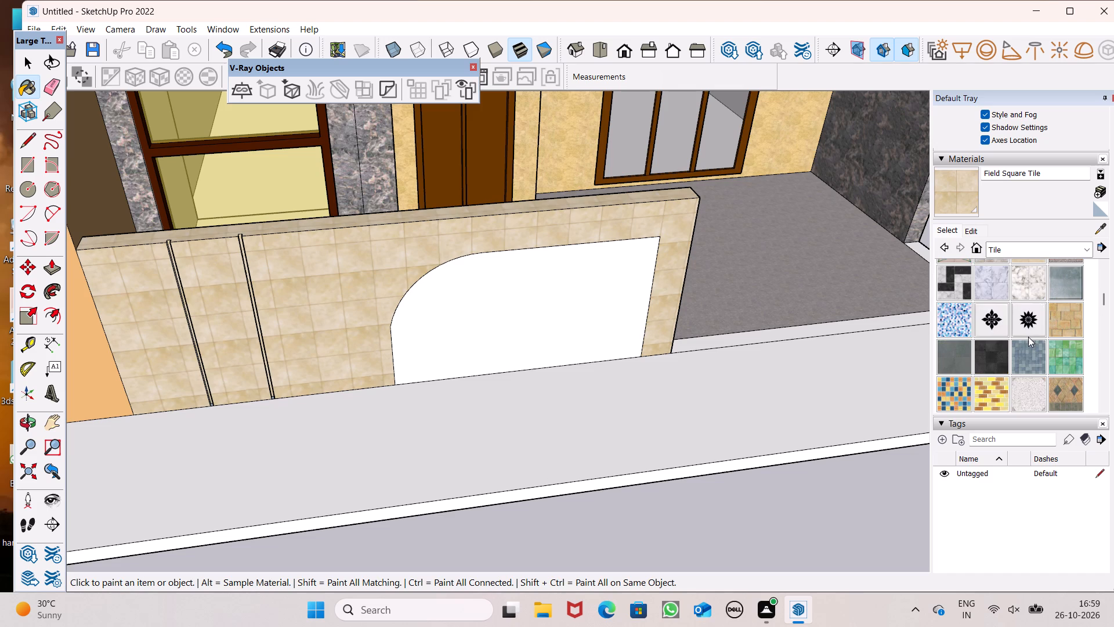
click(1037, 291)
scroll(639, 298, up, 5)
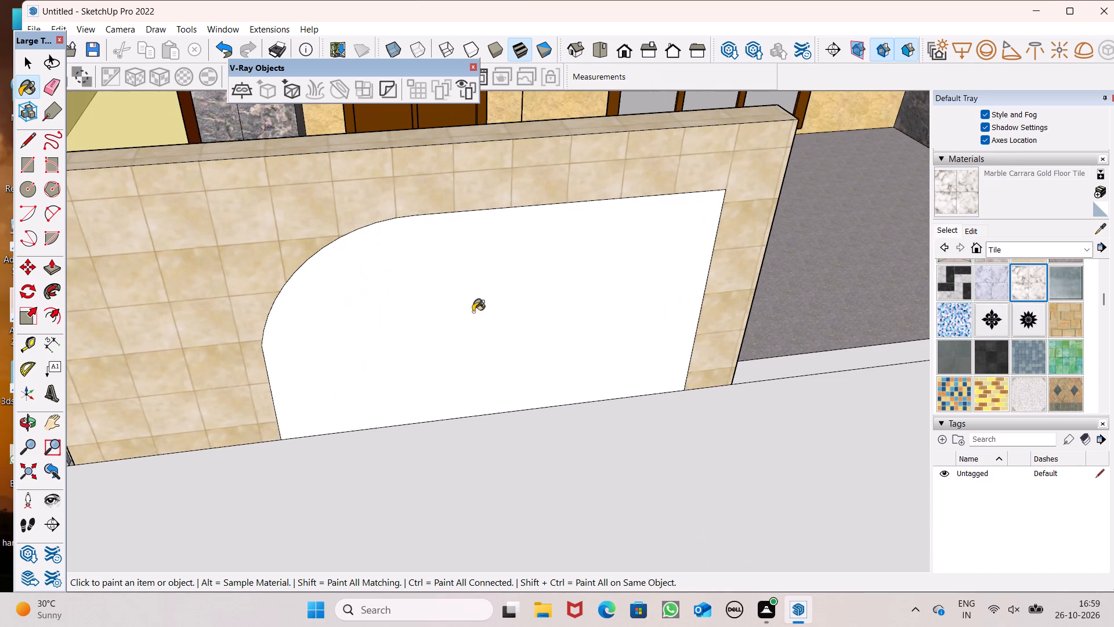
click(458, 313)
Pull the marble-tiled round-cornered panel about 6 3/8" out from the boundary wall's front face.
scroll(458, 313, down, 4)
middle_drag(481, 316, 551, 291)
scroll(551, 291, up, 1)
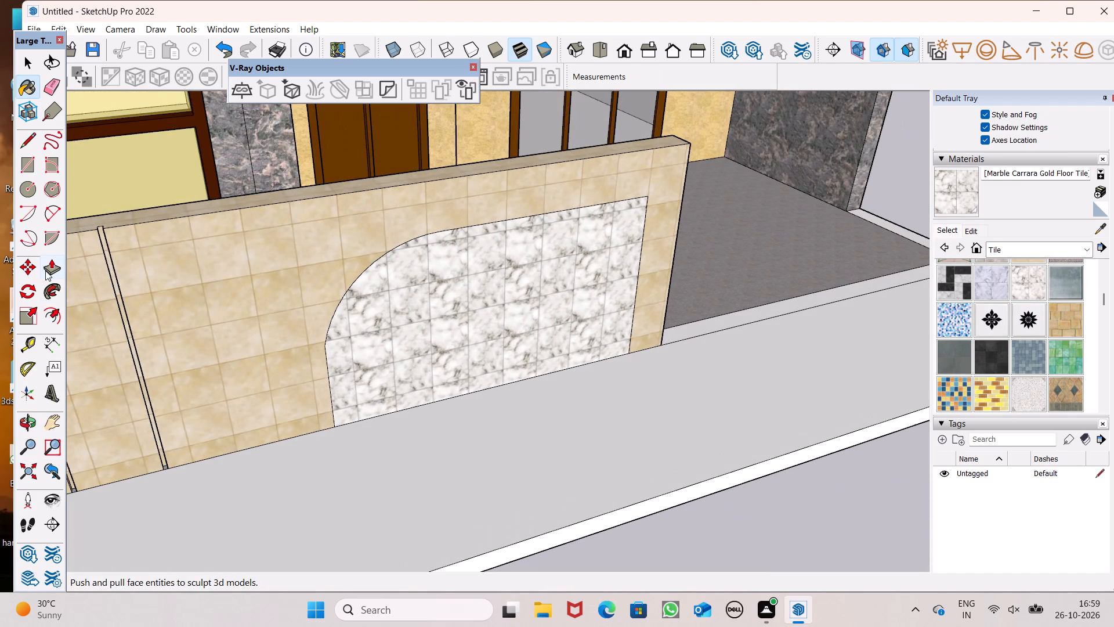
click(47, 269)
scroll(434, 336, down, 1)
scroll(549, 392, up, 1)
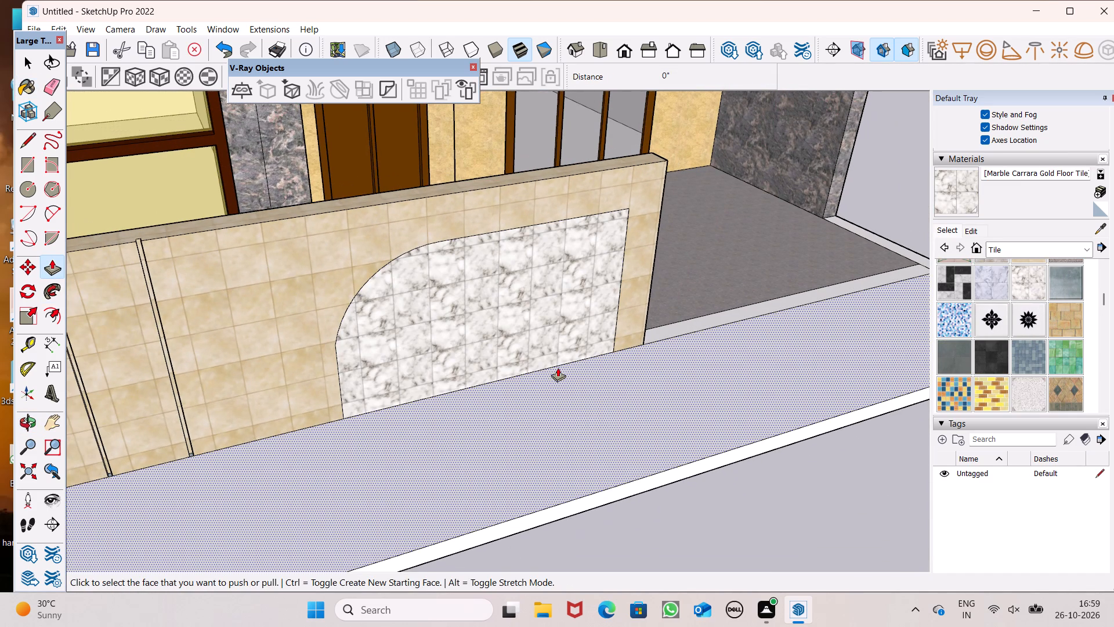
drag(425, 367, 435, 377)
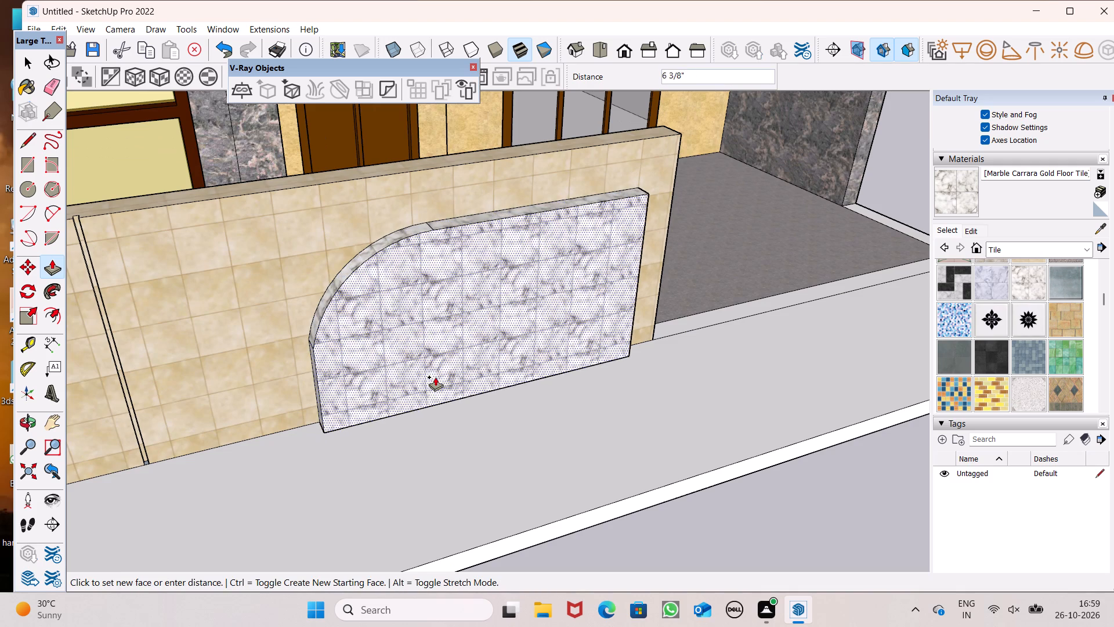
drag(435, 377, 437, 380)
scroll(349, 280, down, 3)
middle_drag(455, 349, 316, 353)
key(space)
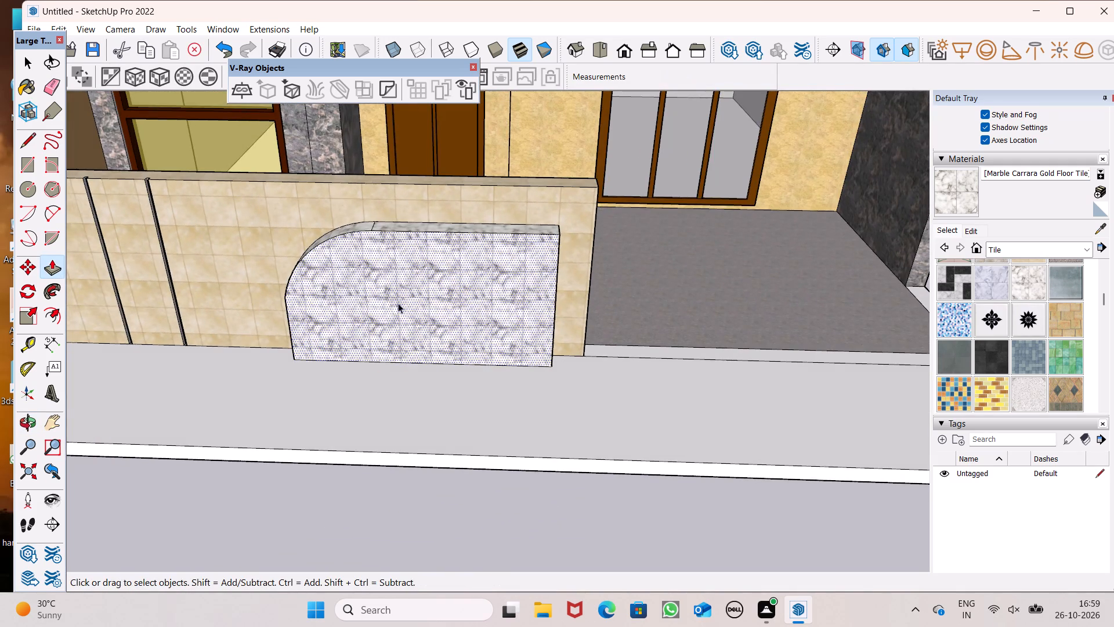
Pull the narrow strip along the porch's open side edge up 6' to form a side boundary wall.
scroll(381, 283, down, 5)
scroll(27, 310, down, 4)
scroll(242, 280, down, 4)
middle_drag(322, 309, 320, 348)
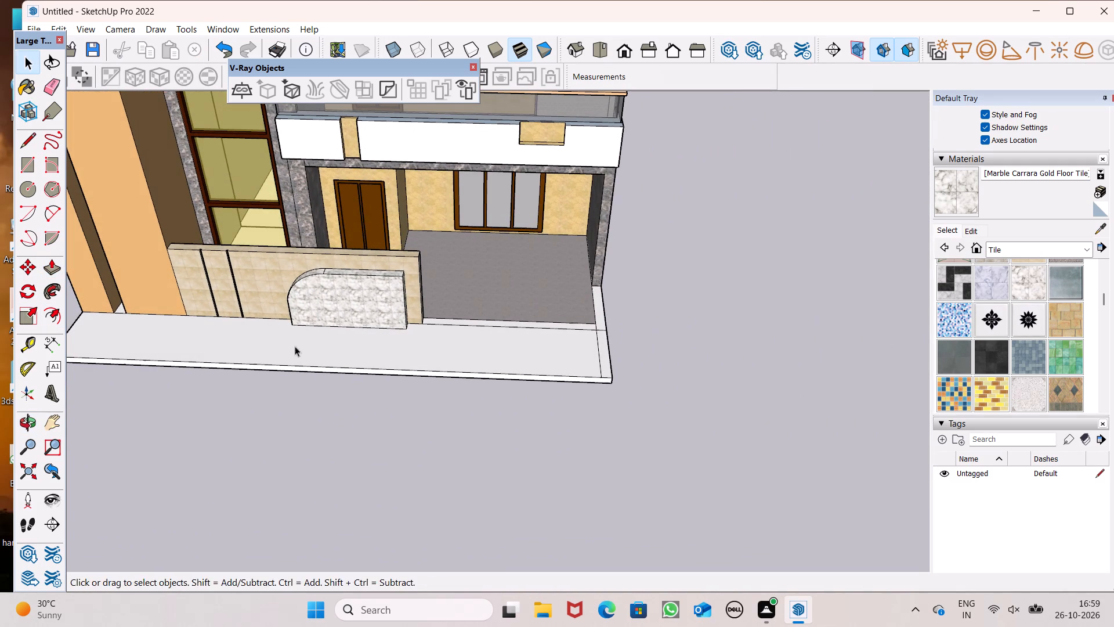
middle_drag(619, 305, 610, 379)
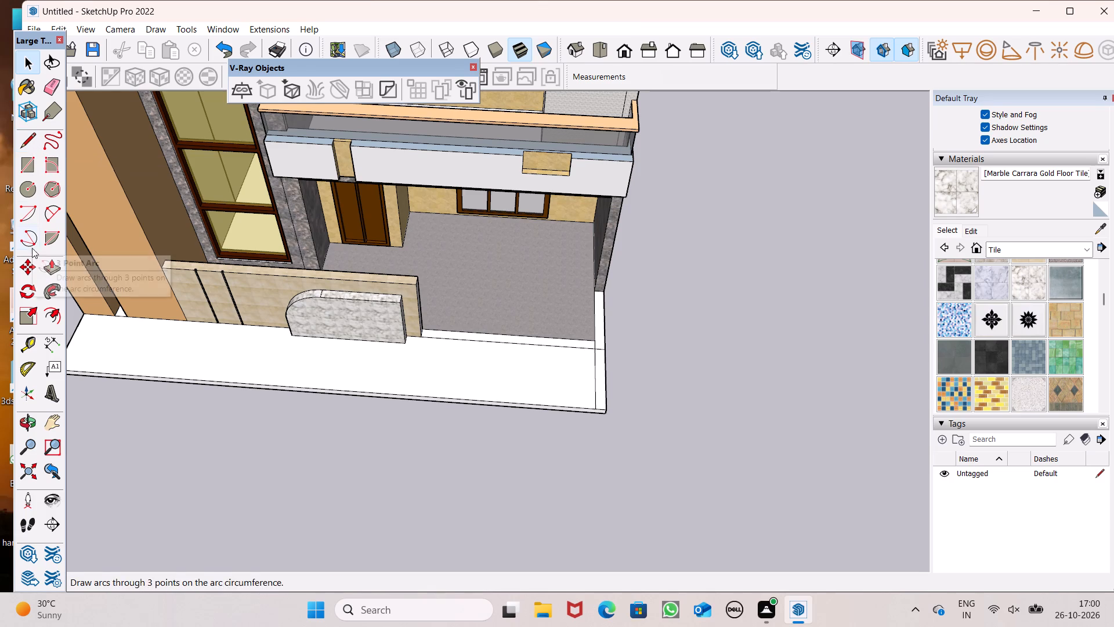
click(49, 272)
middle_drag(449, 296, 261, 244)
scroll(453, 294, up, 1)
scroll(666, 380, up, 3)
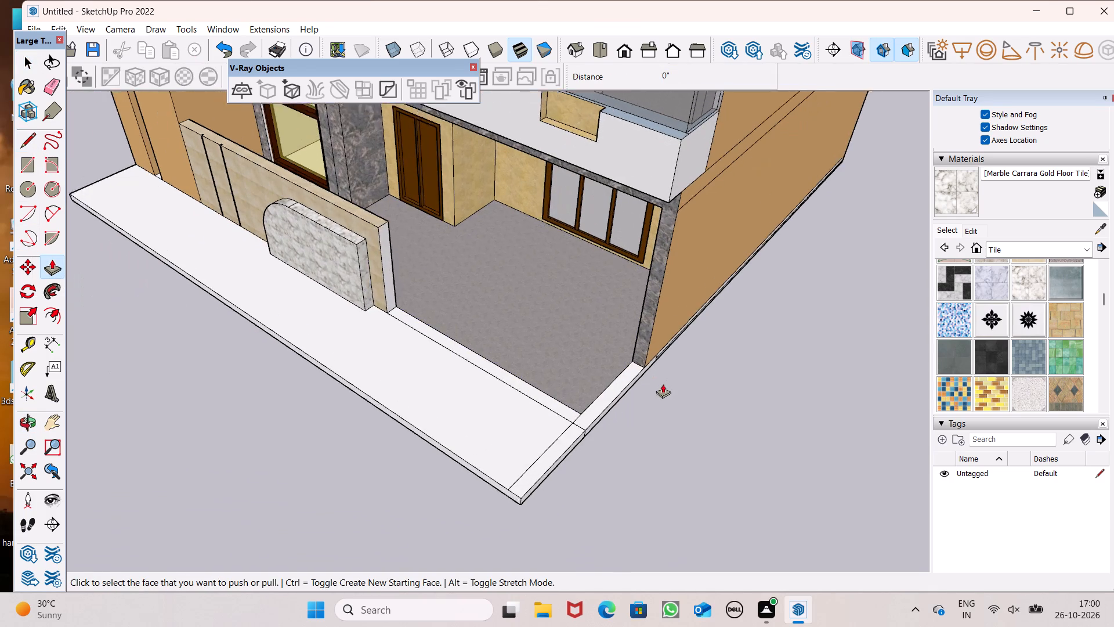
drag(590, 406, 570, 341)
text(6')
key(Return)
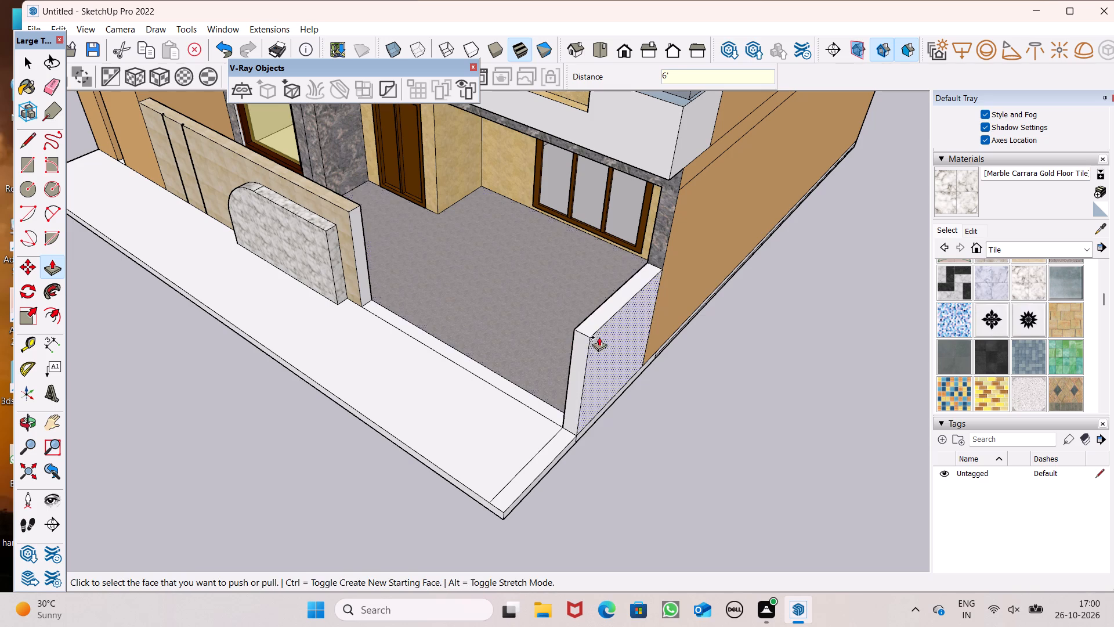
Erase the vertical line near the front end of the side boundary wall's inner face.
scroll(641, 261, up, 3)
middle_drag(666, 271, 970, 225)
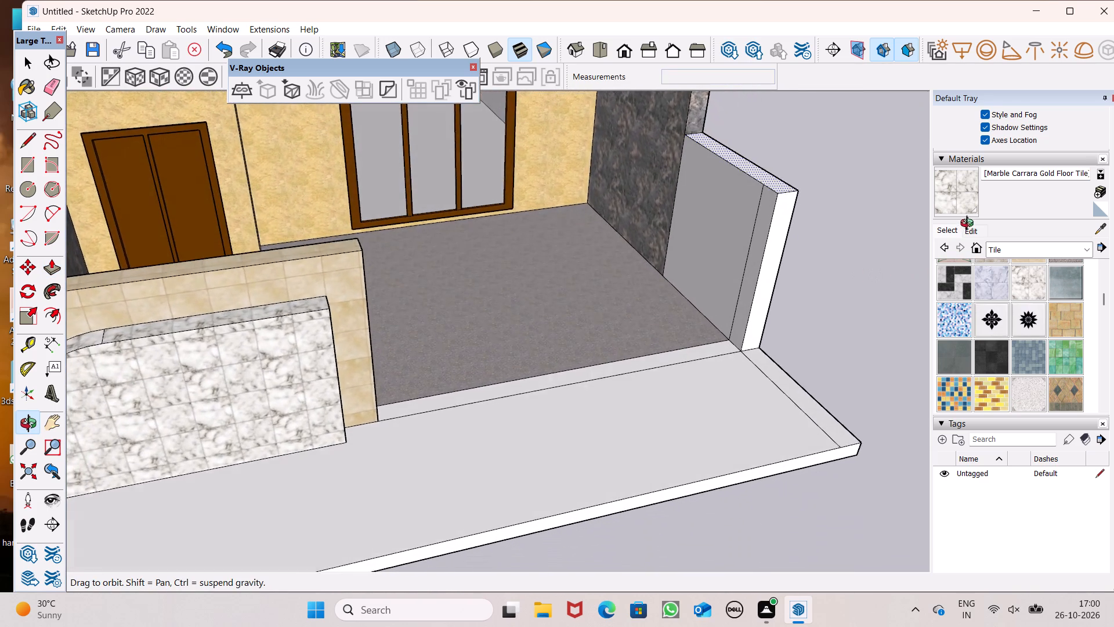
middle_drag(970, 225, 968, 225)
click(1021, 246)
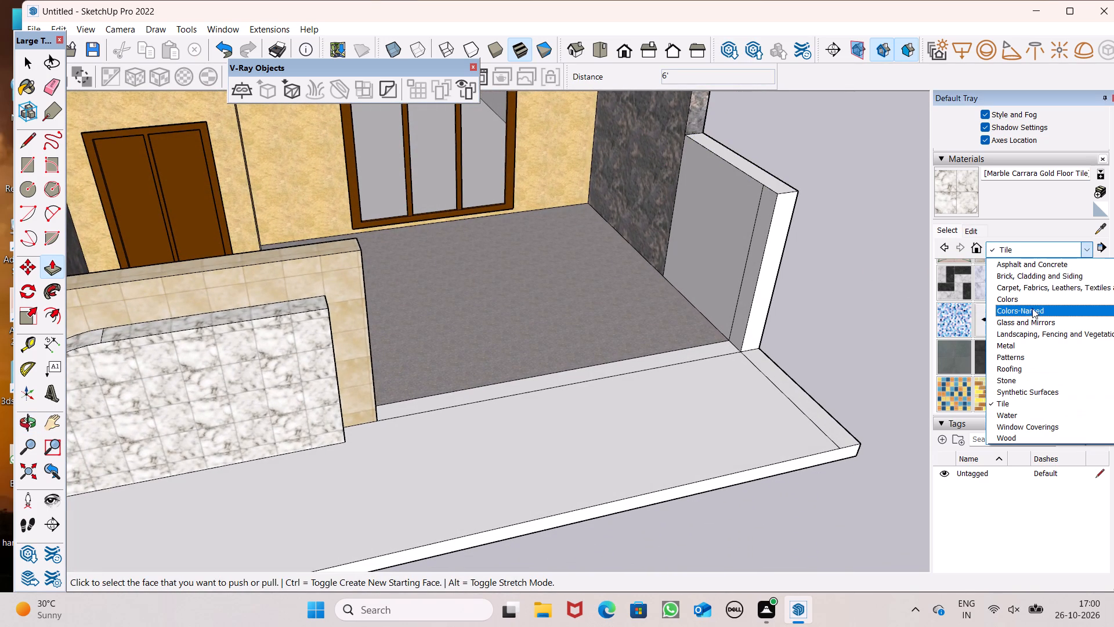
click(46, 86)
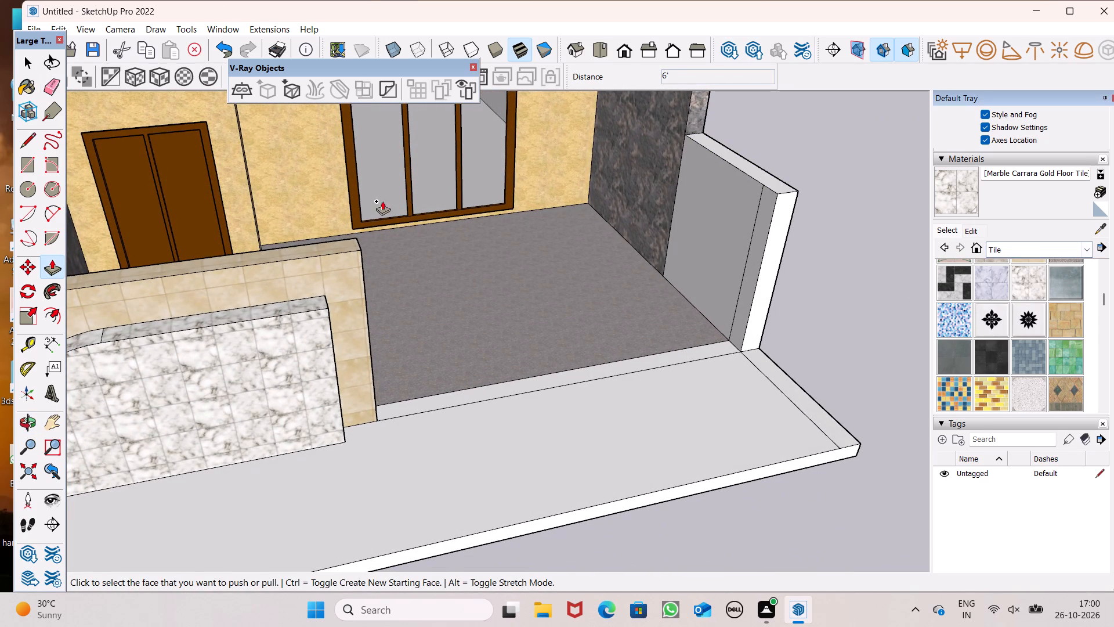
scroll(661, 271, up, 2)
click(767, 263)
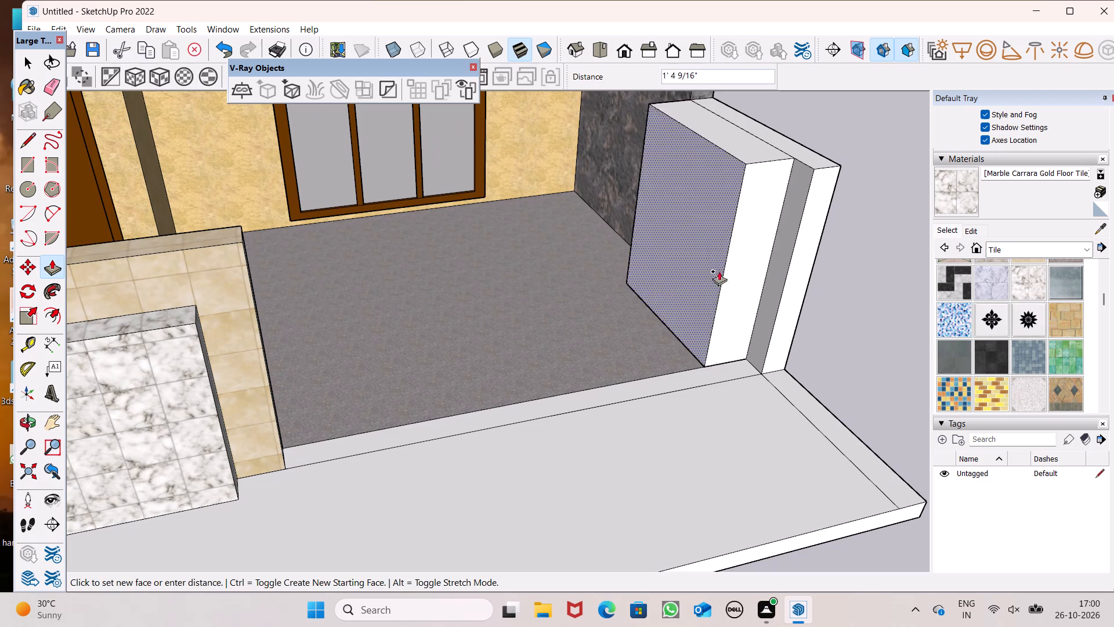
key(space)
click(57, 84)
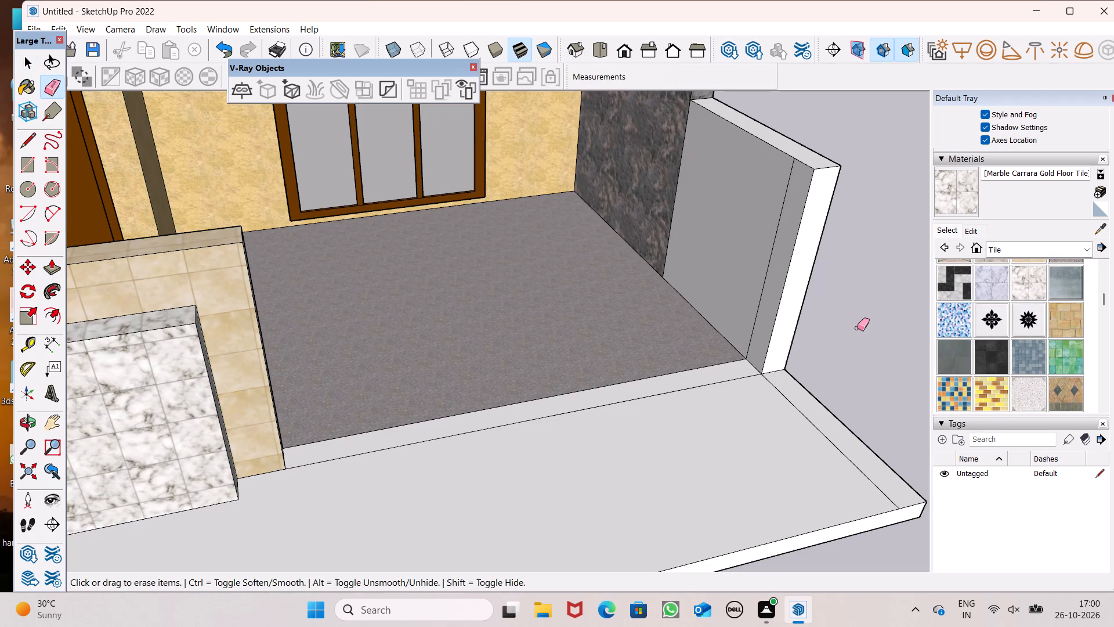
drag(773, 293, 728, 265)
Paint the side boundary wall's inner, top, front end and outer faces with Stone Marble from the Stone collection.
click(1052, 251)
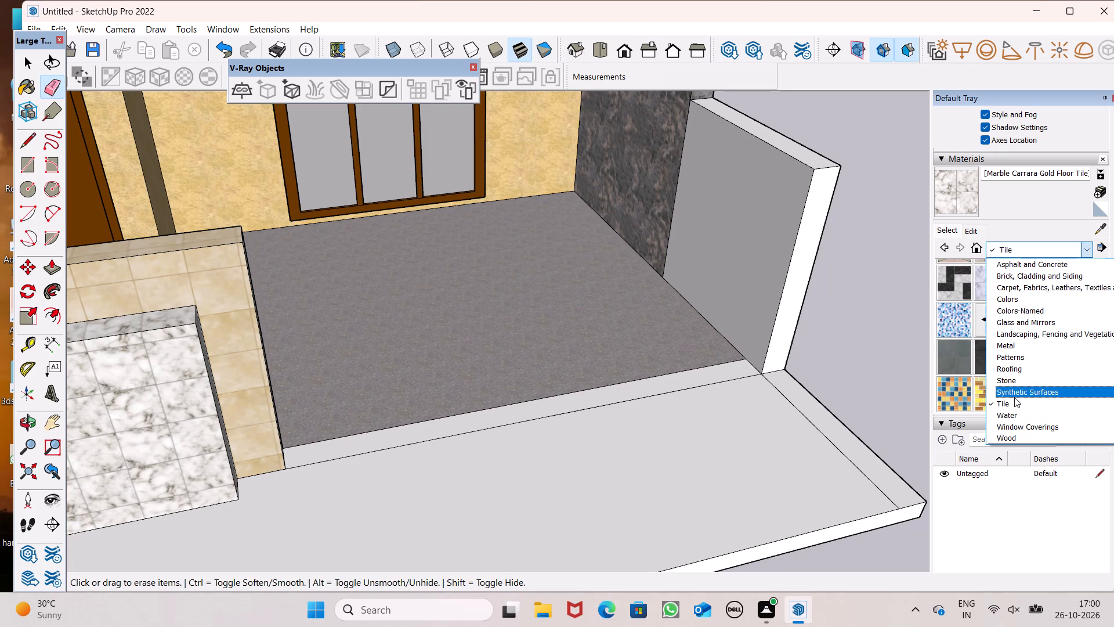
click(1013, 381)
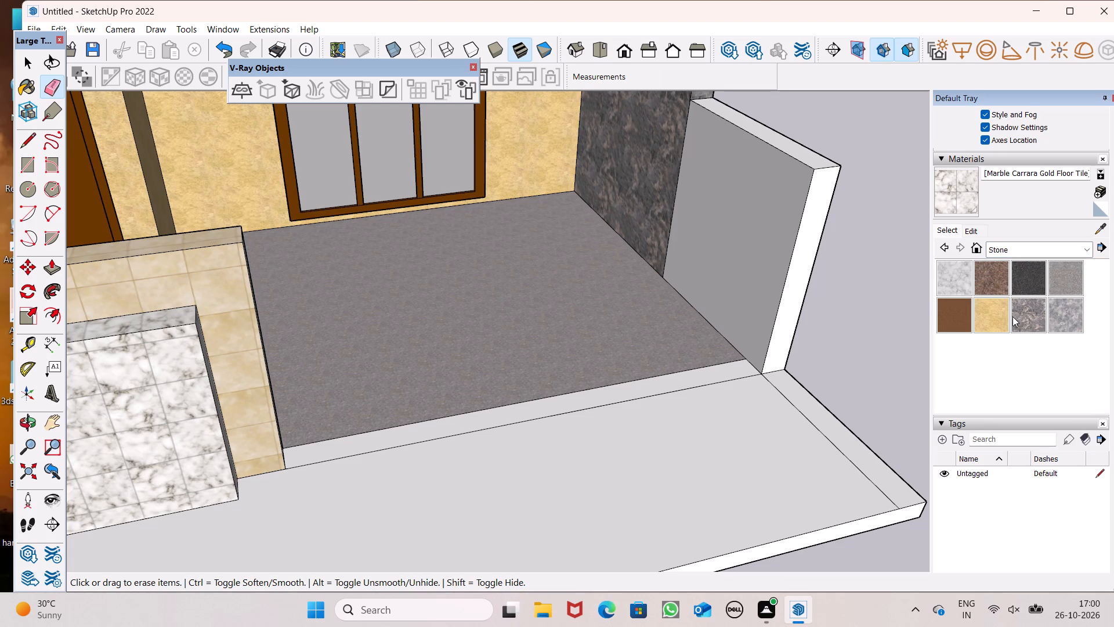
click(1029, 311)
click(738, 261)
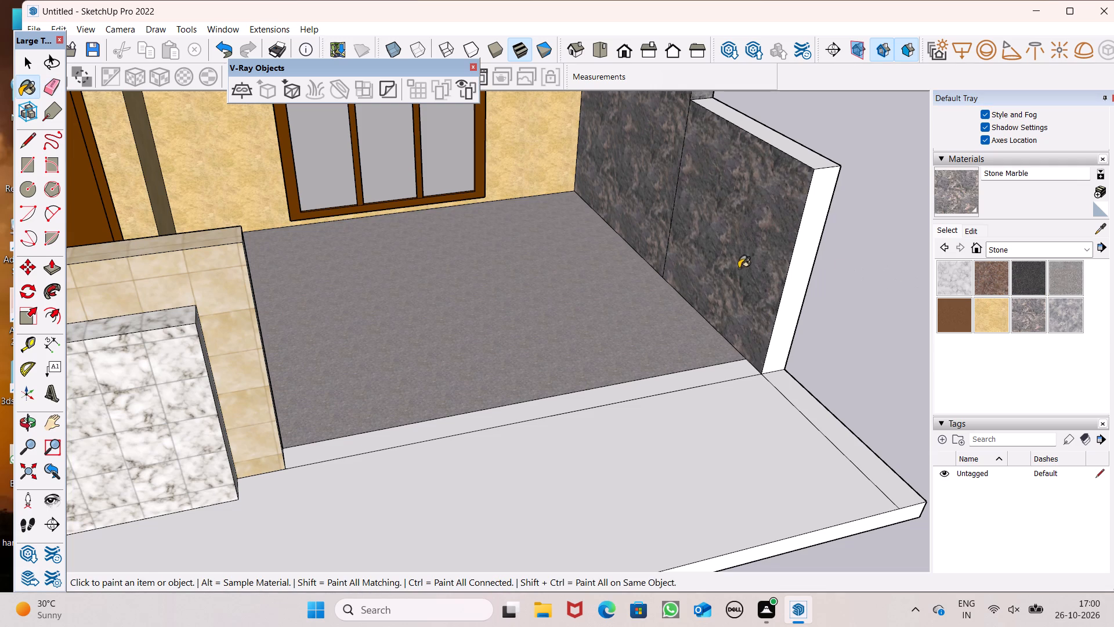
middle_drag(812, 293, 699, 376)
scroll(706, 374, up, 1)
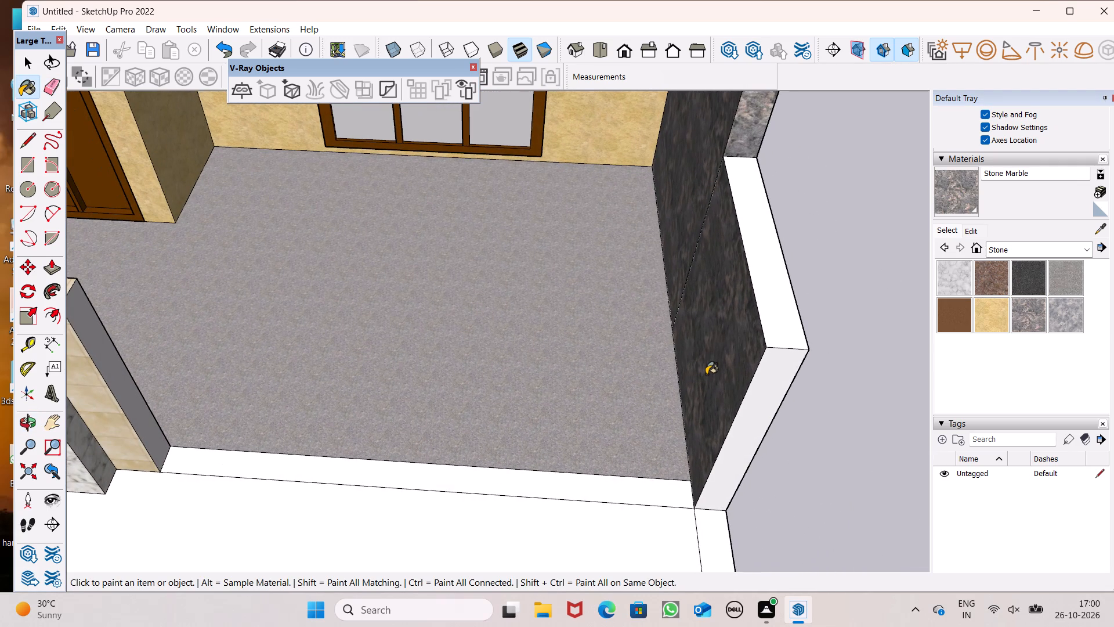
click(778, 336)
click(773, 384)
middle_drag(776, 385, 476, 260)
scroll(478, 259, up, 3)
drag(531, 311, 531, 300)
scroll(524, 279, down, 4)
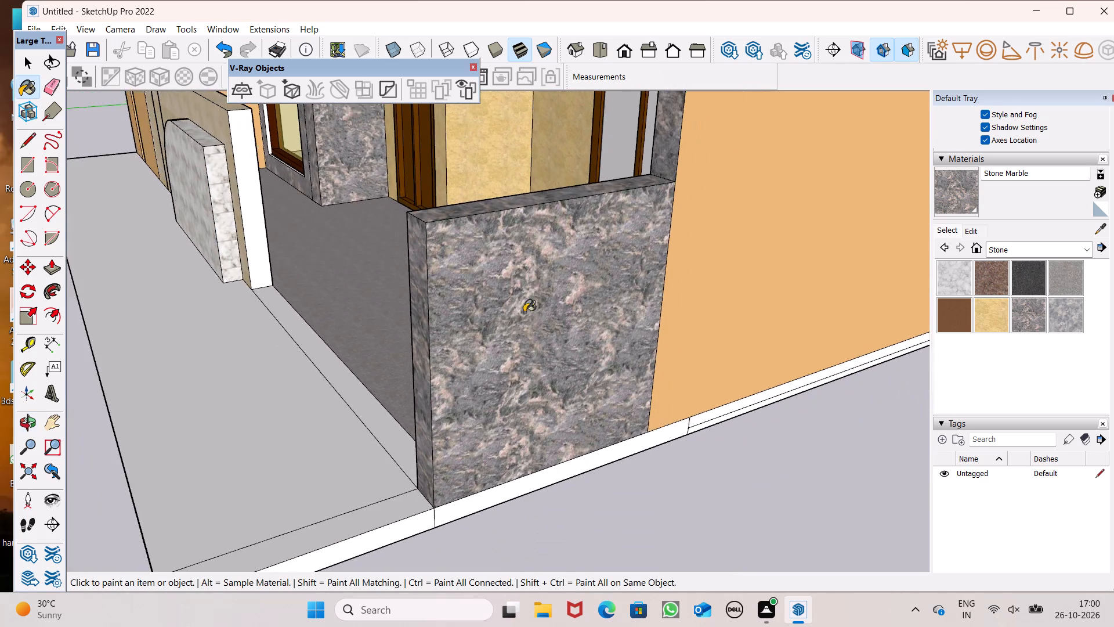
Erase the vertical seam between the side boundary wall and the adjoining porch wall on their inner faces.
middle_drag(522, 338, 757, 275)
scroll(748, 275, up, 1)
scroll(764, 276, down, 4)
middle_drag(663, 344, 842, 403)
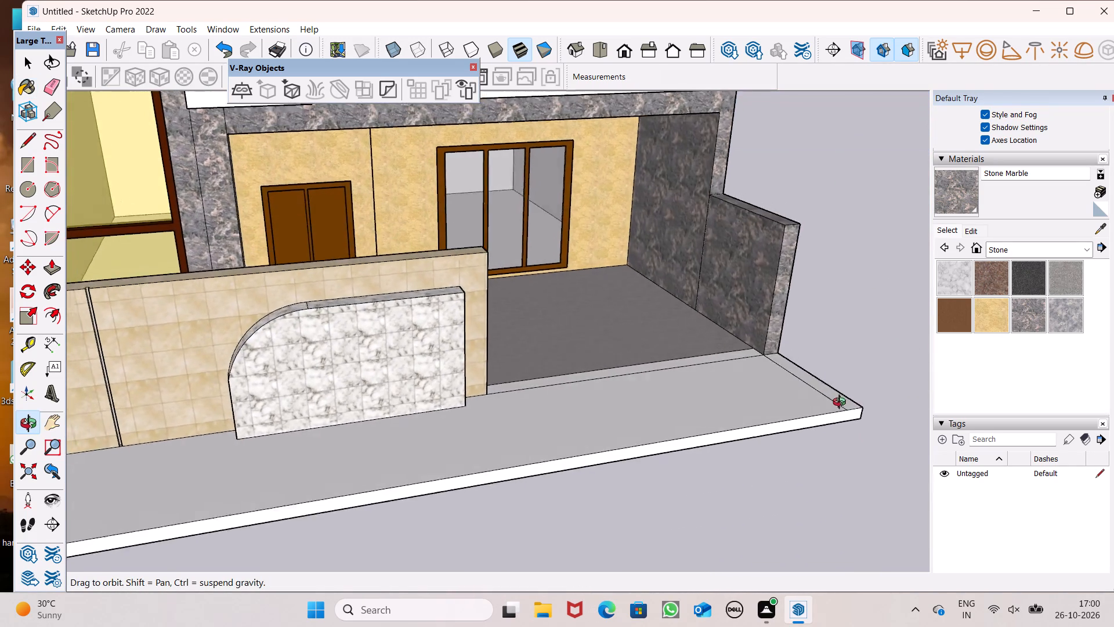
middle_drag(842, 403, 894, 395)
click(52, 91)
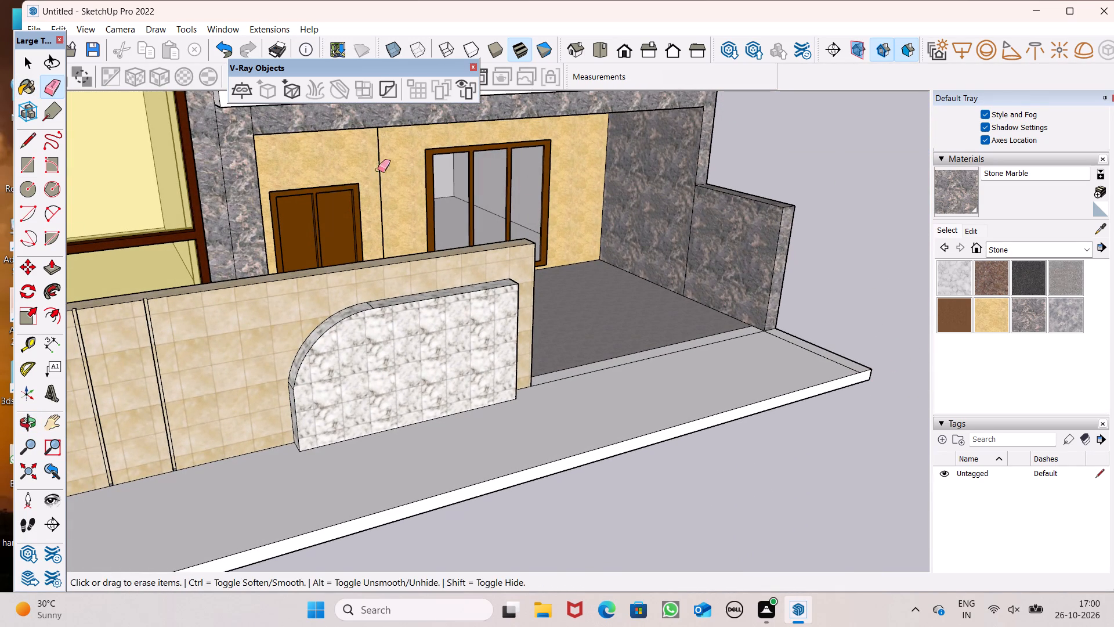
scroll(758, 201, up, 5)
drag(649, 242, 637, 244)
scroll(703, 242, down, 3)
Examine the porch with its front and side boundary walls from the front and from above.
middle_drag(779, 280, 557, 331)
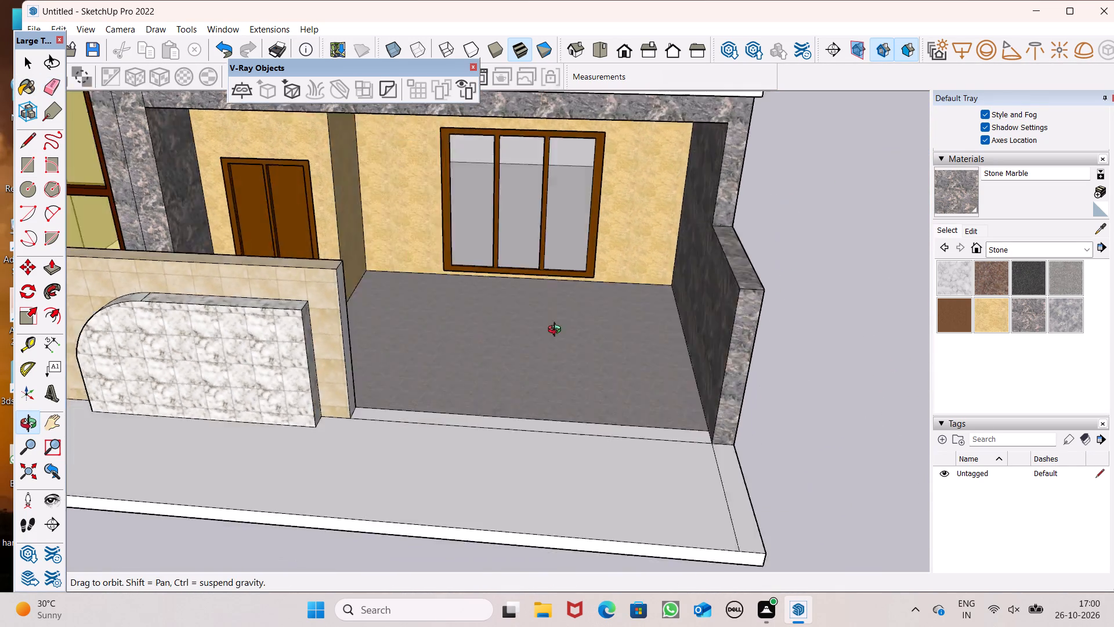
middle_drag(557, 331, 489, 380)
scroll(594, 335, down, 3)
middle_drag(631, 345, 787, 207)
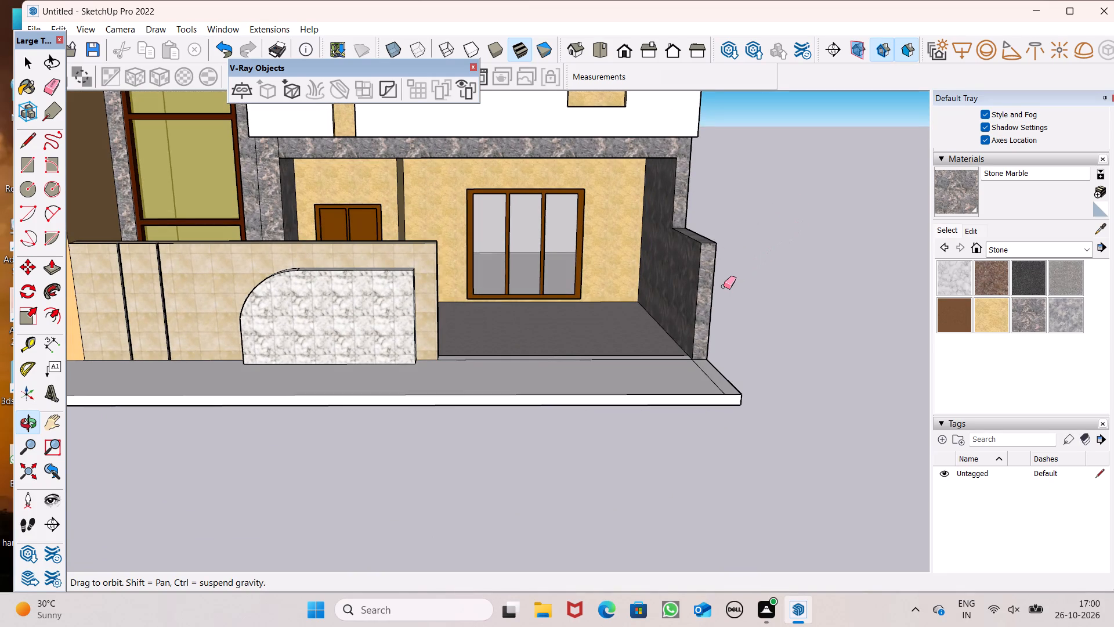
scroll(497, 284, down, 1)
middle_drag(559, 360, 520, 500)
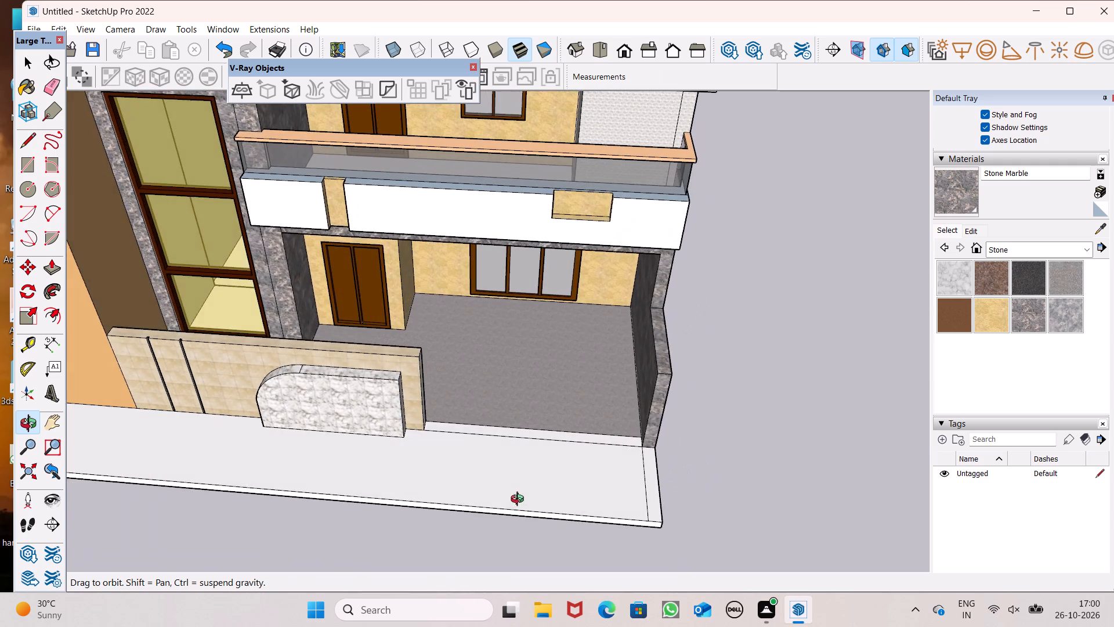
middle_drag(520, 500, 557, 446)
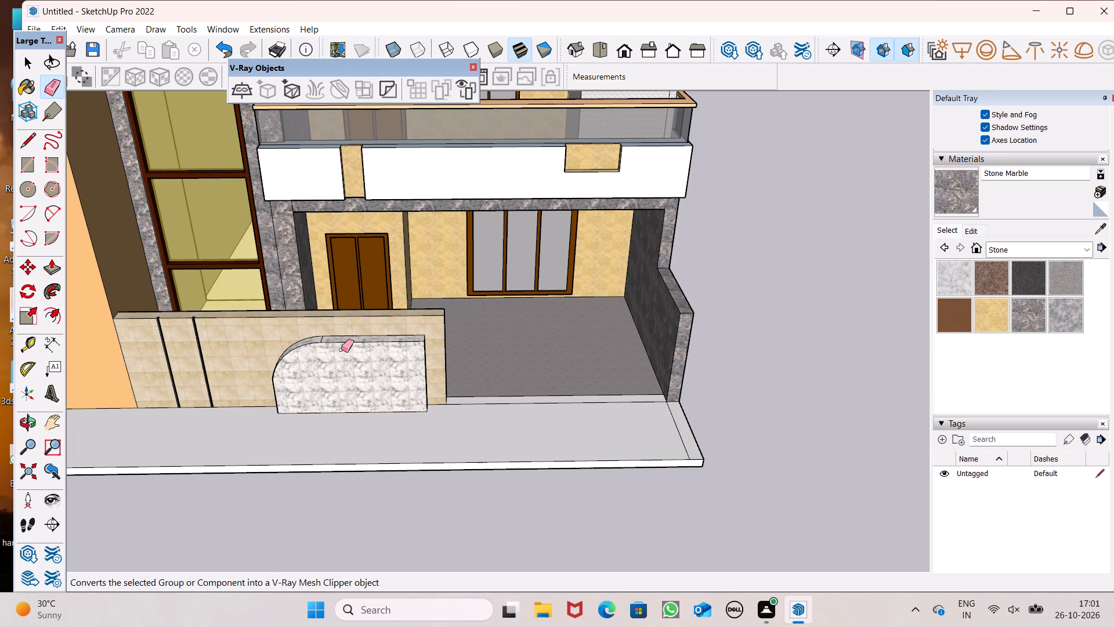
scroll(534, 392, down, 1)
scroll(708, 385, up, 1)
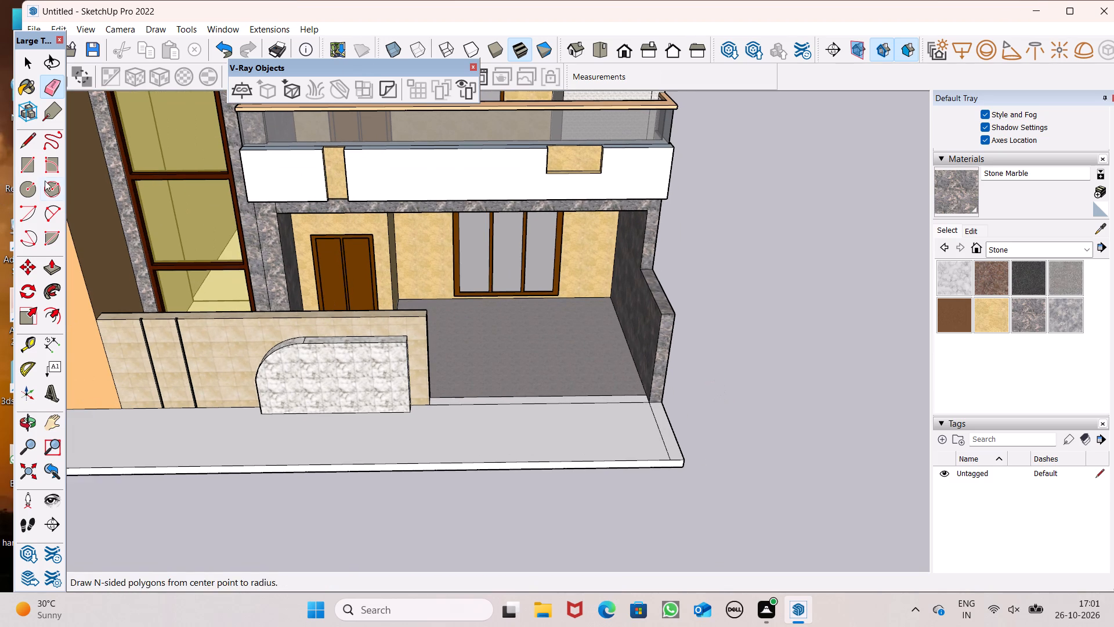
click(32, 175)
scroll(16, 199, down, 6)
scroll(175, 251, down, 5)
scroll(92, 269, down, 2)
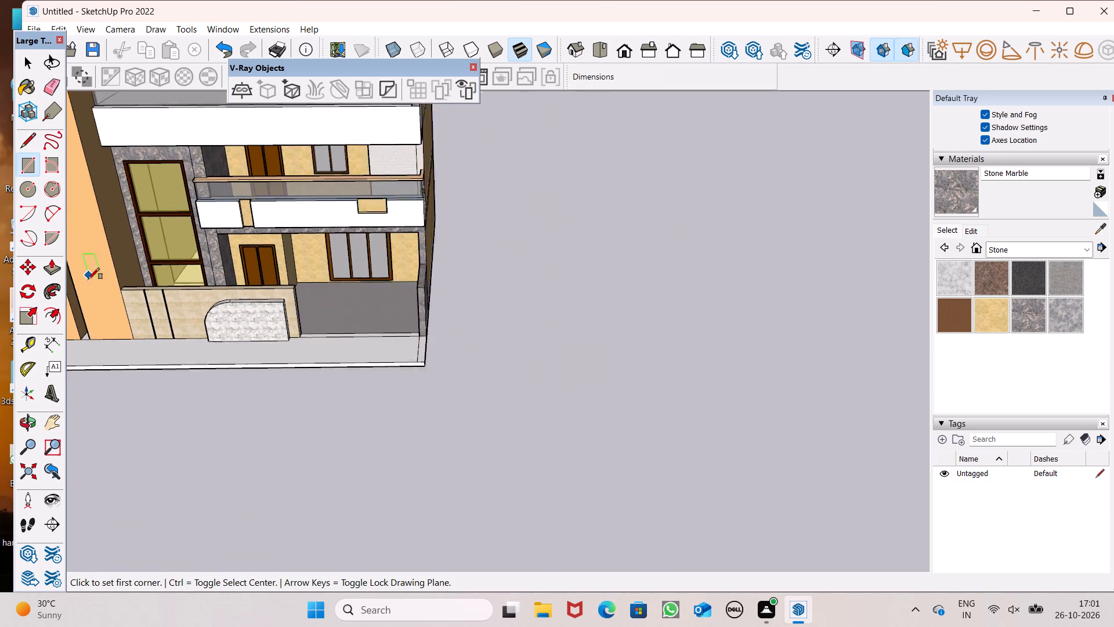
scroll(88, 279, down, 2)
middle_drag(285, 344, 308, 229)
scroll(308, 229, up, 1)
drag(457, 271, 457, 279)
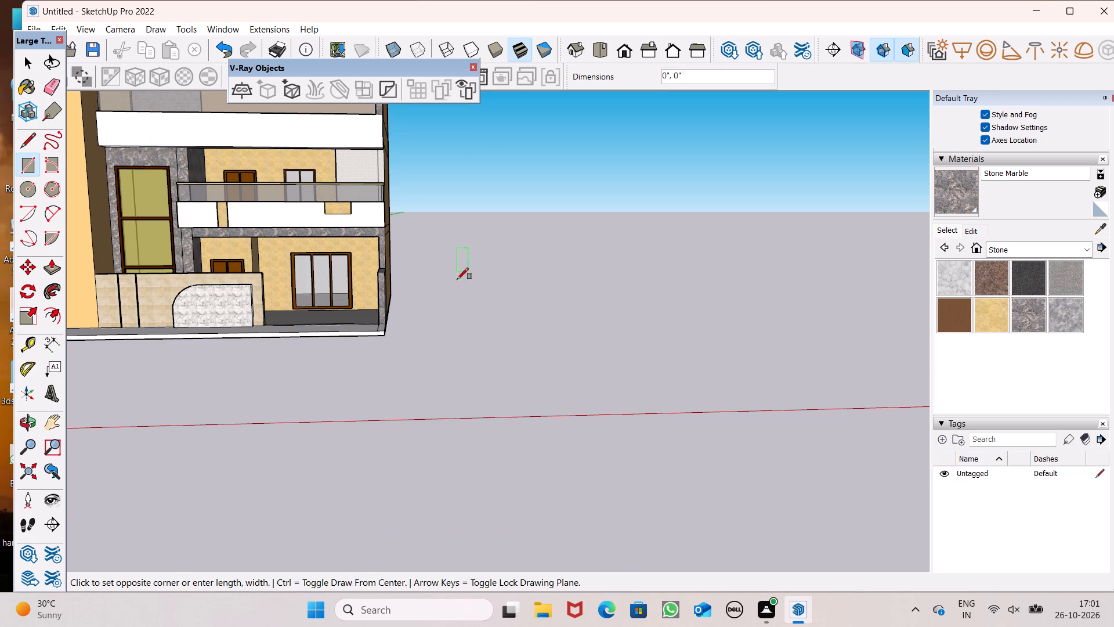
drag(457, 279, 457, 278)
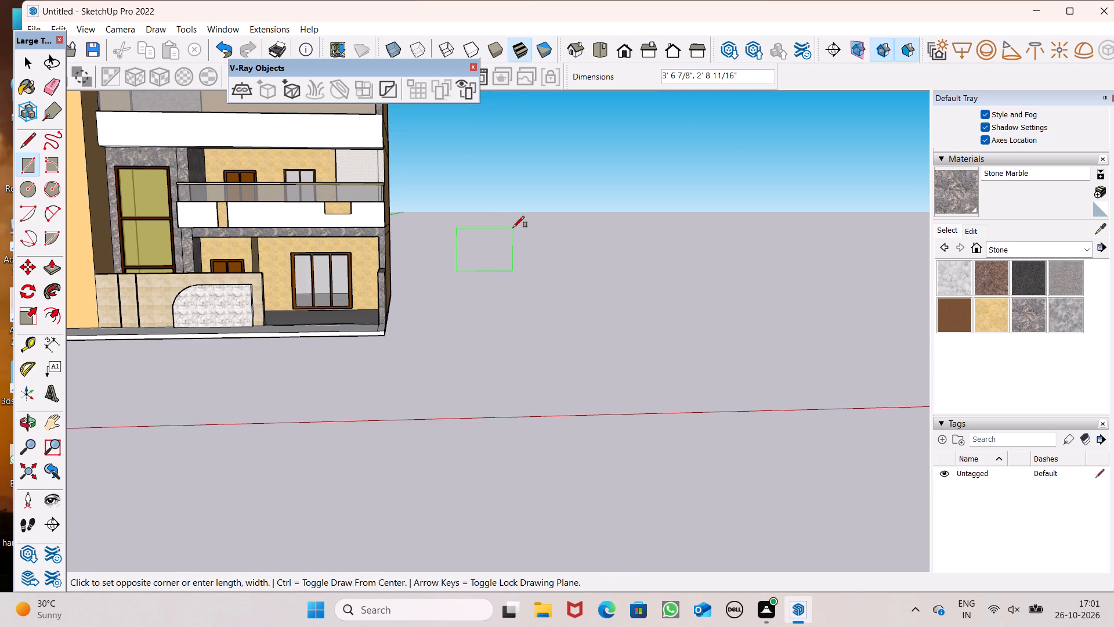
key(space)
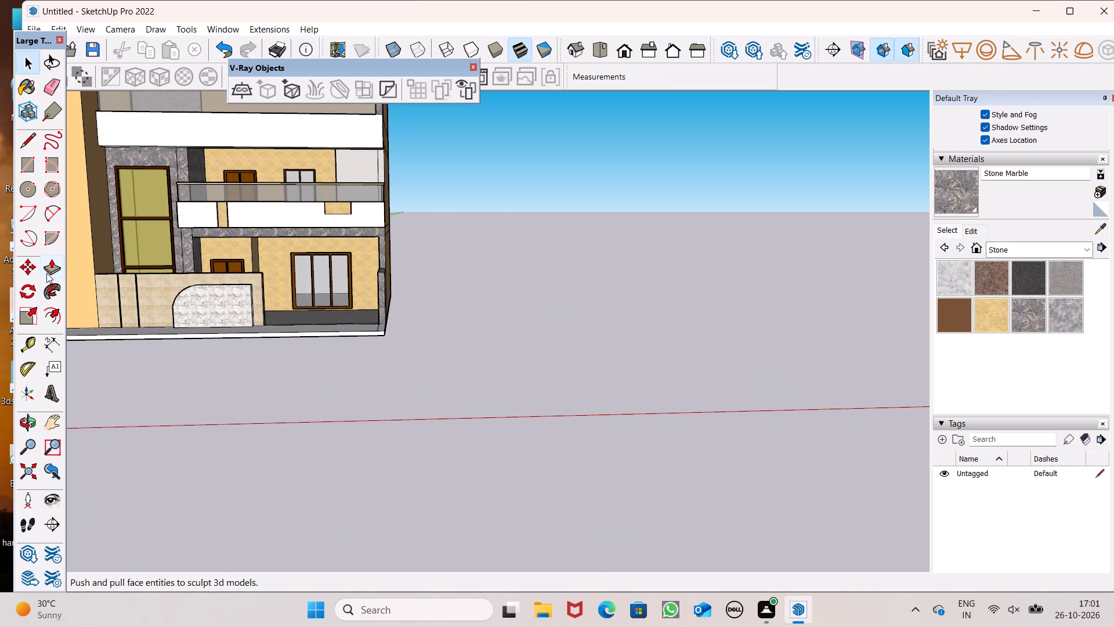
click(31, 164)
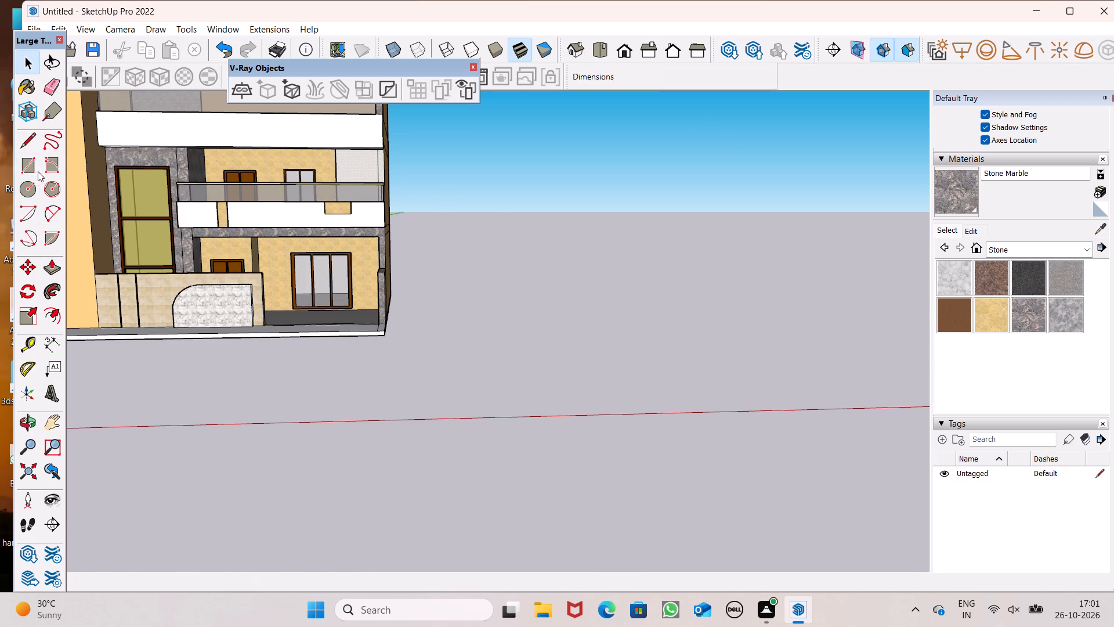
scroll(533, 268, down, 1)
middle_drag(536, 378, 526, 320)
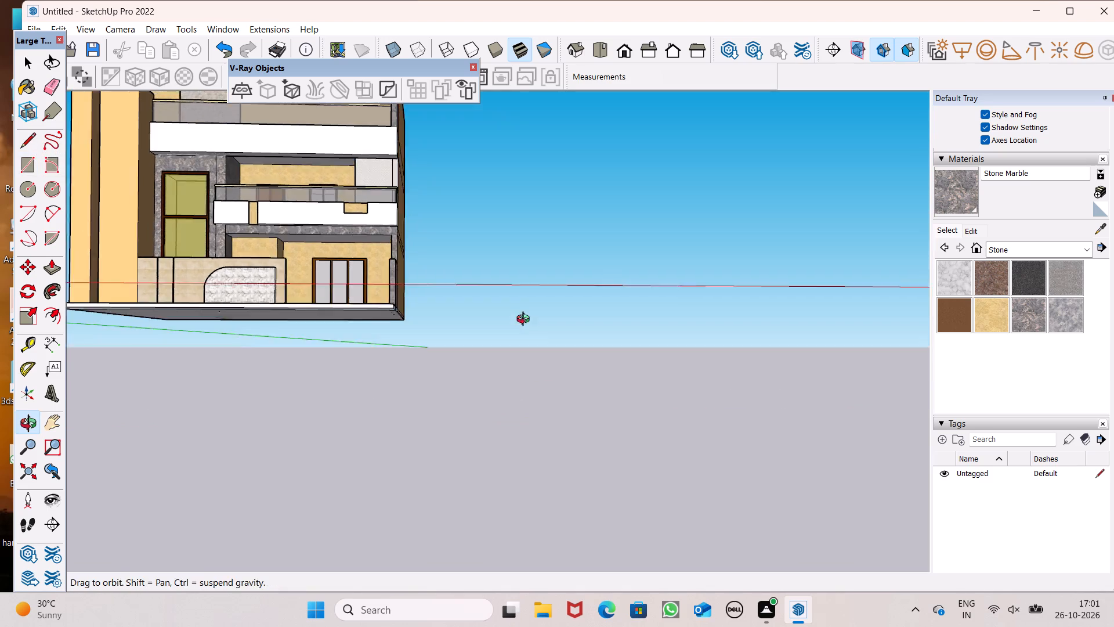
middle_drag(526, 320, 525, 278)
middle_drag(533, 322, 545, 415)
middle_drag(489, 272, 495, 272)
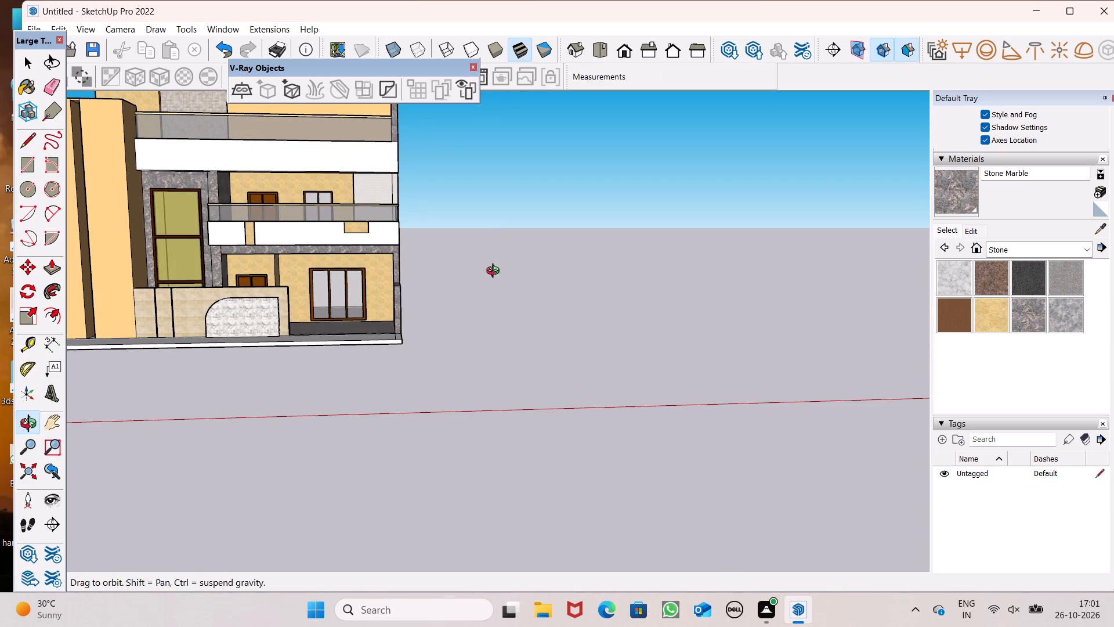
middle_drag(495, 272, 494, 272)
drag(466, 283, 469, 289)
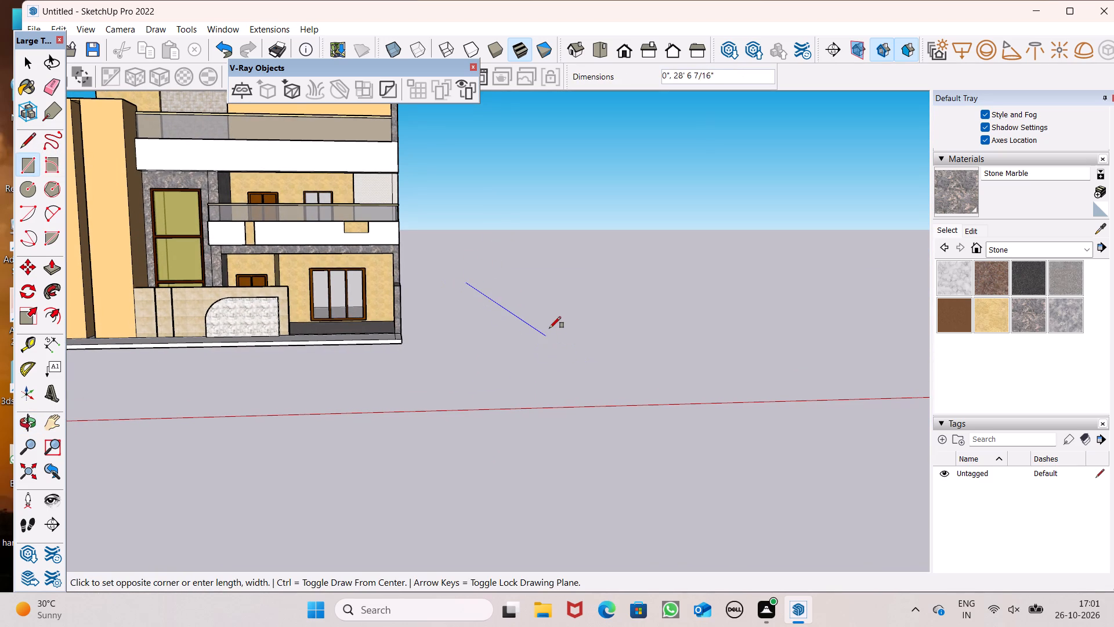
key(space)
Draw an upright freestanding rectangle about 8' by 5' 4" in the empty space beside the house.
scroll(727, 218, down, 1)
middle_drag(699, 267, 540, 214)
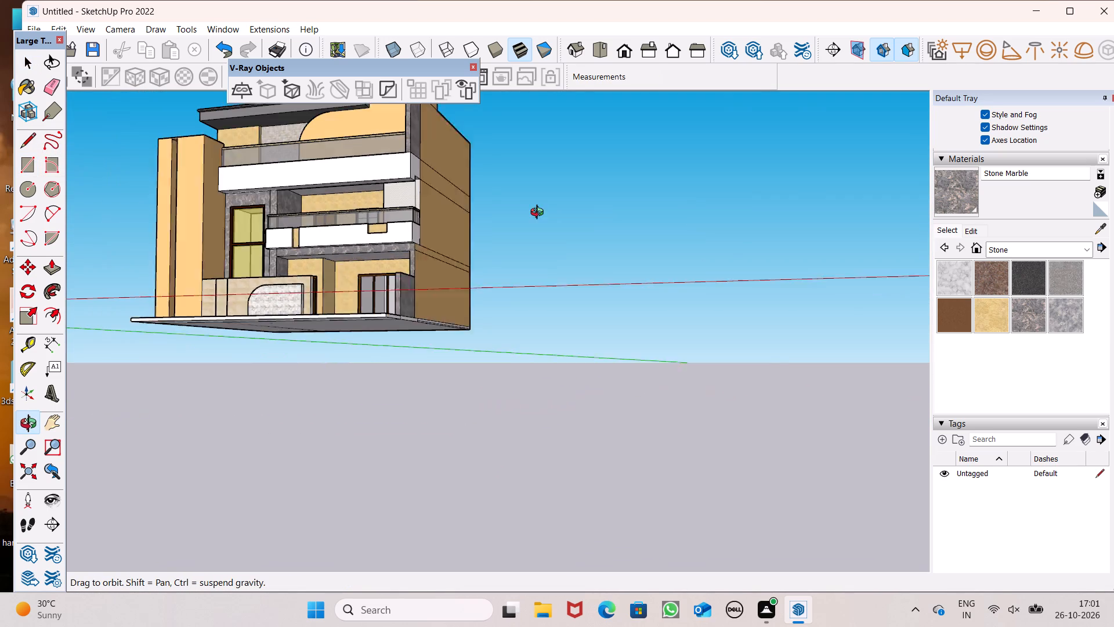
middle_drag(540, 214, 620, 224)
click(24, 162)
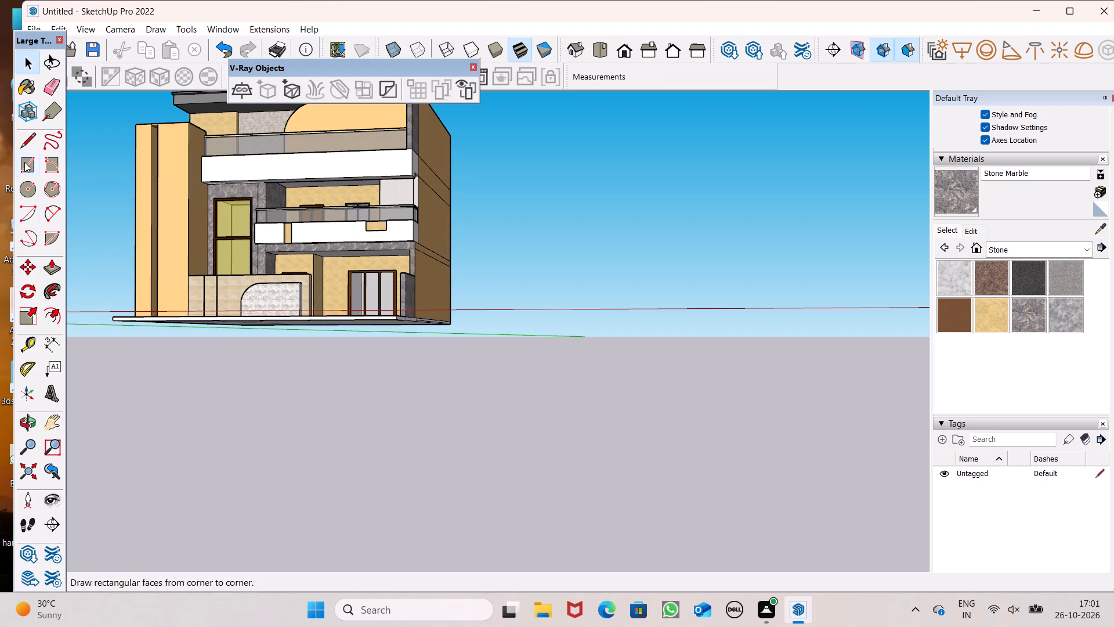
middle_drag(518, 283, 565, 285)
scroll(519, 283, up, 1)
click(518, 239)
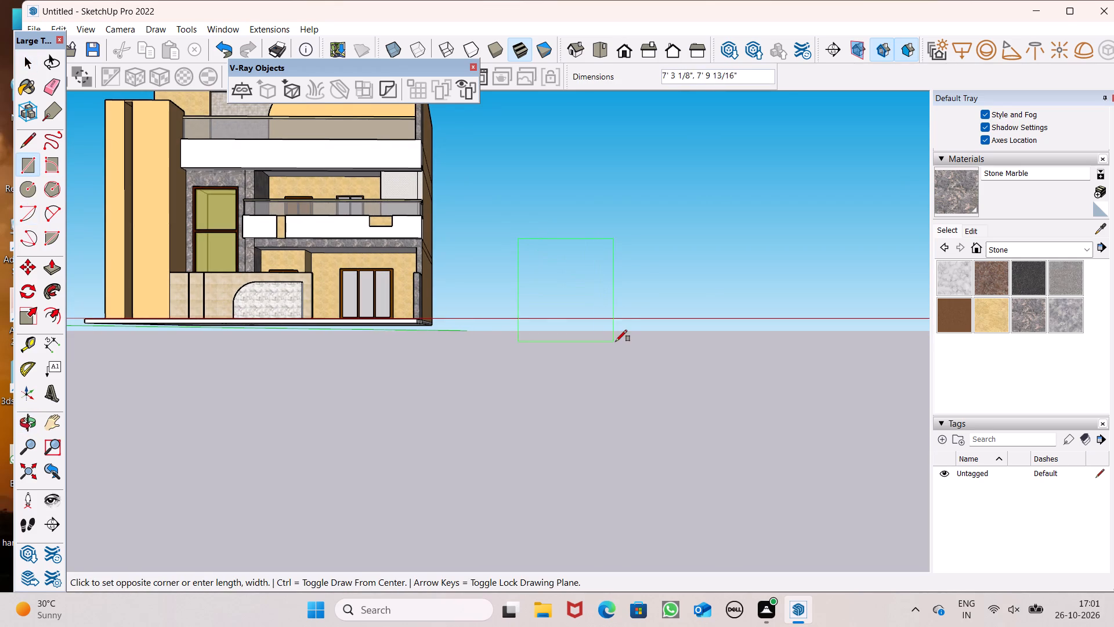
click(624, 308)
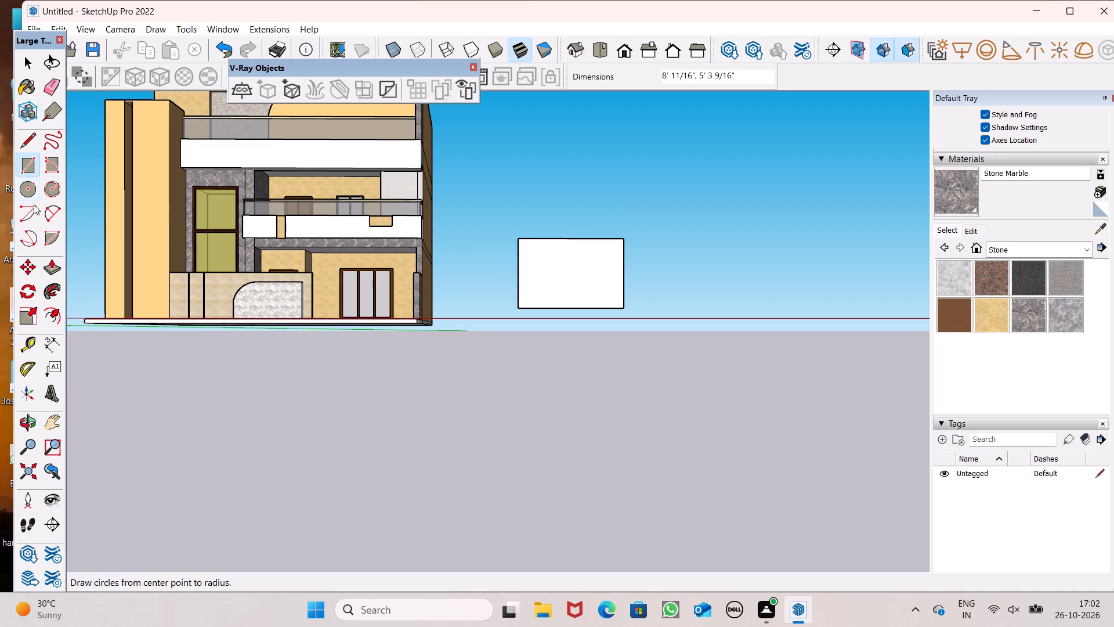
Push/Pull the freestanding upright rectangle into a thin slab, entering a thickness of 4".
click(50, 262)
scroll(442, 311, down, 2)
middle_drag(500, 352, 500, 459)
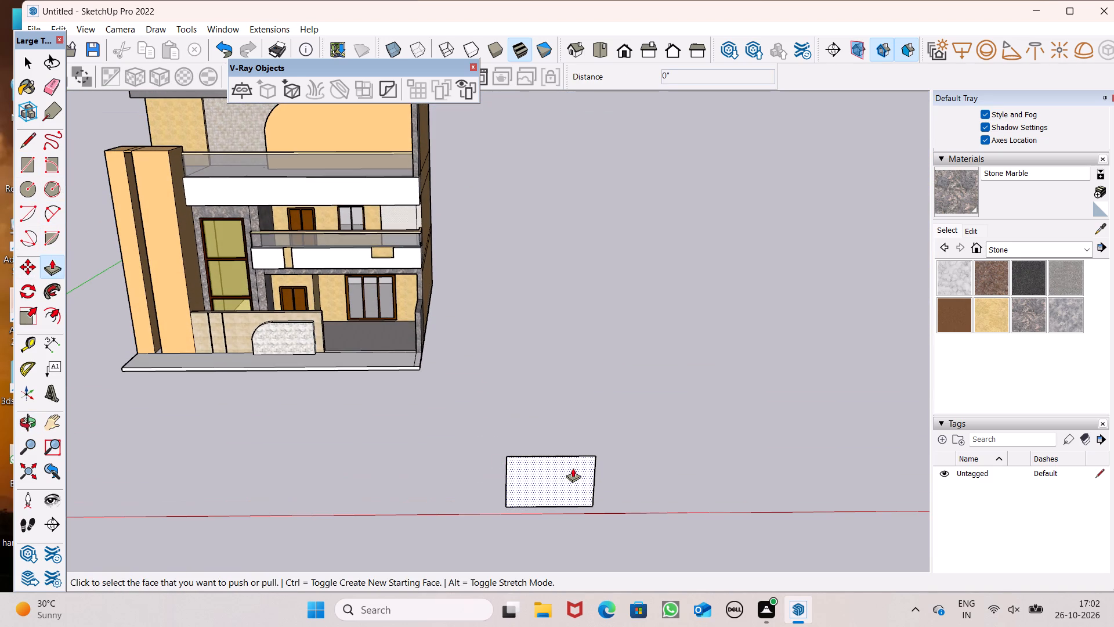
scroll(567, 468, up, 7)
scroll(403, 450, down, 4)
middle_drag(461, 514, 534, 594)
scroll(363, 343, down, 5)
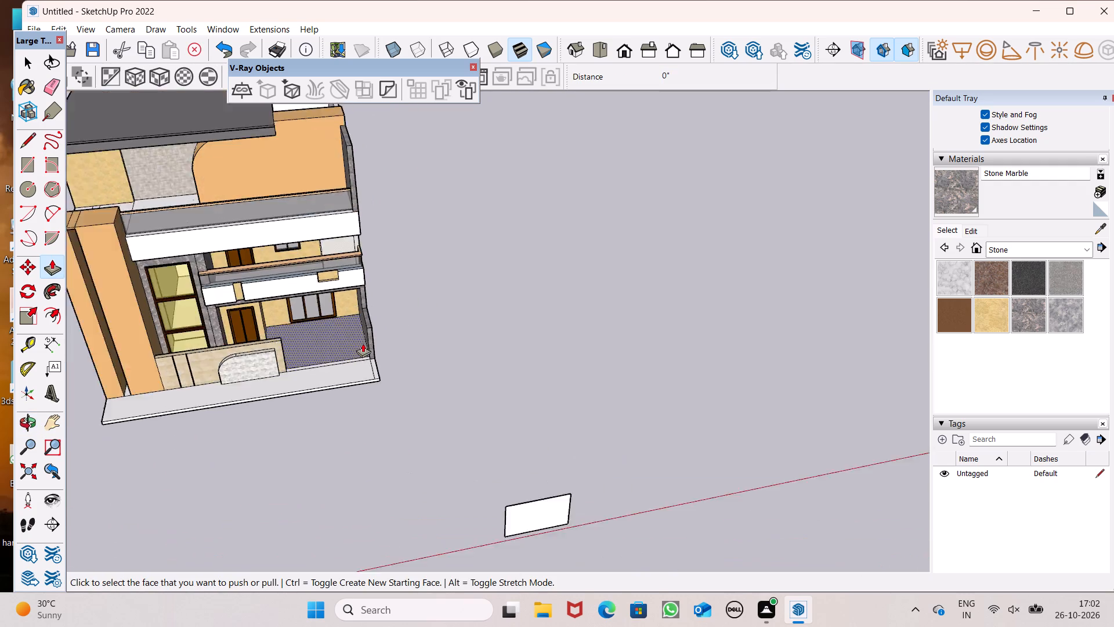
scroll(495, 470, up, 12)
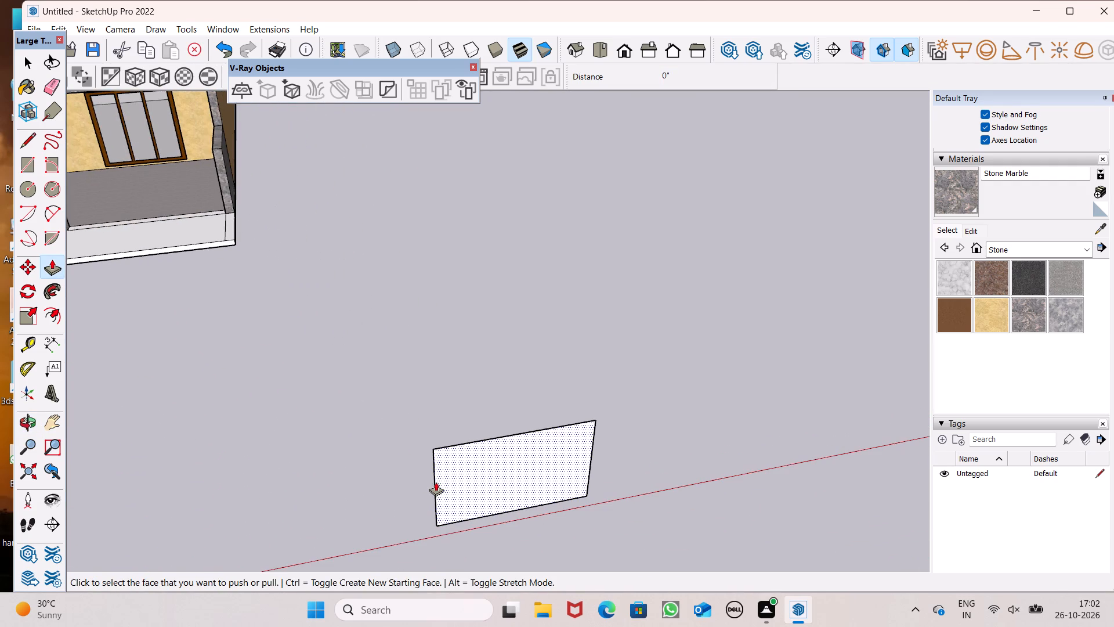
scroll(432, 480, down, 4)
middle_drag(432, 480, 519, 506)
scroll(462, 445, down, 4)
scroll(585, 488, up, 8)
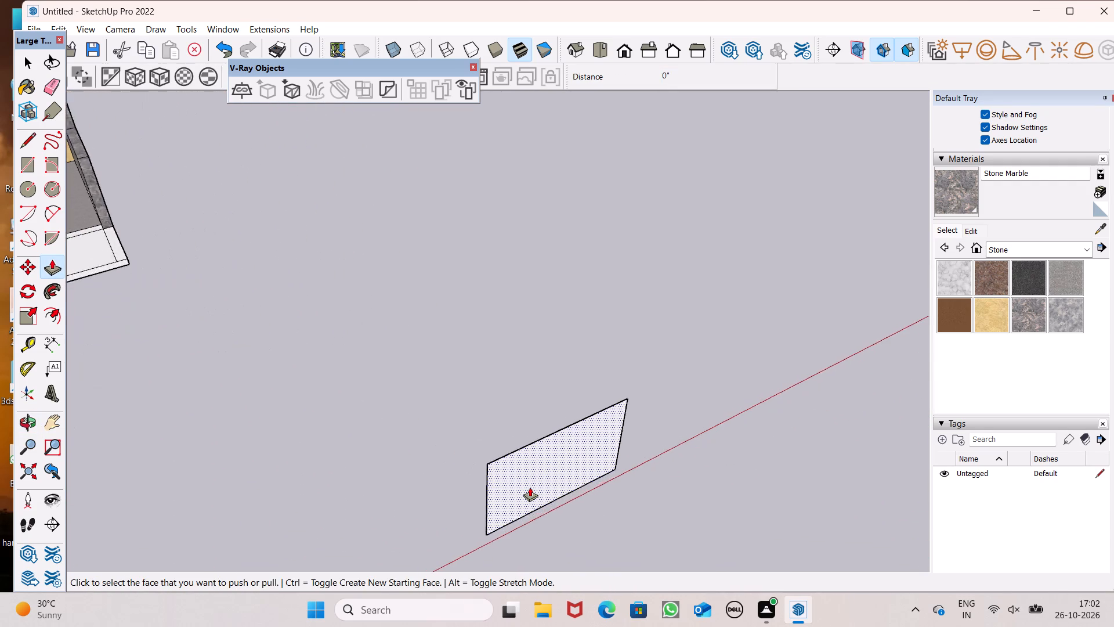
scroll(530, 487, up, 8)
drag(453, 491, 455, 503)
text(4")
key(Return)
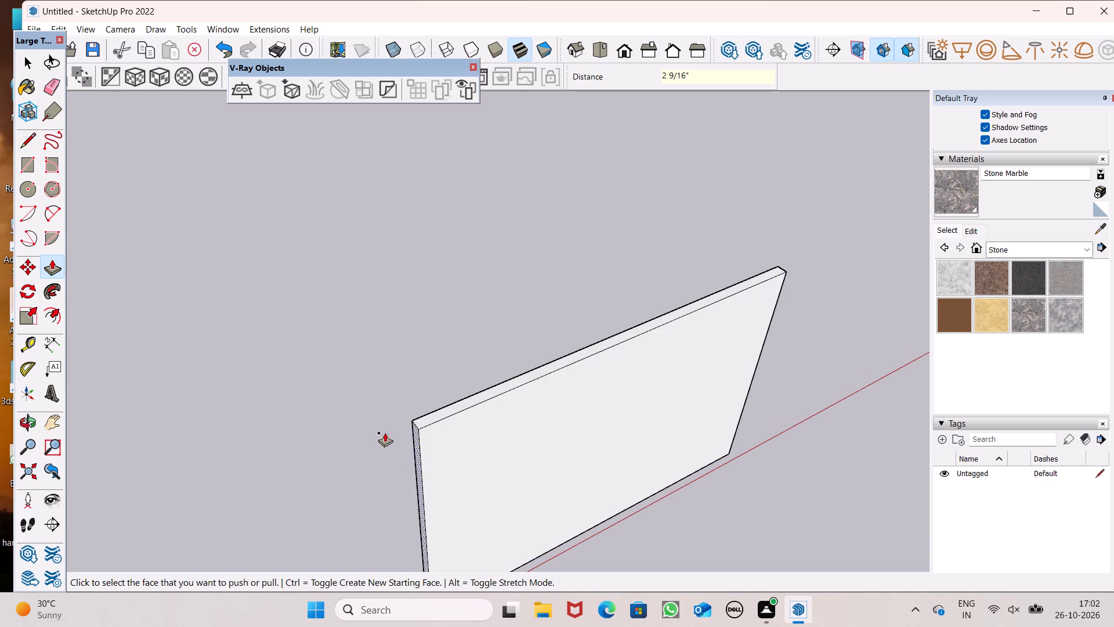
Select the whole freestanding slab and move it back from the red axis, deeper along the house's side.
scroll(370, 426, down, 5)
key(space)
key(space)
scroll(312, 409, down, 4)
middle_drag(502, 521, 381, 494)
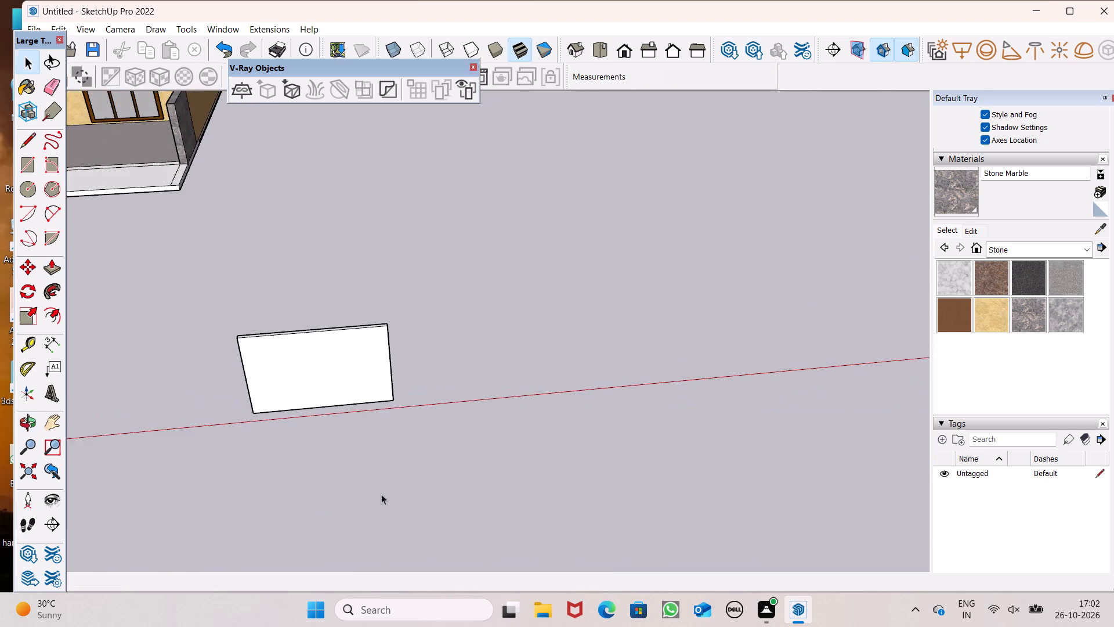
scroll(333, 369, up, 5)
scroll(334, 365, down, 2)
middle_drag(362, 376, 55, 432)
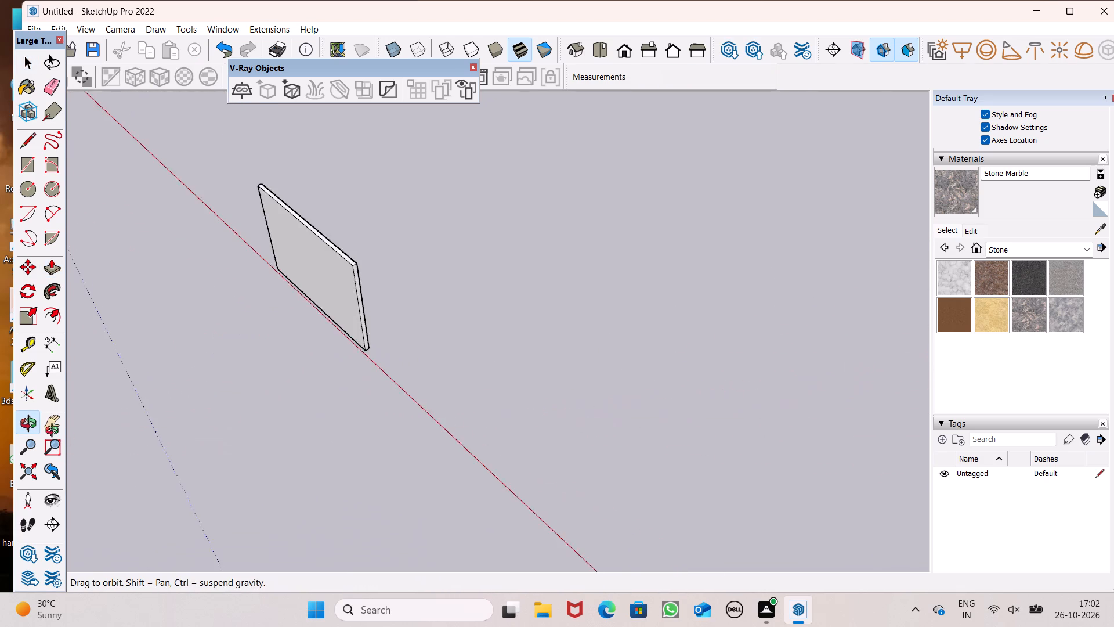
middle_drag(55, 432, 349, 318)
scroll(349, 318, up, 1)
scroll(349, 318, down, 2)
scroll(259, 323, up, 3)
triple_click(256, 361)
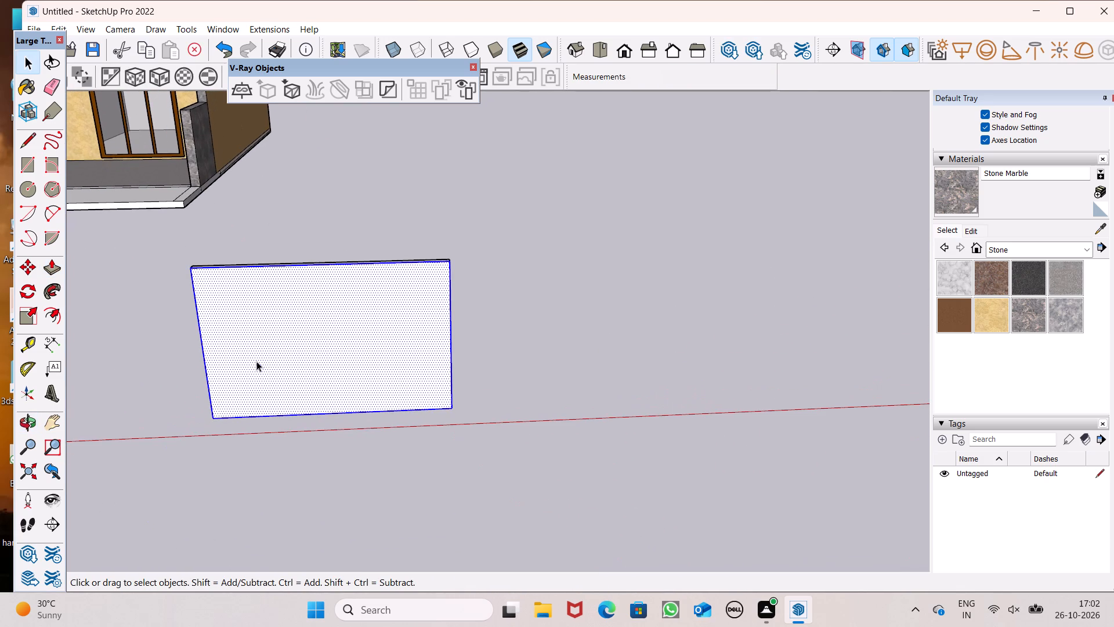
key(m)
key(Return)
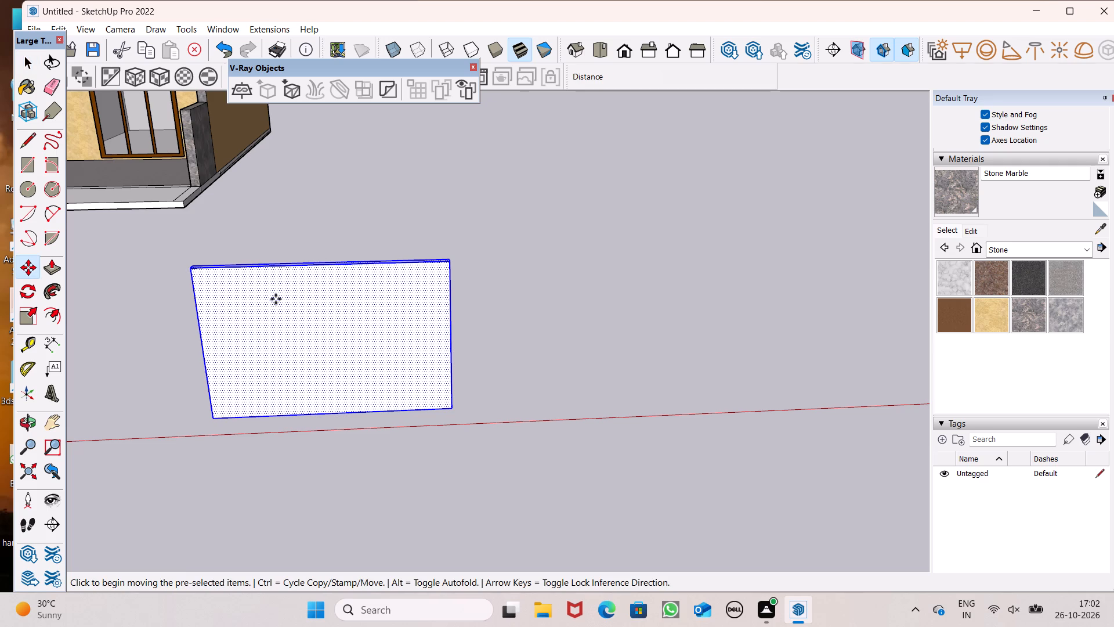
drag(420, 337, 435, 268)
key(space)
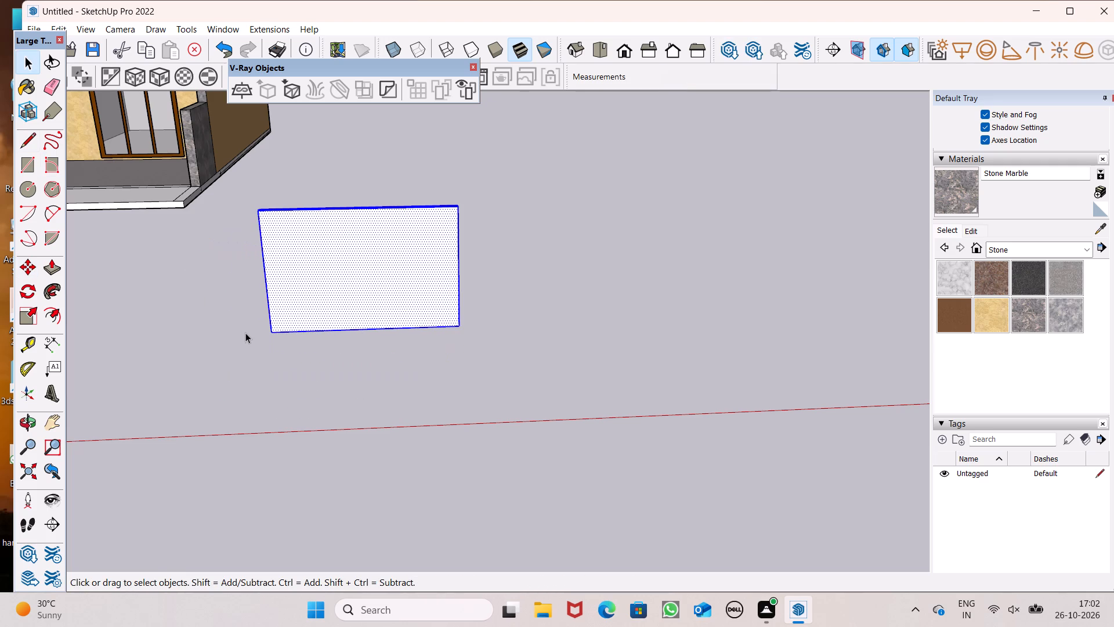
click(462, 313)
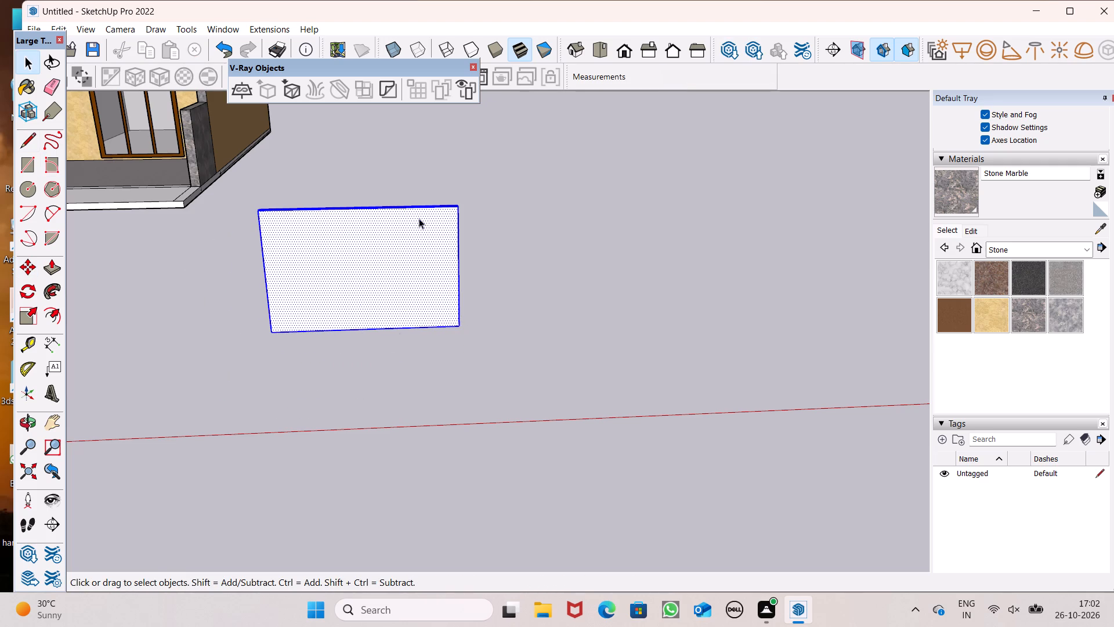
Draw a full-height vertical strip about 7 1/2" wide on the slab's front face, between its middle and the end away from the house.
scroll(413, 232, up, 4)
scroll(370, 334, down, 5)
scroll(338, 287, up, 5)
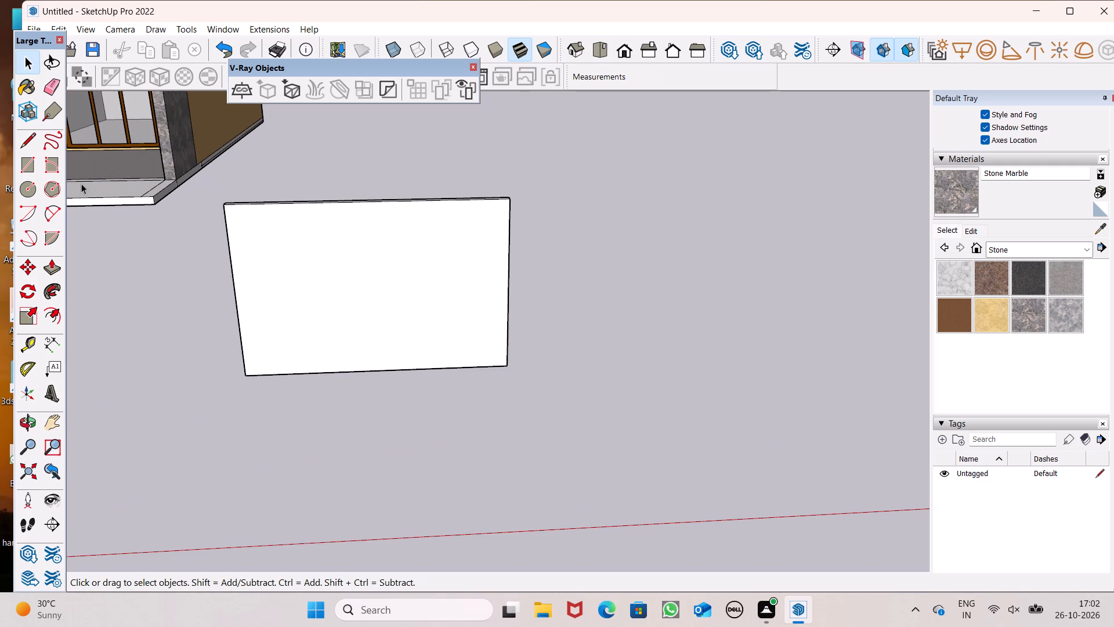
click(24, 158)
middle_drag(270, 227, 269, 160)
scroll(271, 194, up, 1)
scroll(428, 201, up, 4)
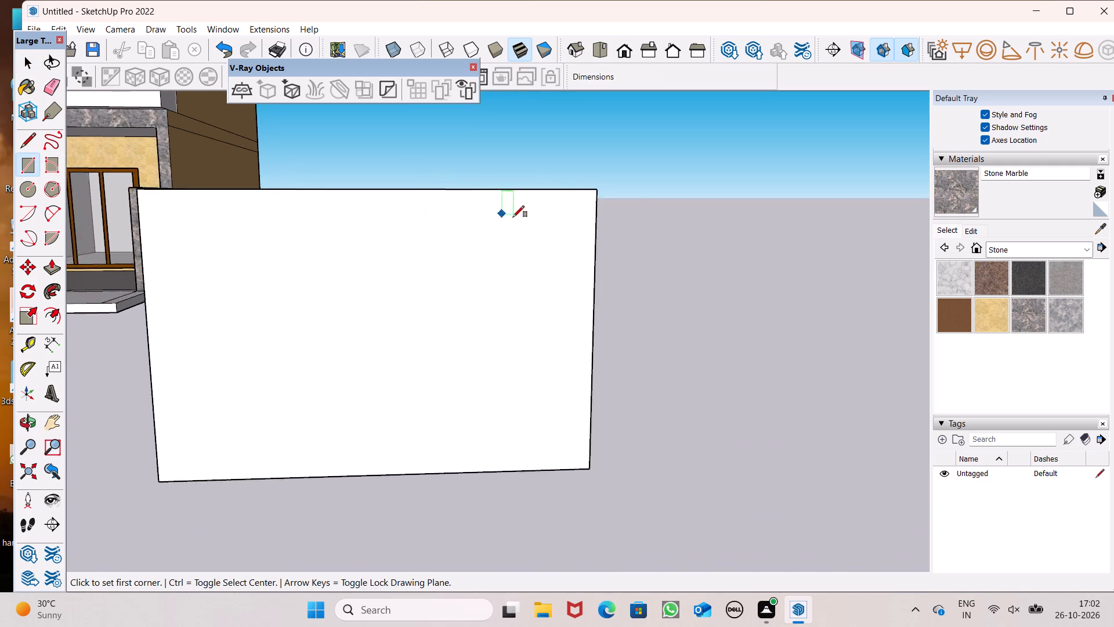
scroll(513, 217, up, 3)
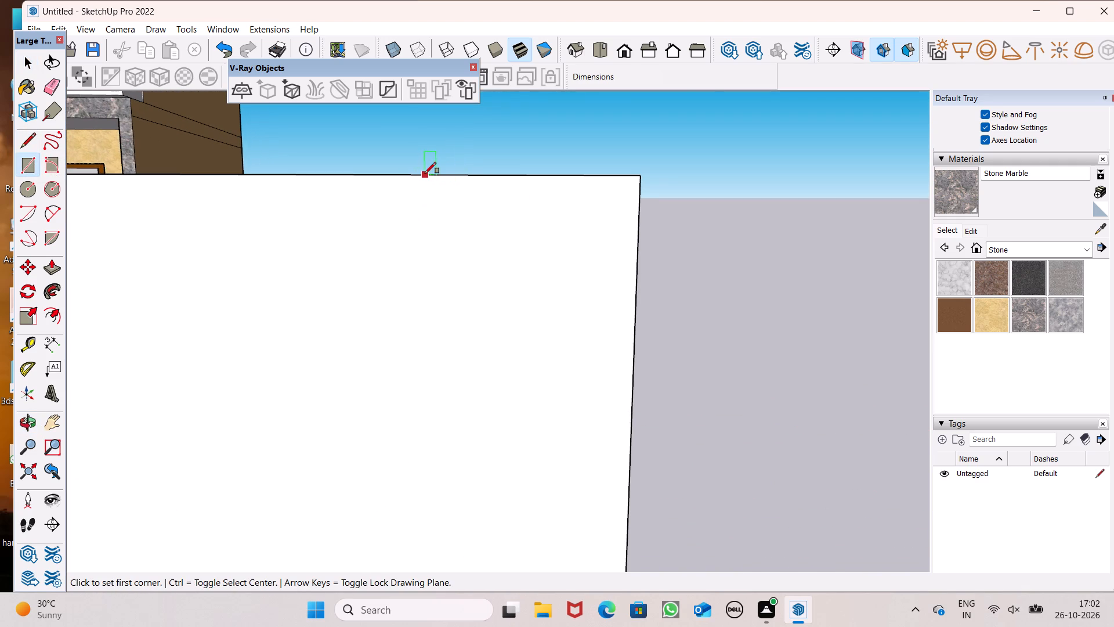
click(425, 174)
scroll(535, 218, down, 6)
scroll(501, 439, up, 3)
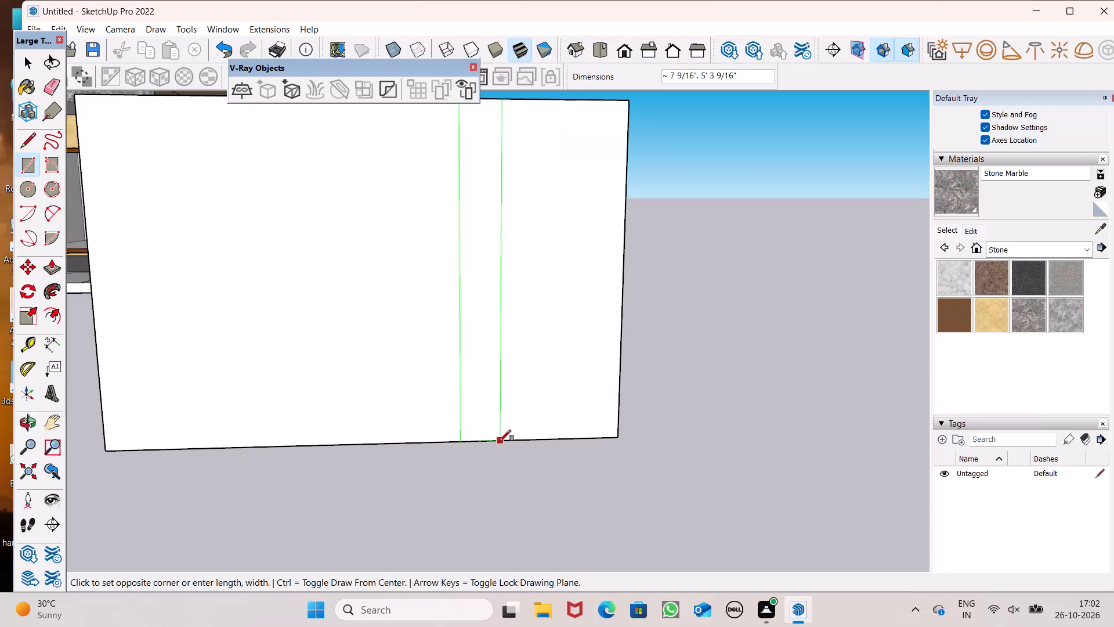
click(499, 442)
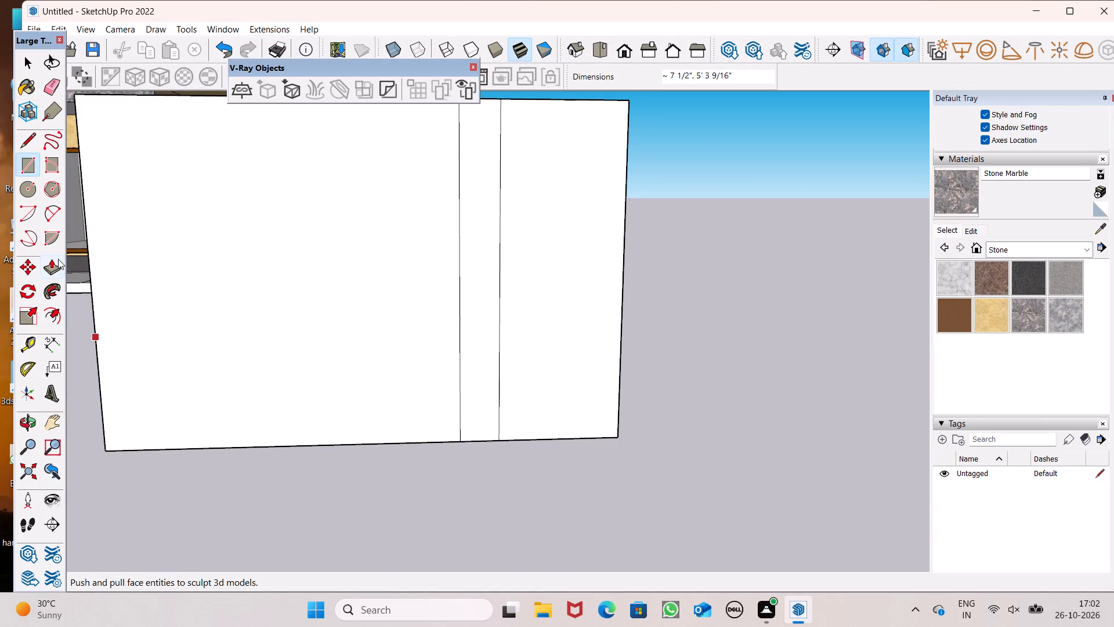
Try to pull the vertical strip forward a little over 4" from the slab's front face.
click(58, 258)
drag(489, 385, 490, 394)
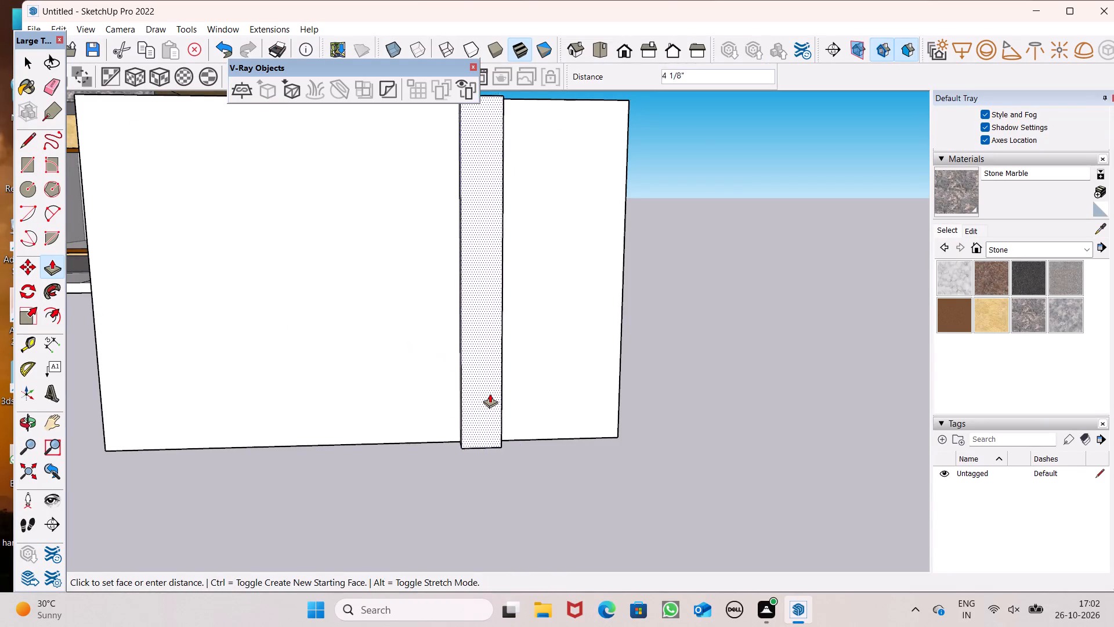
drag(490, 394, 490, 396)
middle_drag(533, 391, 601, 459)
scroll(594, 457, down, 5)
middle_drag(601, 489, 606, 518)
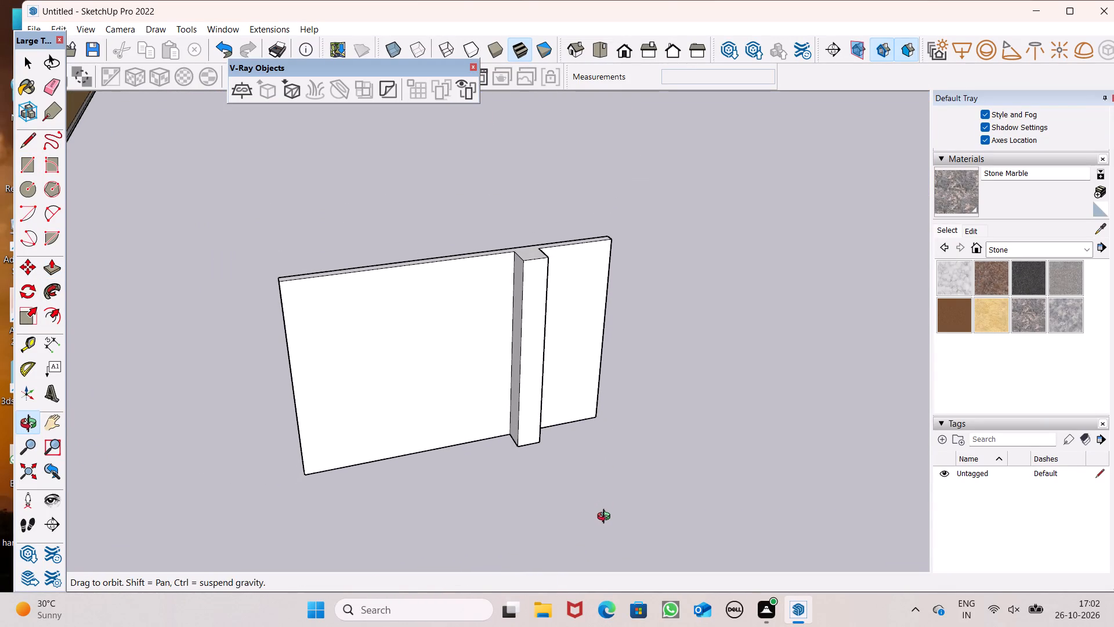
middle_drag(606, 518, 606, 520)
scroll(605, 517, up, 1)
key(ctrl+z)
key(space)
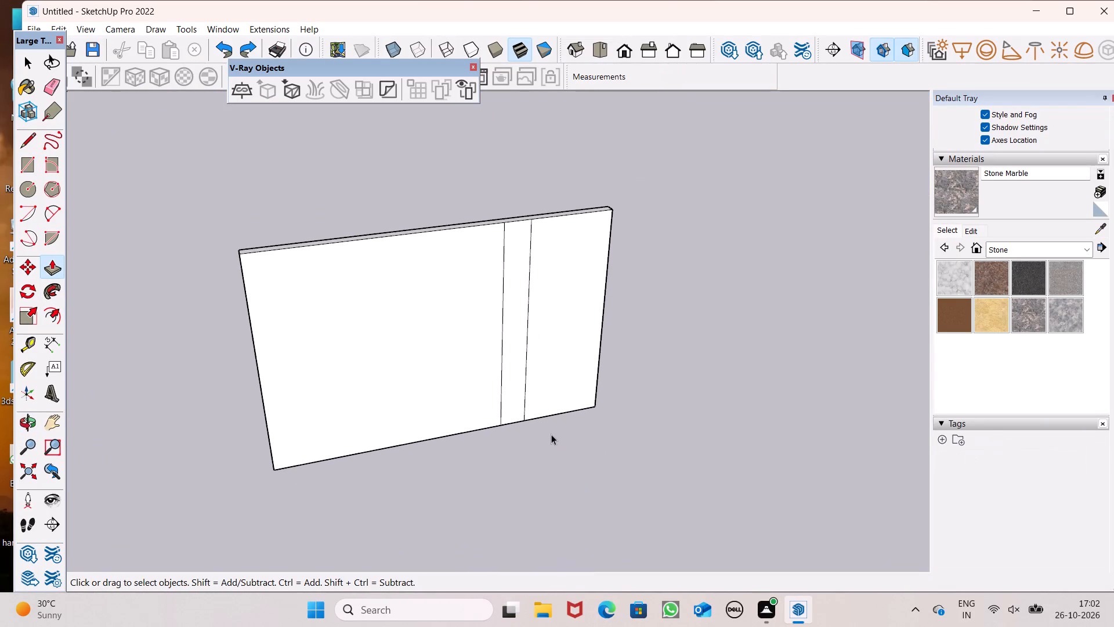
Pull the vertical strip forward from the slab's front face to form a projecting full-height band.
middle_drag(528, 434, 305, 439)
middle_drag(466, 398, 530, 380)
scroll(530, 380, up, 1)
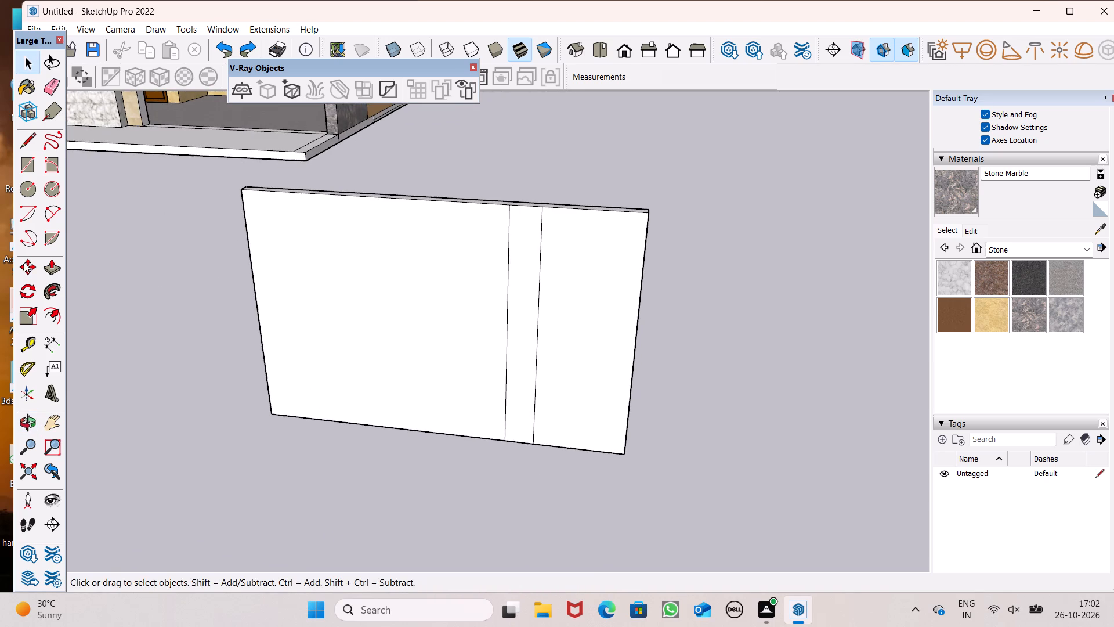
click(49, 271)
middle_drag(296, 363, 393, 427)
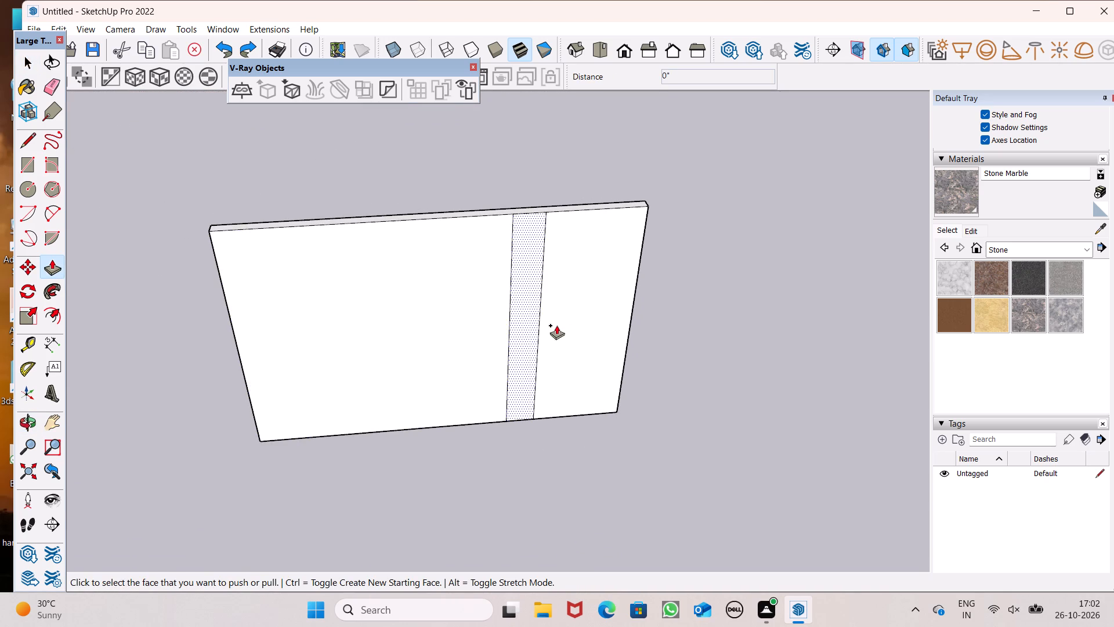
drag(525, 344, 529, 354)
key(space)
scroll(320, 334, down, 1)
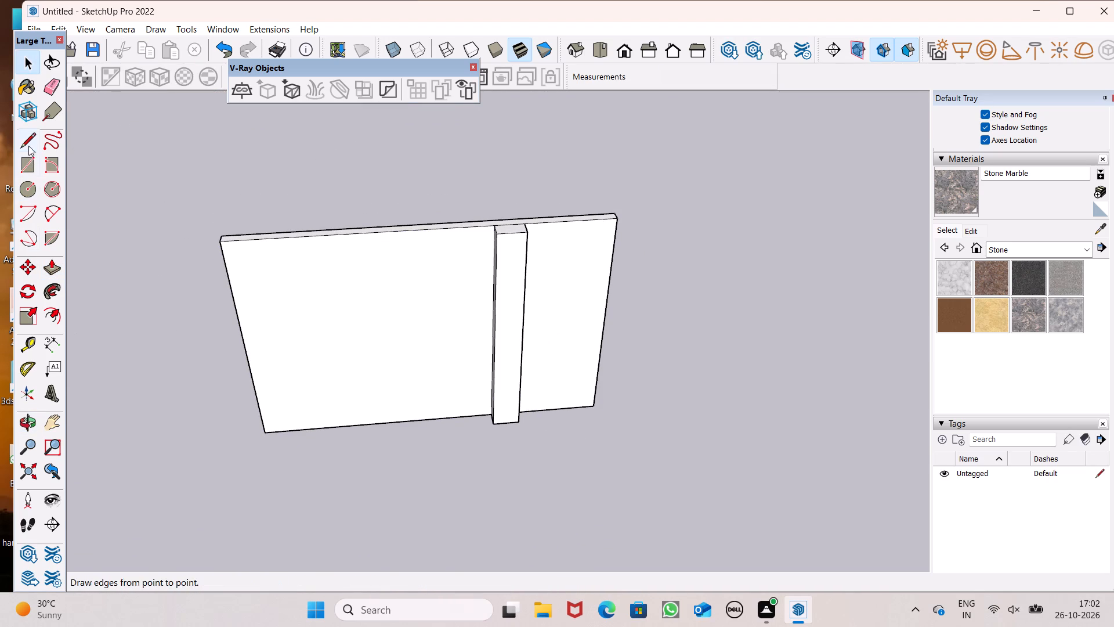
Draw a vertical line from top to bottom of the slab's front face, close to its edge nearest the house.
click(28, 140)
middle_drag(229, 284, 225, 230)
scroll(276, 286, up, 4)
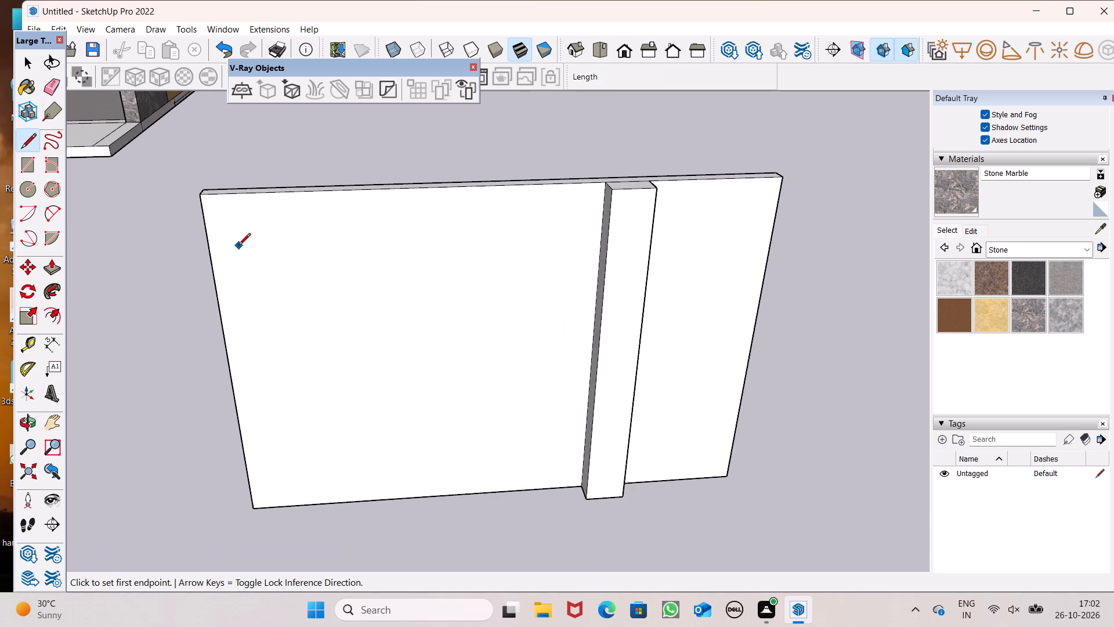
scroll(238, 246, up, 3)
scroll(233, 243, down, 1)
scroll(203, 176, up, 4)
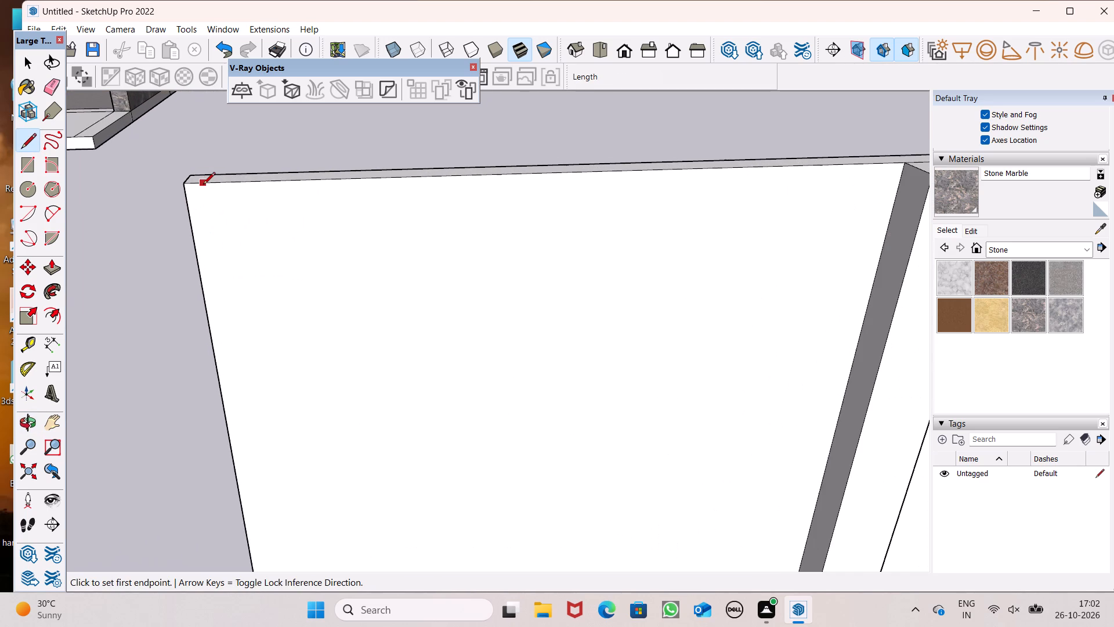
click(198, 185)
scroll(272, 191, down, 6)
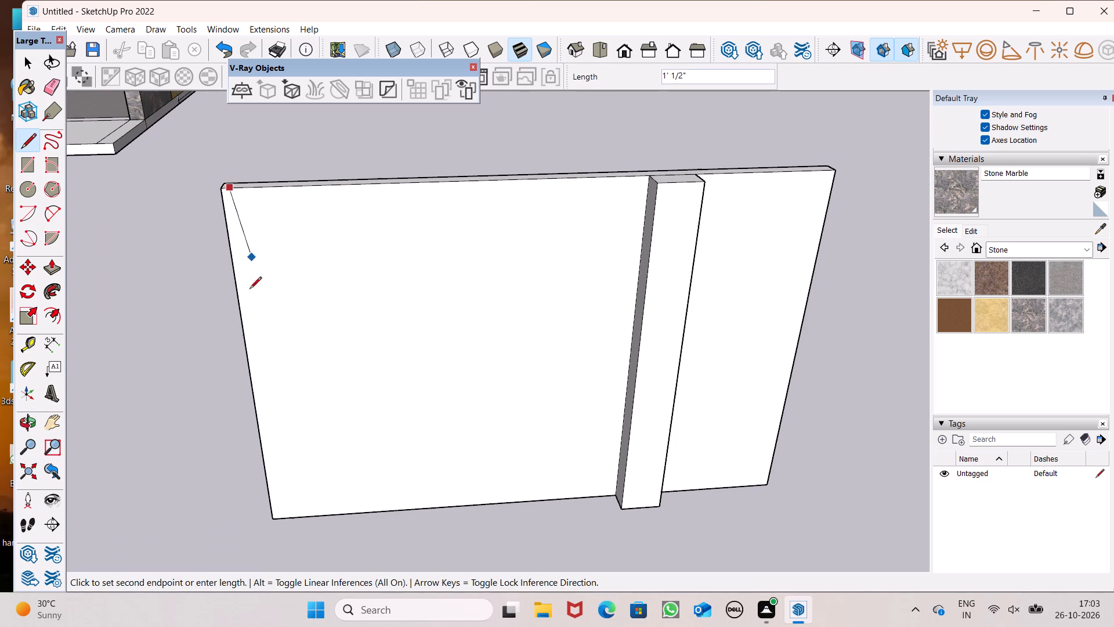
scroll(304, 537, up, 11)
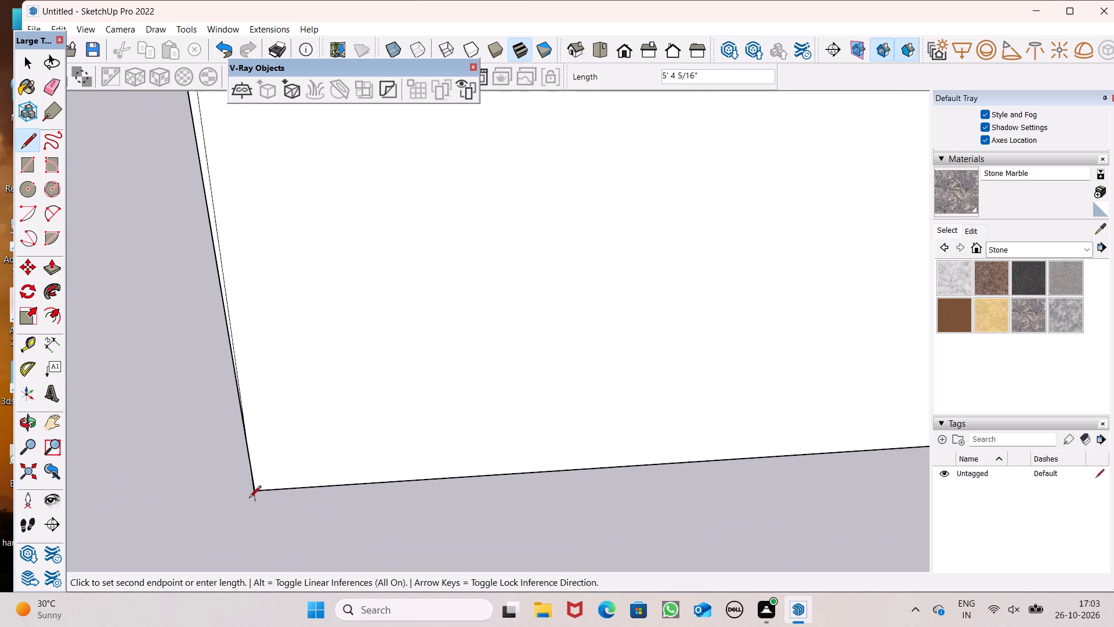
click(276, 493)
scroll(150, 537, down, 8)
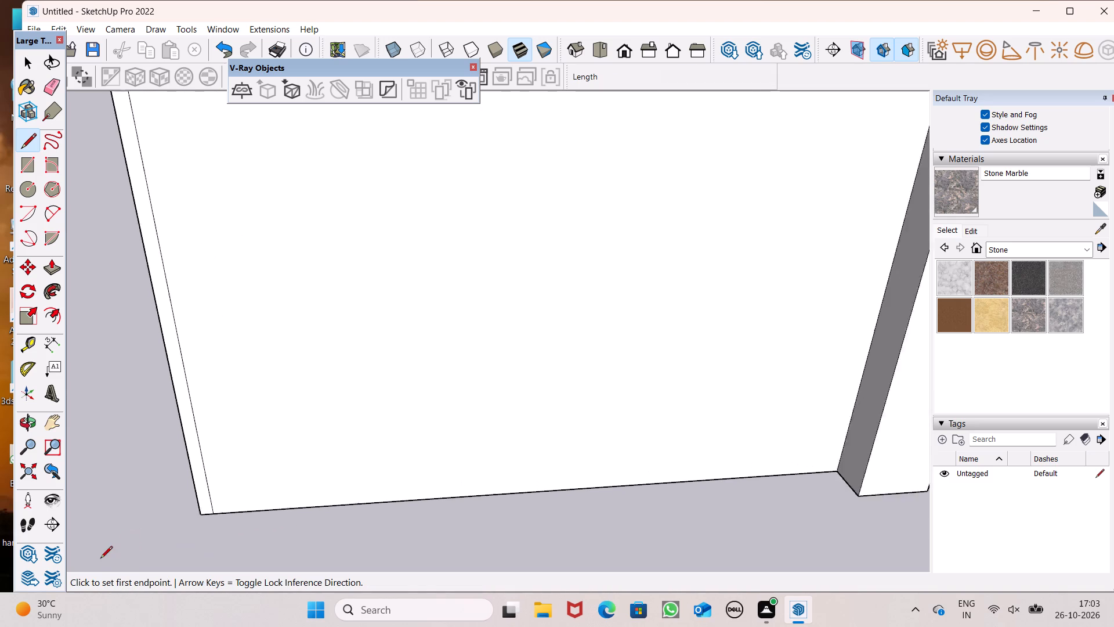
scroll(100, 559, down, 9)
scroll(109, 363, up, 6)
key(space)
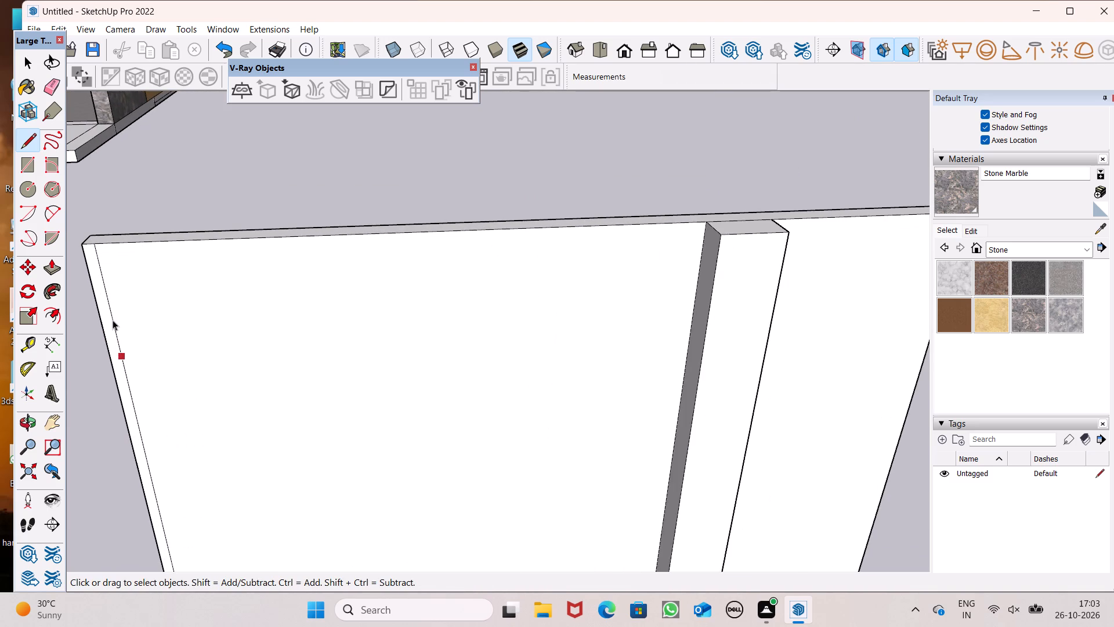
Copy the vertical line about 1 3/4" toward the projecting band and array it as 18 equally spaced copies.
scroll(107, 298, up, 4)
click(107, 297)
key(m)
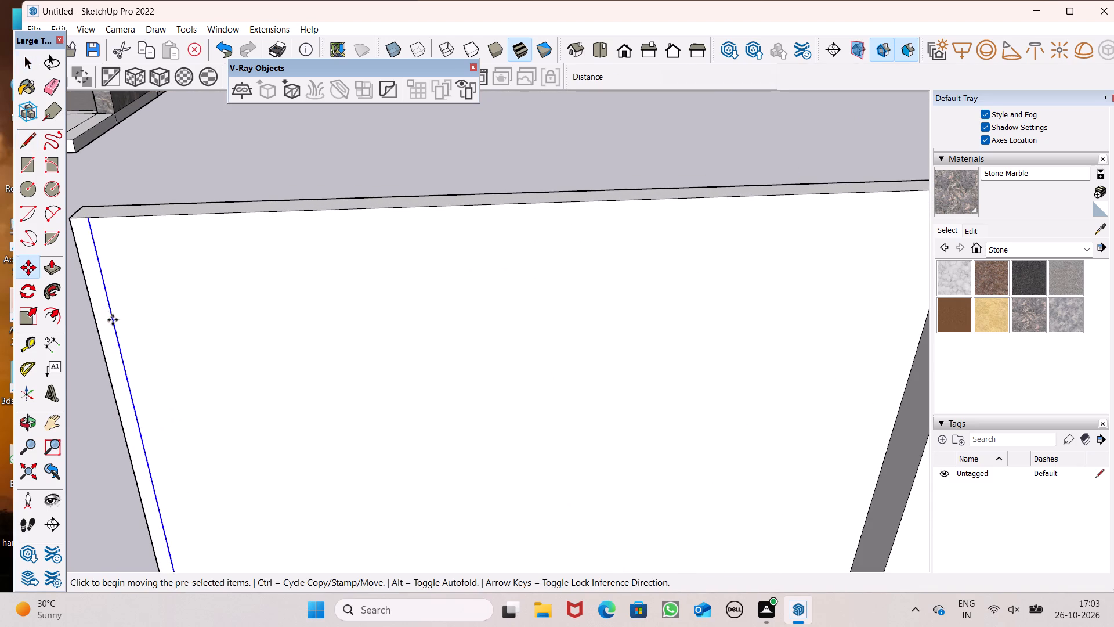
key(Return)
drag(118, 329, 140, 326)
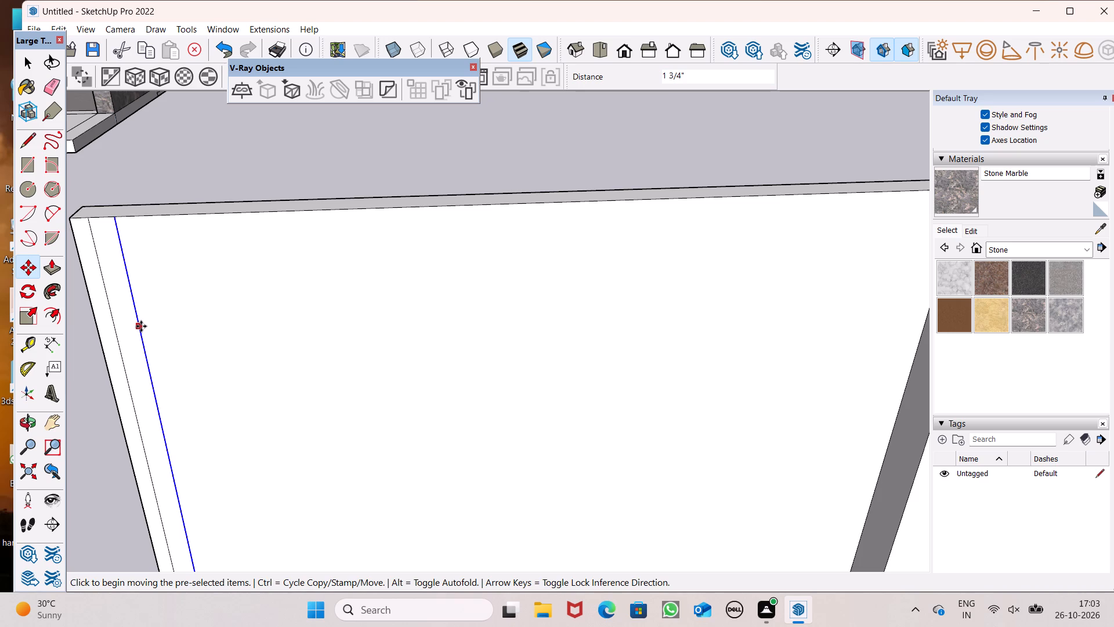
key(shift+asterisk)
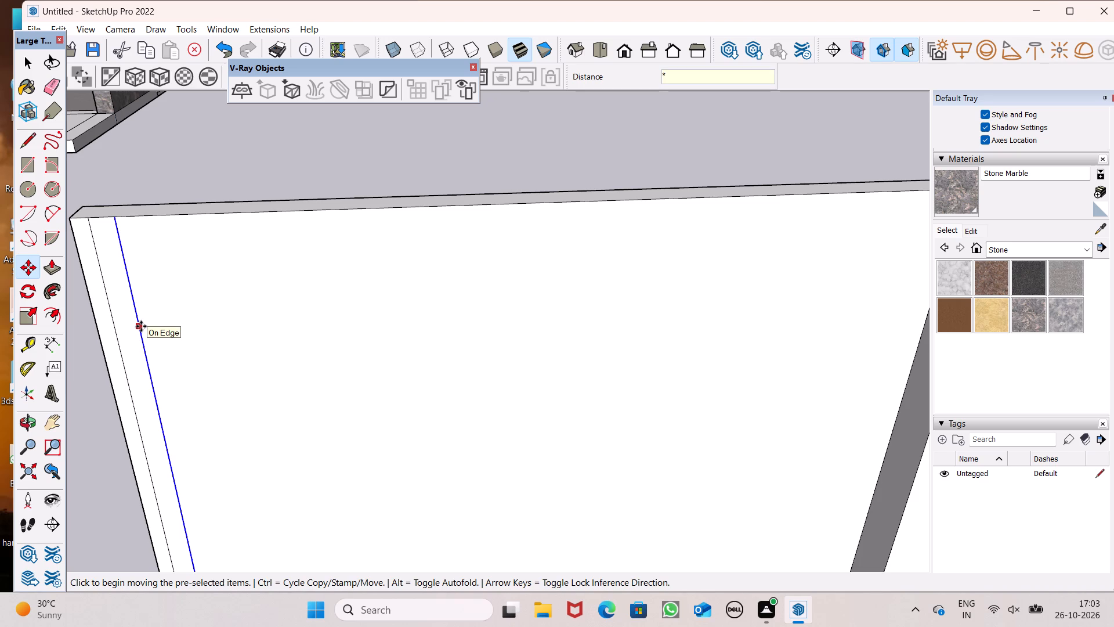
key(1)
key(8)
key(Return)
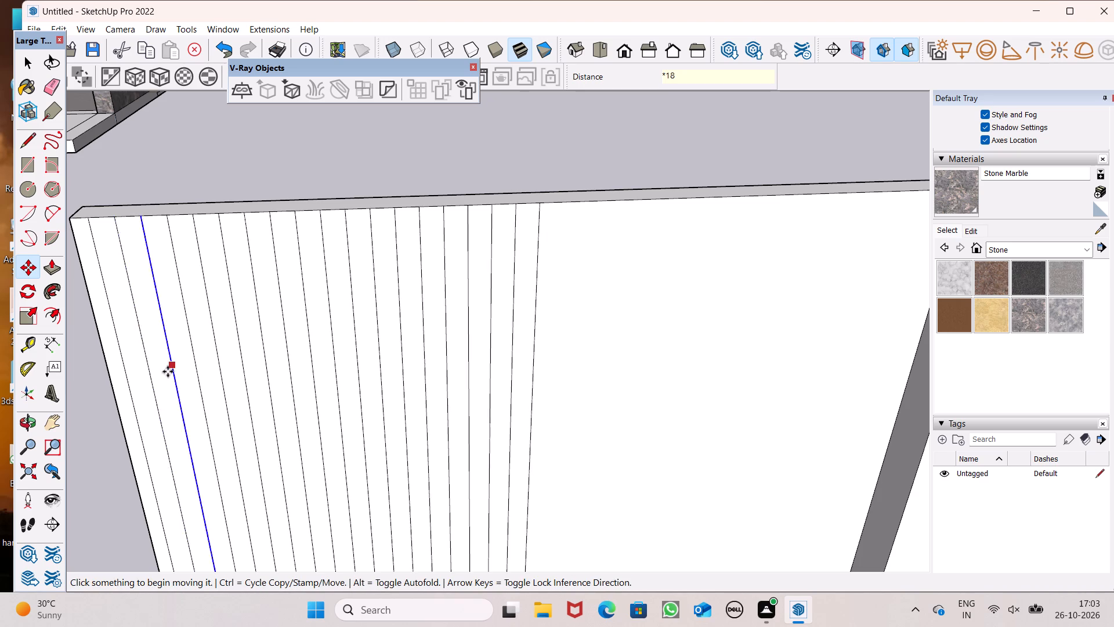
scroll(168, 376, down, 6)
scroll(332, 406, up, 4)
key(space)
Undo the 18-copy array of vertical lines on the slab's front face.
scroll(519, 382, up, 4)
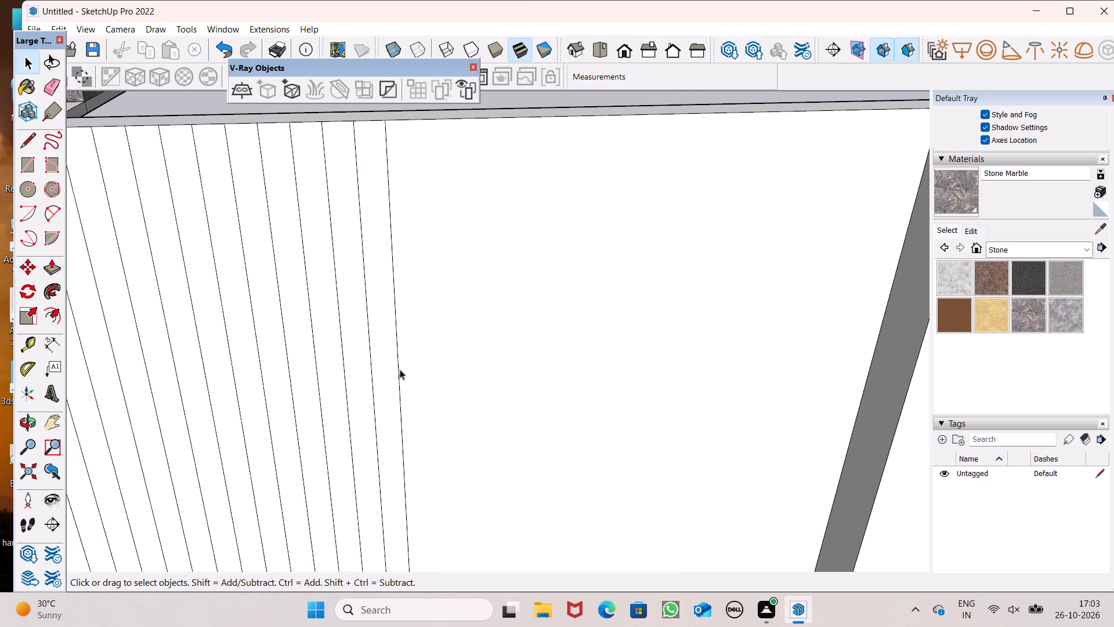
click(390, 377)
scroll(385, 399, down, 2)
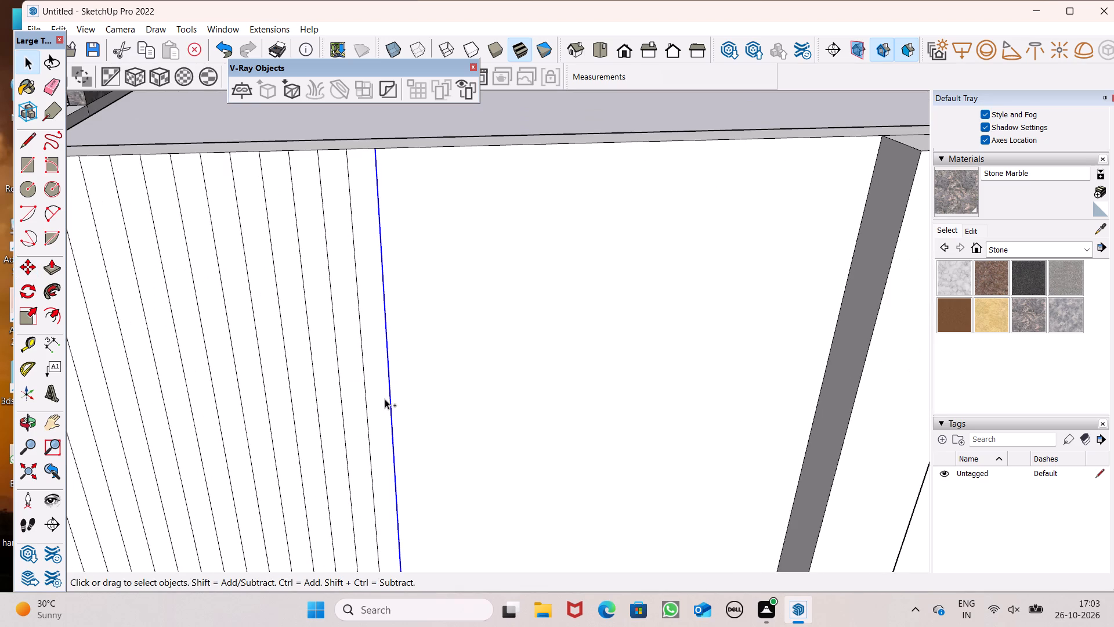
key(ctrl+z)
scroll(425, 419, down, 7)
scroll(197, 386, up, 5)
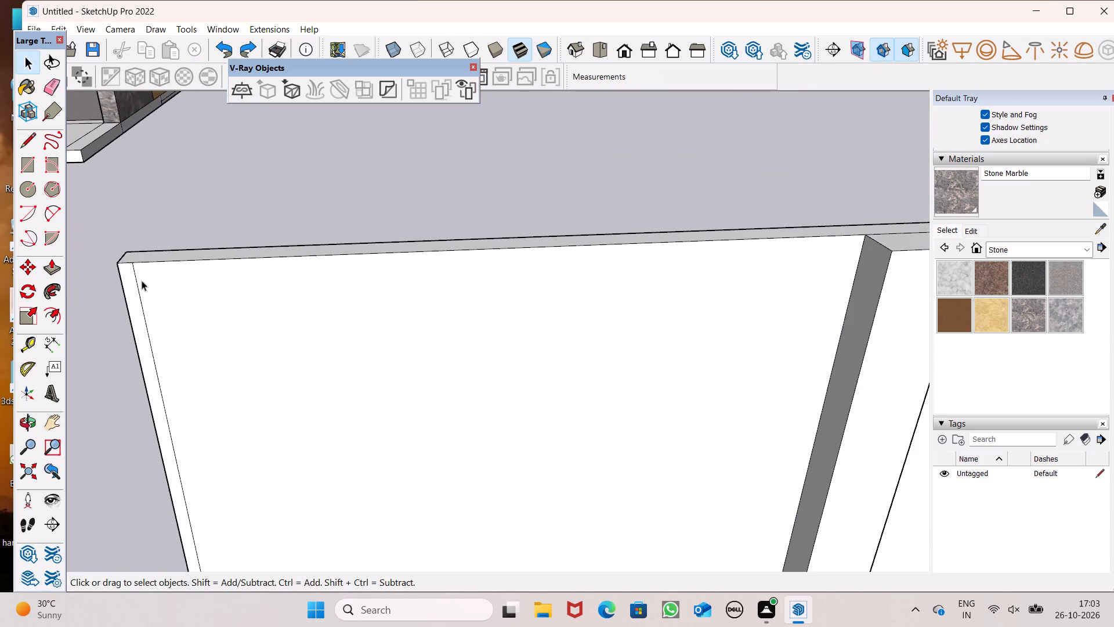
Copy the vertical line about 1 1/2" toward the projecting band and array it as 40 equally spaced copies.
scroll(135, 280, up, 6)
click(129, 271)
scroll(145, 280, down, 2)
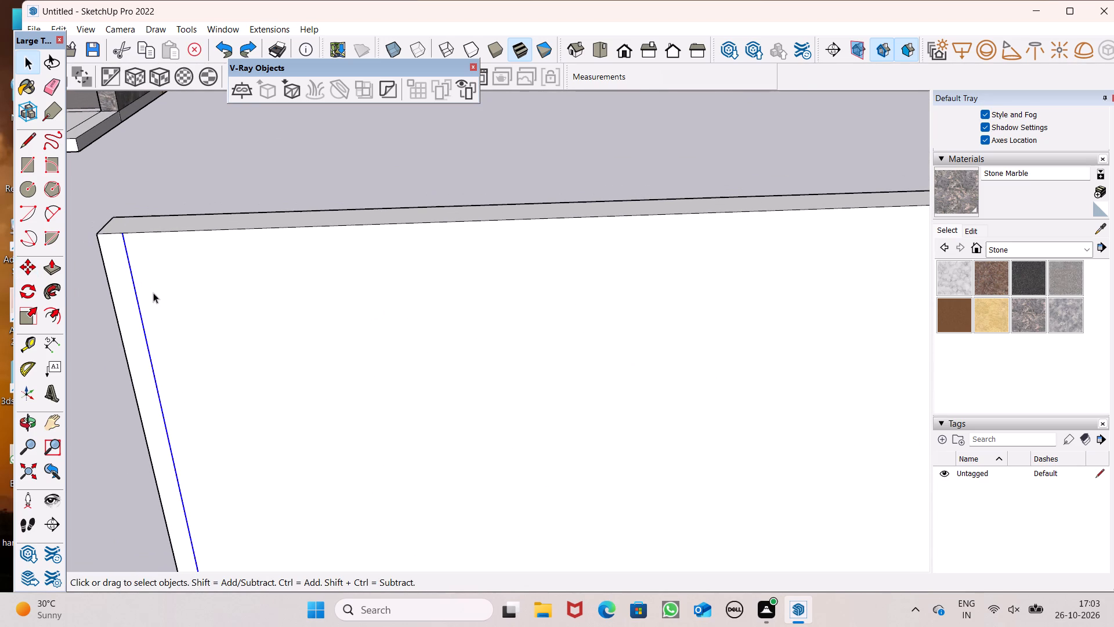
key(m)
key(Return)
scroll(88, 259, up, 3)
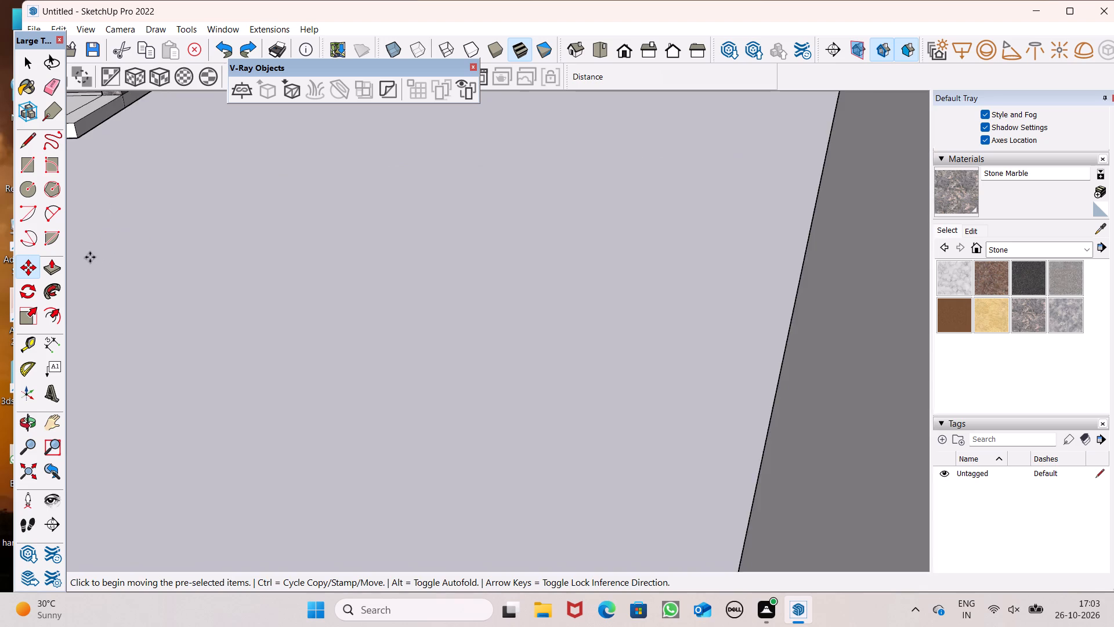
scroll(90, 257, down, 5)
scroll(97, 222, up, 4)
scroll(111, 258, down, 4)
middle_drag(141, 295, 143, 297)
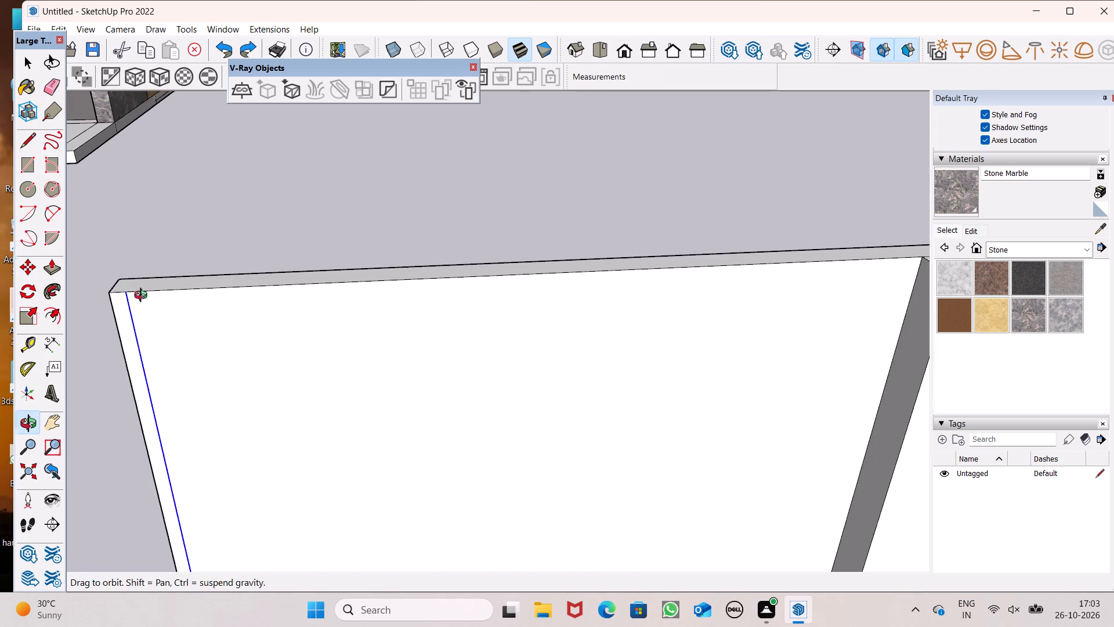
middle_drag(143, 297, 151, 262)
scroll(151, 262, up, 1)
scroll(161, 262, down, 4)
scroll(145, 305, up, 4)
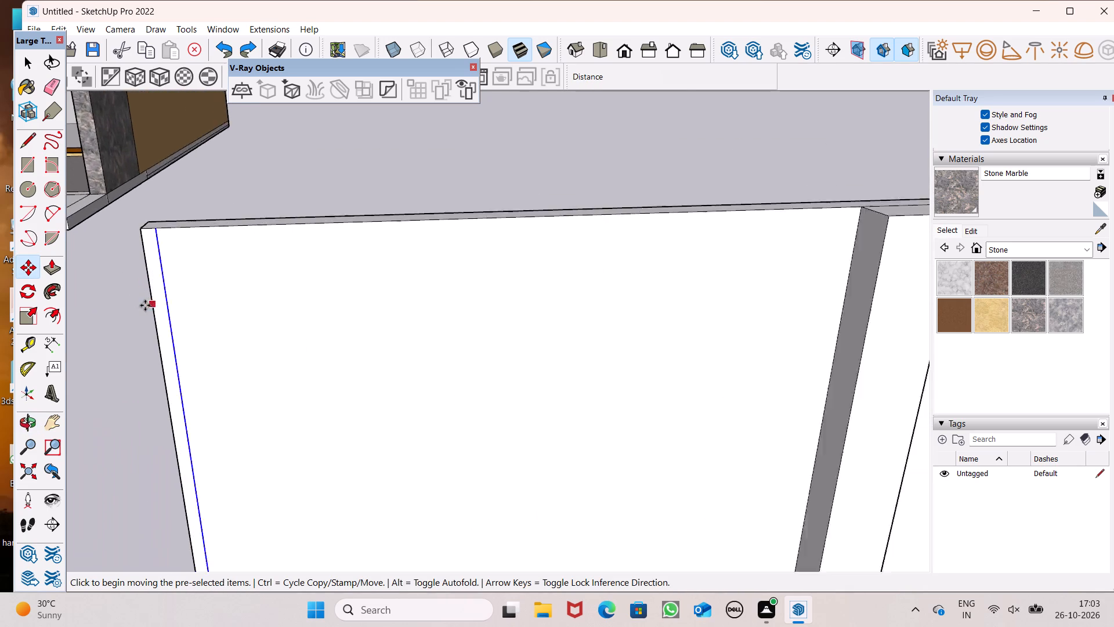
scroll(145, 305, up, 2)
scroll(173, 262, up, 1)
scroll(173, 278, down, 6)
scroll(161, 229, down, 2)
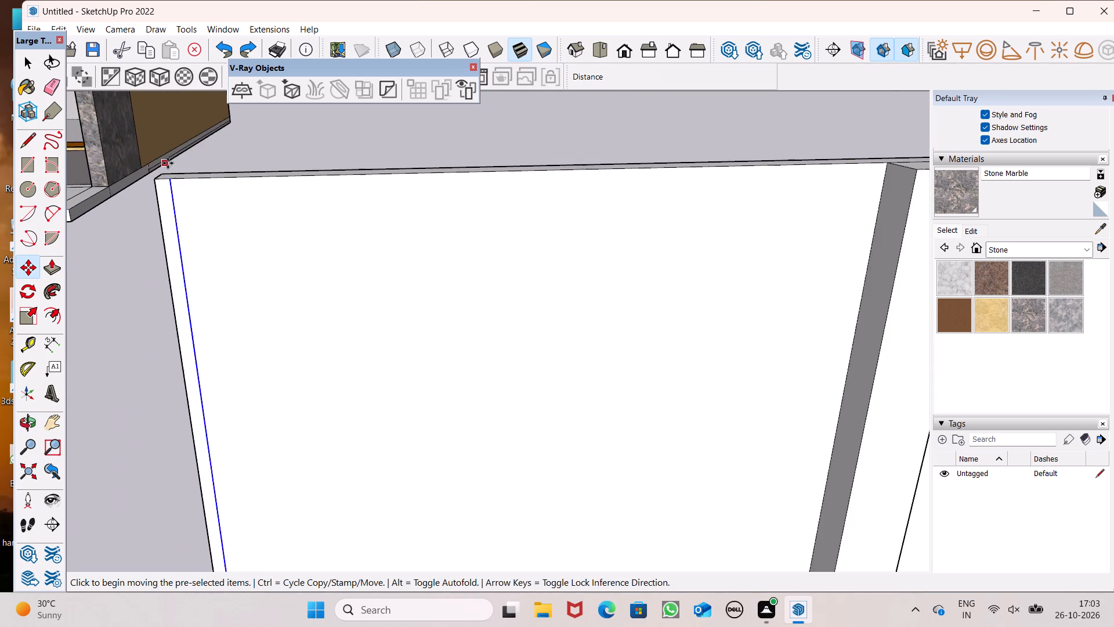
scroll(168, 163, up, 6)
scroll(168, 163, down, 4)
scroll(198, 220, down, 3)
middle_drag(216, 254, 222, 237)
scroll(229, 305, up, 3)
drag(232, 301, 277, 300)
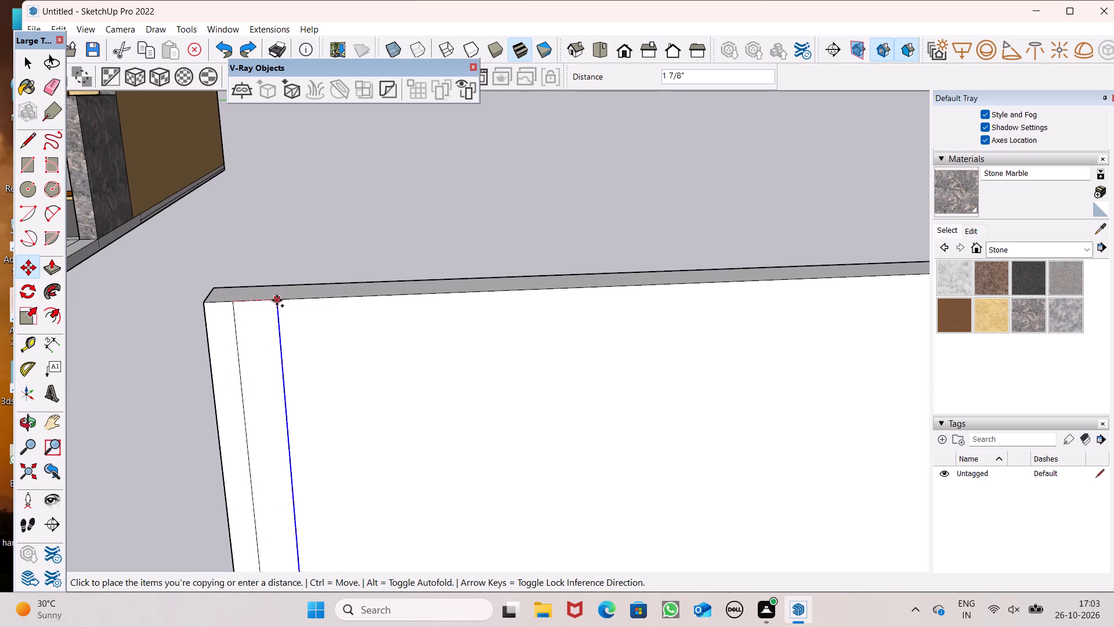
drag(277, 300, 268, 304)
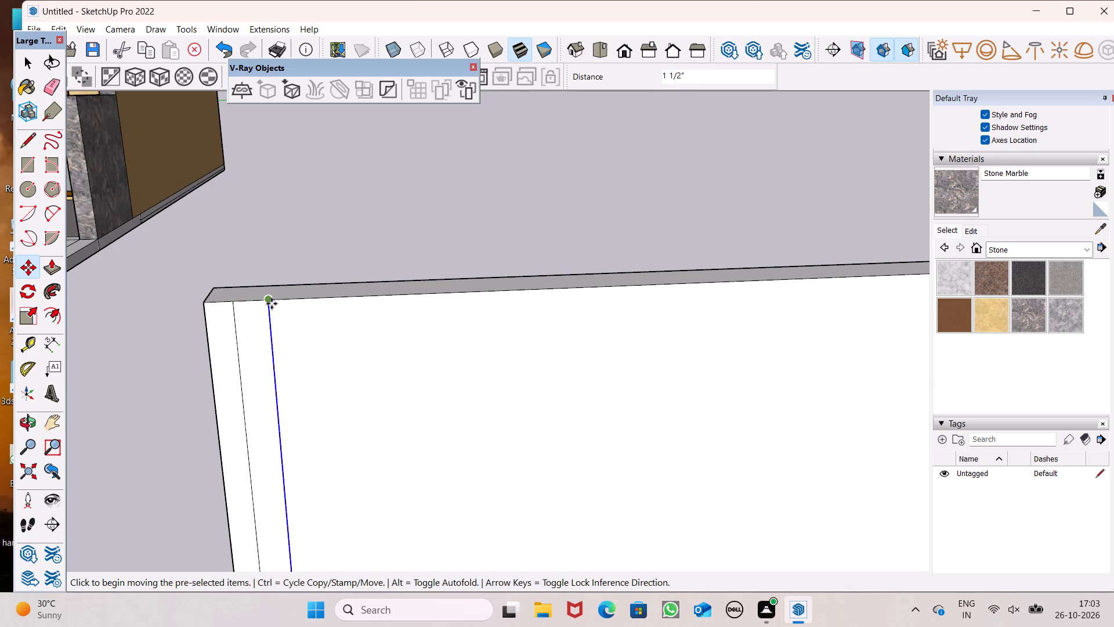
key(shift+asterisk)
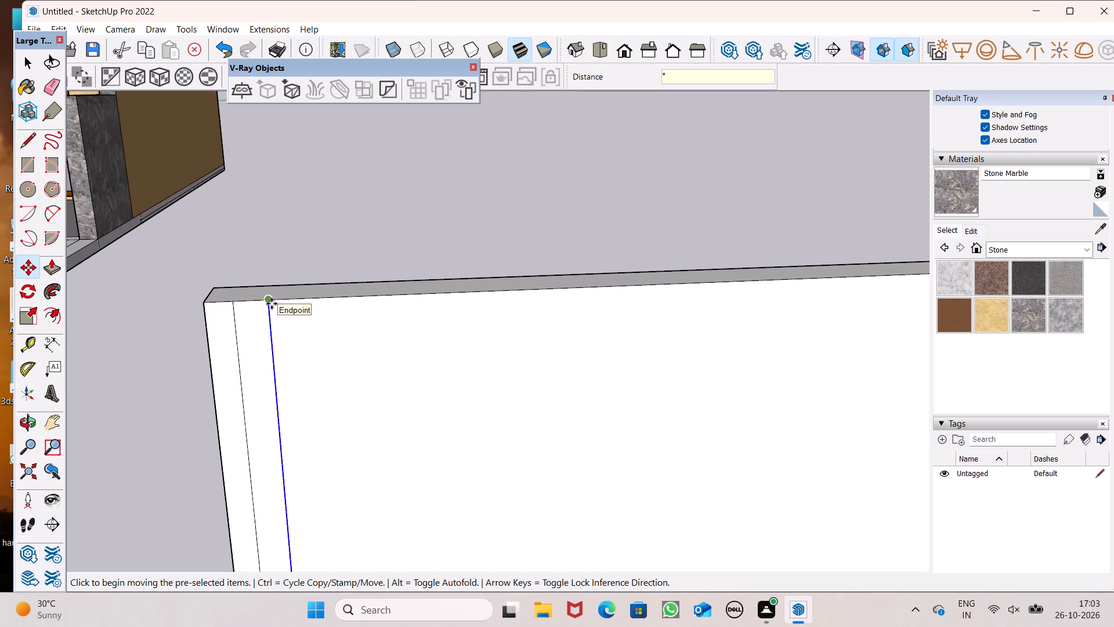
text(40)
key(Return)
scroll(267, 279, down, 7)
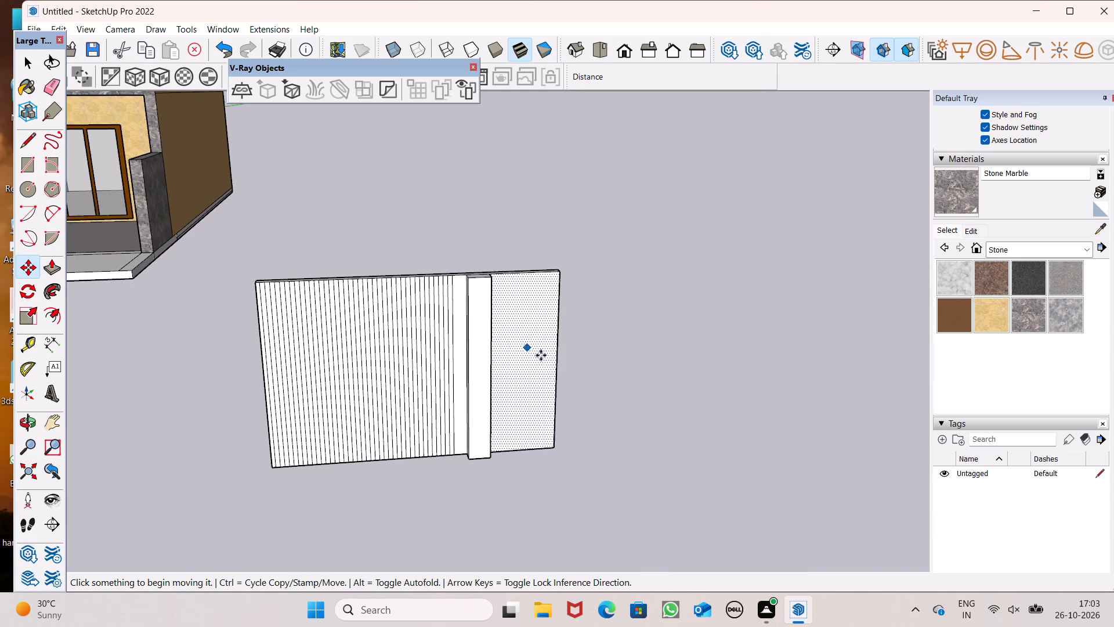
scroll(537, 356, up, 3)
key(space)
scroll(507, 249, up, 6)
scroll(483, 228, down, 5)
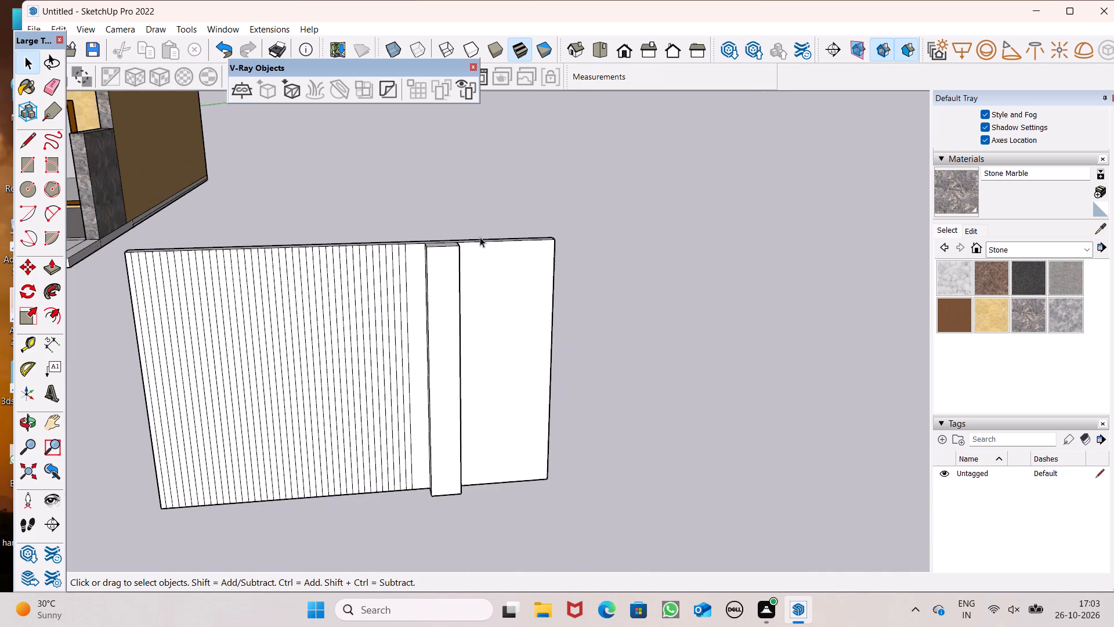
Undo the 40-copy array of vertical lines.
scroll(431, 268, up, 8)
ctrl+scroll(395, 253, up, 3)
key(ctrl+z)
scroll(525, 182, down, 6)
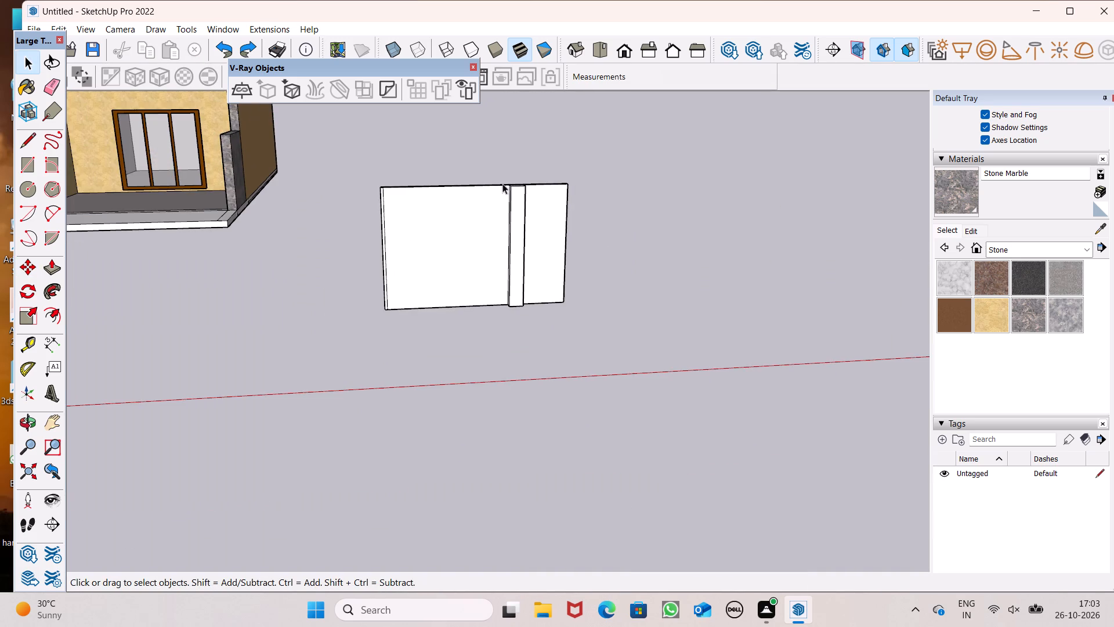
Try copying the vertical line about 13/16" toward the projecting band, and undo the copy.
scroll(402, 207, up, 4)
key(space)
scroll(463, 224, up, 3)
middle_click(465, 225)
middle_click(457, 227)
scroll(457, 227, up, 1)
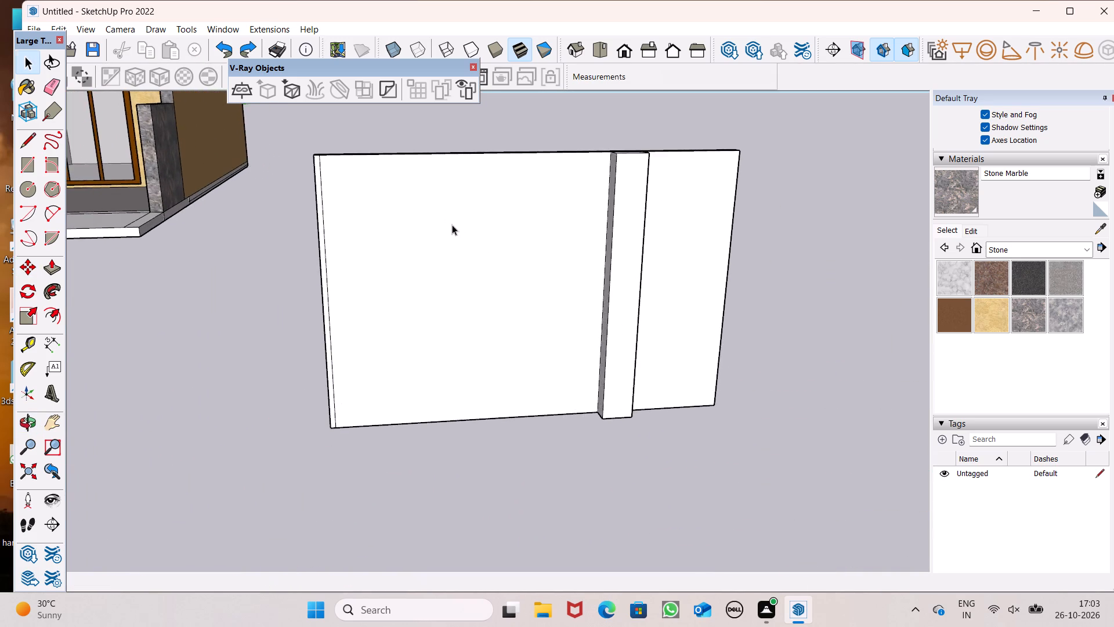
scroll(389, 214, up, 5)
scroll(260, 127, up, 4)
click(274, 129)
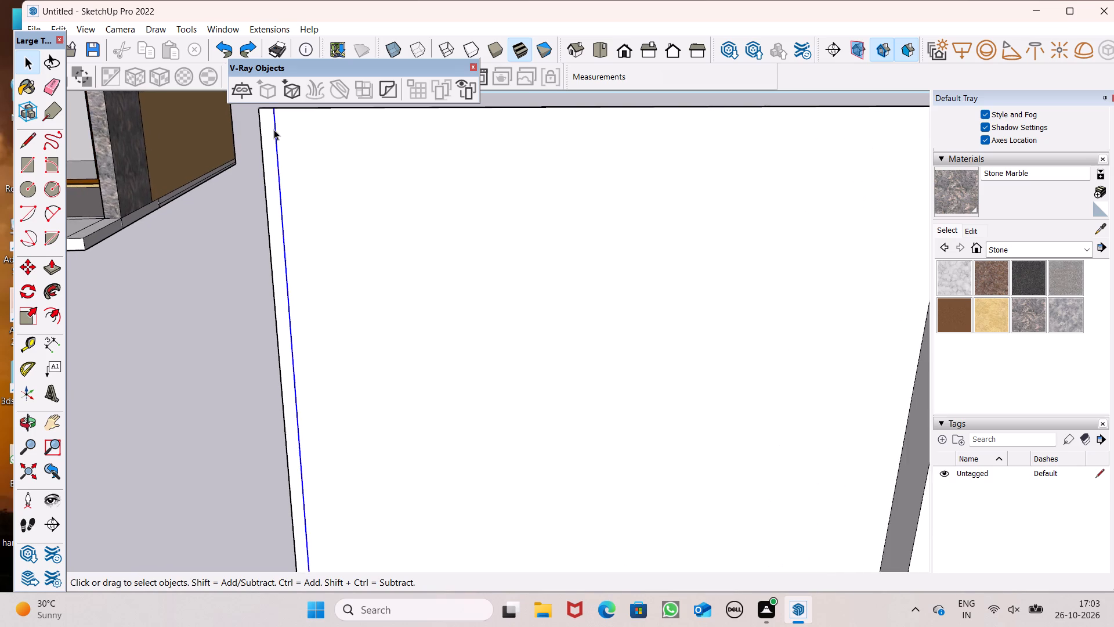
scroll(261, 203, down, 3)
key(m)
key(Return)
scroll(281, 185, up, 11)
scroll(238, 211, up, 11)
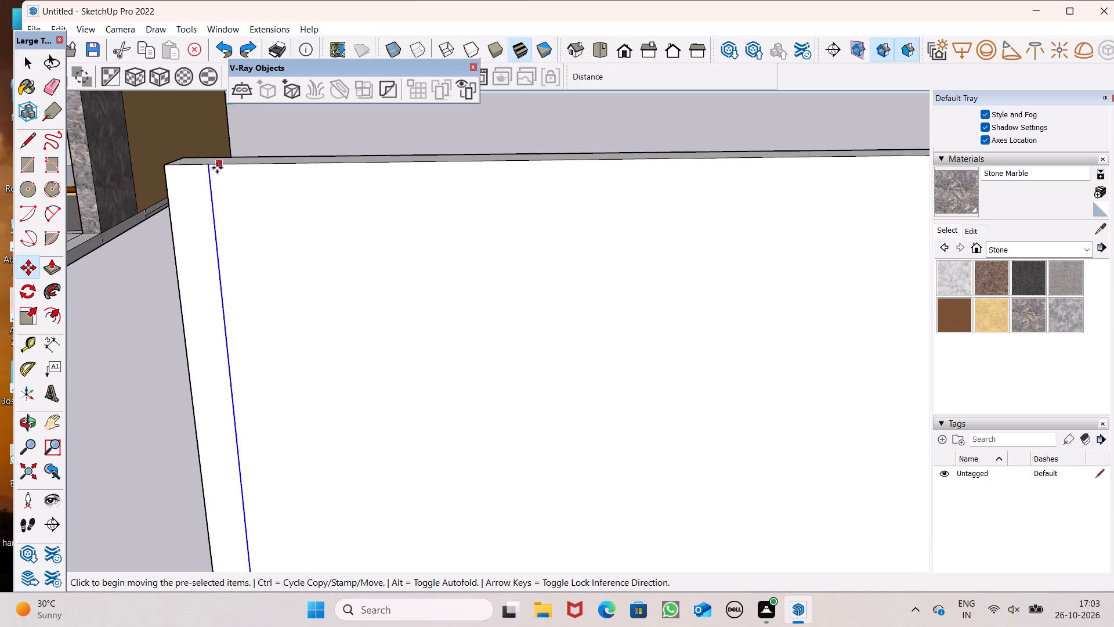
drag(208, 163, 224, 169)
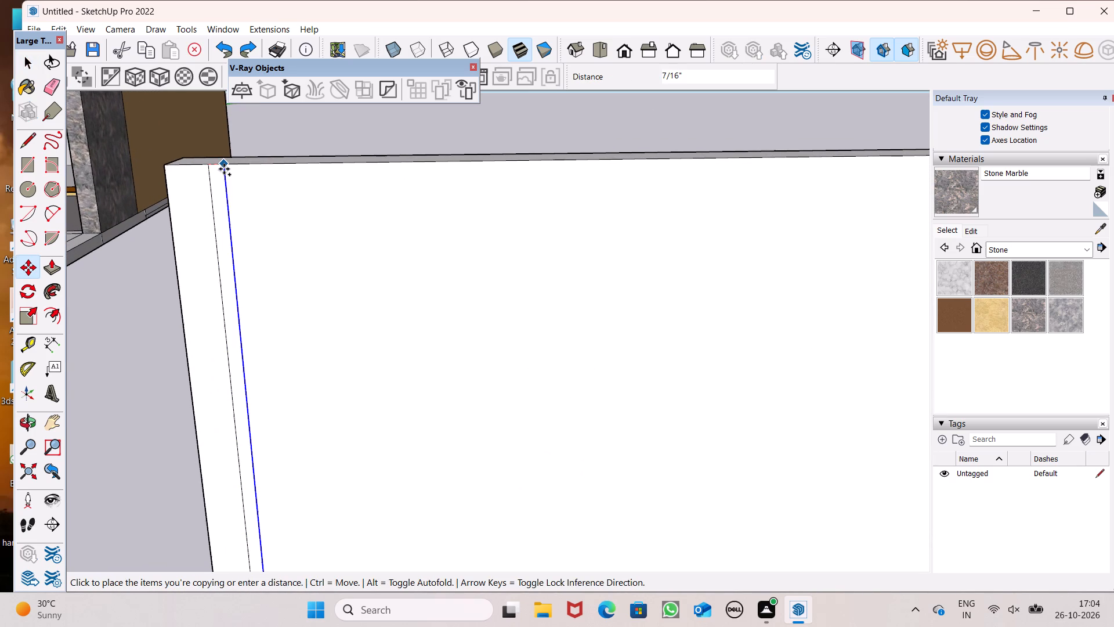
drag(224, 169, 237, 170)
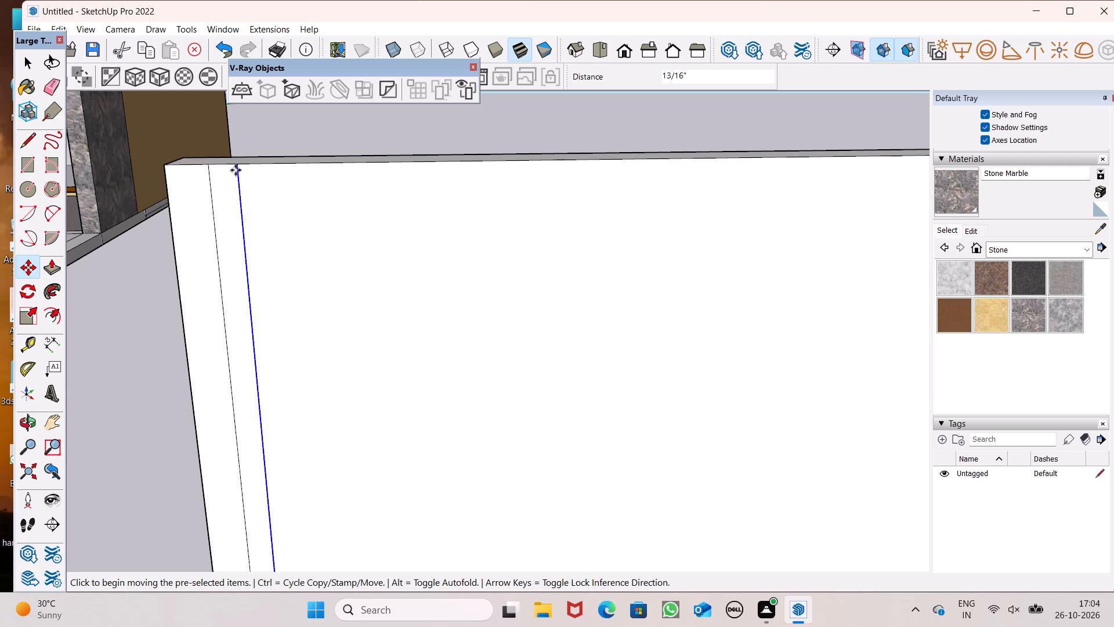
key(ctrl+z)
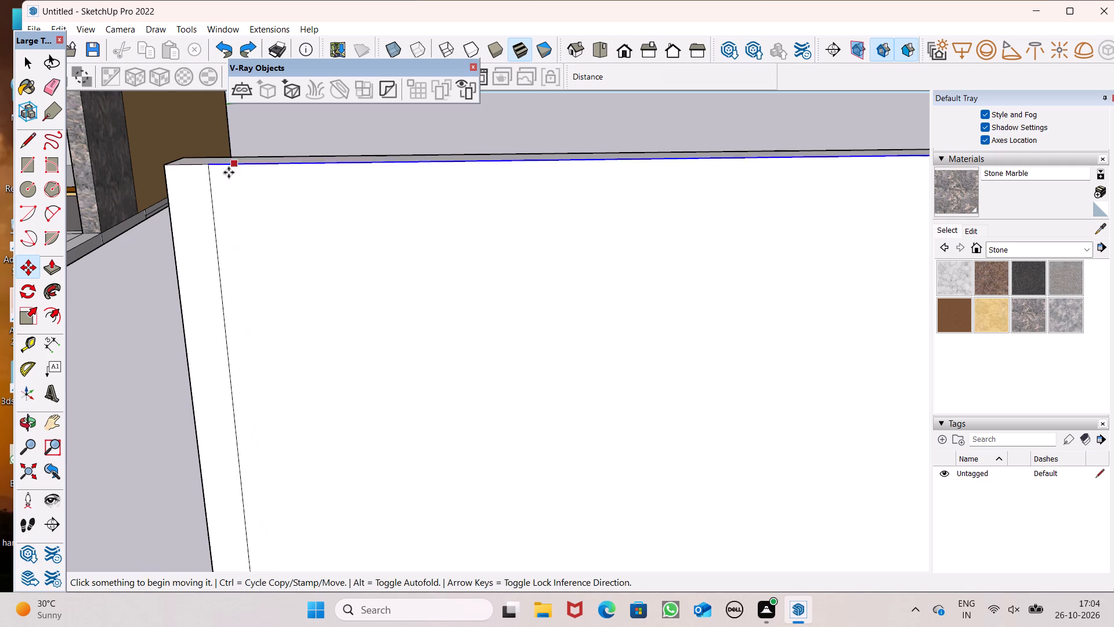
Copy the vertical line about 1 1/8" toward the projecting band and array it as 80 equally spaced copies across the slab's front.
key(space)
click(208, 168)
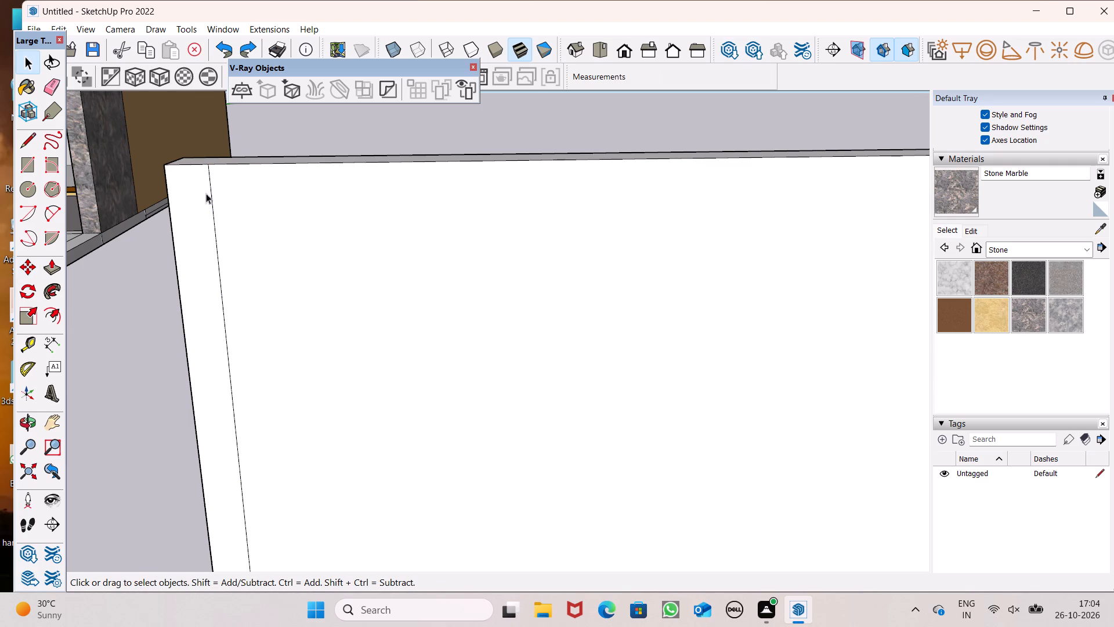
key(m)
key(Return)
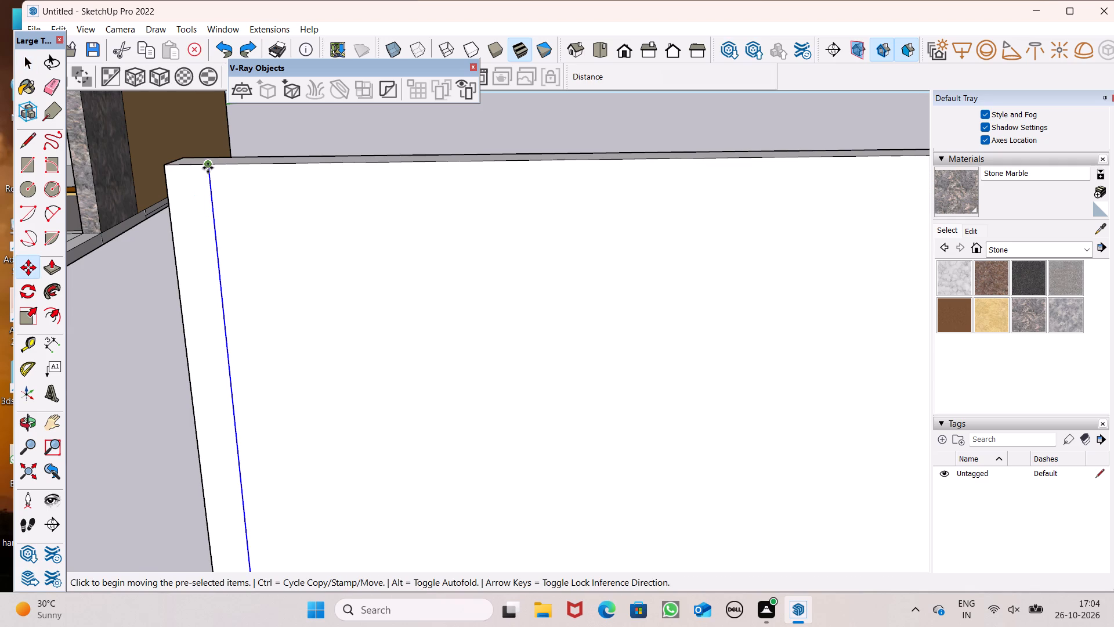
drag(208, 168, 248, 163)
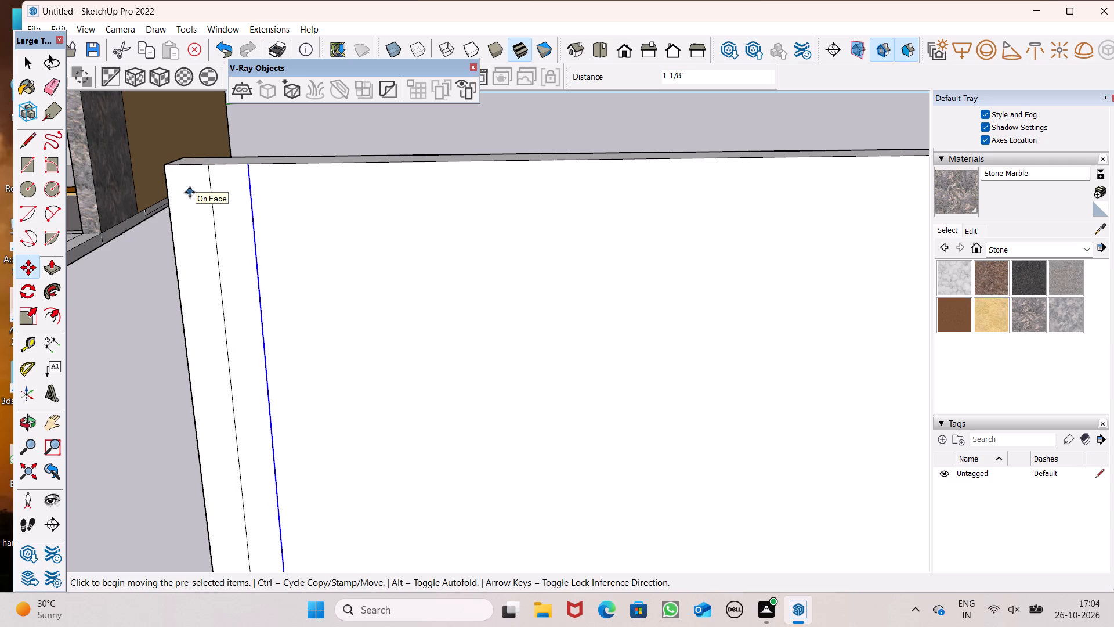
key(shift+asterisk)
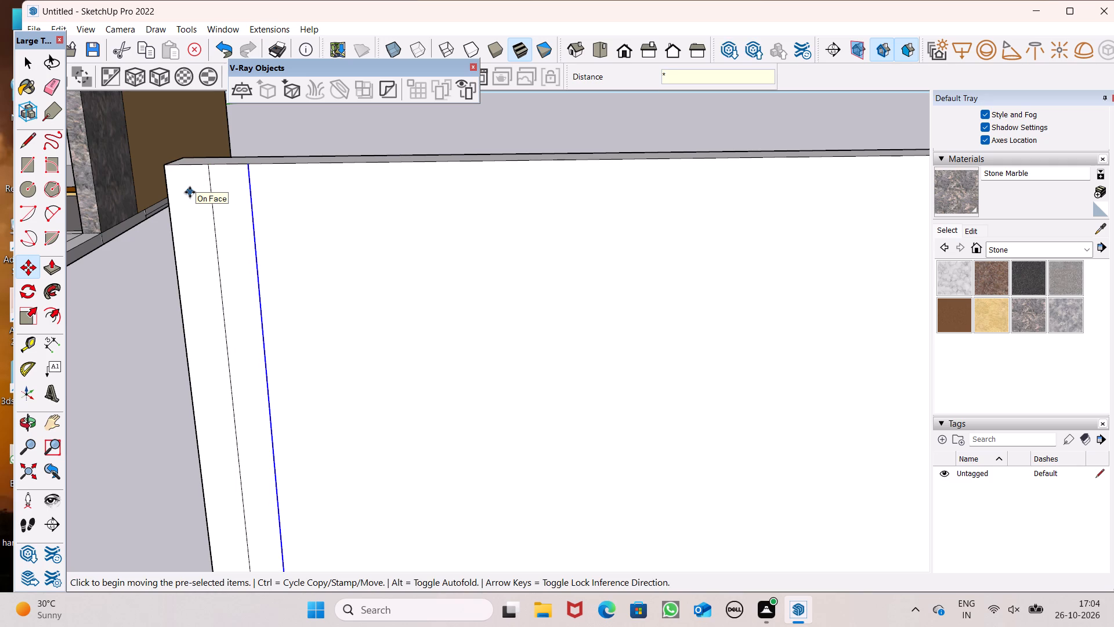
text(80)
key(Return)
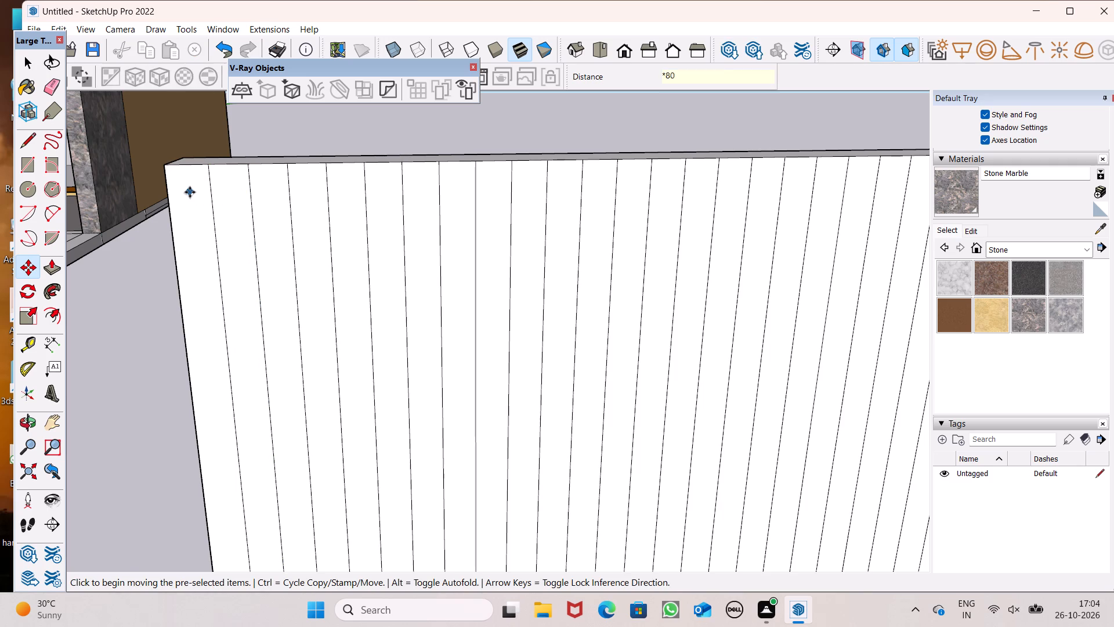
scroll(520, 188, down, 7)
scroll(492, 181, up, 1)
scroll(492, 181, down, 1)
scroll(234, 199, down, 4)
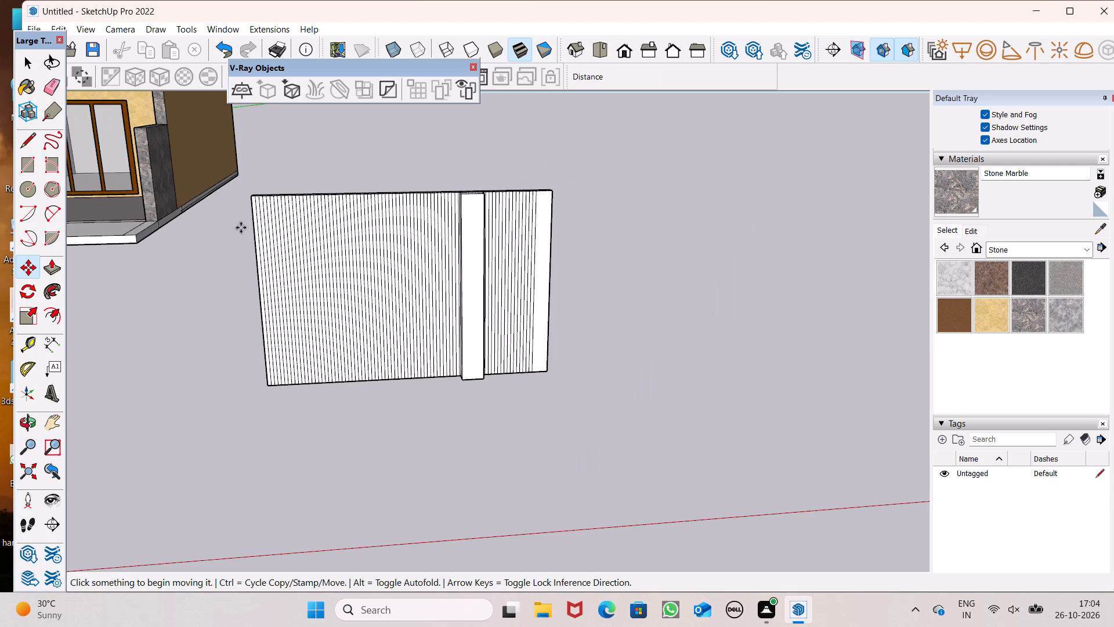
scroll(255, 232, down, 2)
scroll(519, 229, up, 5)
scroll(512, 222, down, 2)
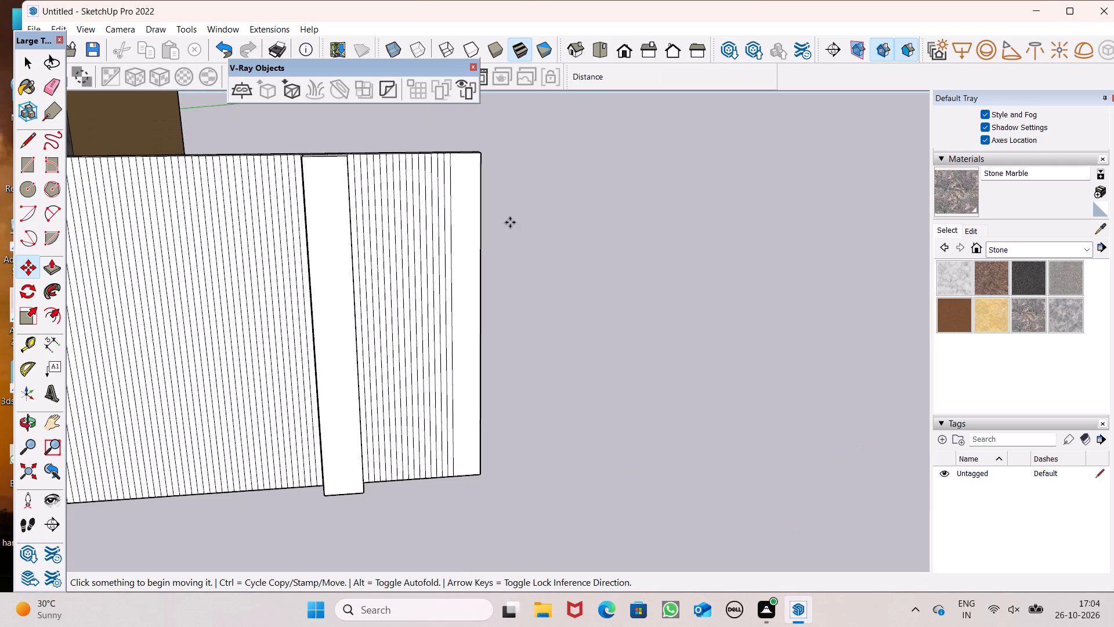
Copy the outermost vertical line three times toward the slab's short-side edge at about 1 1/4" spacing, filling the blank end of the front.
key(space)
scroll(452, 168, up, 7)
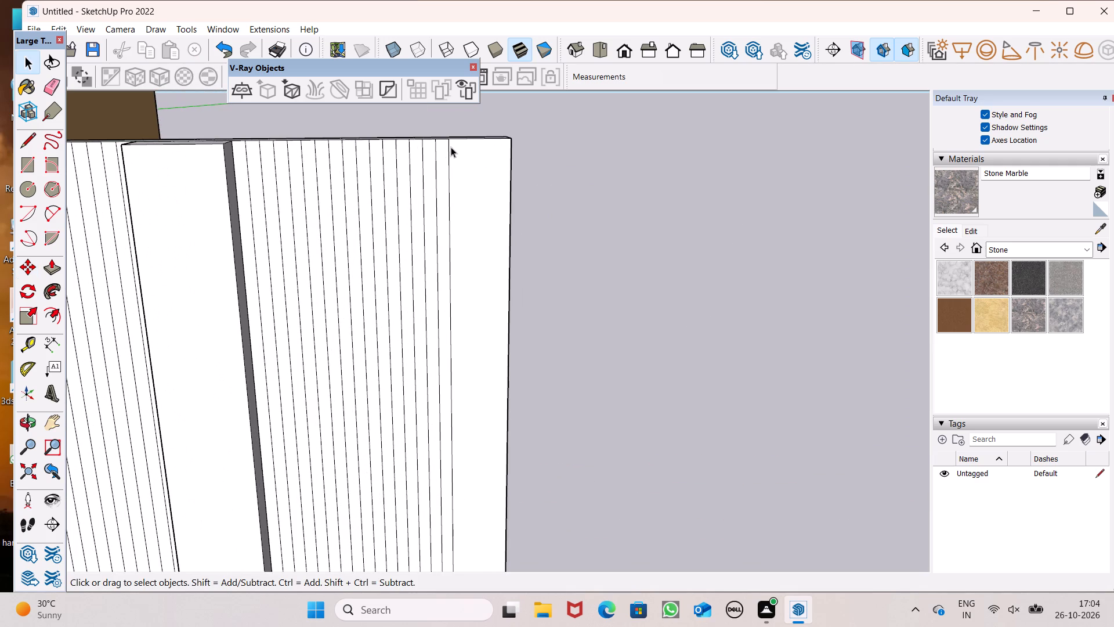
click(449, 149)
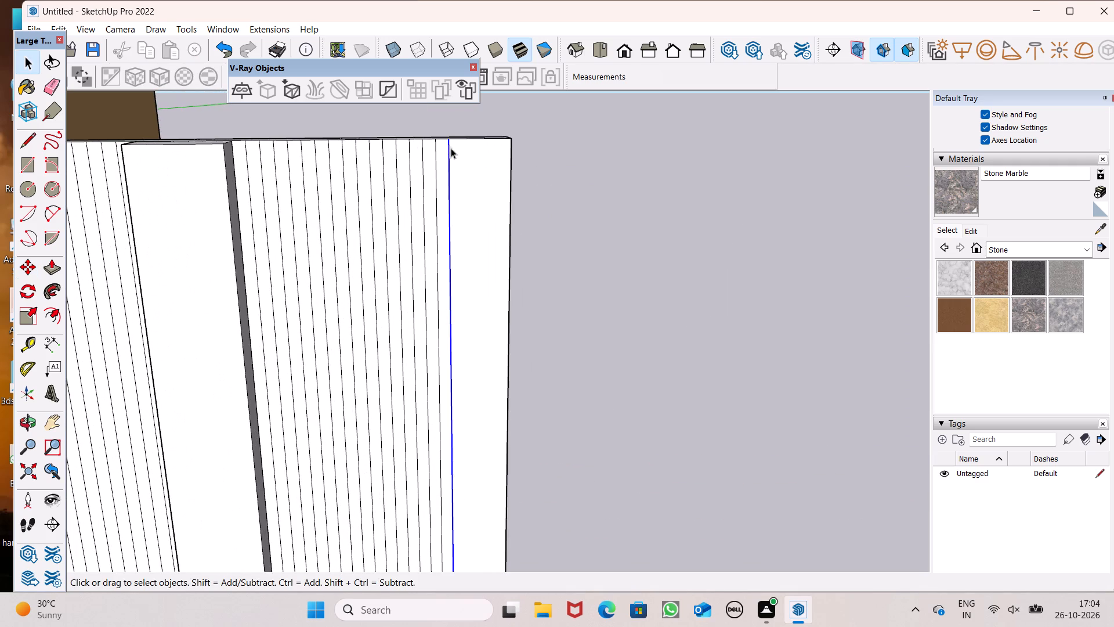
key(m)
key(Return)
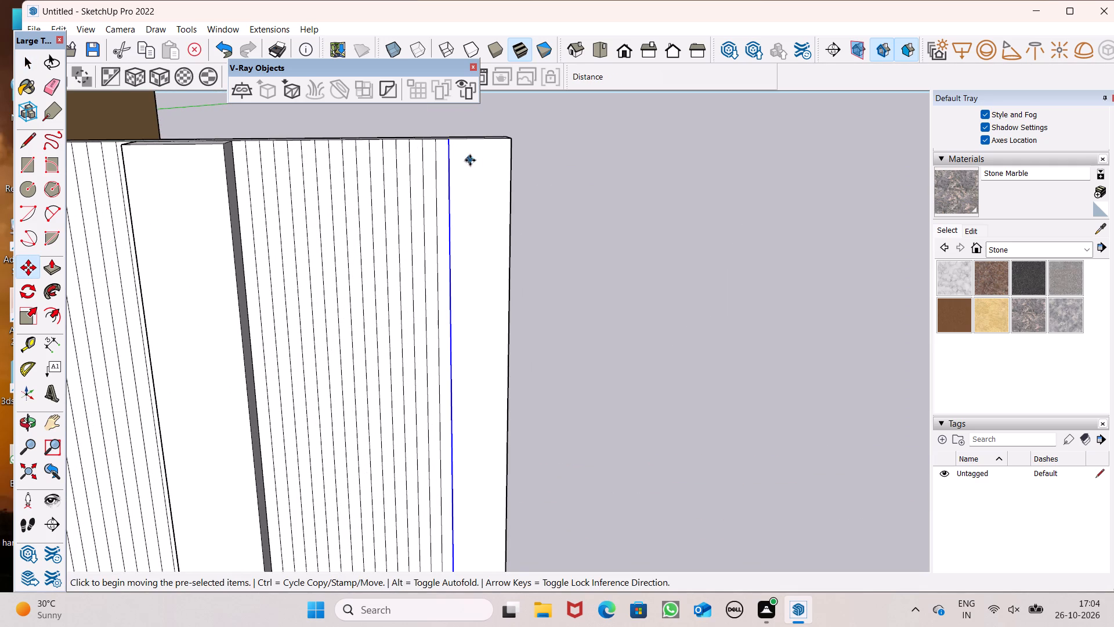
scroll(479, 144, up, 10)
scroll(468, 131, down, 4)
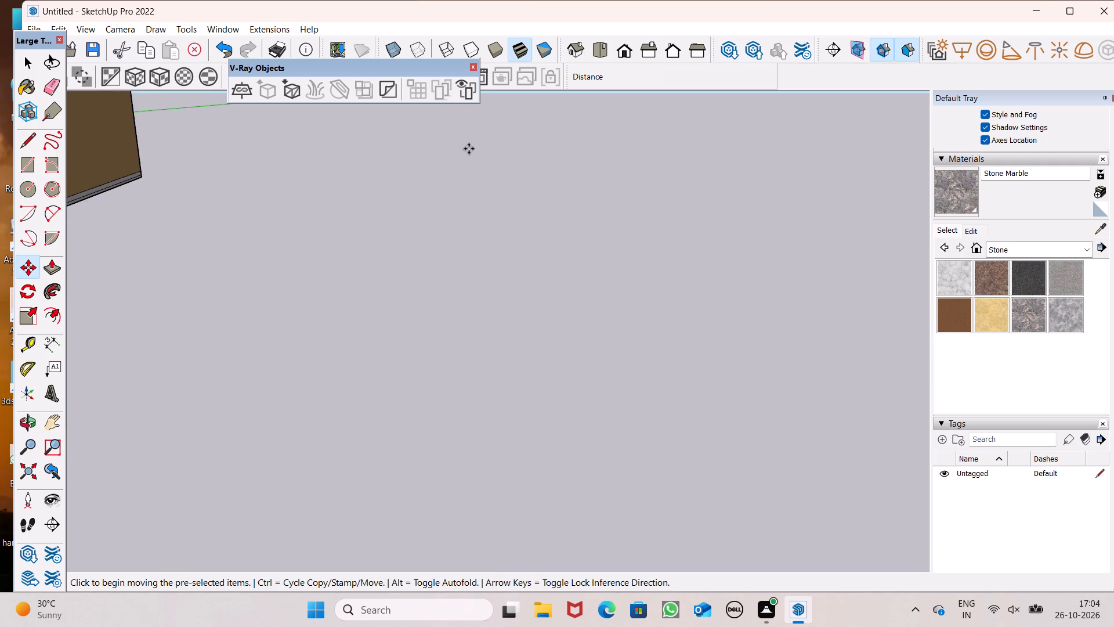
scroll(469, 179, down, 5)
scroll(475, 205, up, 11)
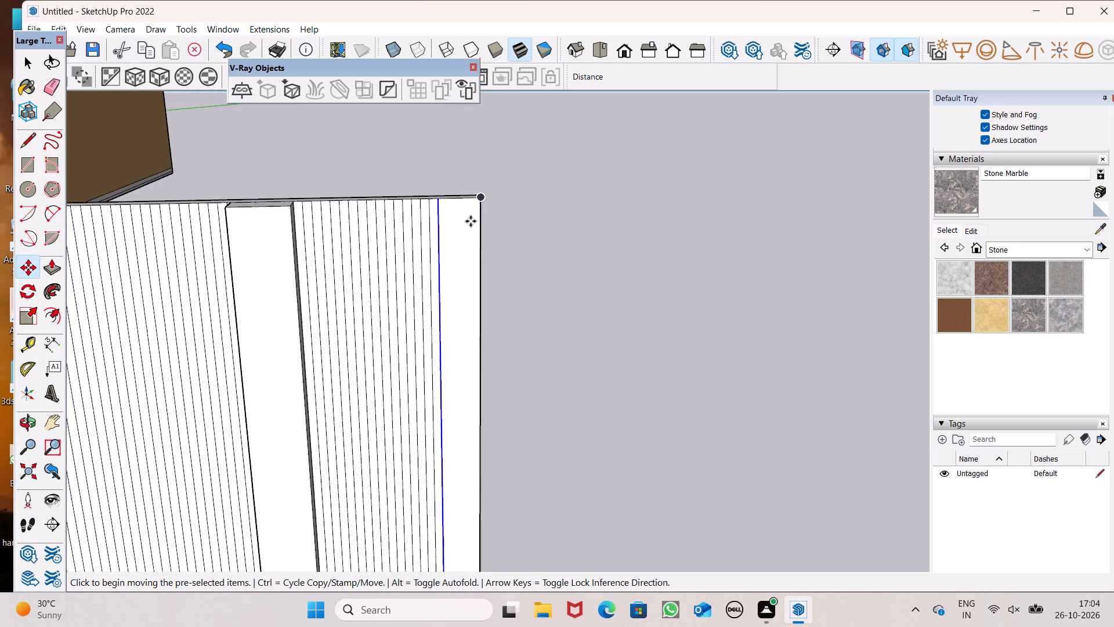
scroll(463, 208, up, 11)
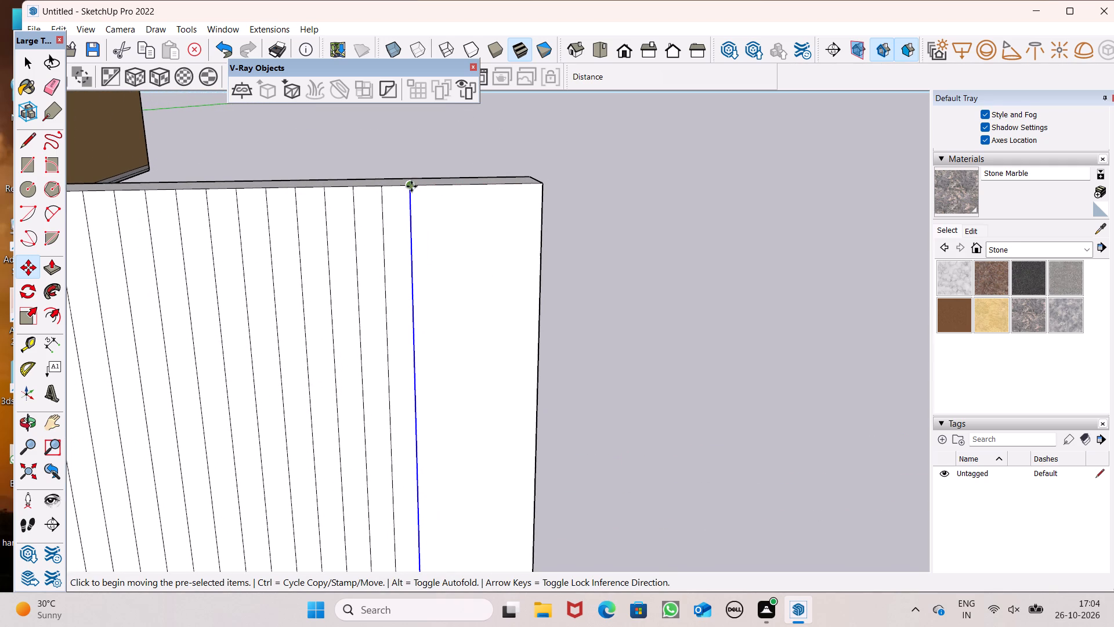
drag(411, 186, 441, 185)
drag(442, 185, 445, 185)
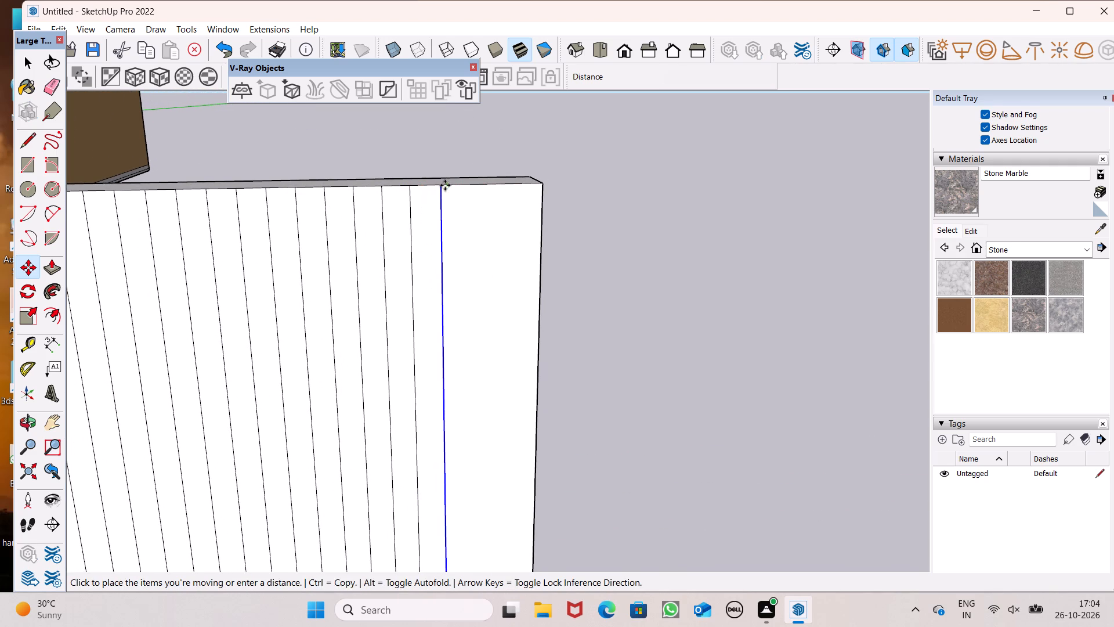
drag(445, 185, 479, 185)
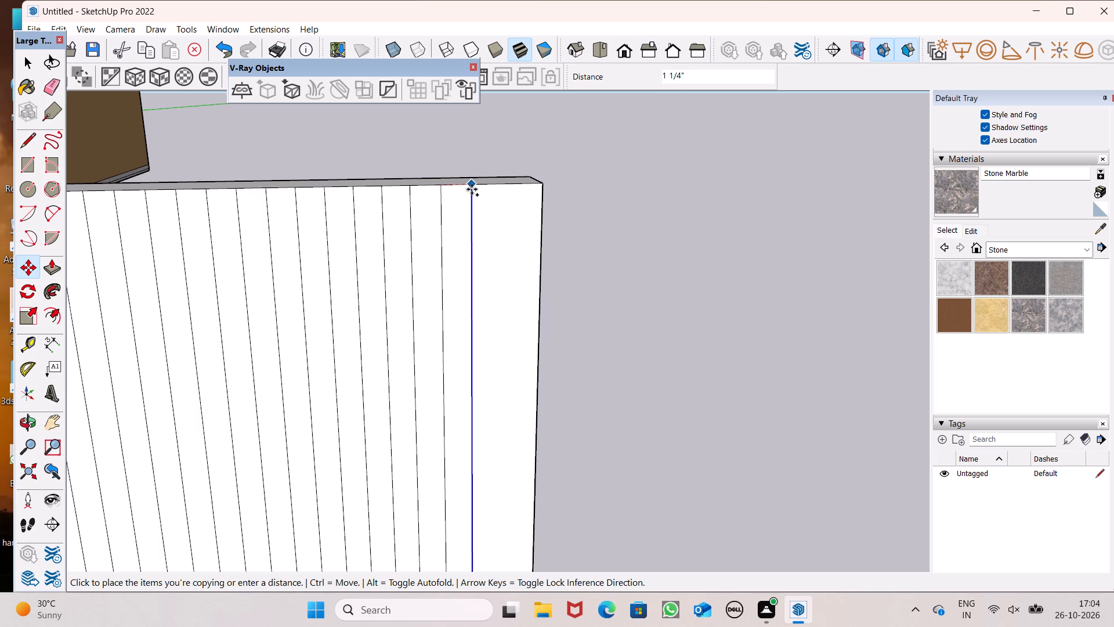
click(472, 189)
drag(475, 185, 486, 185)
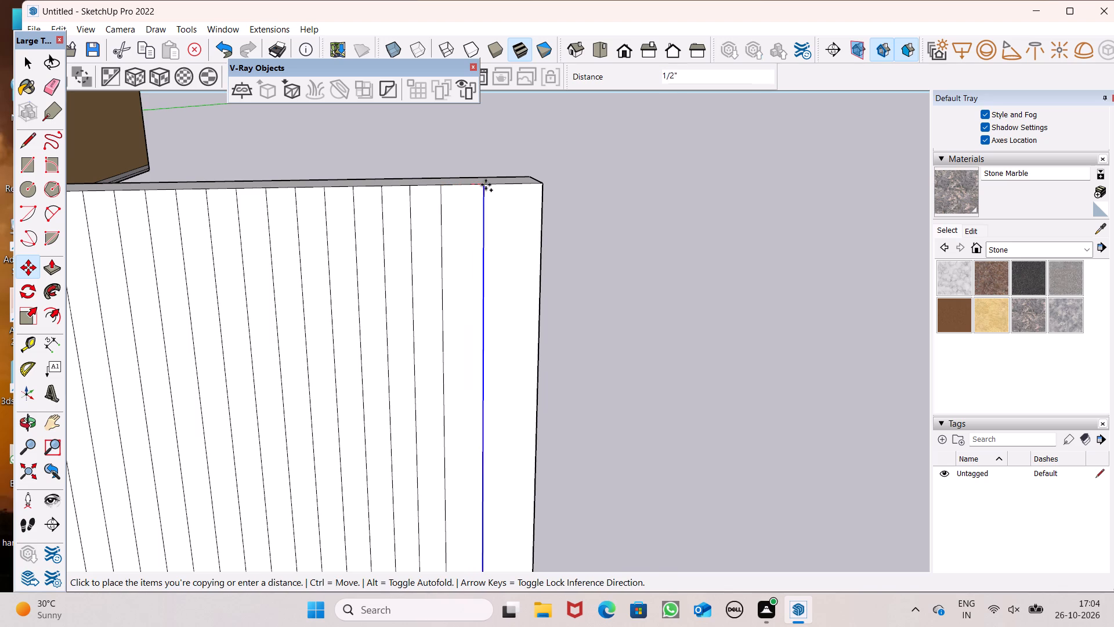
drag(486, 185, 503, 185)
key(space)
click(709, 269)
scroll(547, 239, down, 7)
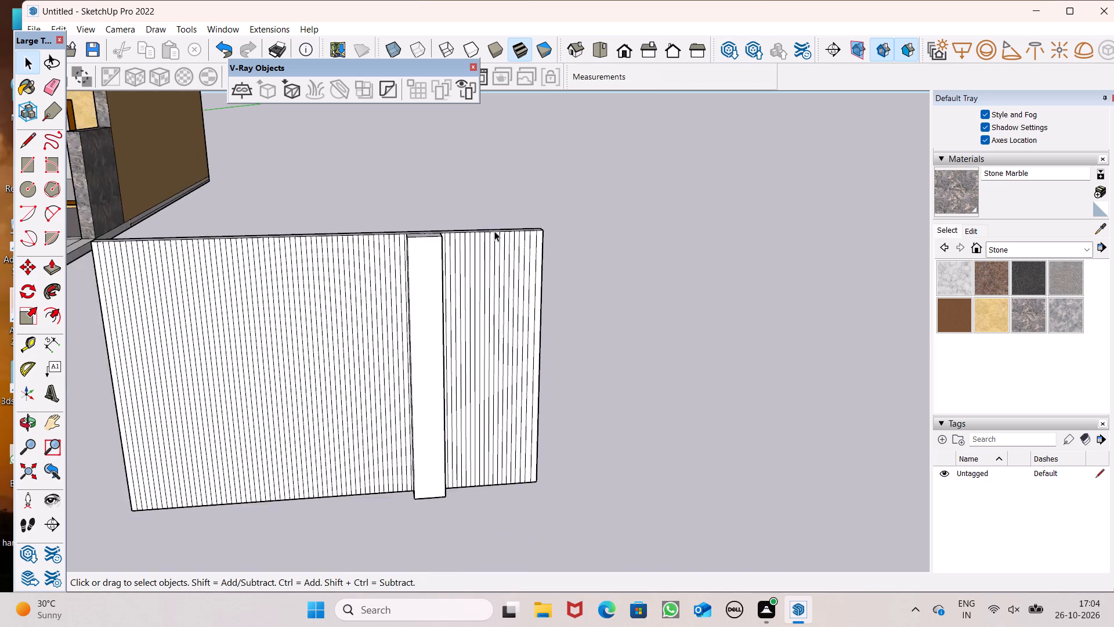
Paint the first few vertical strips in the slab's wider front section with the Sandstone stone material.
scroll(494, 231, down, 4)
middle_drag(502, 295, 587, 354)
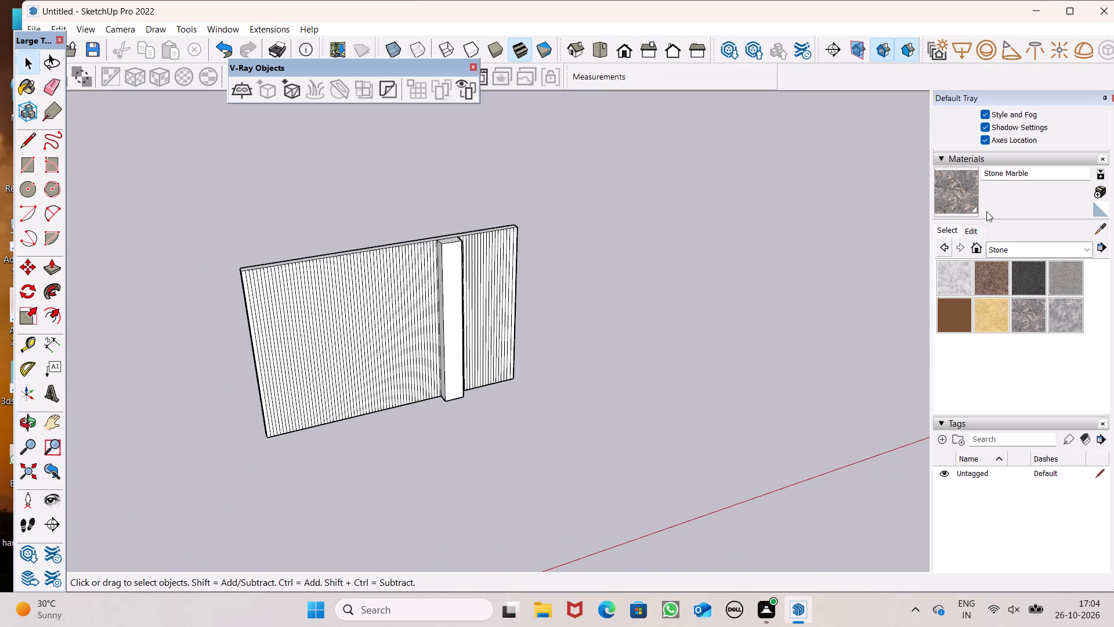
click(950, 301)
scroll(319, 423, up, 4)
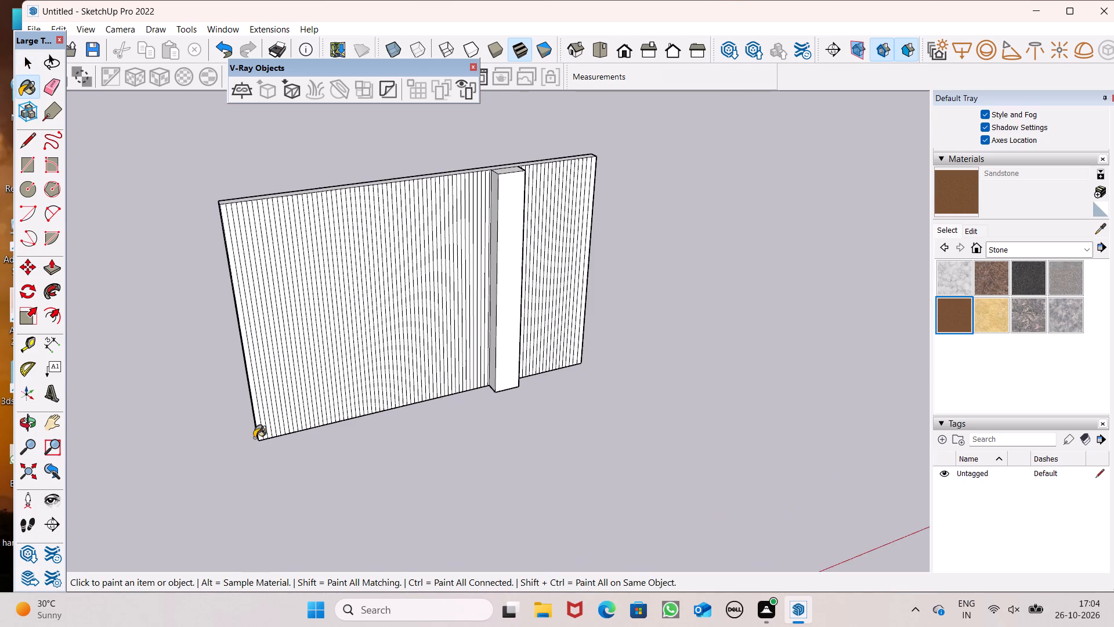
click(284, 364)
double_click(302, 350)
scroll(330, 323, up, 10)
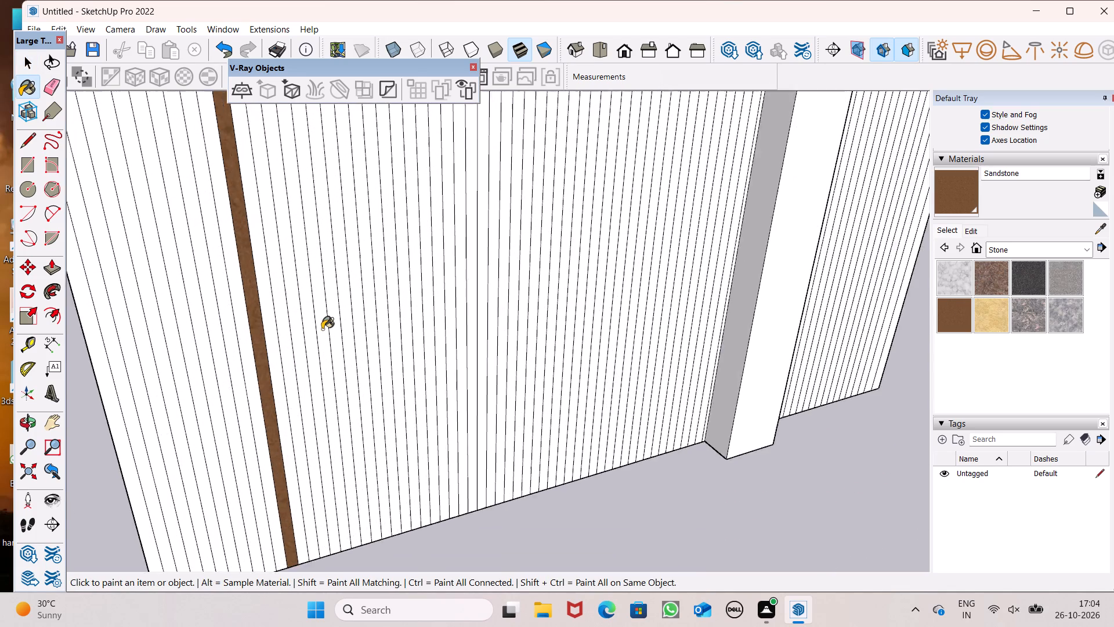
scroll(322, 329, up, 2)
click(270, 379)
drag(272, 381, 277, 383)
click(299, 371)
drag(305, 374, 313, 370)
click(356, 352)
click(415, 366)
Apply Sandstone to scattered strips between the first painted ones and the projecting band, and to the band's adjoining side face.
click(541, 350)
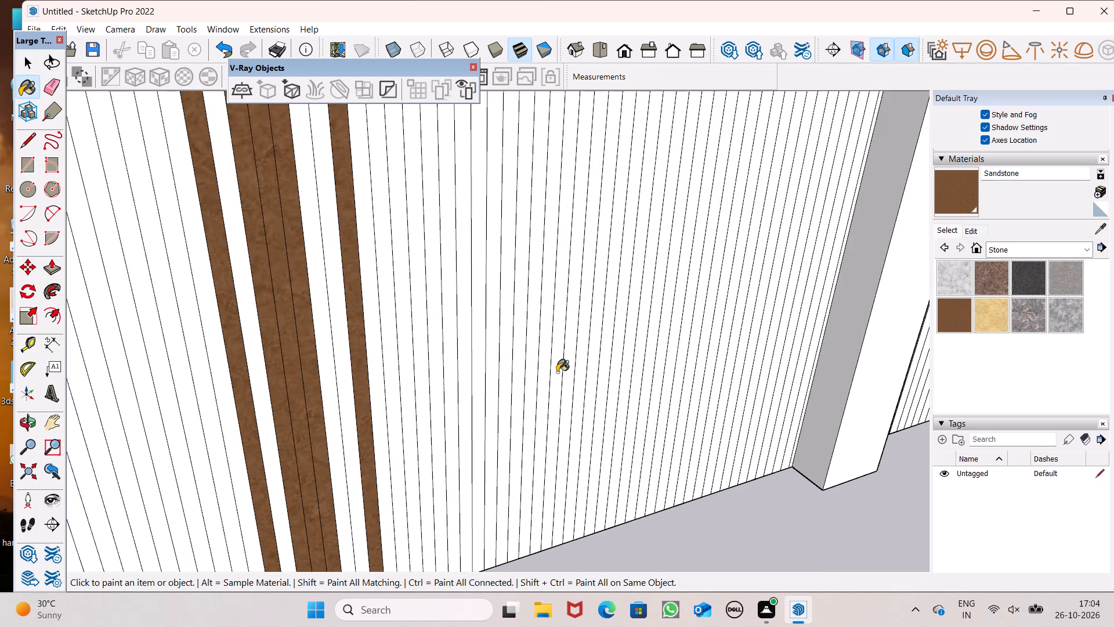
click(556, 369)
click(559, 373)
double_click(625, 351)
double_click(665, 322)
double_click(710, 305)
click(782, 283)
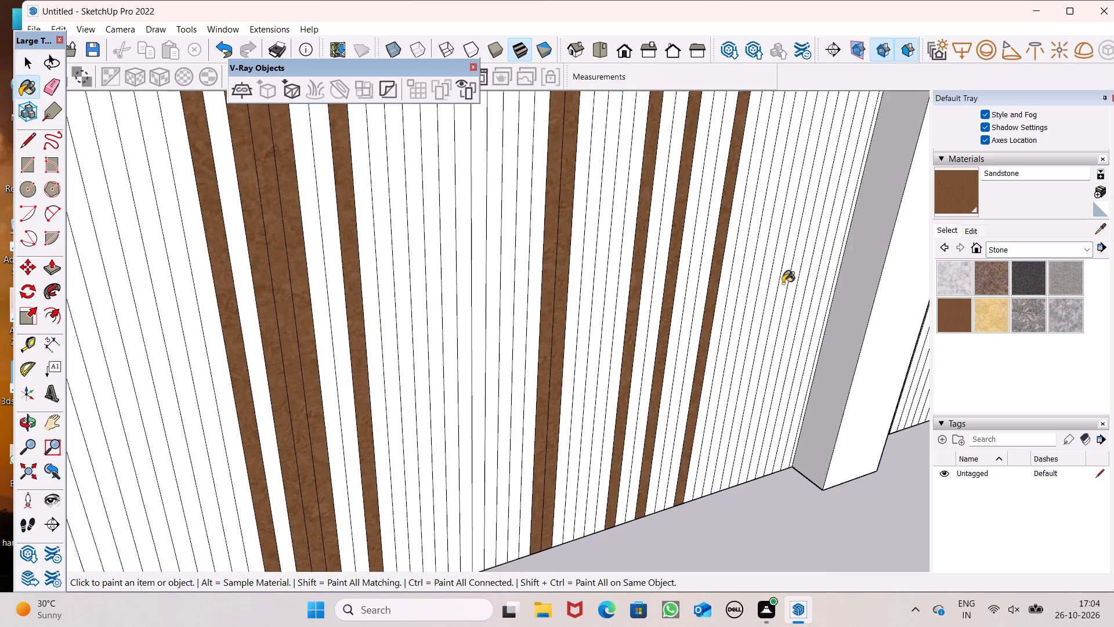
drag(783, 283, 788, 283)
double_click(826, 276)
click(831, 277)
double_click(841, 271)
drag(846, 261, 841, 269)
click(841, 269)
click(833, 261)
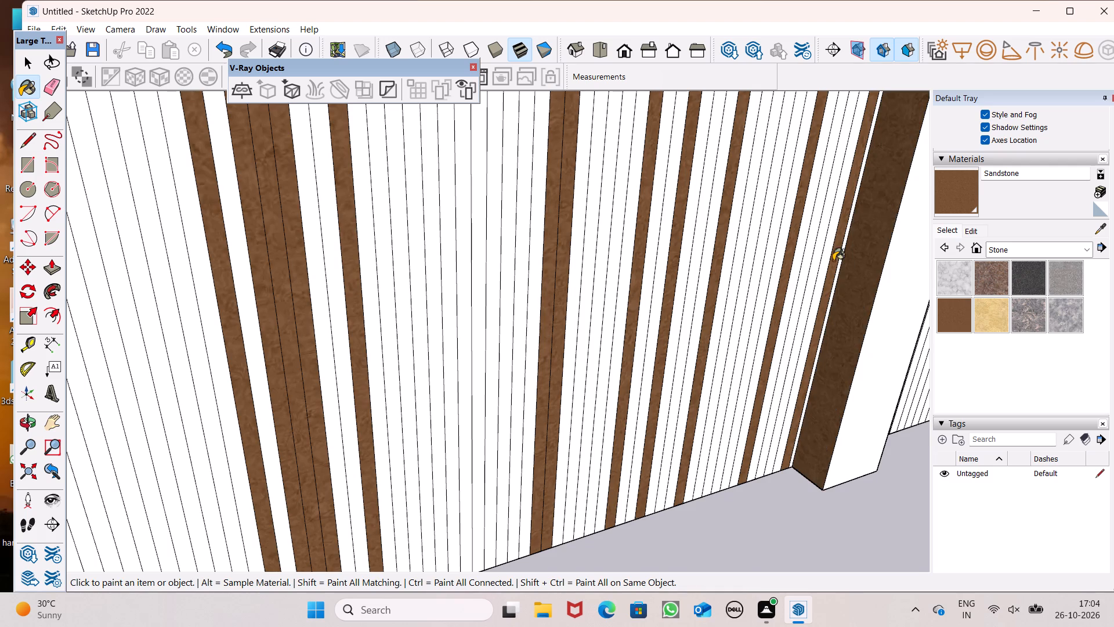
Fill the unpainted strips nearest the projecting band in the wider section with Sandstone.
scroll(834, 251, up, 17)
click(849, 254)
drag(805, 291, 789, 302)
click(756, 302)
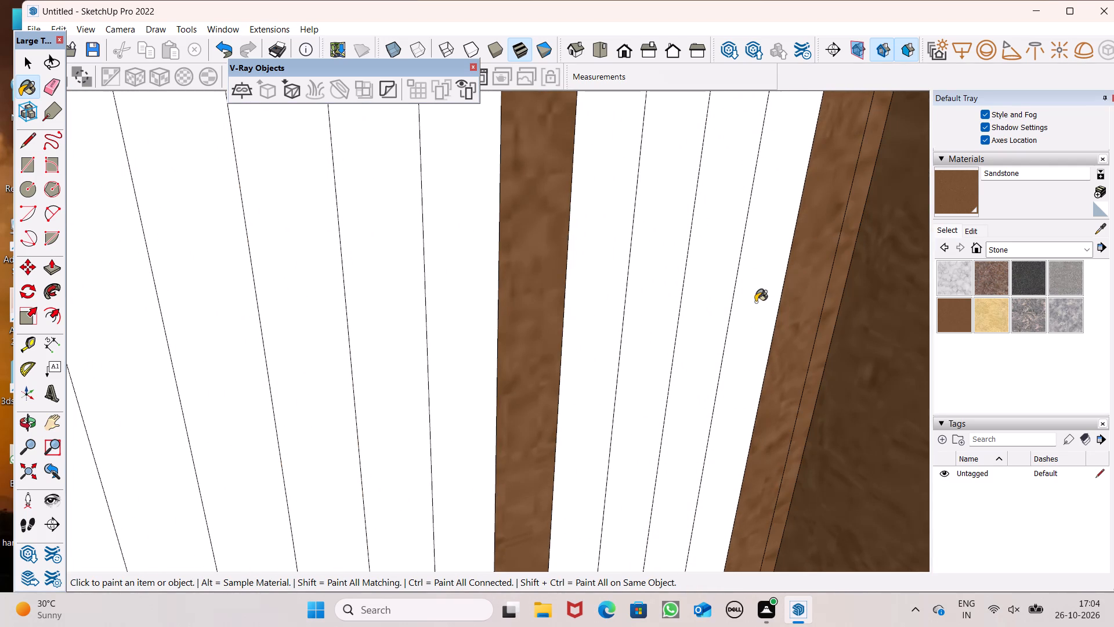
drag(755, 310, 741, 317)
click(706, 322)
drag(697, 327, 690, 337)
drag(661, 347, 631, 345)
drag(621, 345, 609, 358)
drag(598, 376, 577, 391)
drag(548, 385, 476, 394)
drag(465, 398, 460, 404)
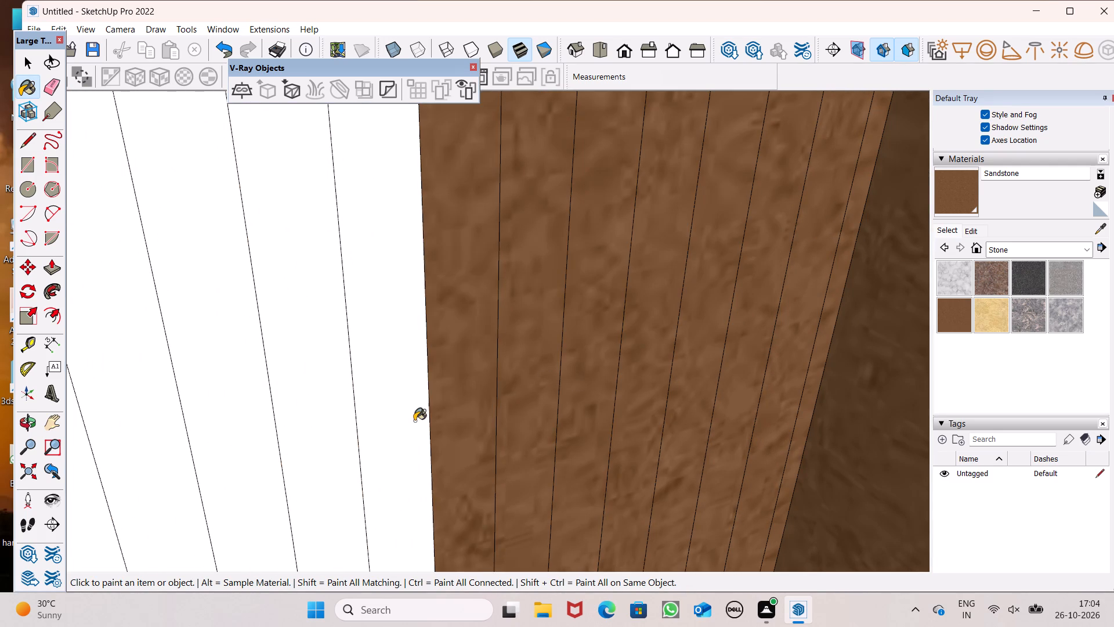
Extend the continuous Sandstone area away from the projecting band by painting the next group of strips.
click(415, 418)
drag(401, 427, 367, 438)
drag(349, 440, 334, 442)
drag(303, 436, 267, 443)
drag(255, 445, 215, 455)
drag(210, 453, 191, 452)
drag(142, 445, 124, 462)
drag(123, 462, 125, 455)
scroll(421, 318, up, 1)
scroll(426, 316, down, 10)
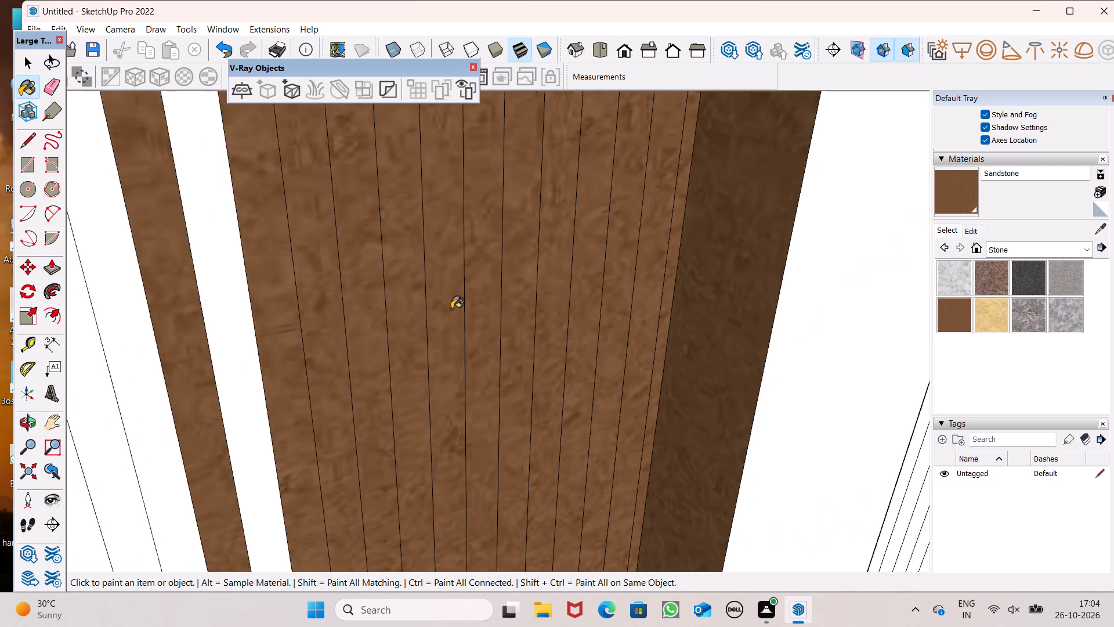
scroll(451, 309, down, 5)
scroll(270, 394, up, 6)
click(256, 394)
click(287, 384)
drag(297, 378, 303, 375)
click(324, 362)
drag(391, 352, 397, 352)
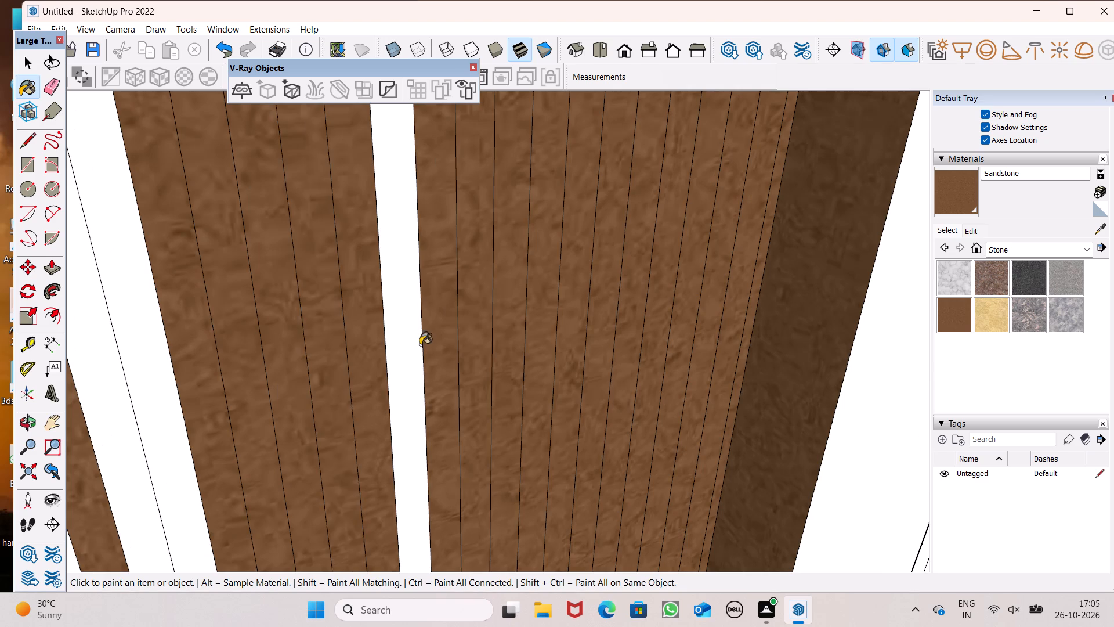
click(419, 343)
Paint the remaining gap strips and the next adjoining strips around the middle of the wider section with Sandstone.
scroll(563, 270, down, 8)
scroll(379, 361, up, 5)
drag(447, 355, 440, 359)
click(366, 377)
double_click(397, 367)
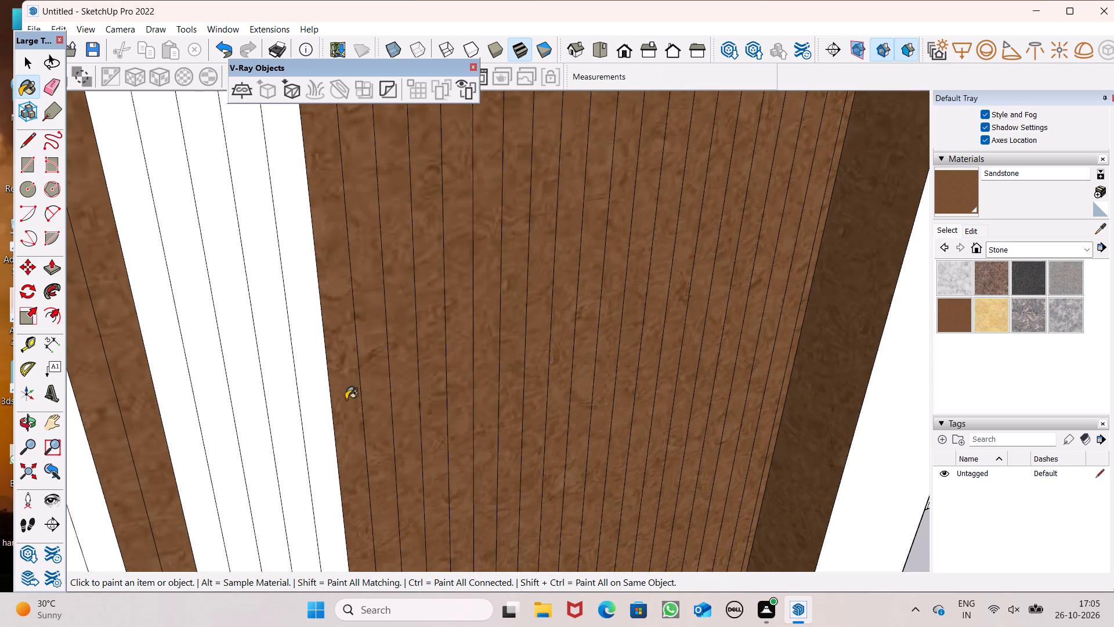
click(346, 401)
drag(284, 415, 276, 424)
click(320, 412)
drag(307, 429, 254, 462)
drag(233, 471, 229, 477)
drag(223, 475, 187, 484)
click(169, 482)
Paint more blank strips between the continuous Sandstone area and the isolated brown strips toward the slab's far end.
scroll(578, 281, down, 8)
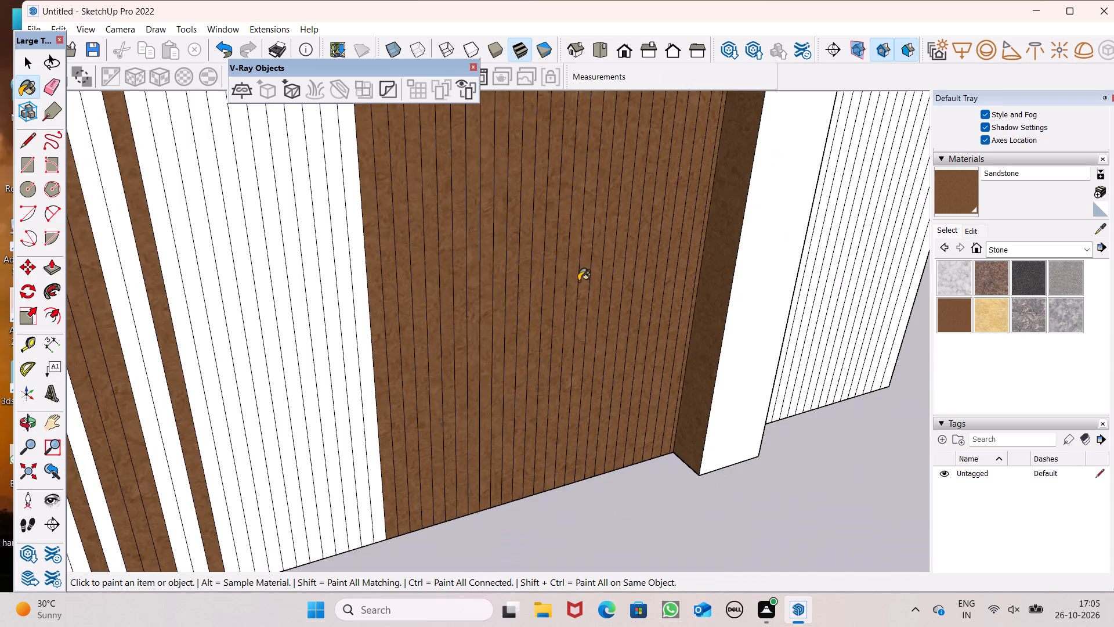
scroll(331, 368, up, 5)
click(202, 381)
double_click(236, 382)
double_click(266, 374)
click(365, 363)
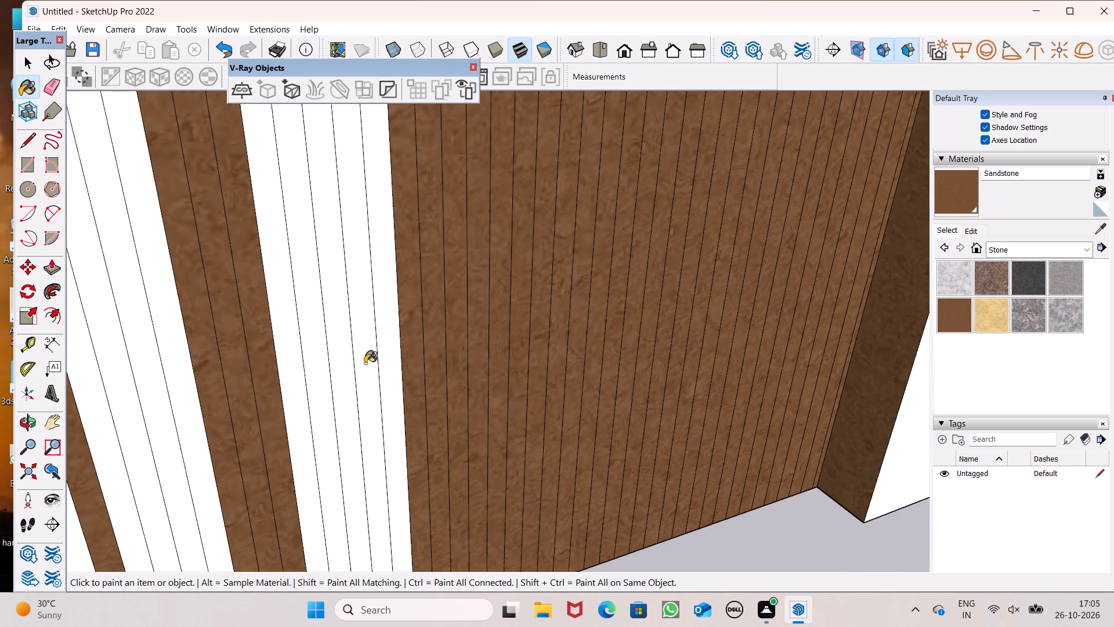
click(343, 376)
click(335, 379)
drag(314, 389, 307, 394)
click(301, 394)
drag(291, 403, 290, 409)
drag(442, 385, 438, 395)
click(388, 387)
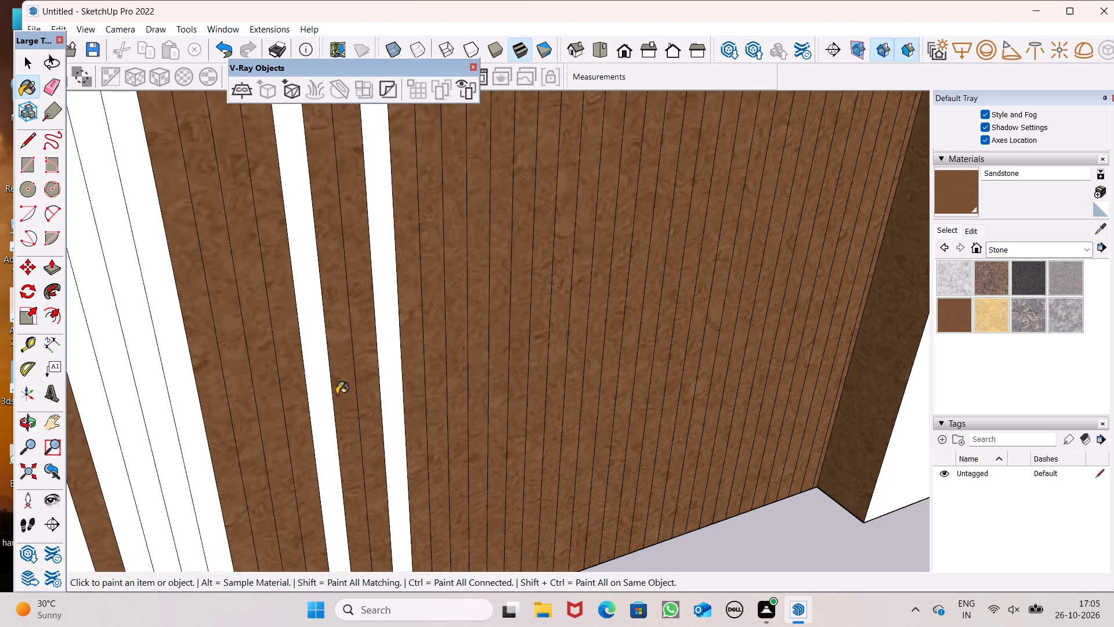
click(337, 394)
click(313, 397)
Fill the remaining blank strips among the scattered brown ones with Sandstone, joining them to the continuous painted area.
scroll(522, 326, down, 6)
scroll(303, 385, up, 4)
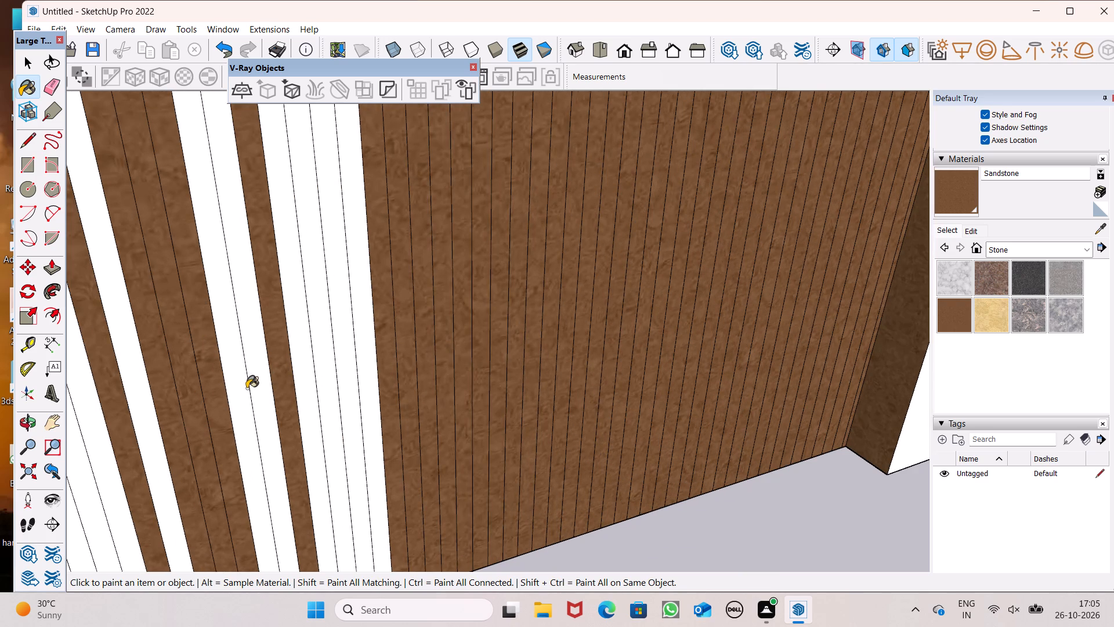
click(247, 388)
click(252, 385)
click(276, 378)
click(288, 375)
drag(291, 374, 296, 374)
click(302, 366)
double_click(318, 359)
click(338, 358)
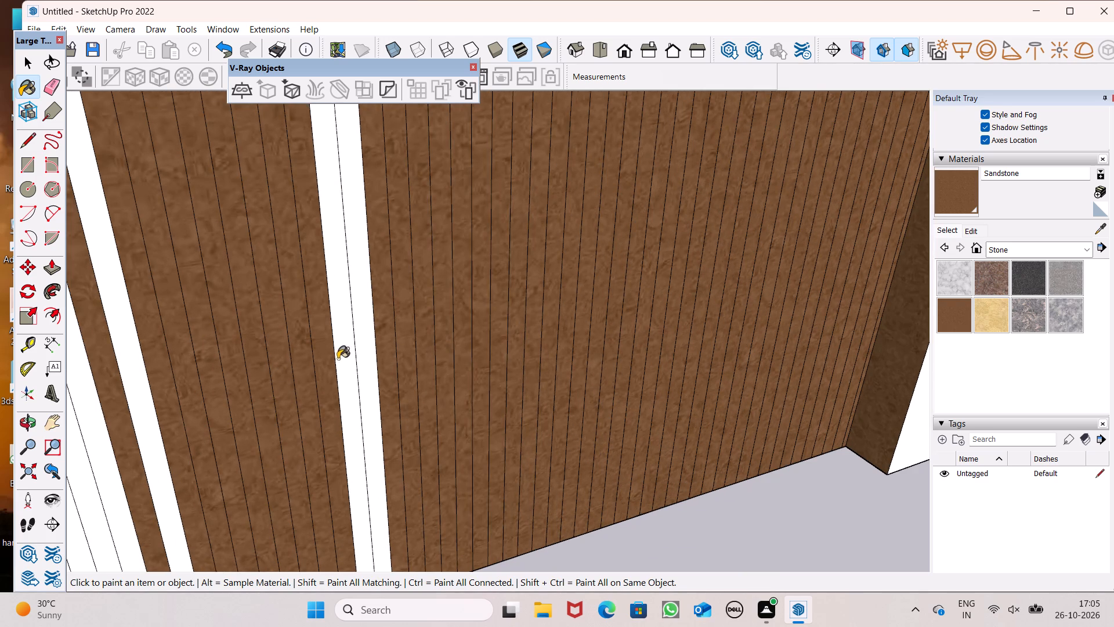
click(348, 349)
drag(354, 346, 350, 351)
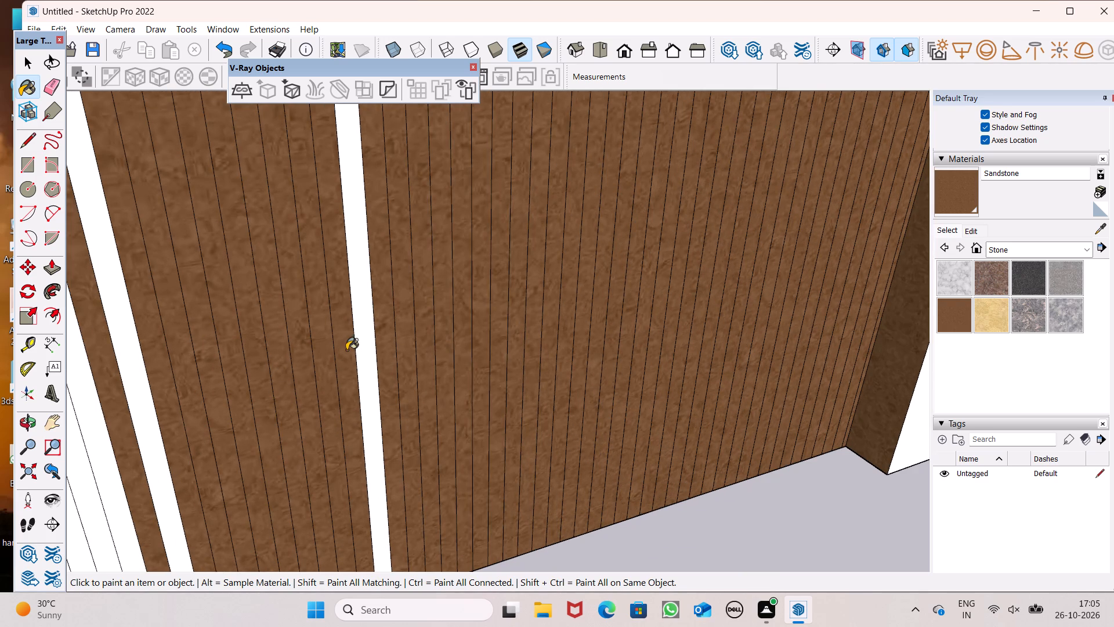
click(357, 337)
scroll(284, 346, down, 4)
scroll(447, 303, down, 6)
scroll(321, 340, up, 6)
click(295, 356)
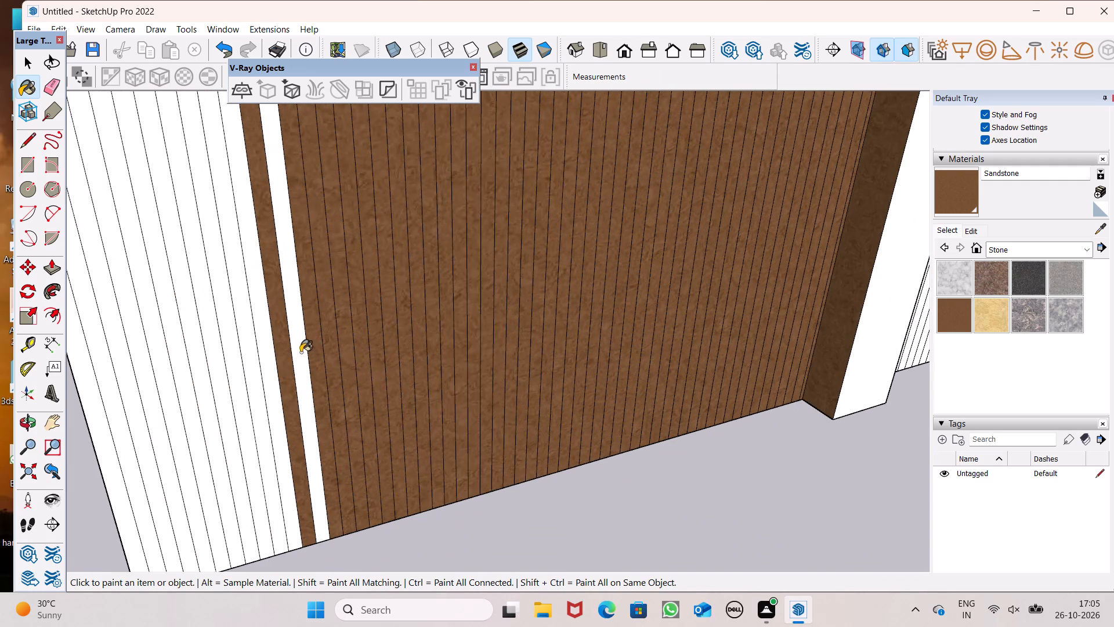
Paint the last blank strips at the wider section's outer end with Sandstone, completing that section.
scroll(302, 350, down, 6)
scroll(215, 376, up, 3)
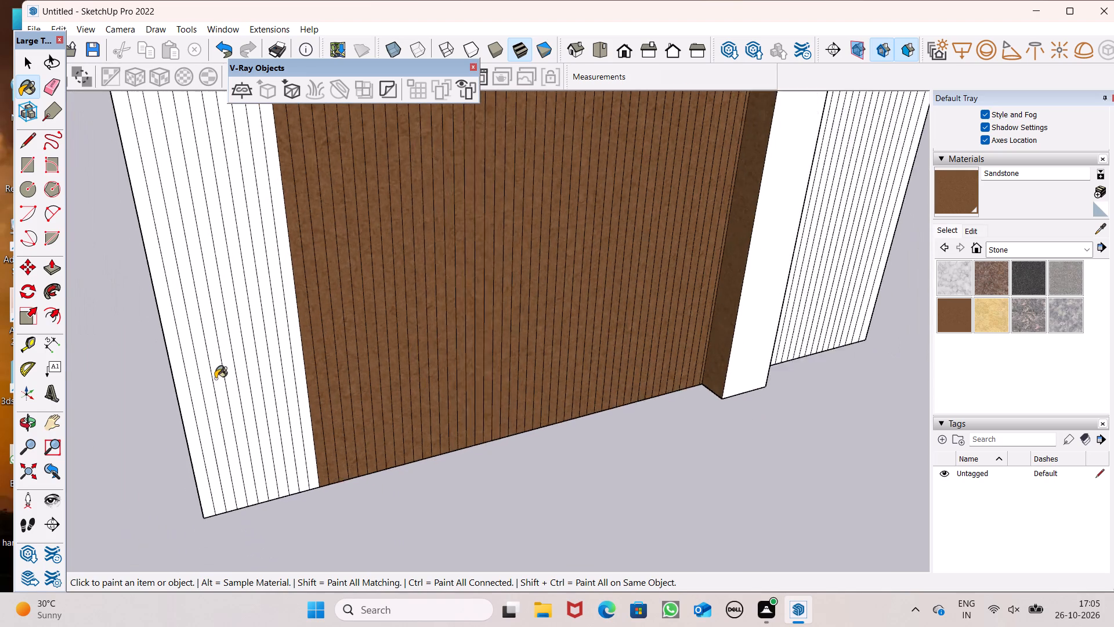
scroll(215, 379, up, 8)
click(175, 399)
click(188, 395)
click(204, 389)
click(223, 391)
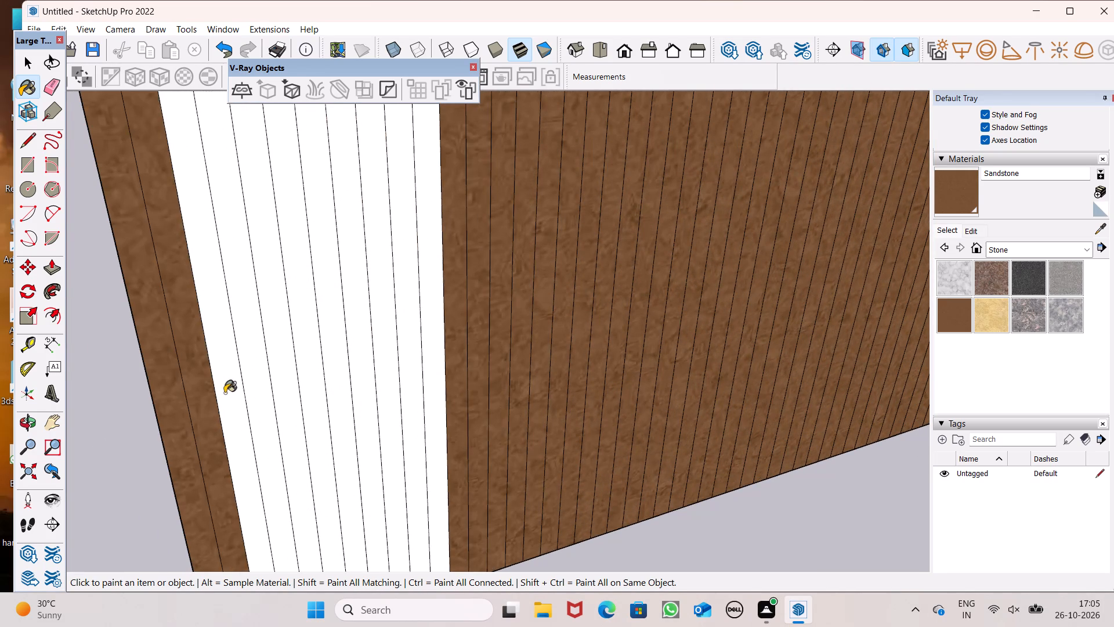
drag(230, 392, 254, 383)
click(289, 376)
drag(269, 385, 313, 381)
drag(349, 374, 343, 378)
drag(330, 384, 389, 374)
click(390, 374)
drag(390, 374, 375, 382)
click(375, 382)
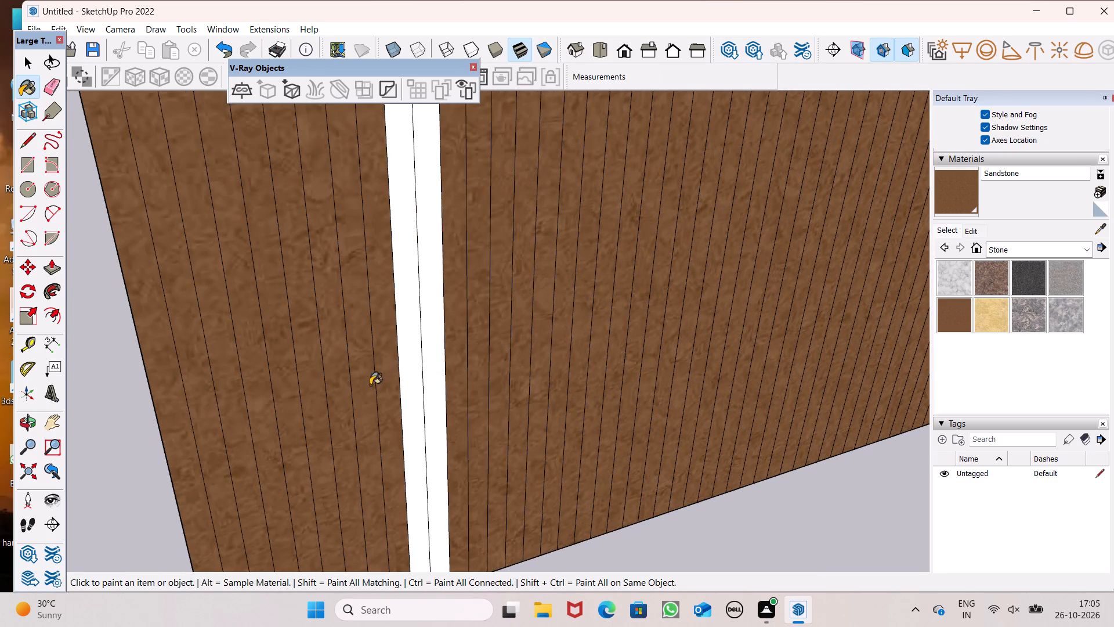
click(370, 384)
click(410, 375)
click(426, 367)
Paint the first strips of the narrower section, directly beside the projecting band, with Sandstone.
scroll(386, 362, down, 13)
middle_drag(305, 376, 218, 409)
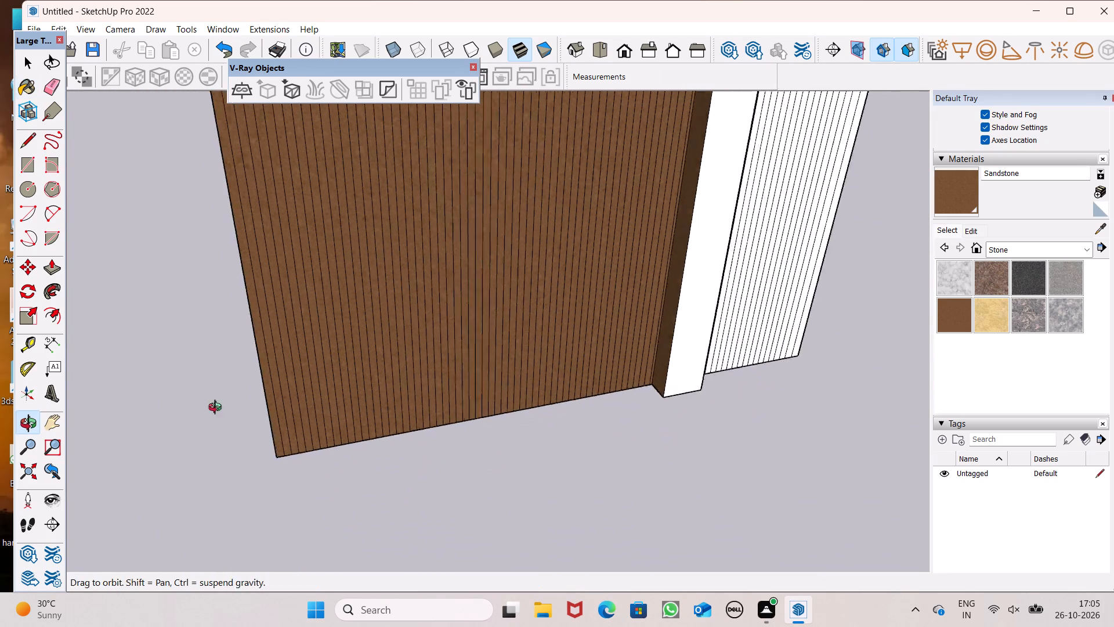
middle_drag(218, 409, 197, 415)
scroll(197, 415, up, 1)
scroll(197, 405, down, 4)
scroll(627, 293, up, 7)
middle_drag(652, 330, 636, 354)
scroll(589, 391, down, 6)
scroll(474, 352, down, 6)
scroll(427, 276, up, 7)
scroll(396, 233, up, 2)
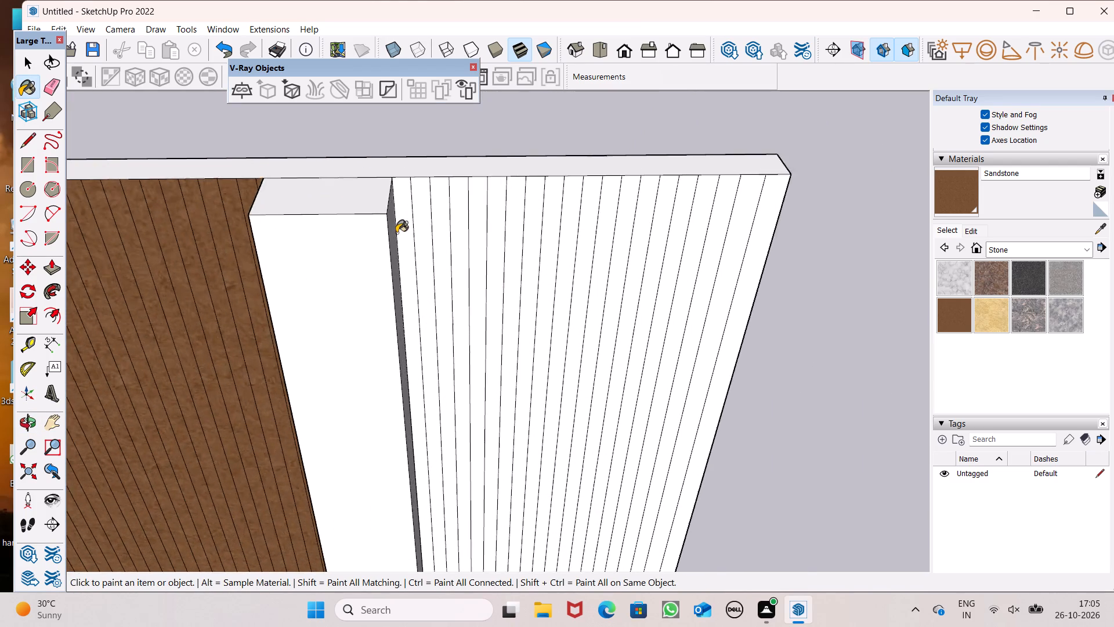
scroll(396, 233, up, 3)
click(433, 213)
click(408, 226)
click(436, 220)
click(450, 220)
click(453, 221)
click(464, 222)
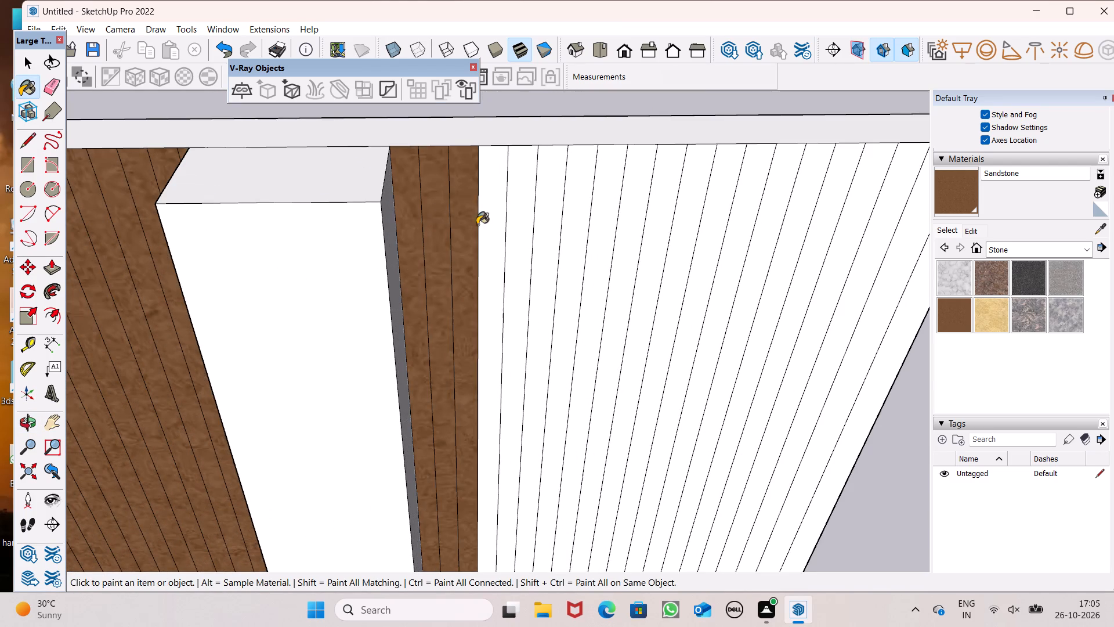
click(490, 229)
click(502, 233)
click(521, 236)
drag(522, 236, 531, 236)
Paint spaced-out strips across the rest of the narrower section, toward its outer end, with Sandstone.
click(566, 237)
drag(569, 239, 592, 243)
click(670, 250)
drag(673, 251, 685, 252)
drag(740, 255, 746, 256)
drag(779, 261, 826, 262)
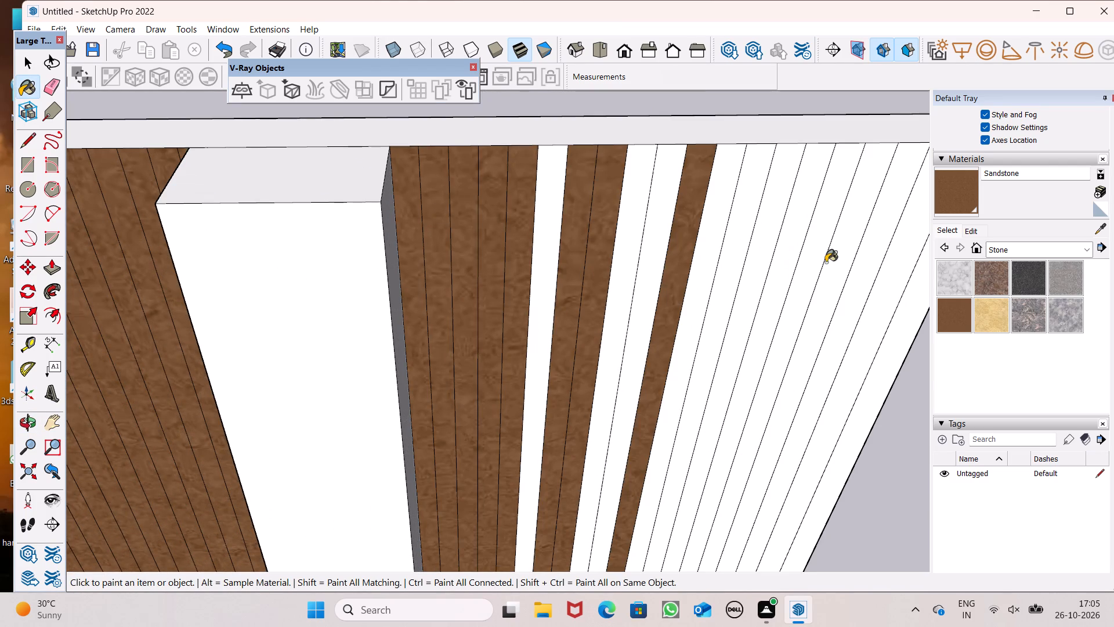
drag(826, 262, 805, 262)
click(837, 262)
click(877, 269)
click(885, 272)
drag(895, 275, 901, 277)
click(931, 298)
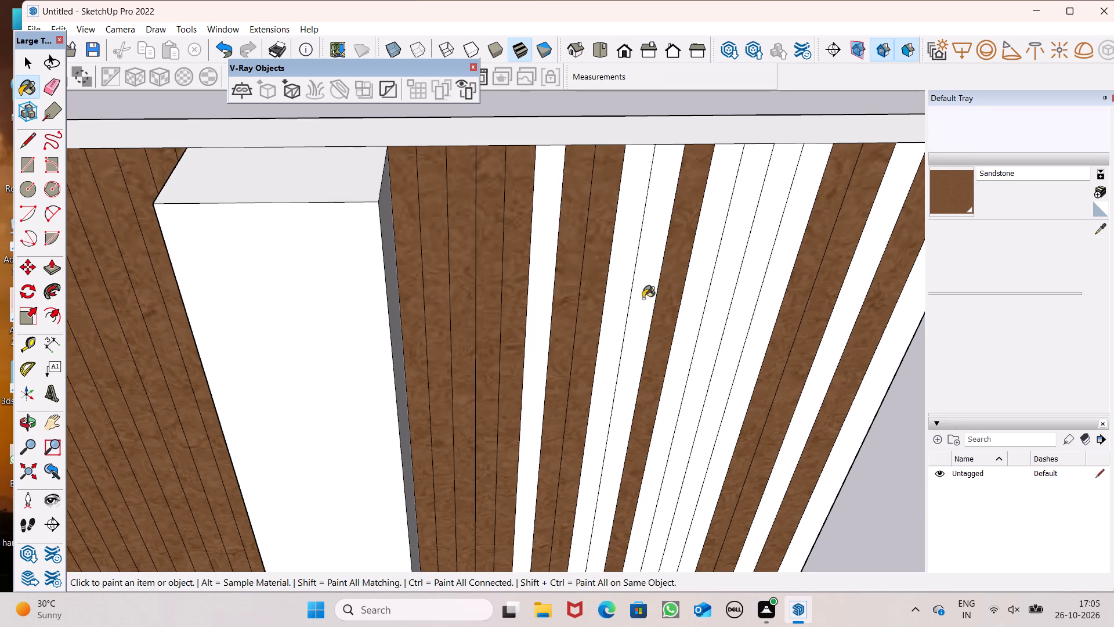
Fill the blank strips between the brown ones in the band-side and middle parts of the narrower section with Sandstone.
scroll(635, 304, down, 5)
scroll(637, 263, up, 5)
click(540, 237)
click(626, 255)
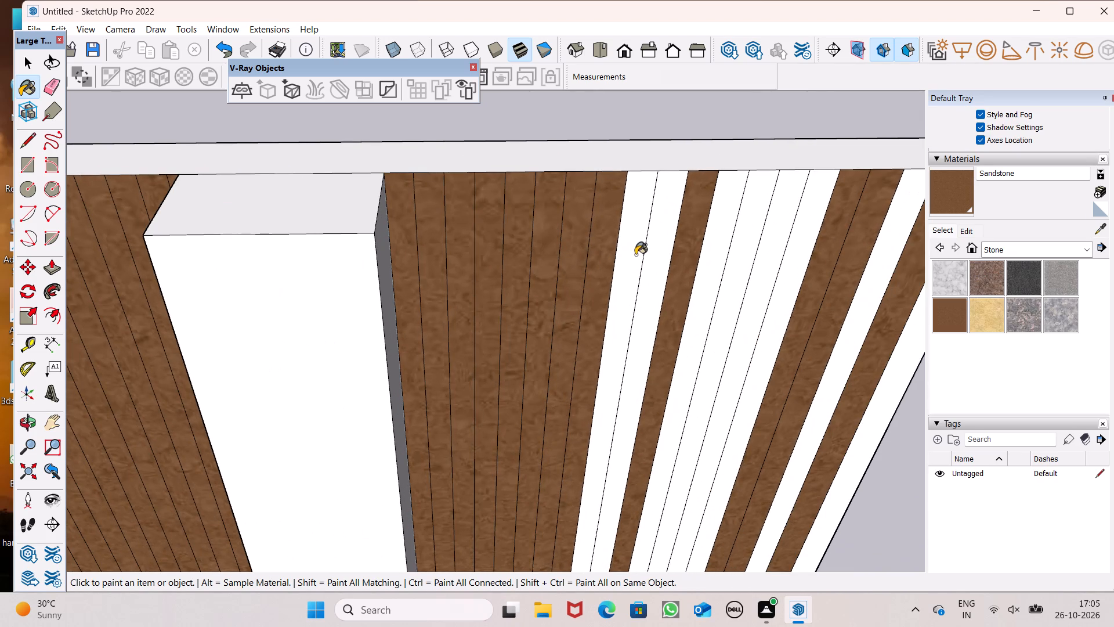
click(635, 255)
click(650, 251)
click(761, 255)
drag(739, 271, 718, 288)
click(708, 284)
drag(709, 281, 718, 275)
click(726, 271)
drag(726, 271, 735, 272)
drag(751, 269, 764, 271)
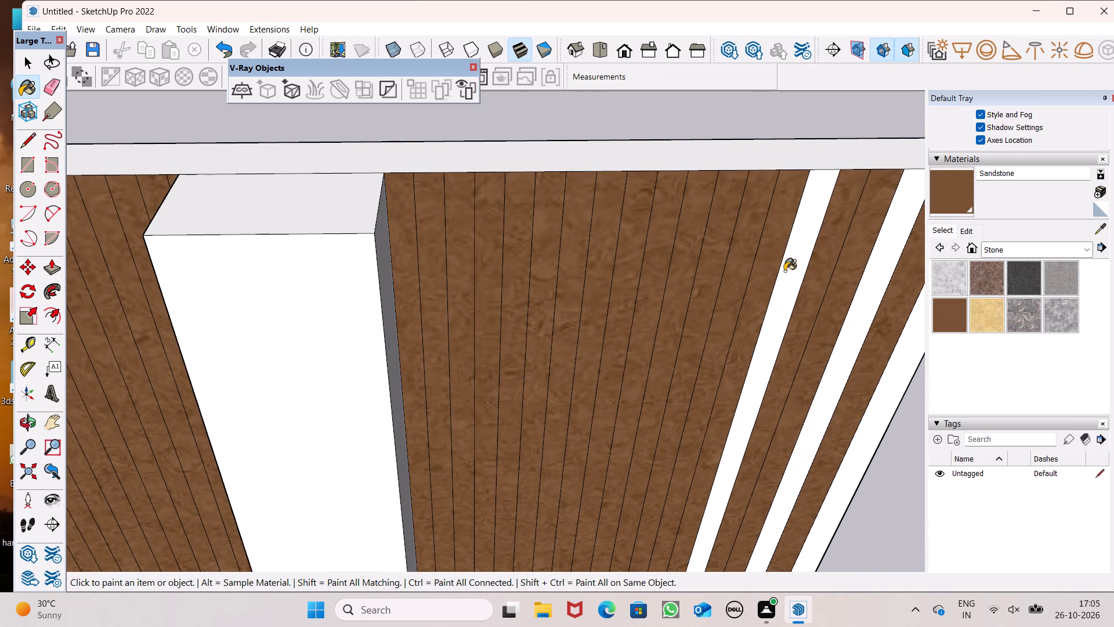
Paint the remaining blank strips at the narrower section's outer end with Sandstone.
click(786, 271)
click(805, 279)
click(841, 279)
click(868, 276)
click(866, 284)
scroll(668, 311, down, 6)
scroll(841, 276, up, 6)
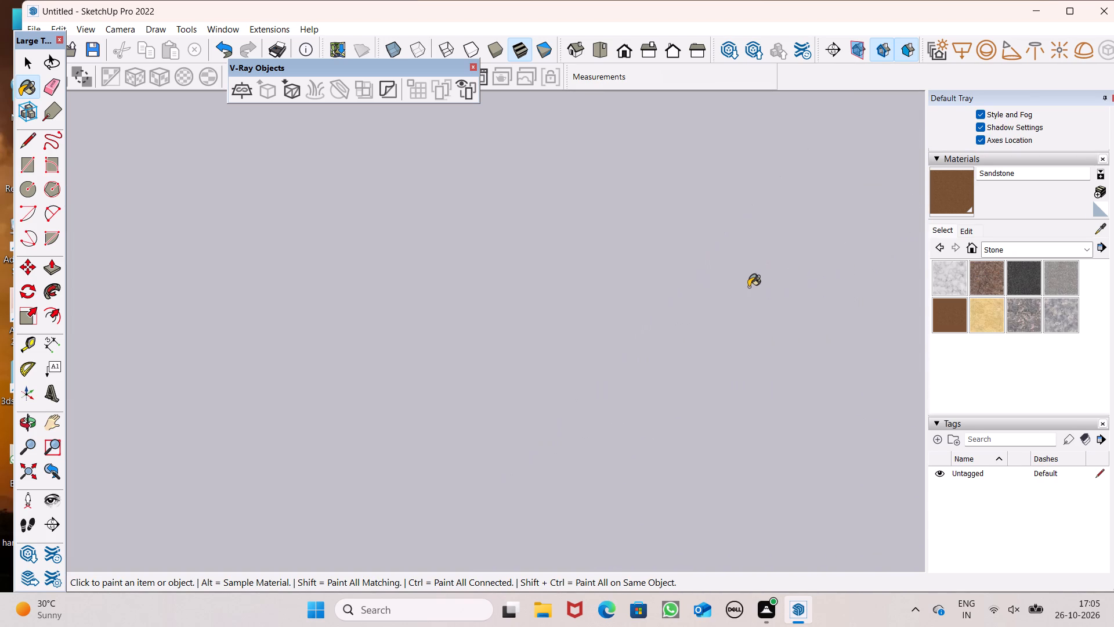
scroll(740, 286, down, 6)
scroll(678, 277, up, 4)
click(678, 277)
Paint the projecting band's front, top and remaining unpainted side face with Sandstone.
scroll(672, 269, down, 6)
scroll(341, 365, up, 4)
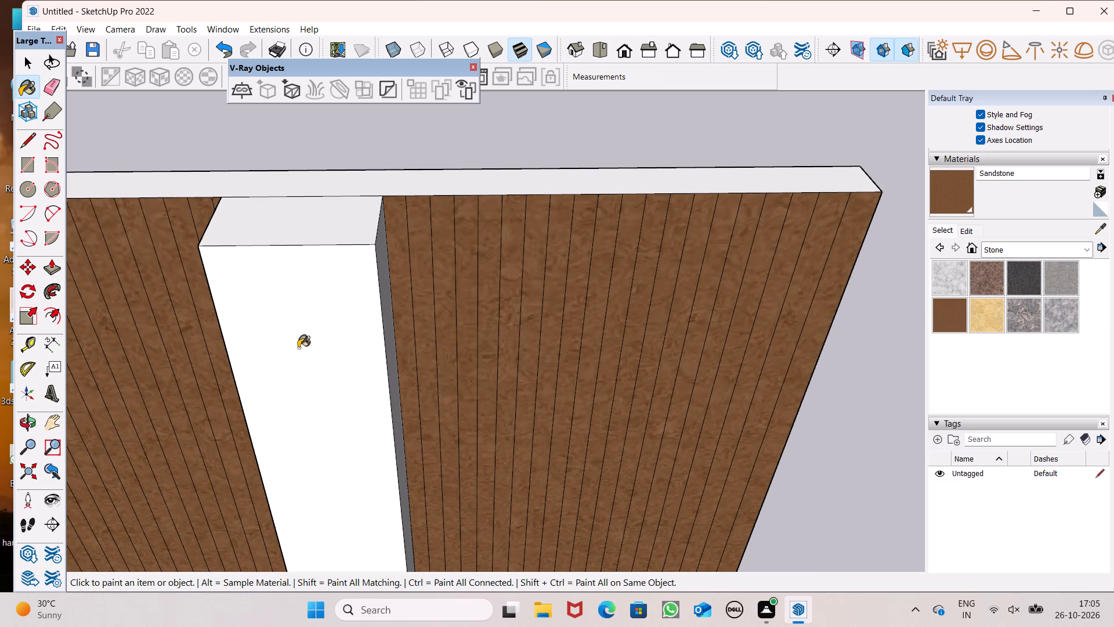
click(298, 345)
click(276, 231)
middle_drag(375, 285, 277, 333)
click(407, 289)
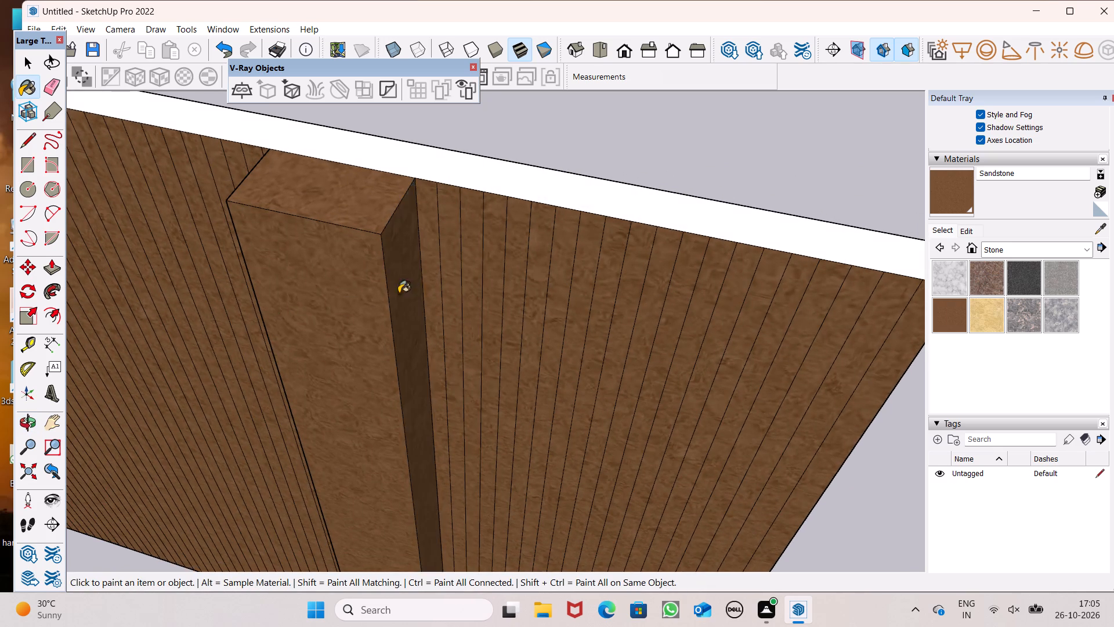
Paint the slab's long top face with Sandstone.
scroll(392, 300, down, 5)
middle_drag(230, 355, 693, 230)
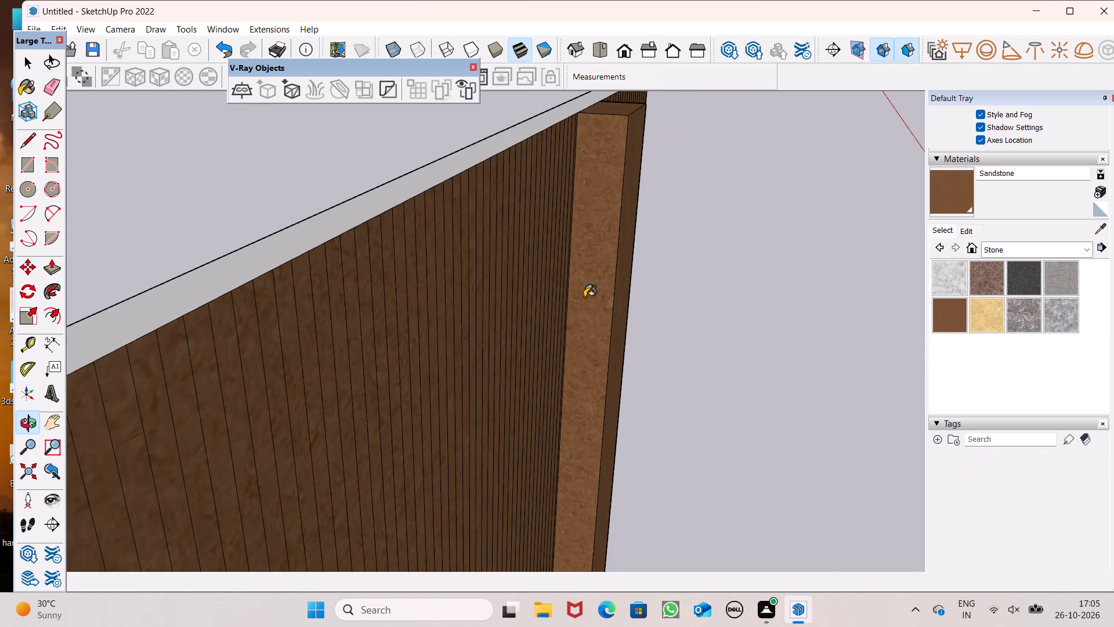
scroll(451, 296, down, 4)
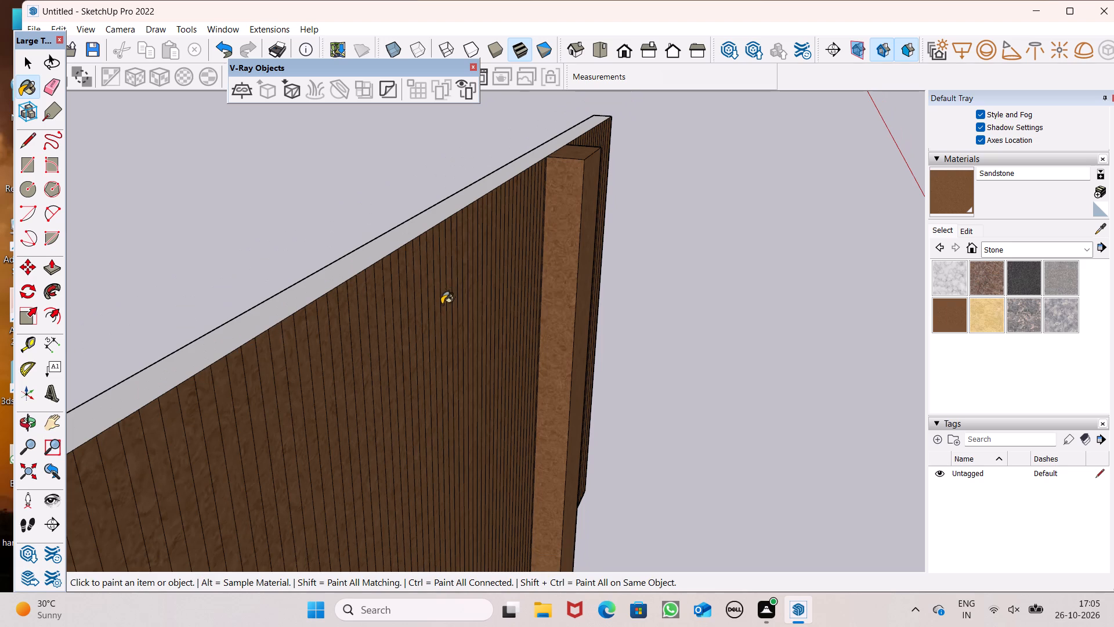
scroll(424, 307, down, 2)
middle_drag(490, 278, 496, 308)
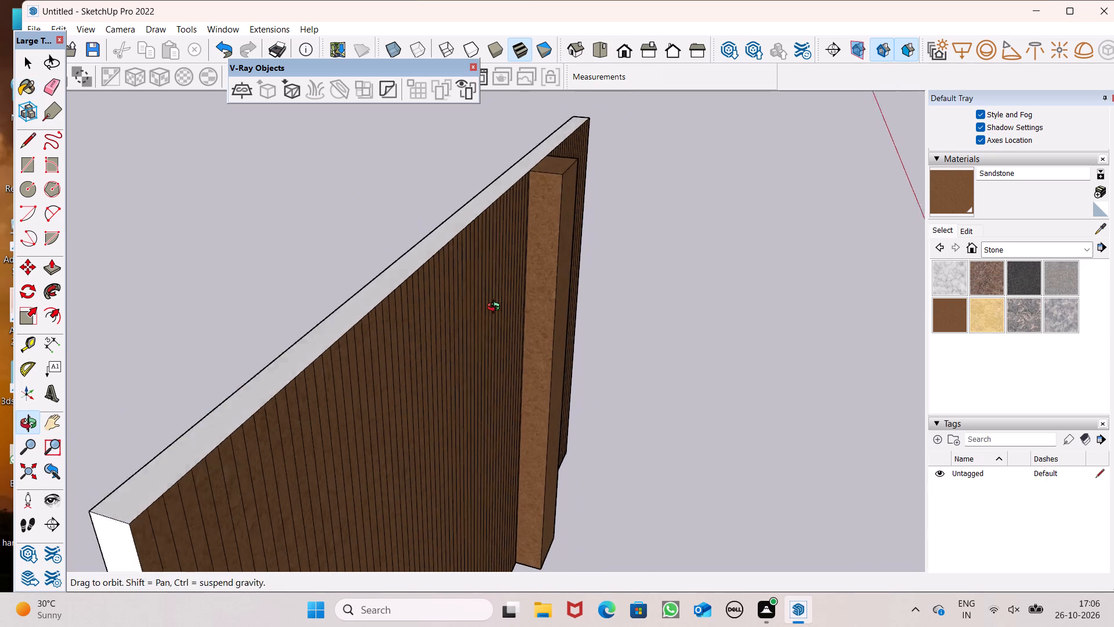
middle_drag(496, 308, 496, 314)
click(331, 343)
Paint the slab's end face beside the wider section and its plain back face with Sandstone.
scroll(433, 283, down, 6)
middle_drag(430, 338, 517, 172)
scroll(433, 334, up, 5)
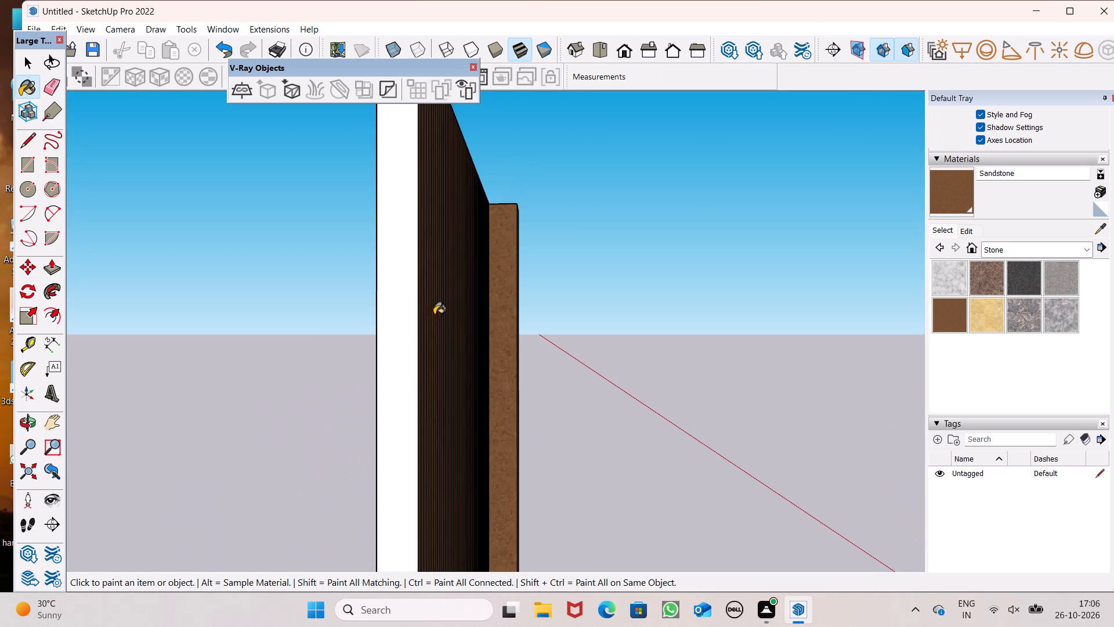
click(414, 320)
middle_drag(406, 319, 629, 318)
scroll(629, 318, up, 1)
click(632, 318)
Paint the slab's other end face, beside the narrower section, with Sandstone.
scroll(654, 300, down, 5)
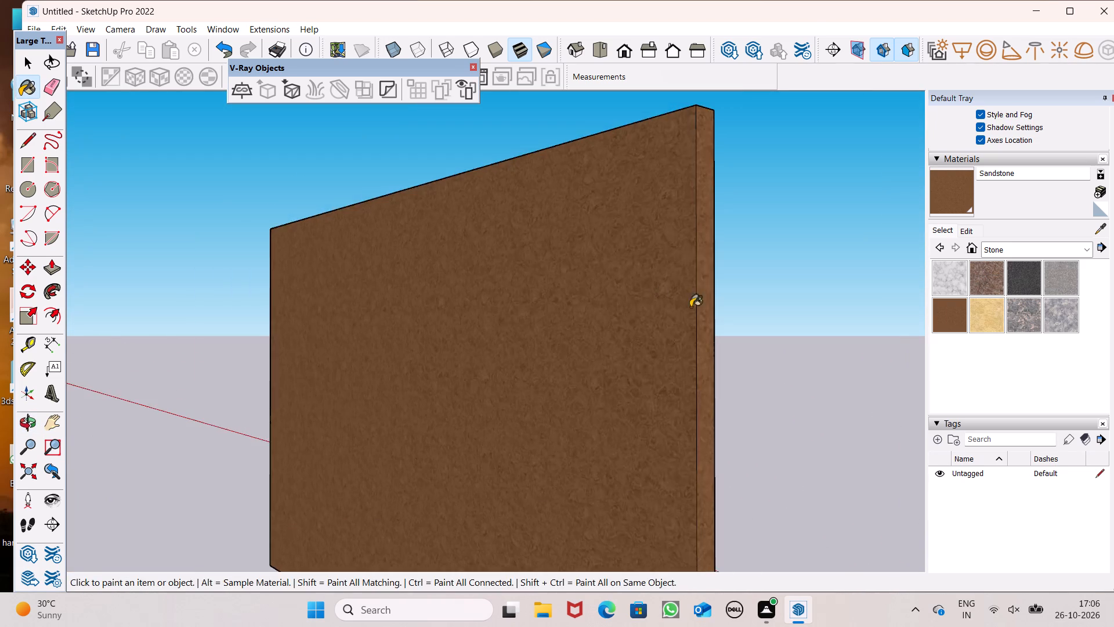
middle_drag(691, 307, 72, 430)
scroll(431, 307, down, 3)
middle_drag(604, 304, 154, 346)
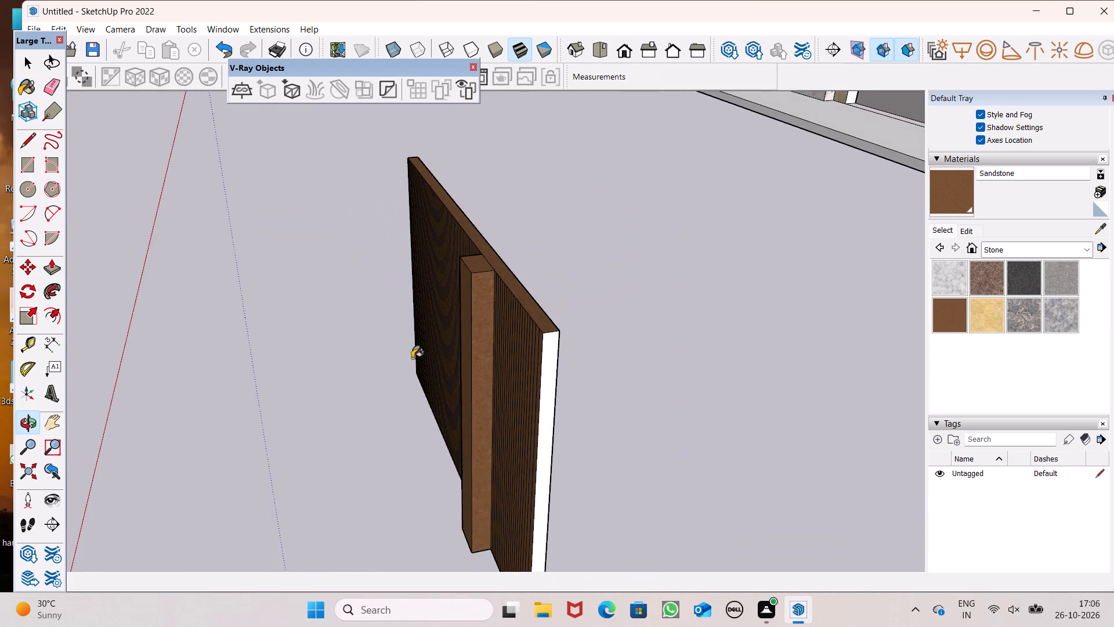
scroll(456, 379, up, 3)
click(579, 420)
Paint the undersides of the projecting band and the slab with Sandstone.
scroll(497, 383, down, 6)
middle_drag(467, 253, 544, 5)
scroll(542, 6, up, 1)
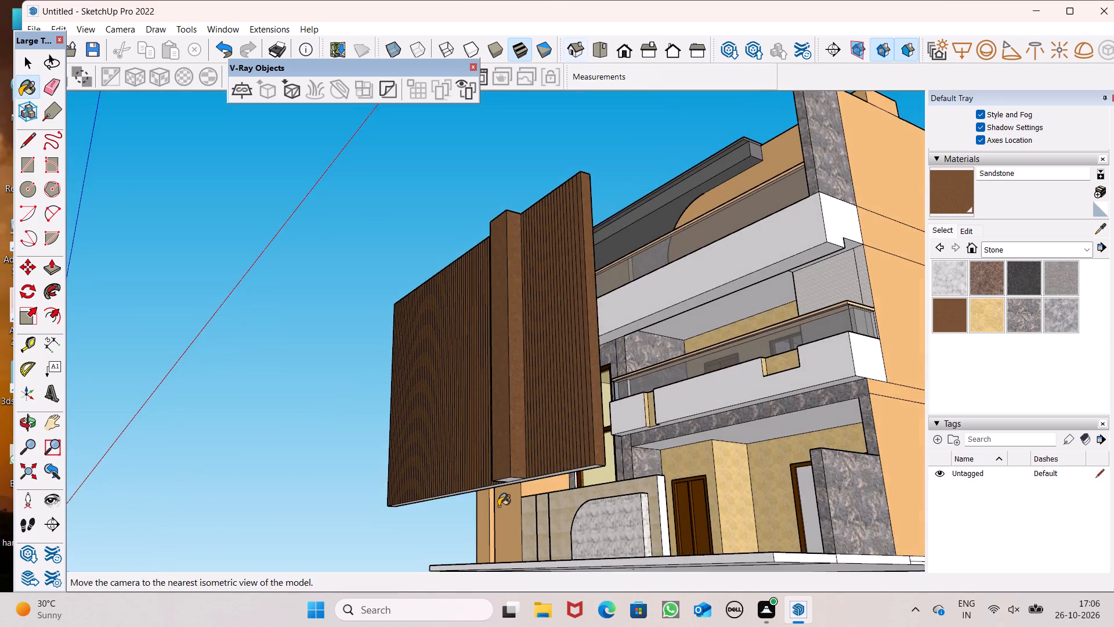
middle_drag(498, 506, 540, 364)
scroll(511, 449, down, 6)
scroll(543, 377, up, 5)
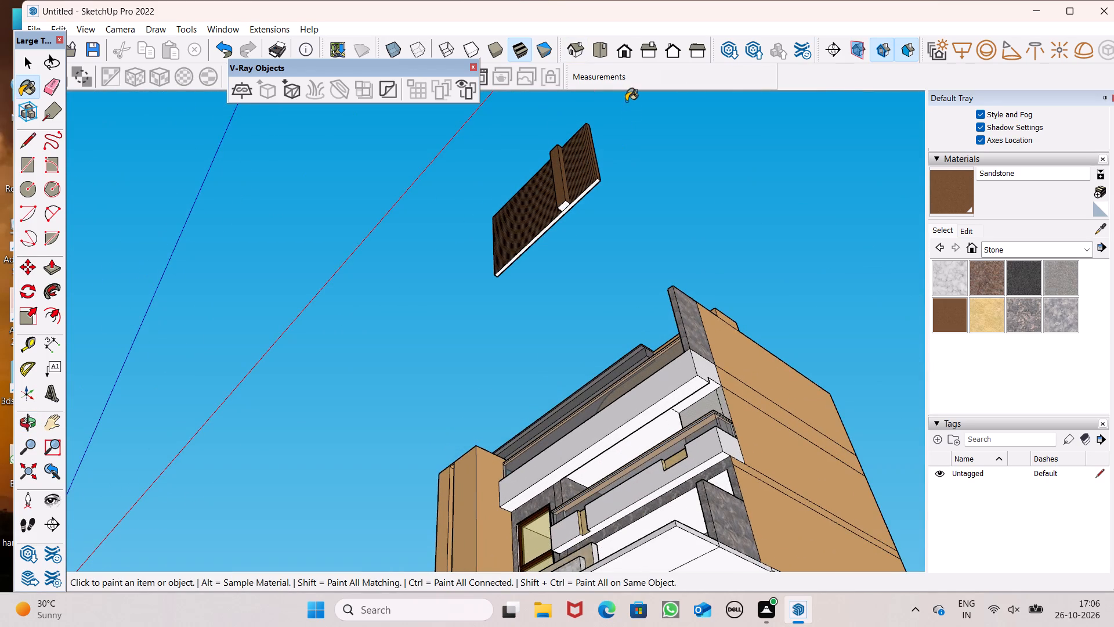
scroll(626, 154, up, 6)
scroll(523, 236, up, 13)
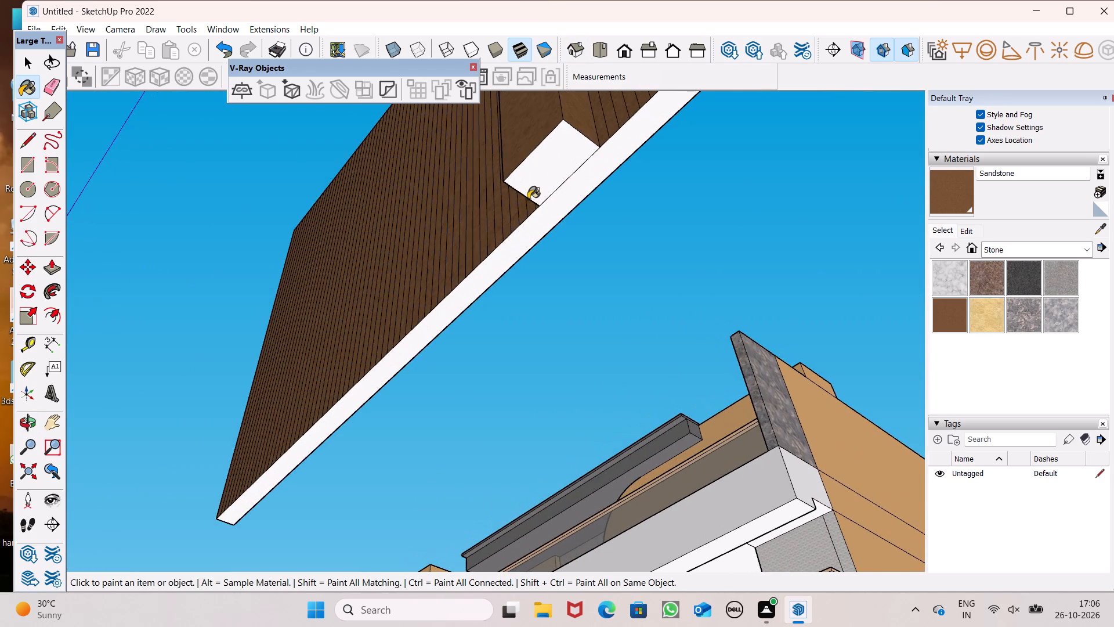
click(537, 193)
click(556, 210)
Select the whole painted slab with all its connected faces and edges and make it a group.
scroll(557, 211, down, 11)
scroll(544, 266, down, 5)
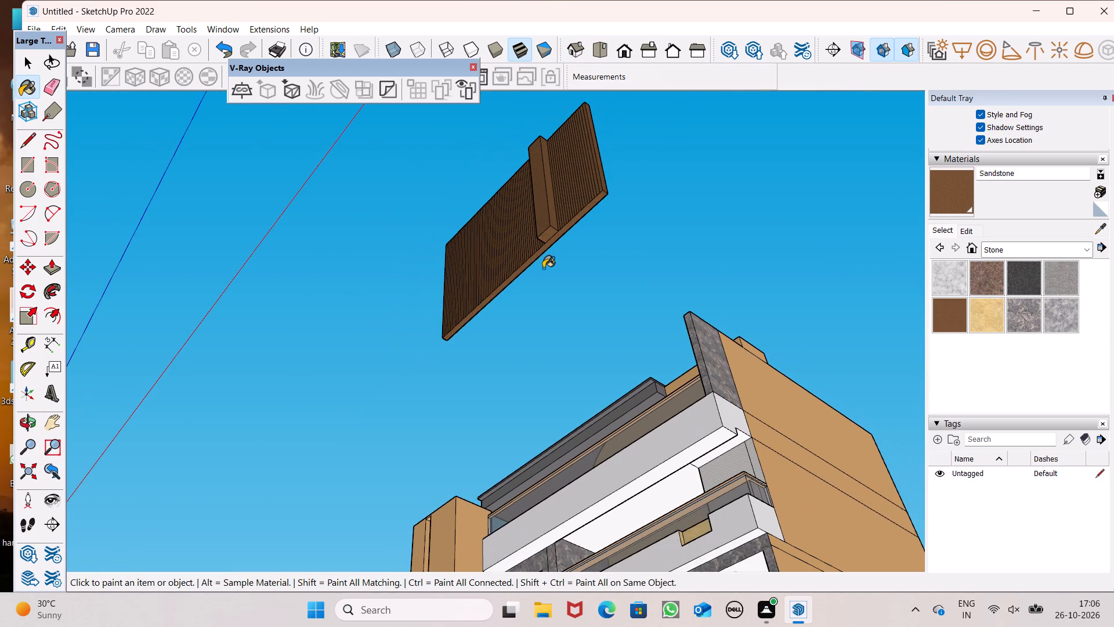
scroll(561, 304, down, 2)
middle_drag(564, 262, 540, 329)
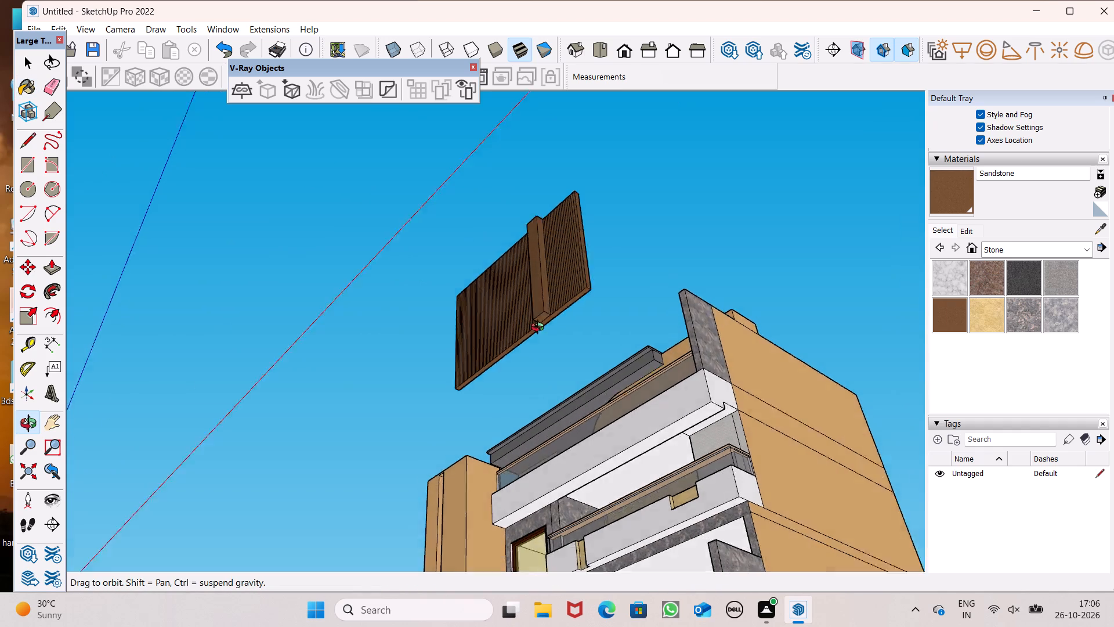
middle_drag(540, 329, 228, 474)
scroll(305, 393, down, 4)
middle_drag(323, 407, 871, 542)
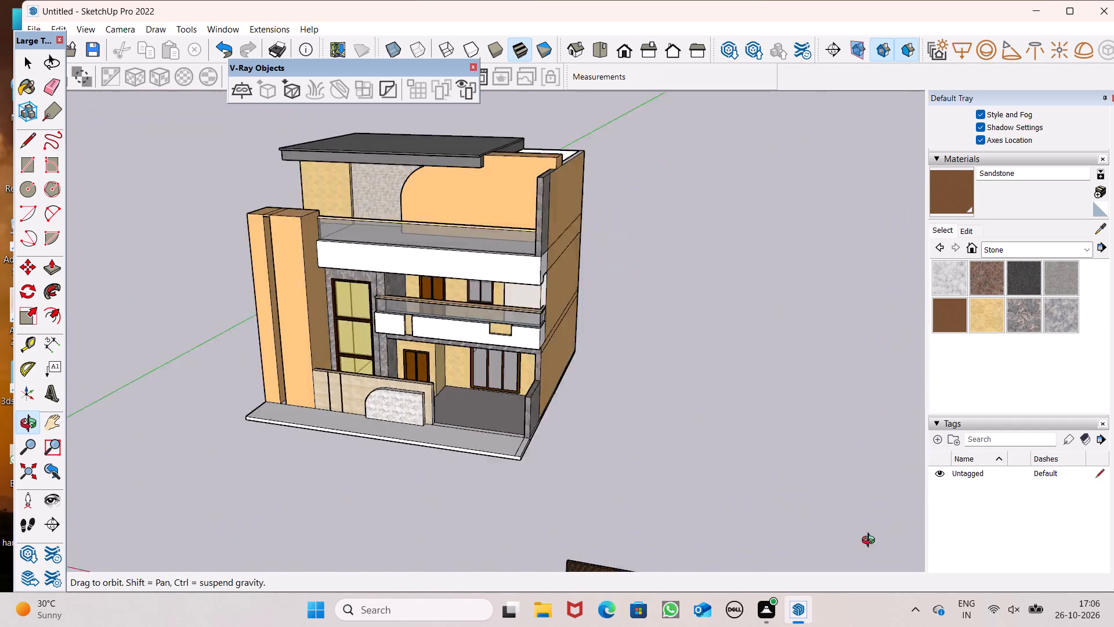
middle_drag(871, 542, 935, 528)
key(space)
scroll(460, 440, down, 3)
scroll(692, 506, up, 5)
scroll(556, 517, up, 6)
scroll(540, 482, down, 4)
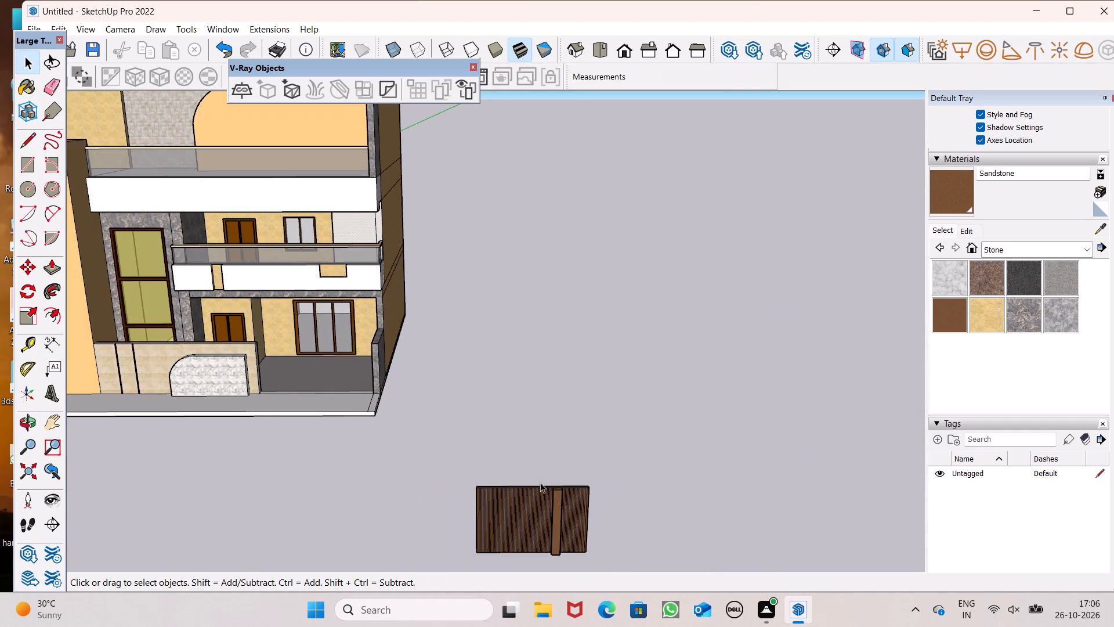
middle_drag(565, 501, 578, 441)
scroll(578, 441, up, 8)
middle_drag(551, 460, 742, 405)
scroll(693, 445, up, 1)
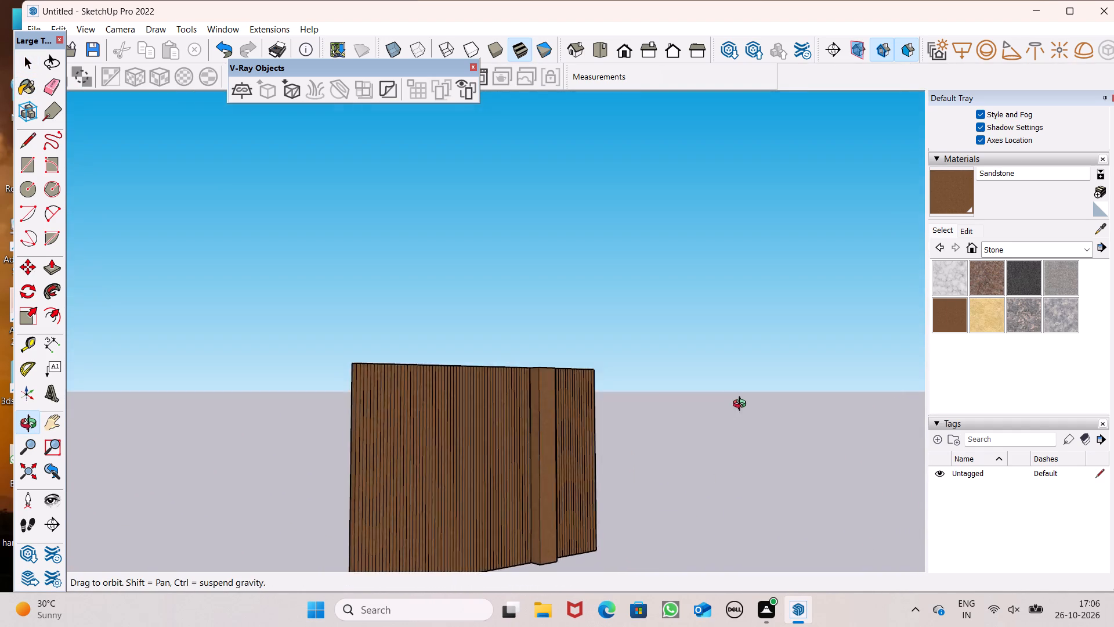
middle_drag(742, 405, 522, 459)
triple_click(516, 467)
click(516, 467)
right_click(515, 467)
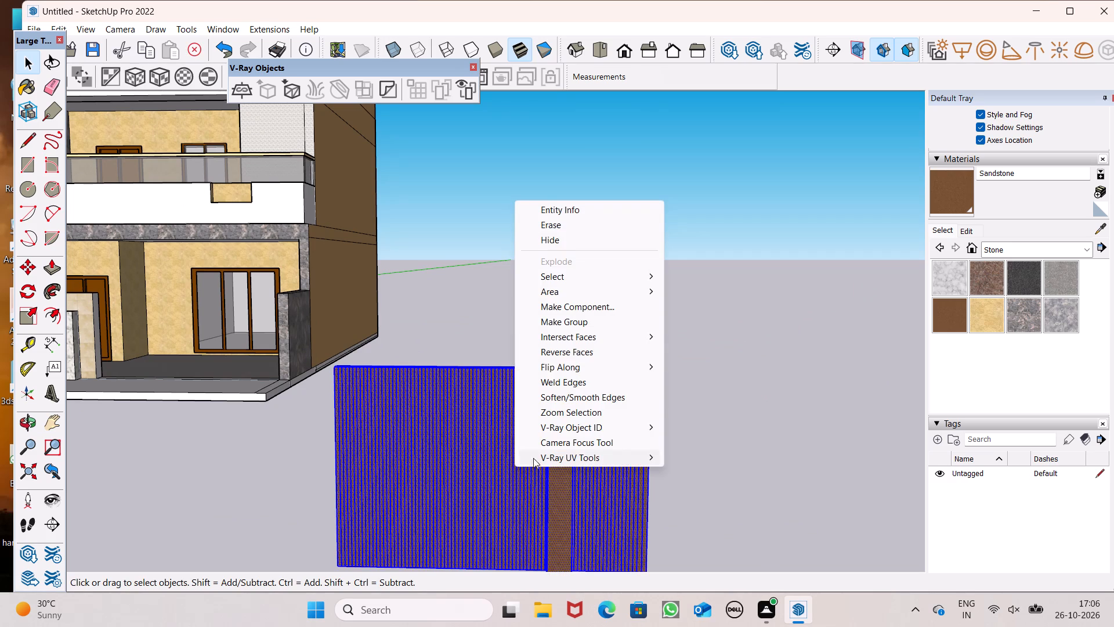
click(810, 468)
triple_click(621, 519)
click(621, 519)
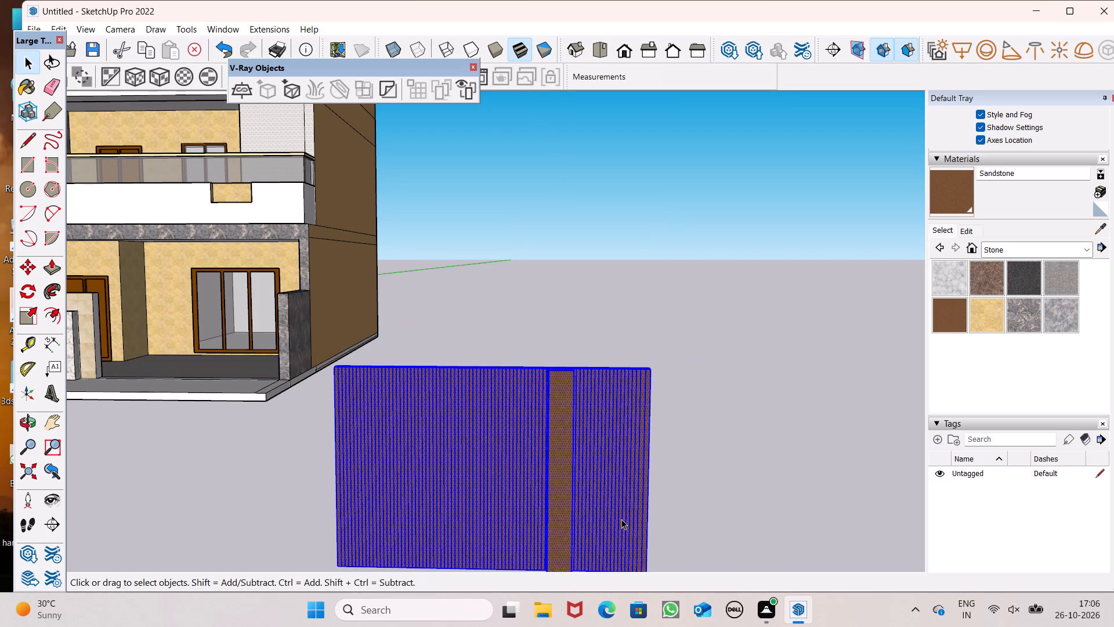
right_drag(620, 517, 619, 509)
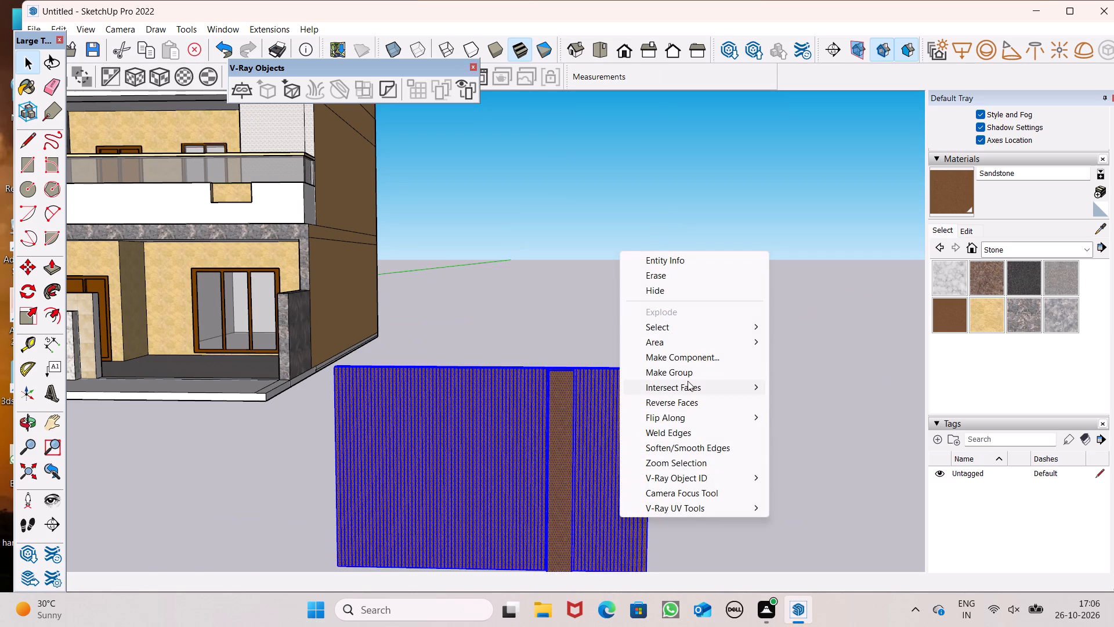
click(689, 376)
Move the slab group sideways until it lines up in front of the house's porch opening.
scroll(835, 363, down, 4)
key(m)
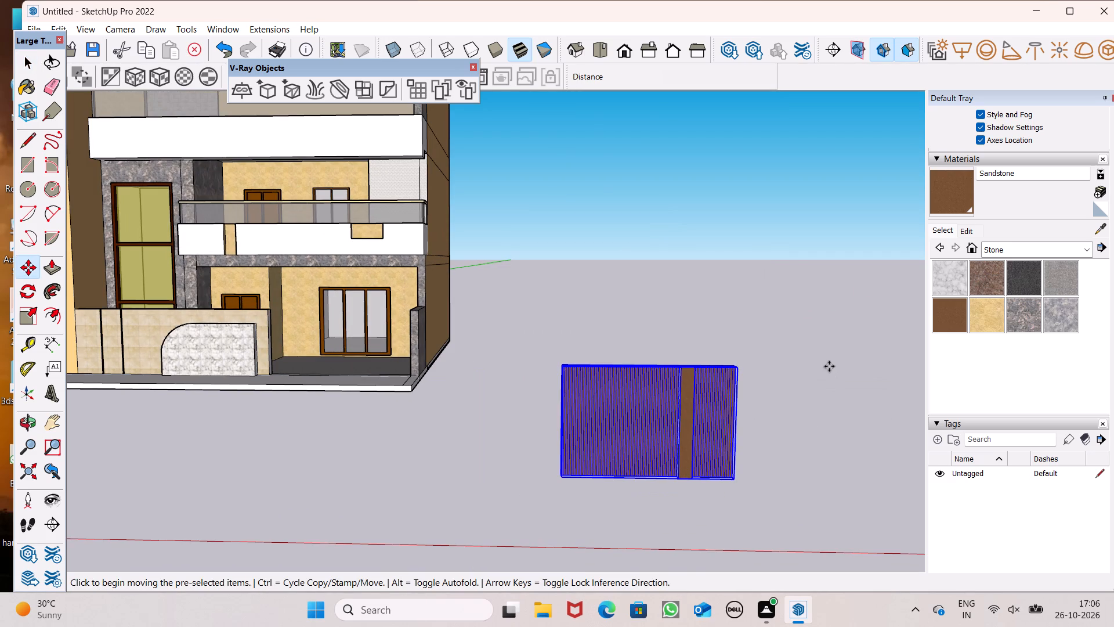
key(Return)
drag(735, 482, 483, 444)
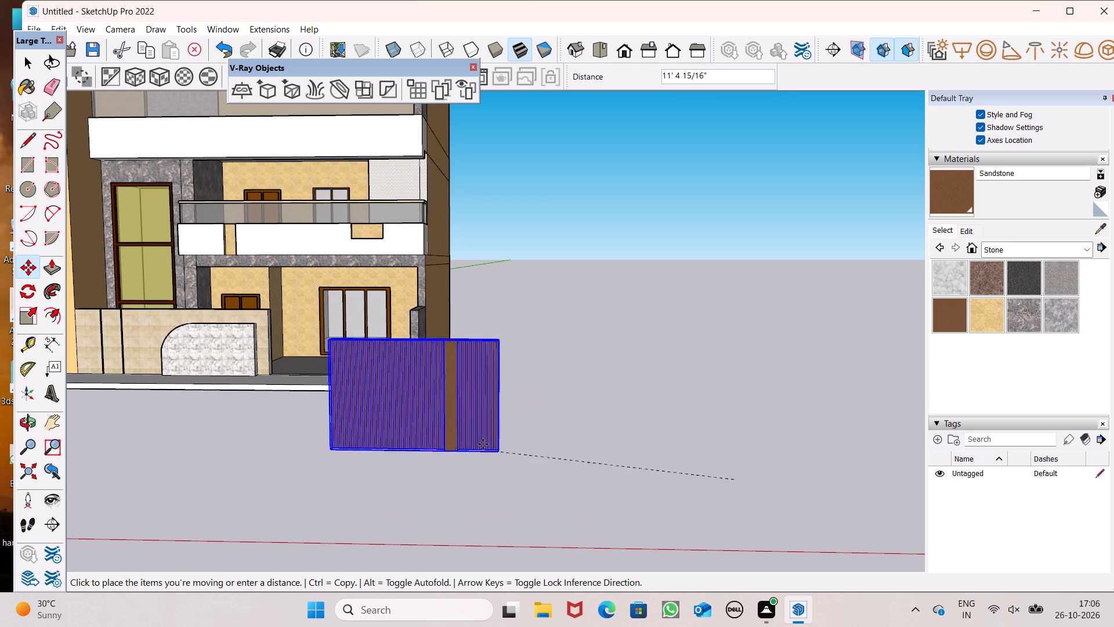
drag(483, 444, 405, 370)
Move the slab group about 26' 3 11/16" toward the house, onto the base in front of the porch.
scroll(288, 352, up, 8)
middle_drag(314, 365, 644, 415)
scroll(701, 358, down, 13)
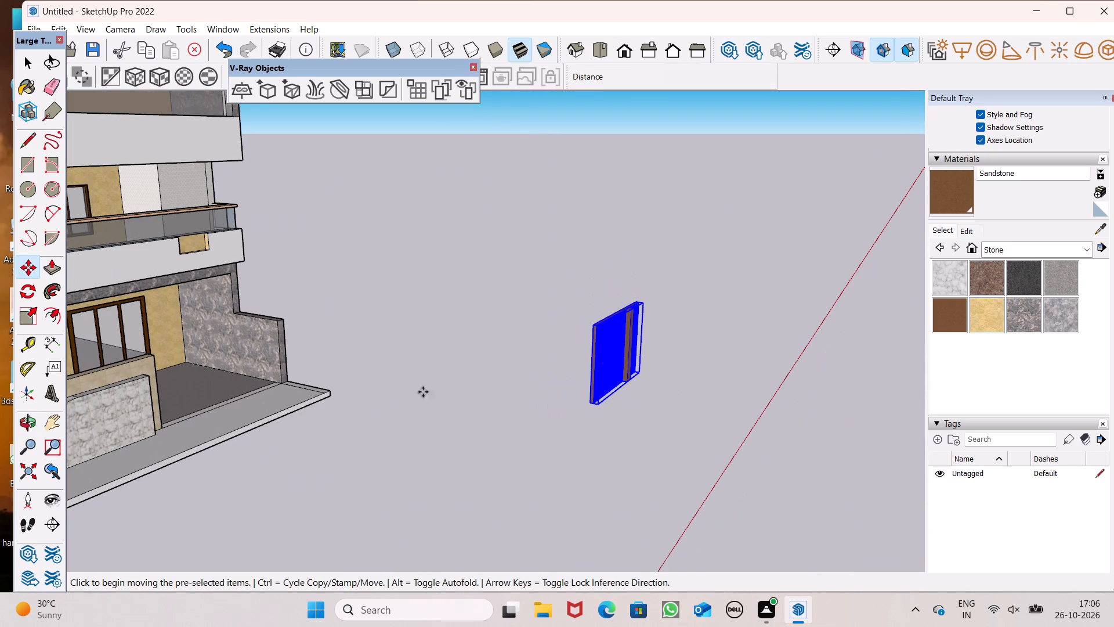
scroll(149, 388, up, 1)
scroll(149, 388, down, 4)
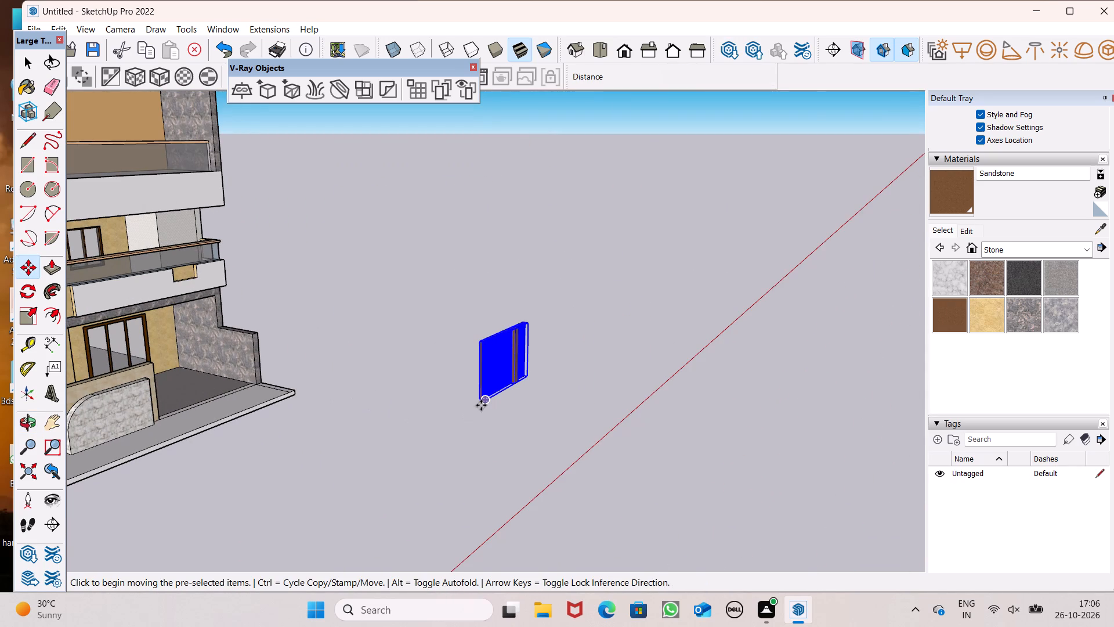
drag(481, 405, 178, 408)
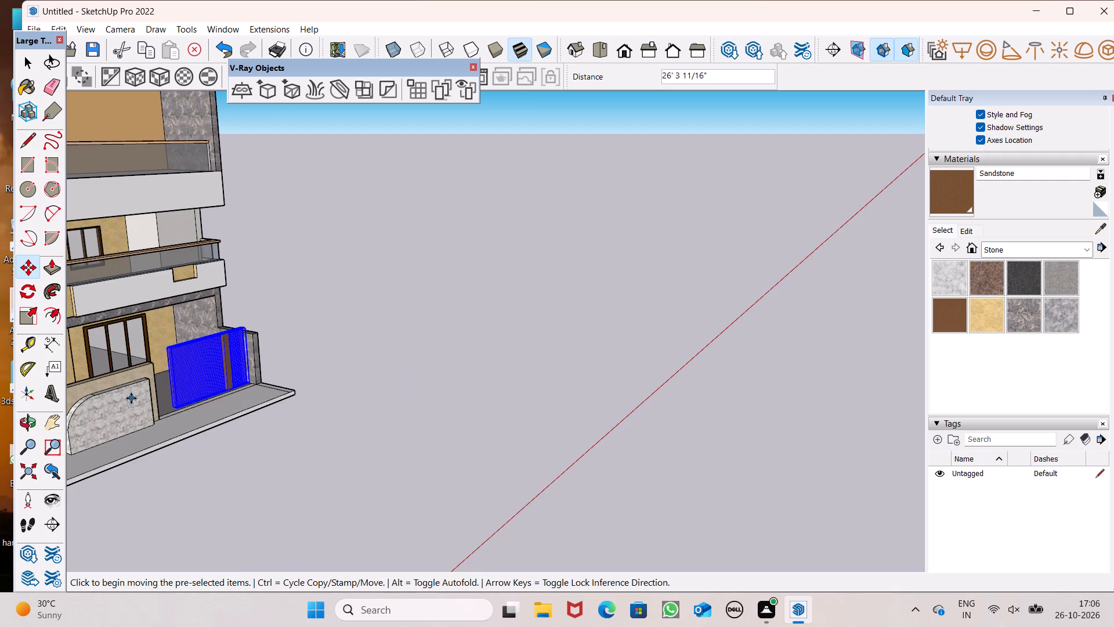
Move the slab group by its bottom corner against the end of the tiled front boundary wall.
scroll(131, 398, up, 8)
scroll(190, 401, up, 5)
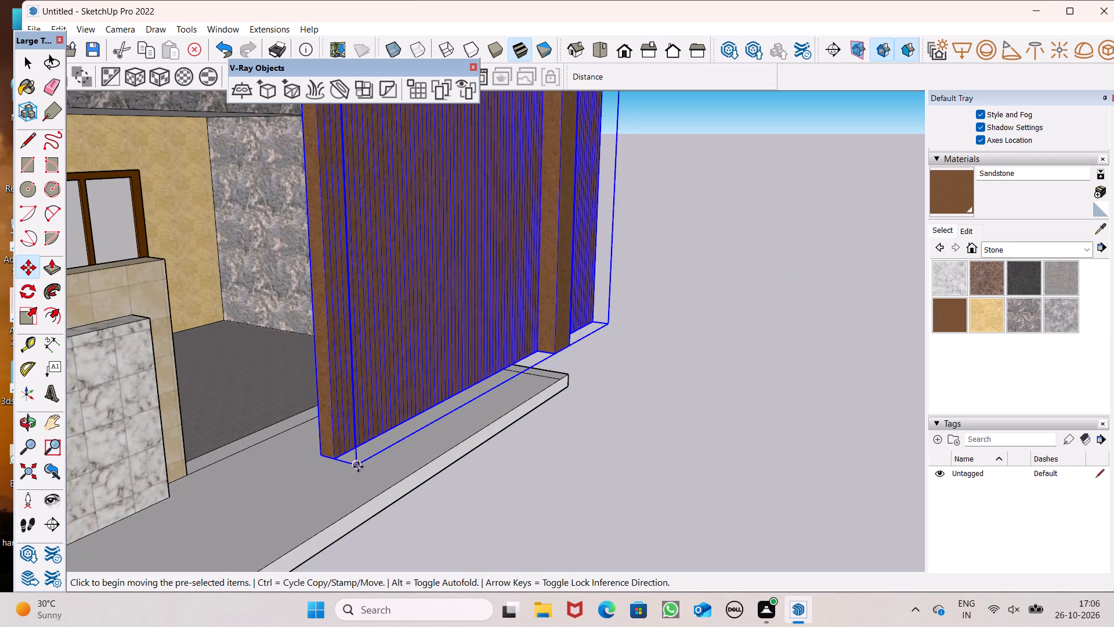
drag(358, 467, 193, 478)
scroll(339, 424, up, 1)
middle_drag(339, 424, 294, 441)
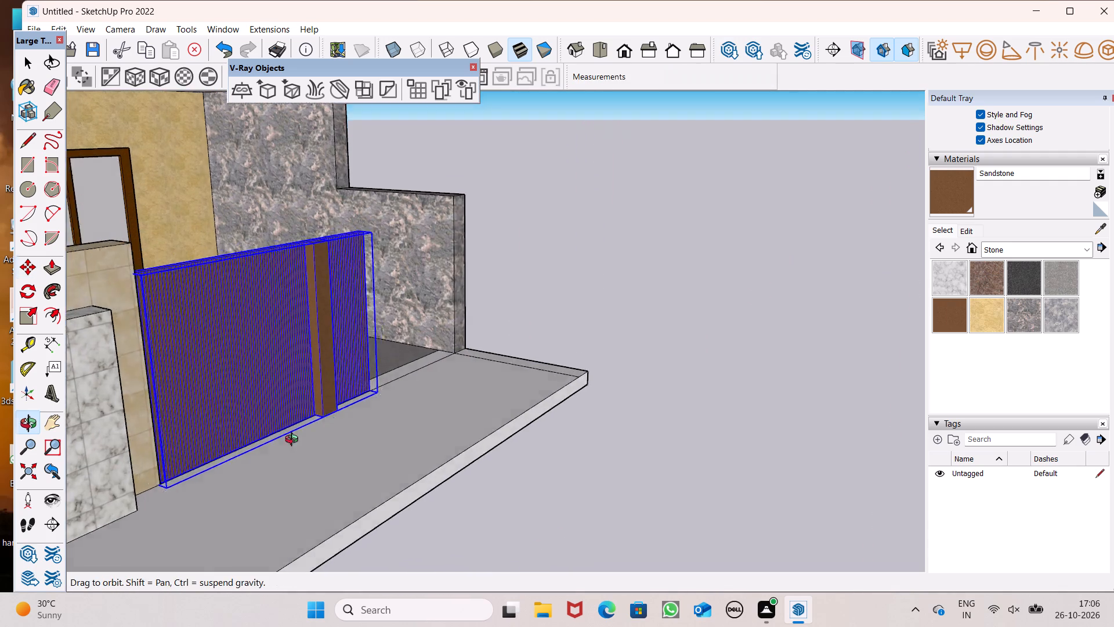
middle_drag(294, 441, 59, 449)
middle_drag(366, 347, 424, 317)
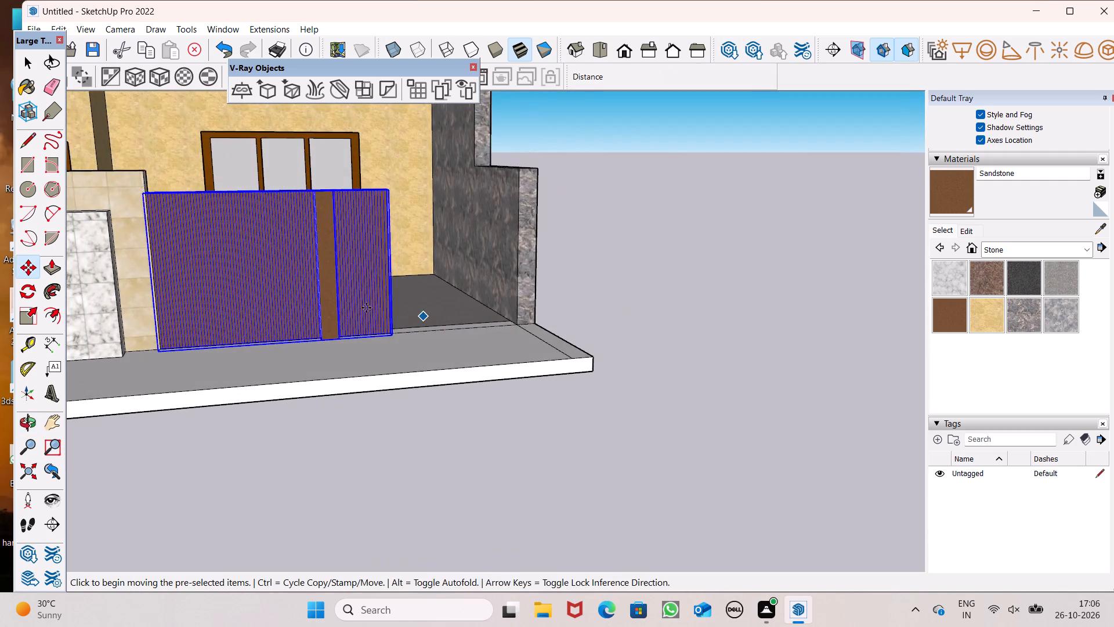
Scale the gate group lengthwise along the red axis until its free end meets the stone side wall, closing the front opening.
scroll(264, 296, up, 5)
middle_drag(542, 360, 348, 433)
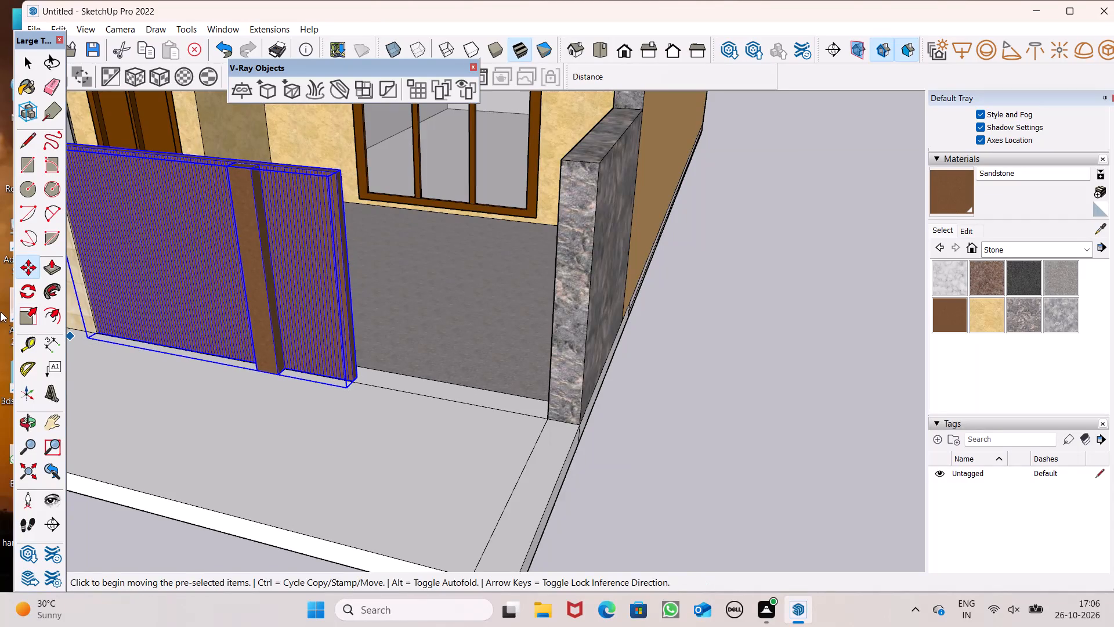
click(28, 311)
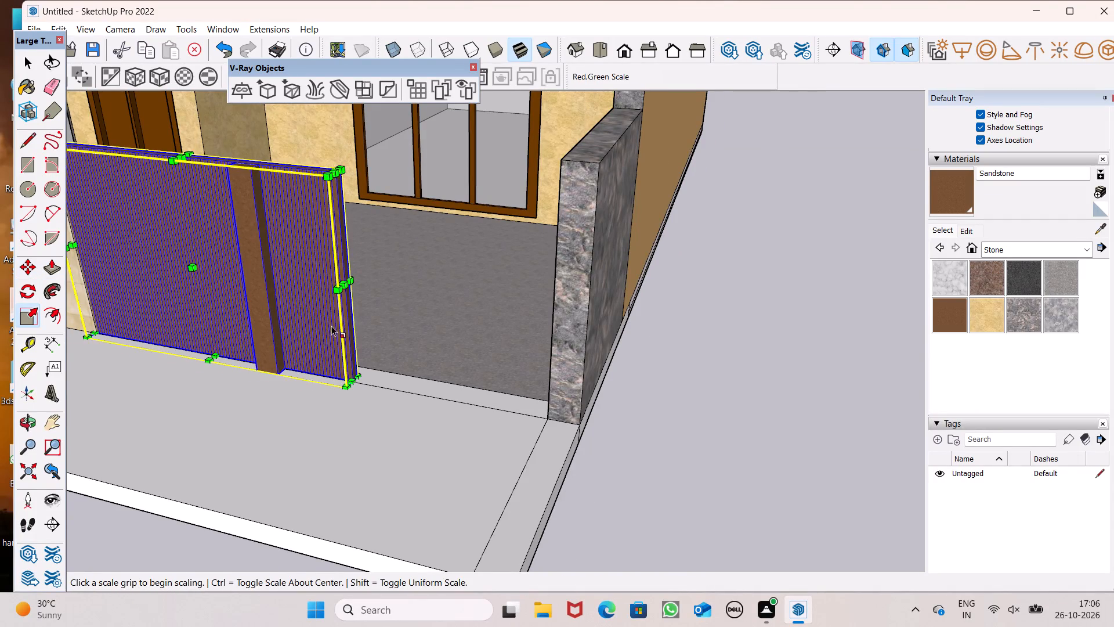
scroll(331, 326, up, 1)
middle_drag(331, 326, 274, 344)
scroll(305, 290, up, 2)
drag(303, 288, 471, 325)
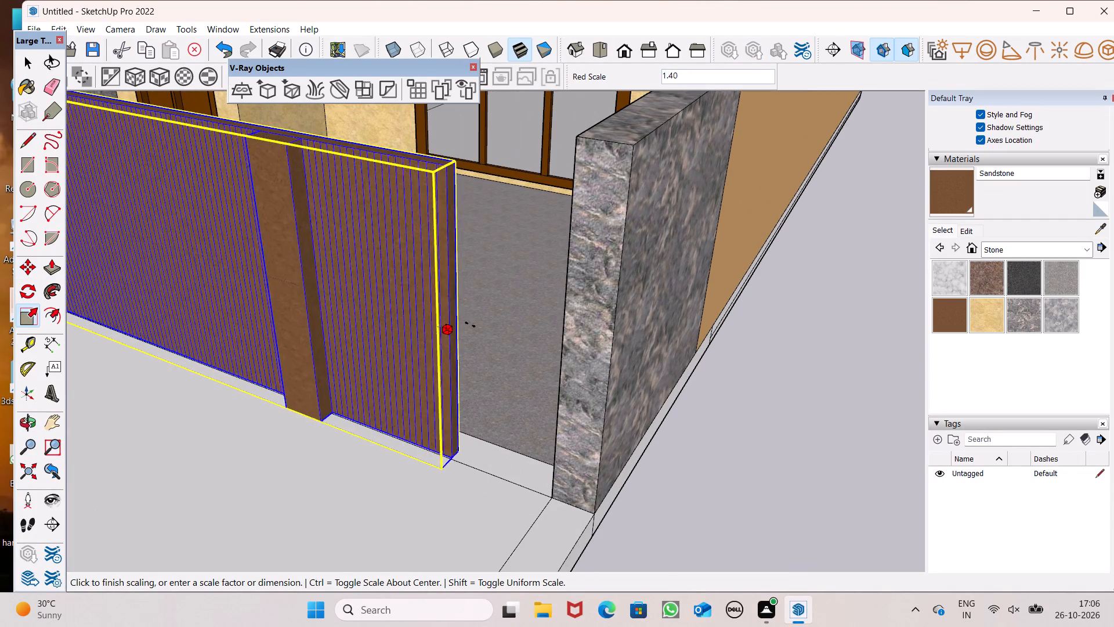
drag(471, 325, 565, 347)
middle_drag(653, 323, 678, 257)
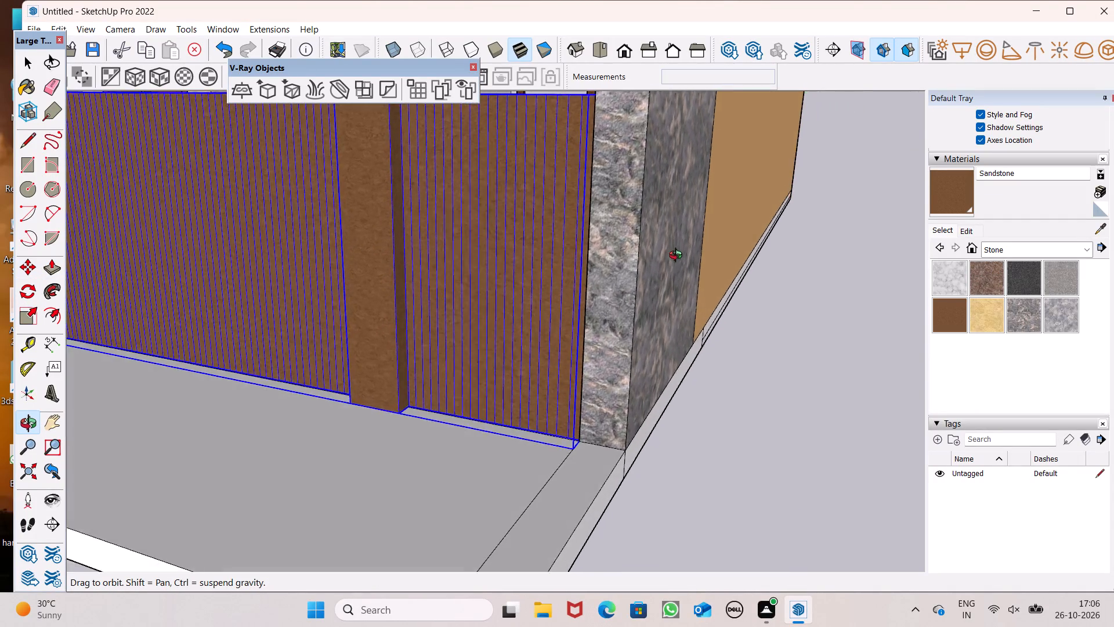
middle_drag(678, 257, 594, 371)
key(space)
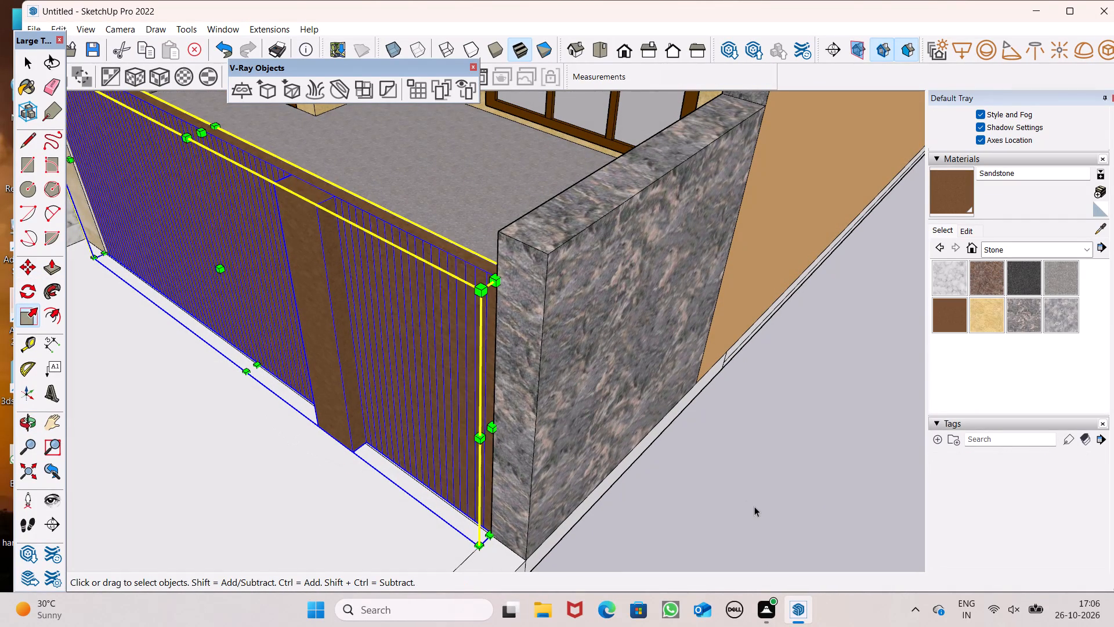
click(754, 506)
Examine the fitted gate close up and the house's whole front elevation from different angles and distances.
scroll(589, 475, down, 4)
middle_drag(437, 457, 707, 336)
scroll(707, 336, up, 1)
scroll(603, 349, down, 7)
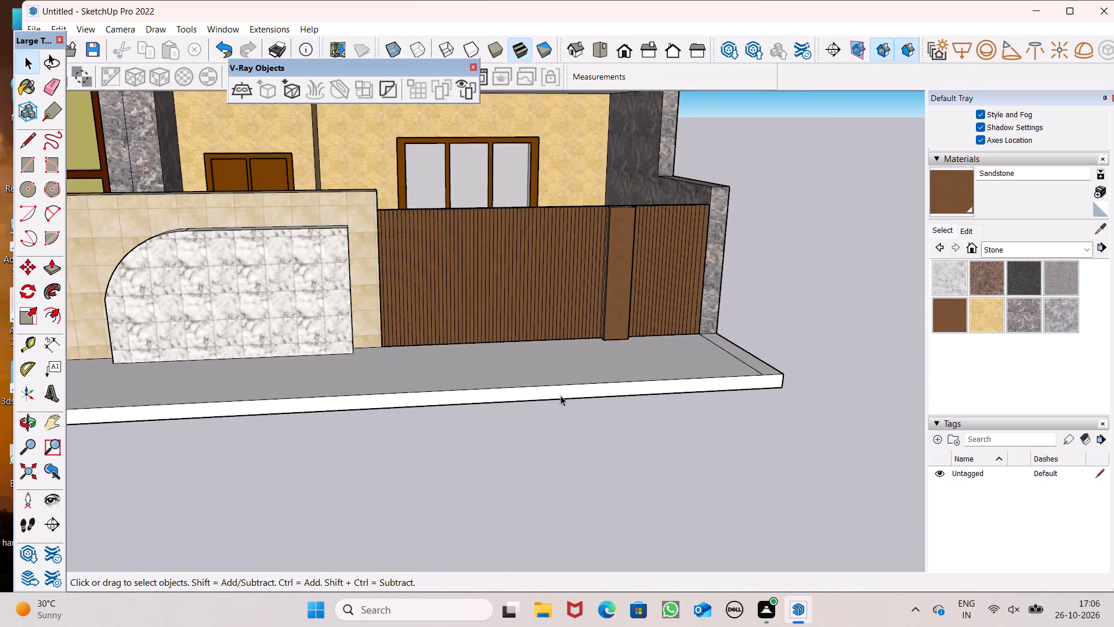
scroll(560, 395, down, 6)
middle_drag(541, 411, 554, 358)
scroll(541, 411, up, 1)
scroll(527, 392, down, 13)
middle_drag(519, 421, 438, 457)
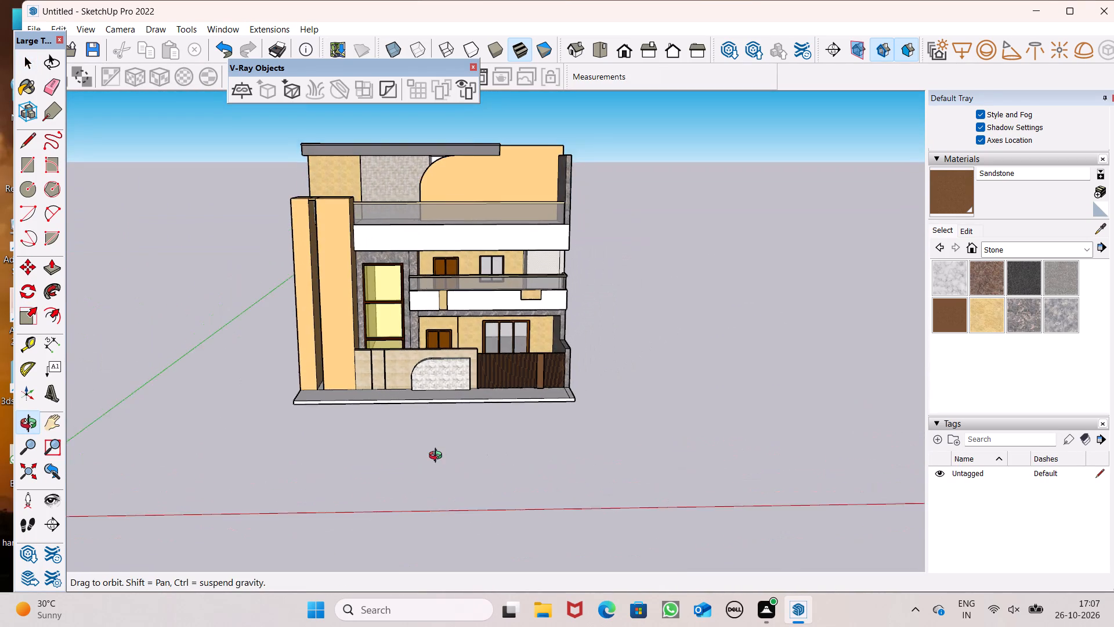
middle_drag(438, 457, 437, 457)
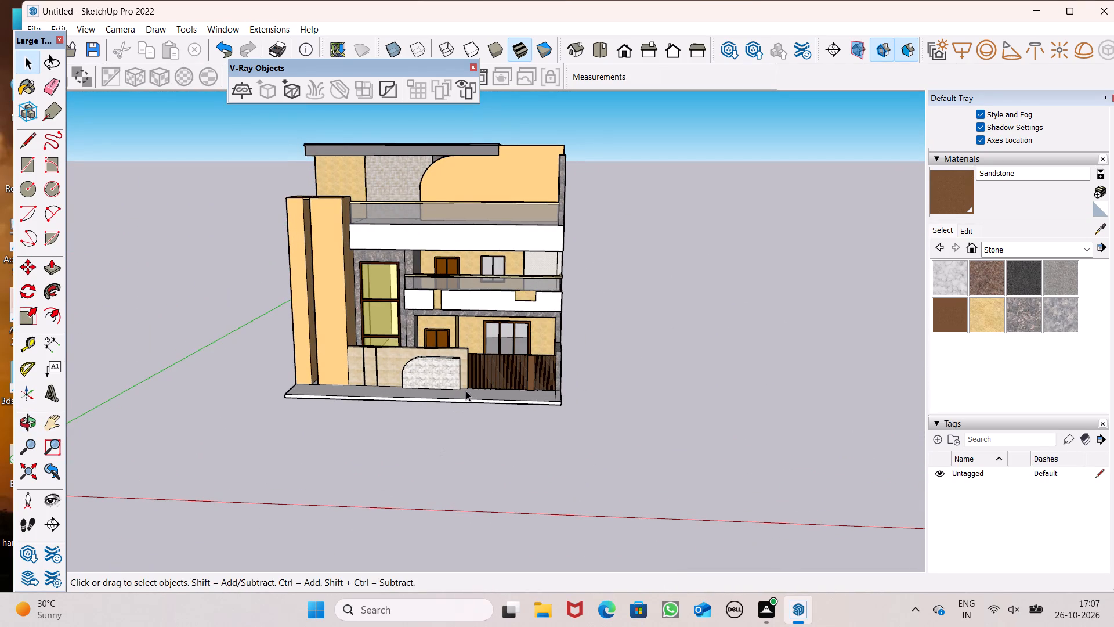
scroll(465, 337, up, 5)
scroll(468, 355, down, 5)
middle_drag(484, 379, 531, 312)
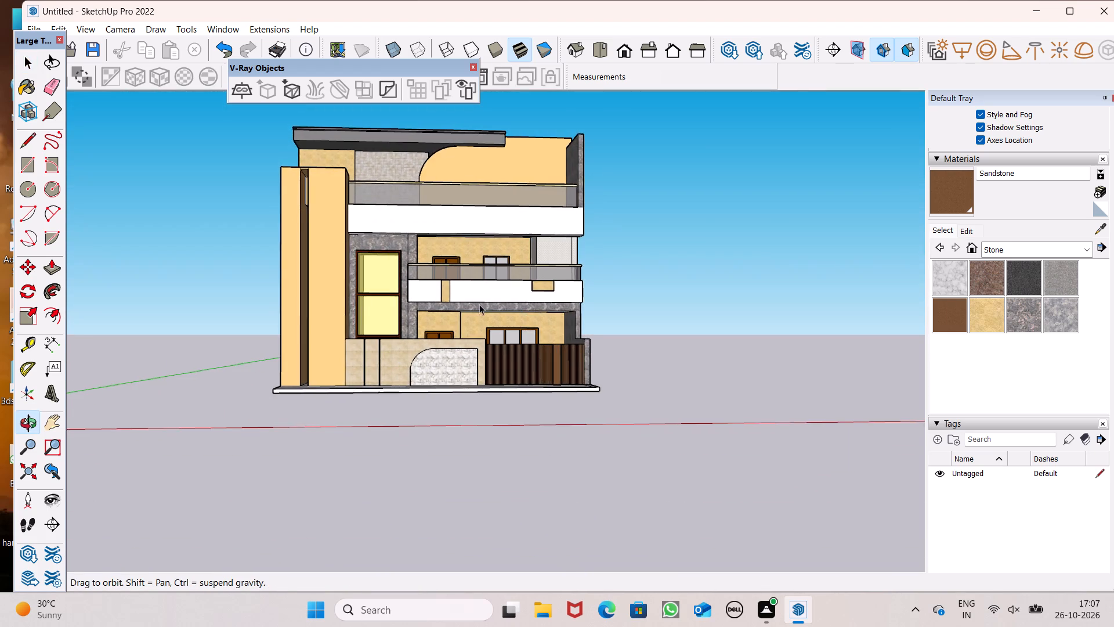
scroll(479, 304, down, 2)
scroll(407, 229, up, 5)
scroll(382, 288, down, 1)
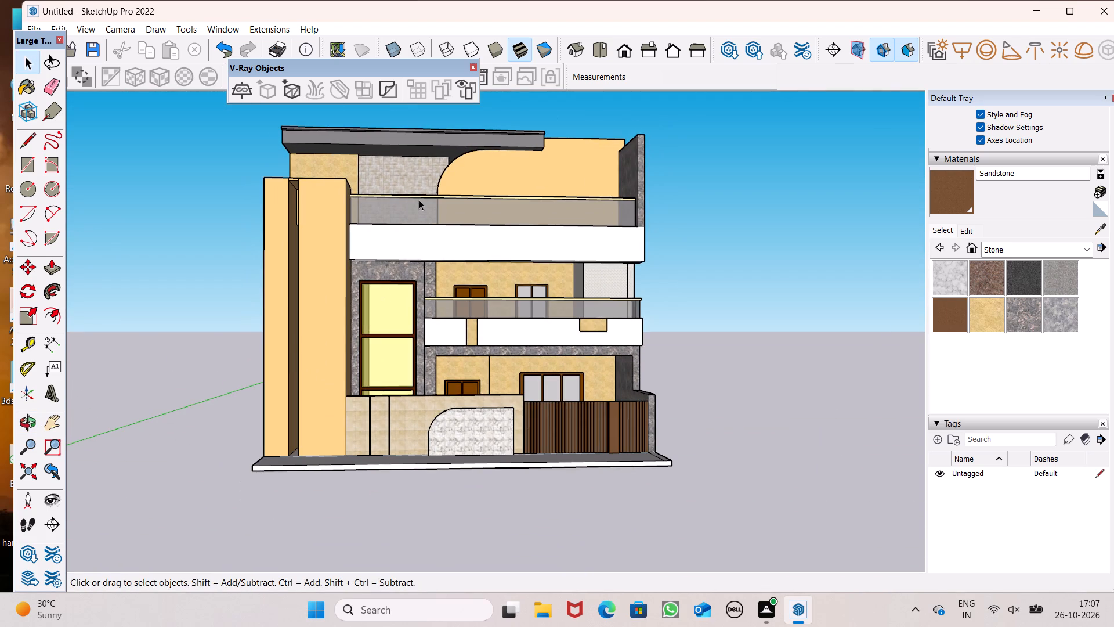
scroll(491, 193, down, 3)
scroll(569, 89, up, 7)
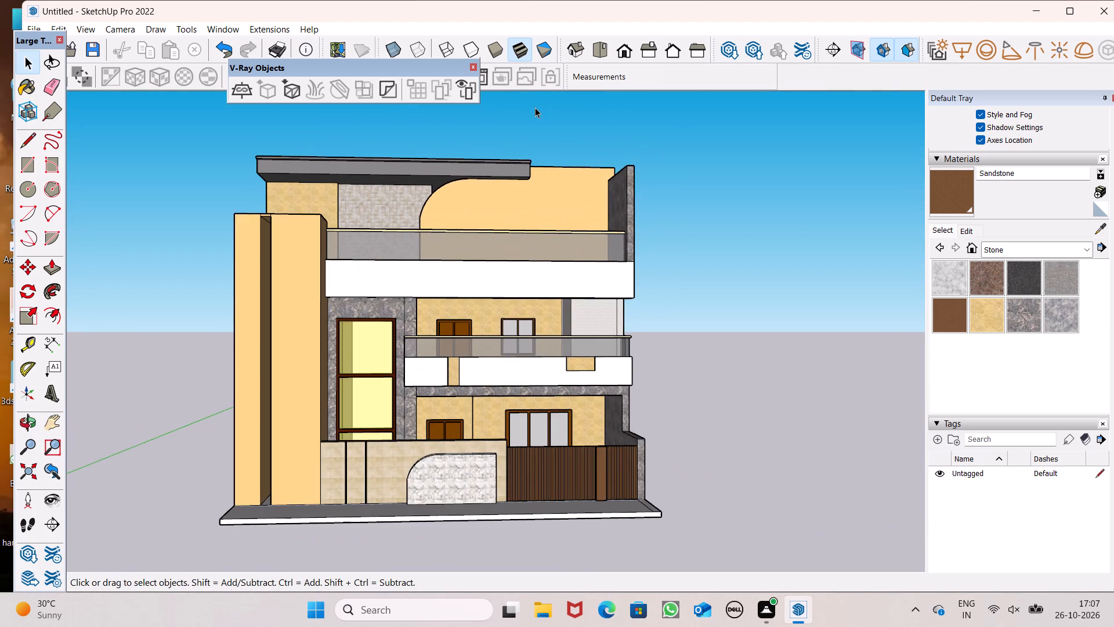
scroll(535, 107, up, 1)
scroll(533, 112, down, 1)
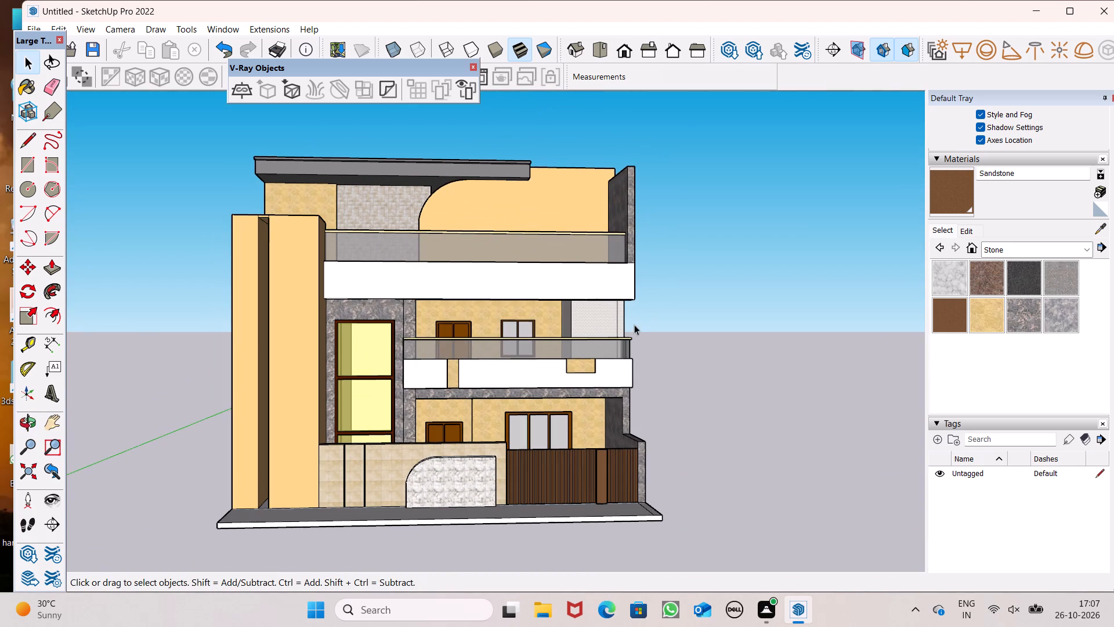
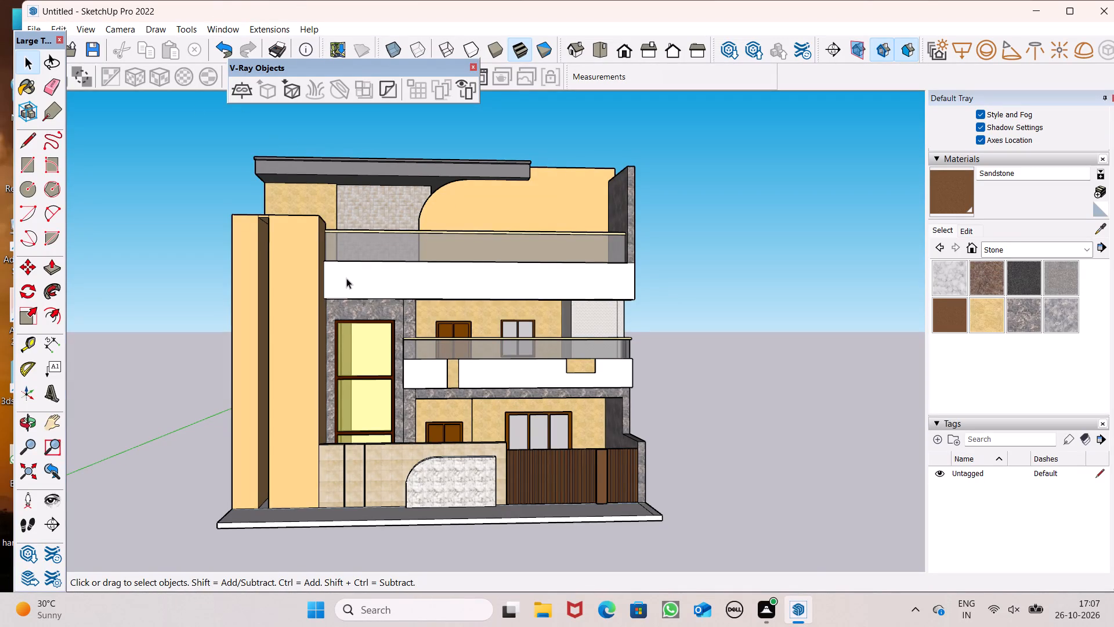
Erase the leftover edge on top of the front base slab at its right end, beside the gate.
scroll(371, 284, down, 3)
middle_drag(437, 362, 502, 503)
scroll(471, 312, down, 4)
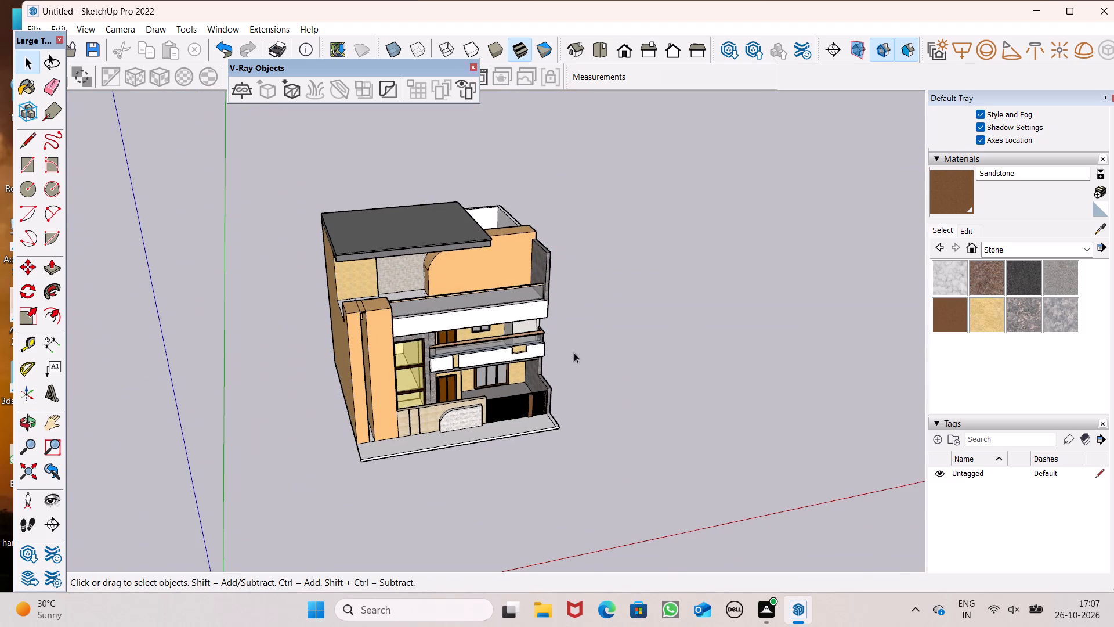
scroll(433, 452, up, 11)
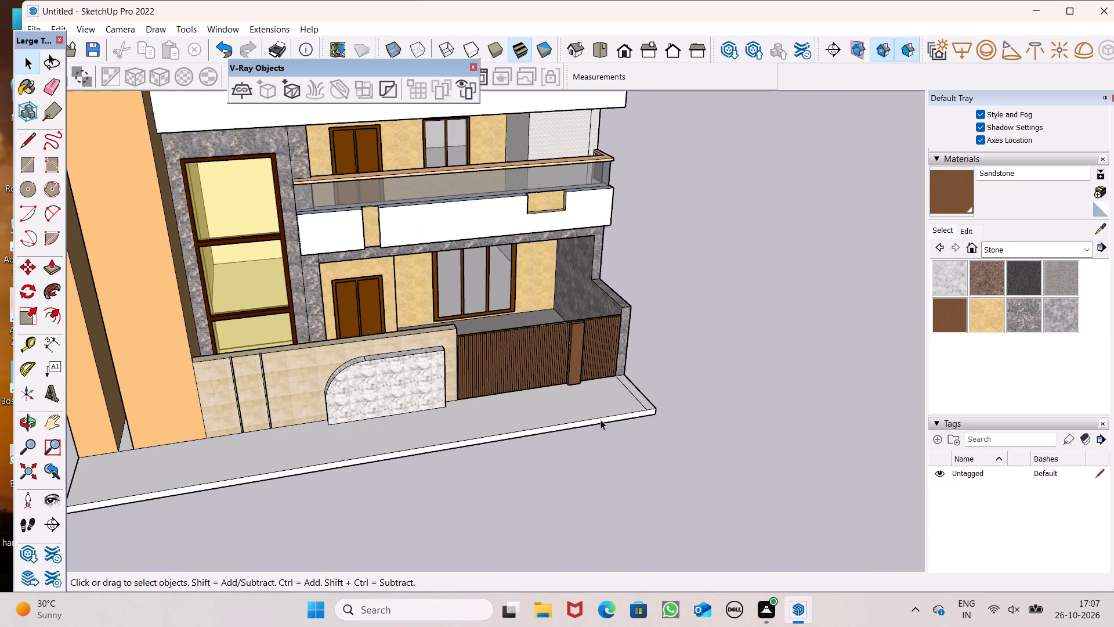
click(45, 85)
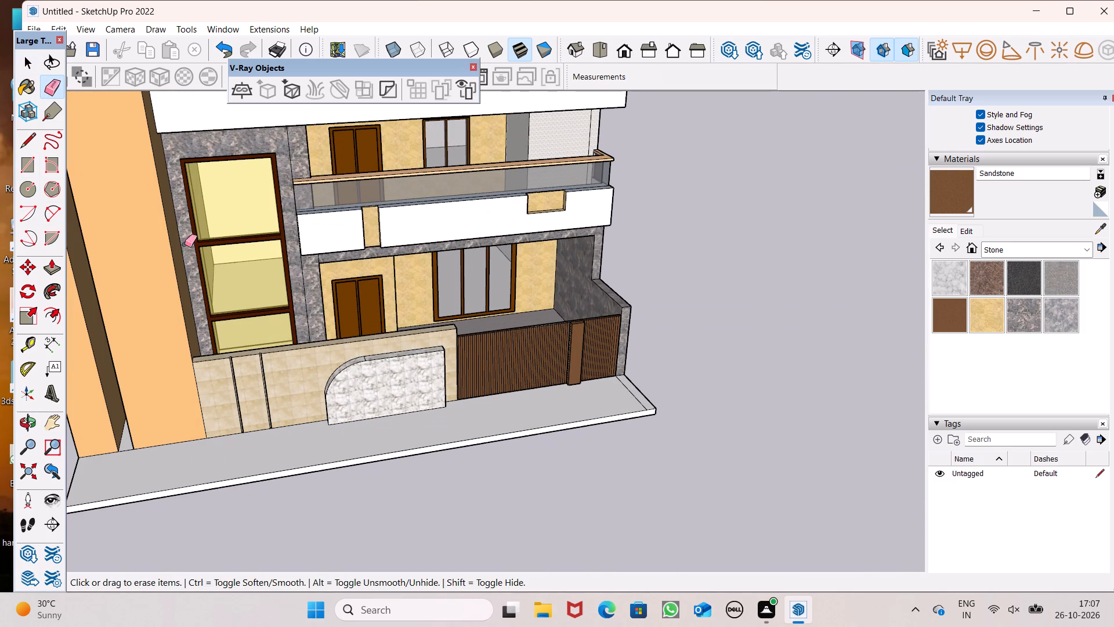
scroll(462, 353, up, 6)
drag(783, 449, 783, 442)
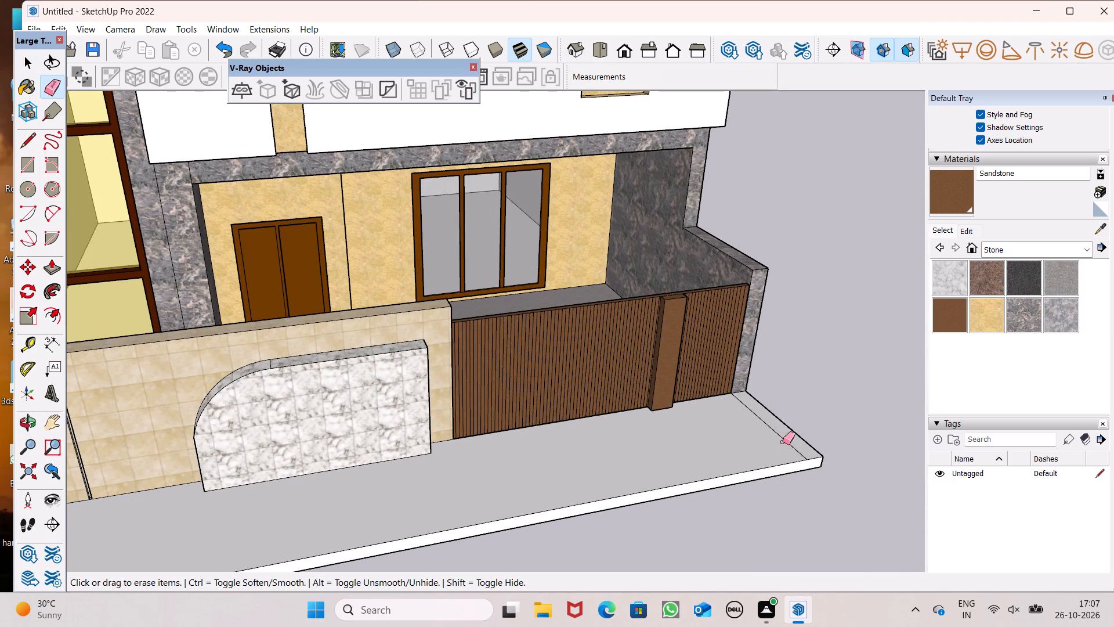
drag(783, 442, 778, 438)
Paint the front slab's top and front edge with Concrete Form 4x8 from the Asphalt and Concrete materials.
scroll(691, 204, down, 2)
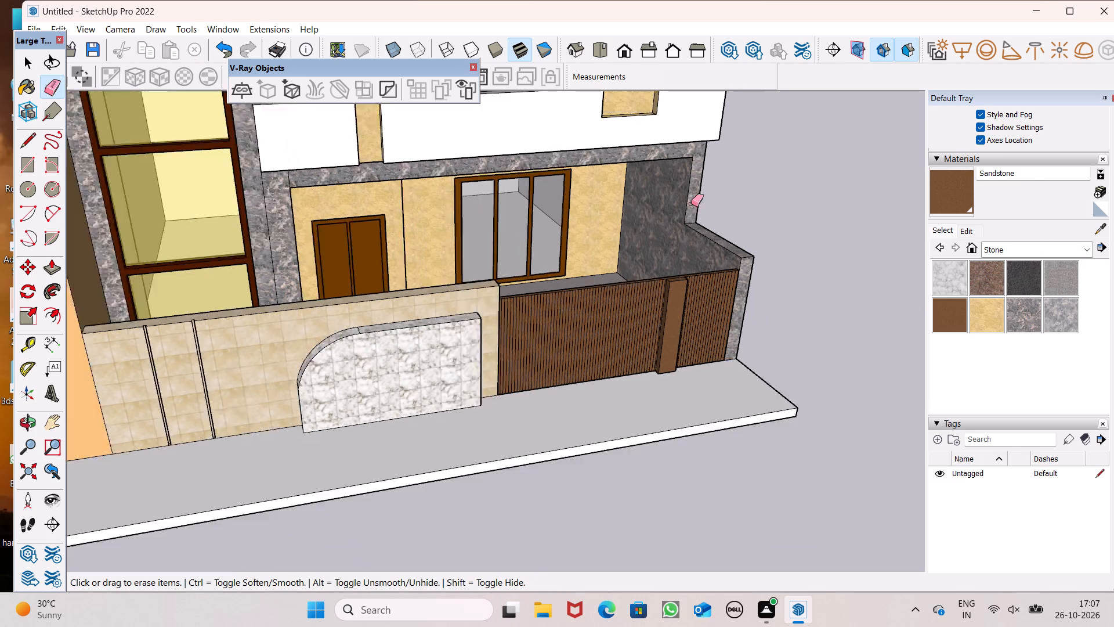
scroll(691, 204, down, 6)
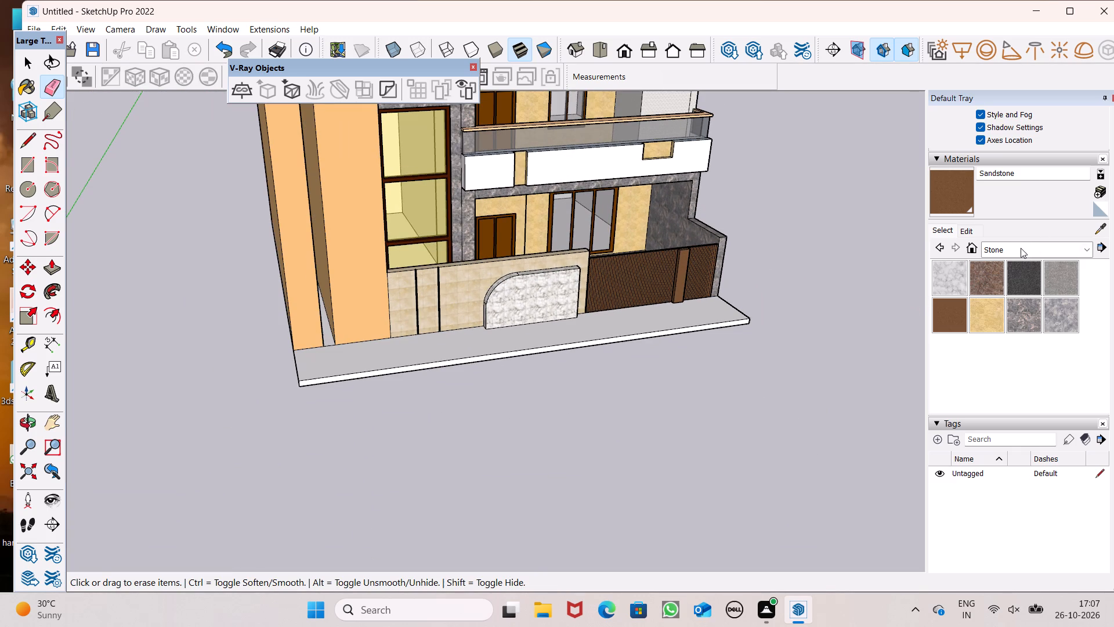
click(1021, 248)
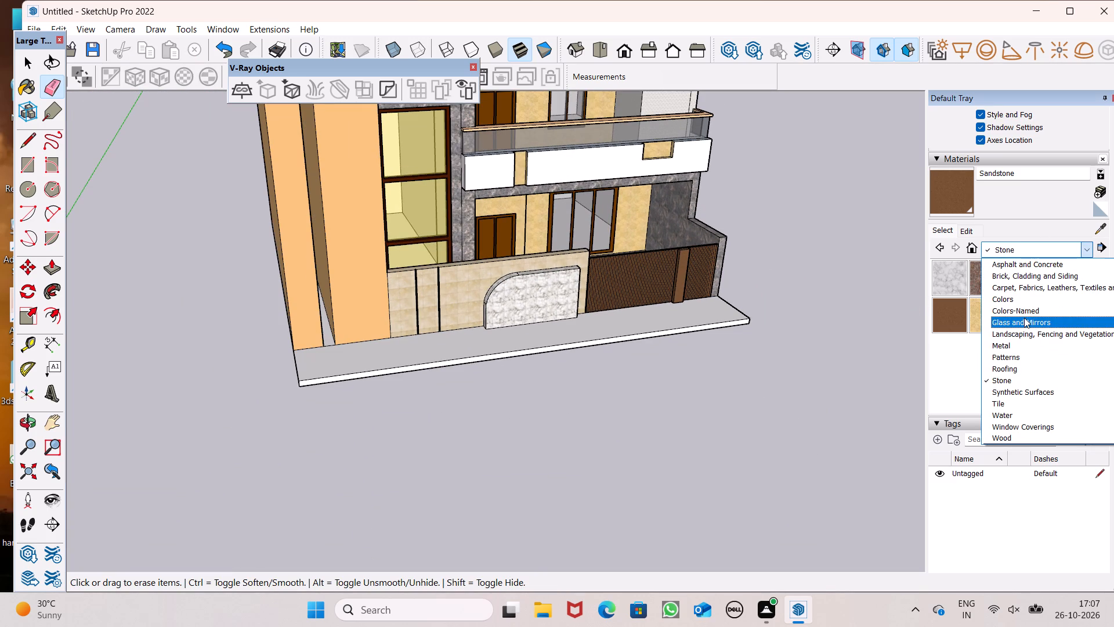
click(1040, 266)
click(976, 321)
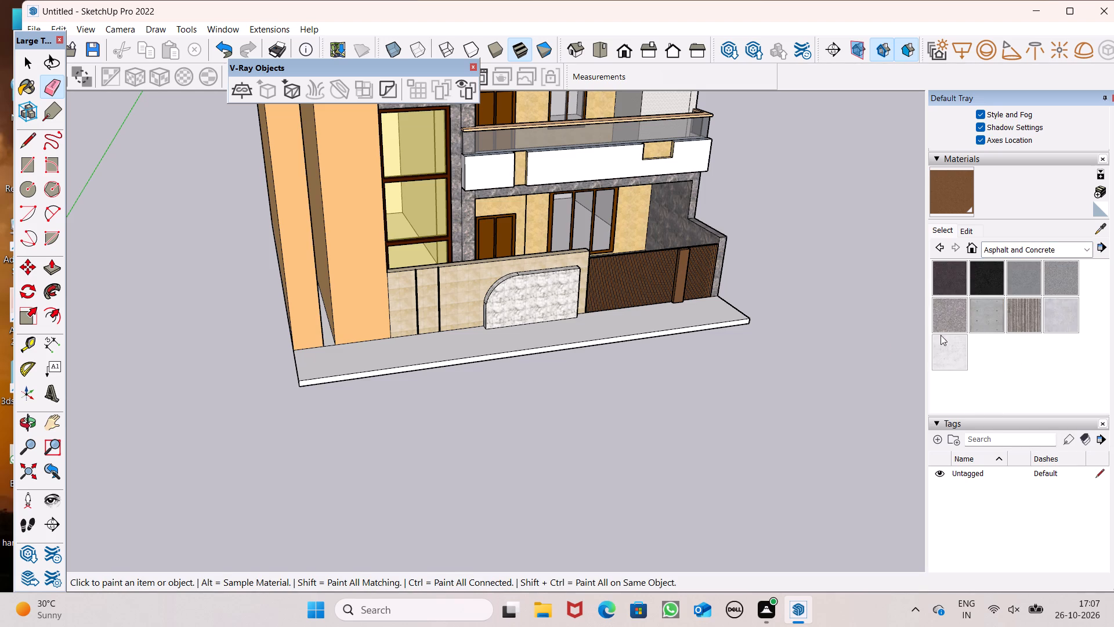
scroll(607, 381, up, 6)
click(471, 320)
scroll(469, 345, up, 6)
click(501, 312)
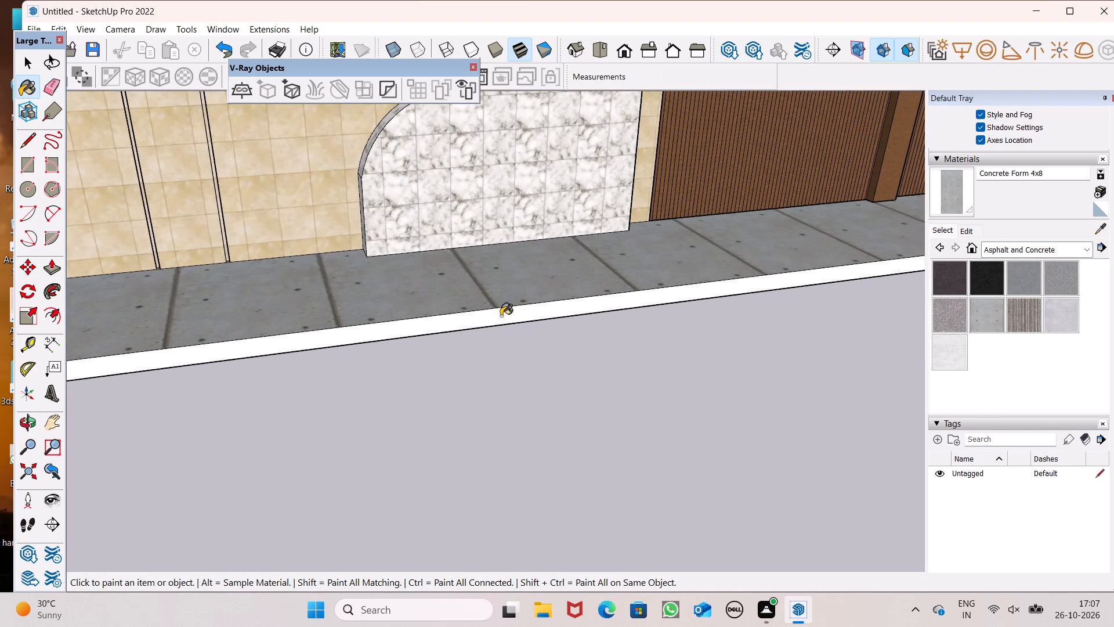
Apply Concrete Form 4x8 to the slab's edge faces along the left side of the house.
scroll(501, 316, down, 4)
middle_drag(547, 345, 868, 241)
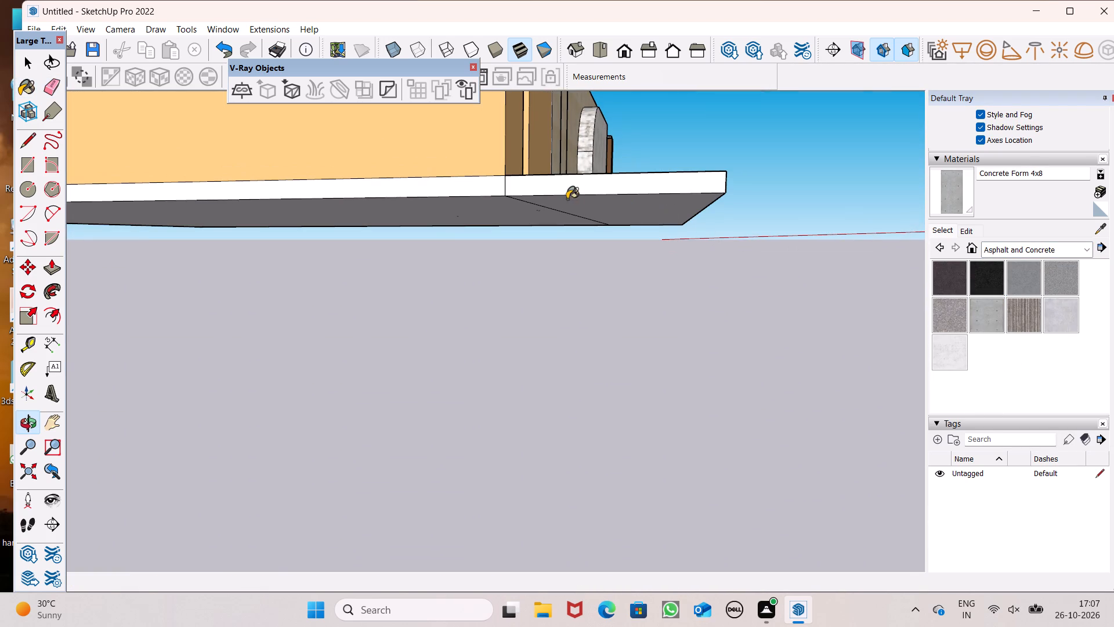
click(559, 197)
click(435, 199)
click(467, 182)
drag(489, 184, 522, 180)
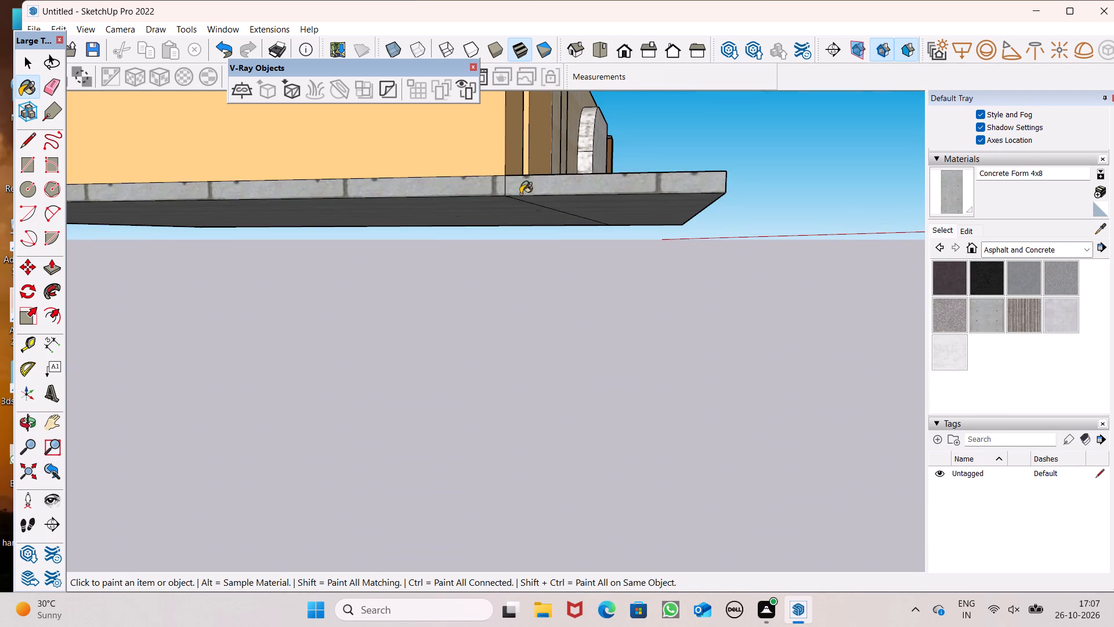
Apply Concrete Form 4x8 to all the slab's edge faces along the right side of the house, including the front end piece.
scroll(703, 229, down, 5)
middle_drag(909, 290, 276, 392)
scroll(560, 315, down, 2)
middle_drag(616, 266, 531, 212)
scroll(591, 265, up, 2)
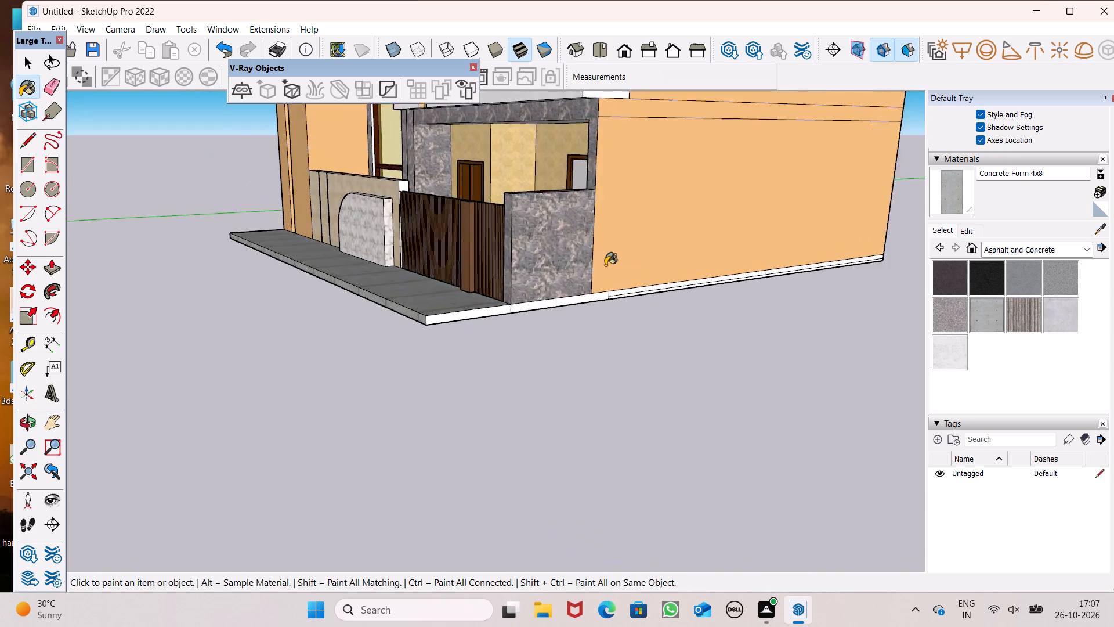
scroll(605, 265, up, 10)
drag(619, 321, 623, 330)
click(624, 331)
drag(576, 330, 582, 330)
click(619, 330)
click(619, 320)
scroll(624, 322, down, 5)
scroll(381, 381, up, 5)
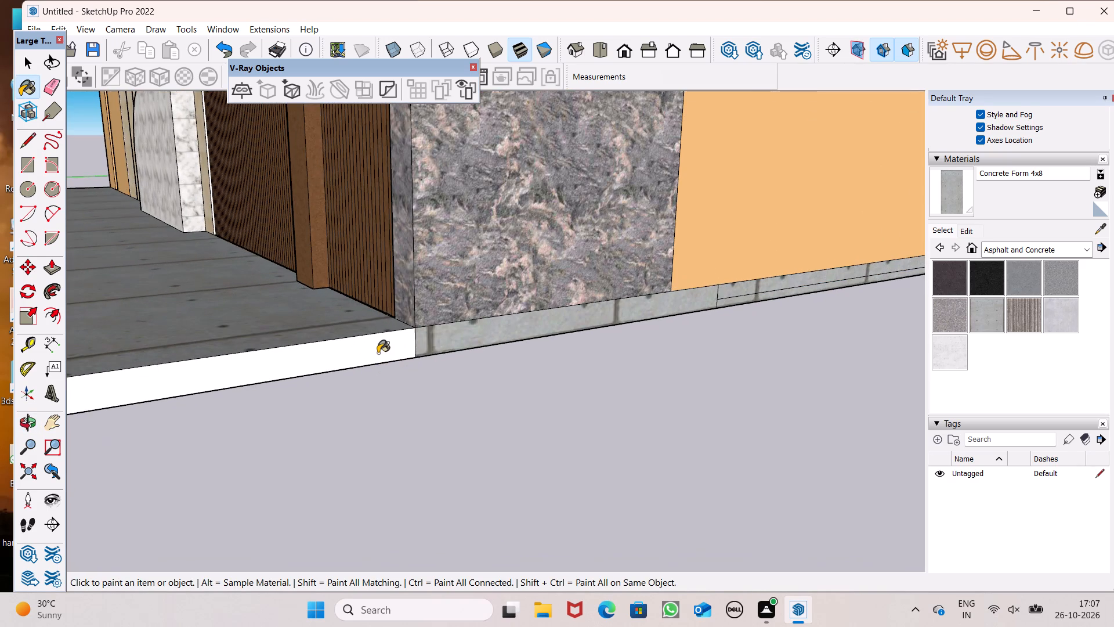
click(378, 352)
Erase the horizontal seam lines dividing the slab's edge on the rear and right sides of the house.
middle_drag(446, 354, 632, 100)
scroll(632, 100, up, 1)
scroll(570, 265, down, 6)
scroll(559, 322, down, 6)
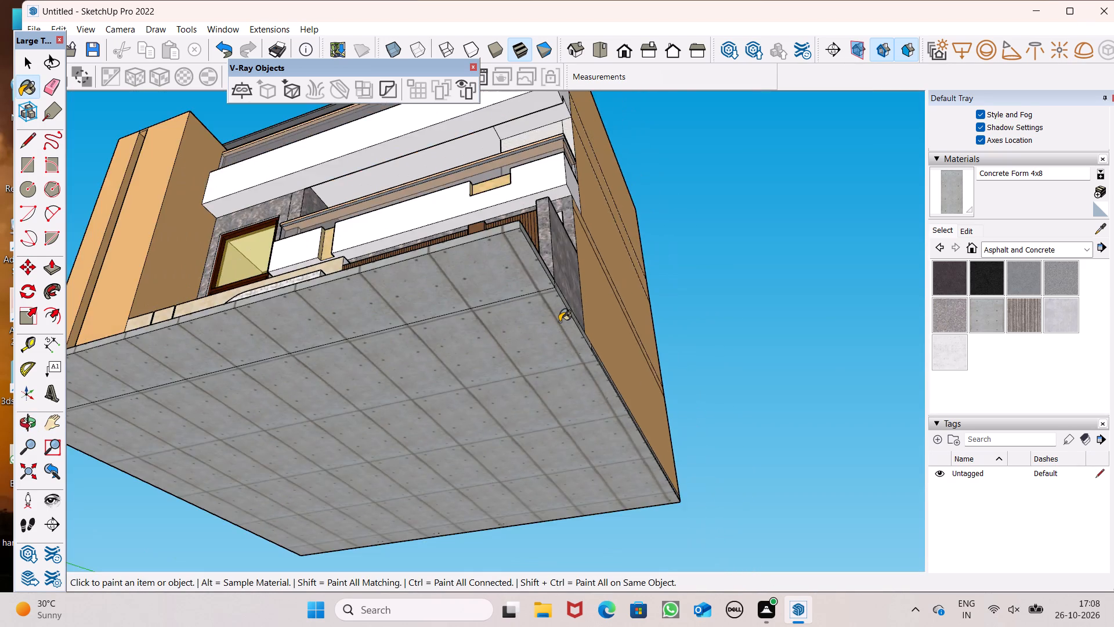
middle_drag(483, 372, 0, 481)
scroll(0, 483, up, 1)
middle_drag(511, 442, 317, 432)
scroll(317, 432, up, 8)
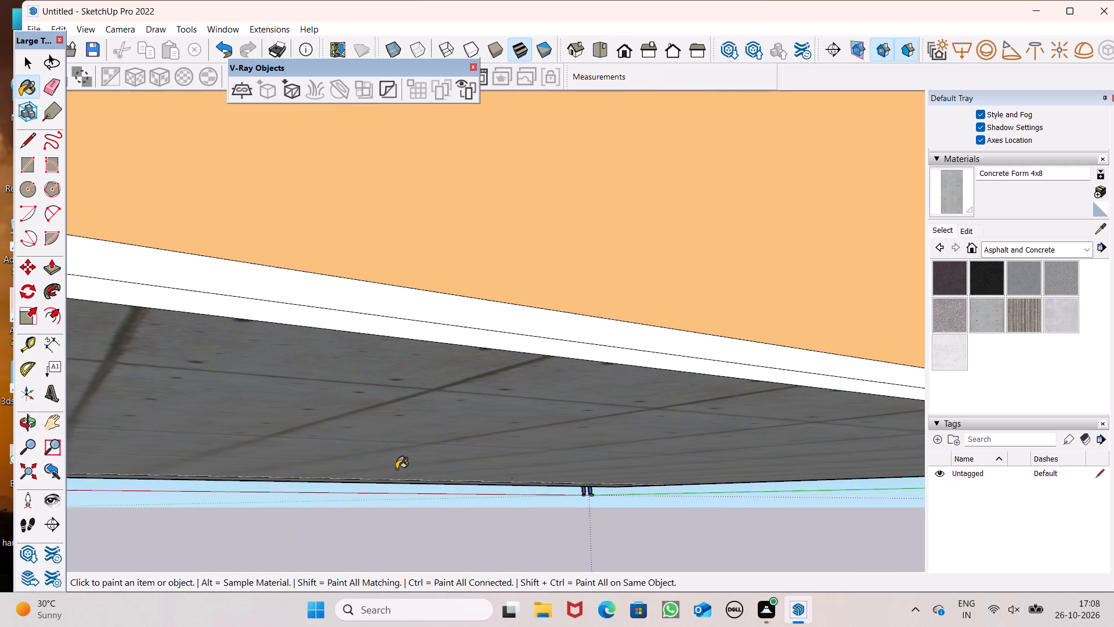
scroll(241, 303, down, 7)
scroll(121, 217, up, 1)
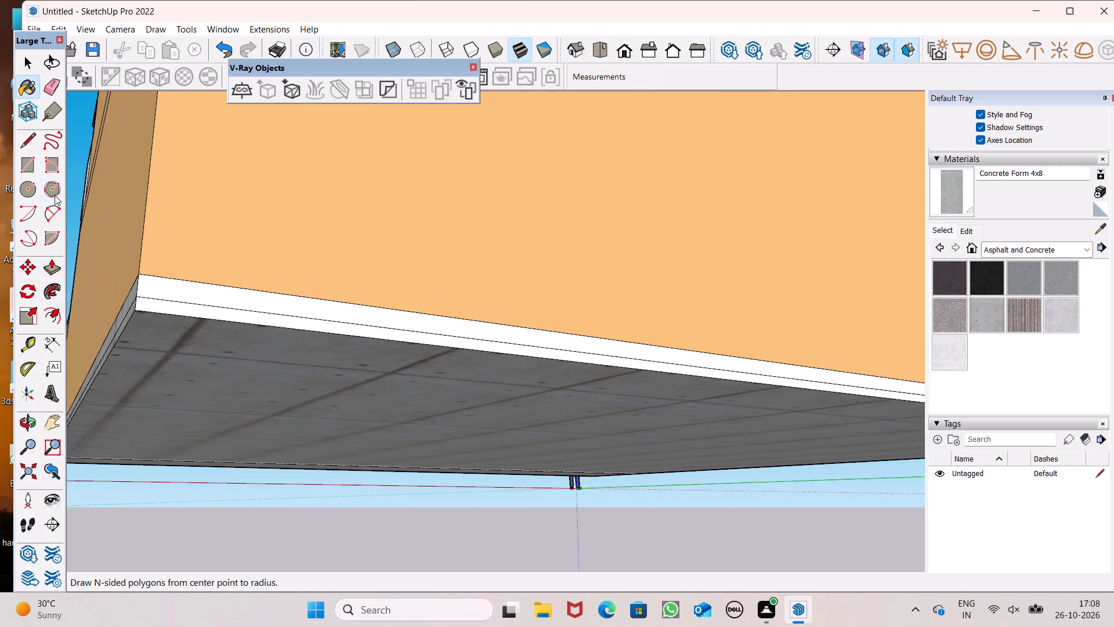
click(49, 84)
scroll(70, 229, up, 5)
scroll(144, 317, up, 6)
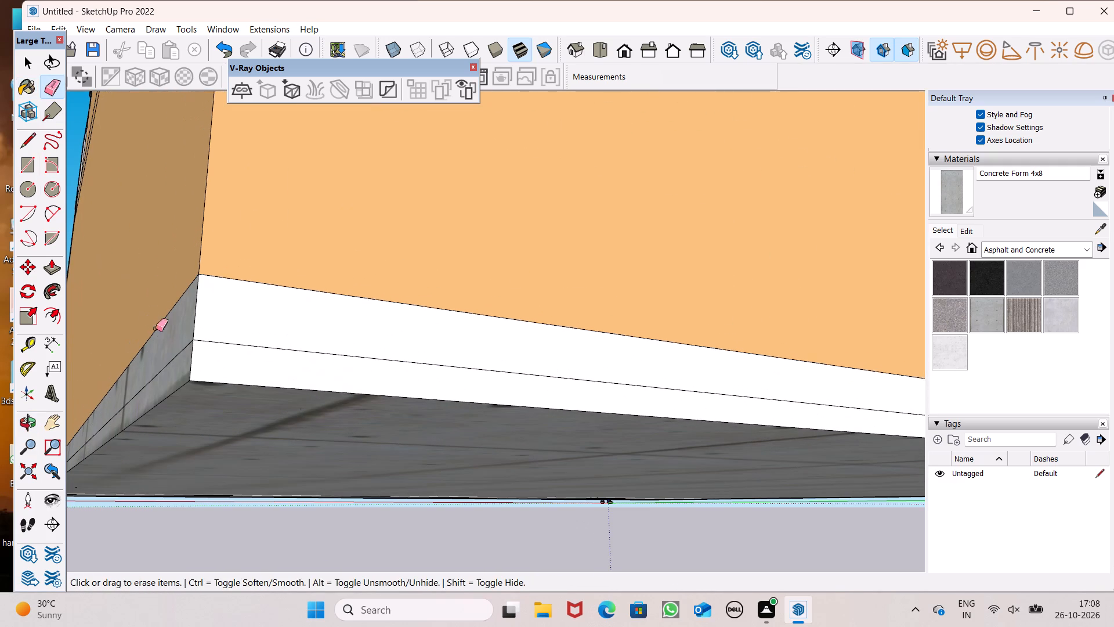
drag(172, 352, 174, 361)
drag(205, 354, 209, 343)
drag(187, 349, 186, 356)
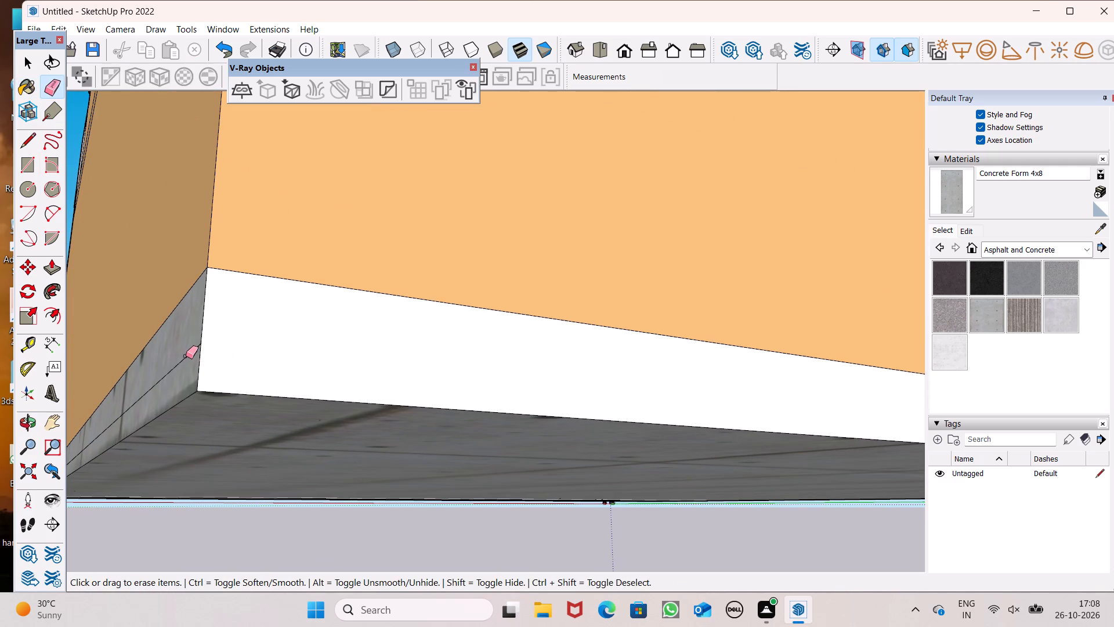
drag(186, 356, 185, 358)
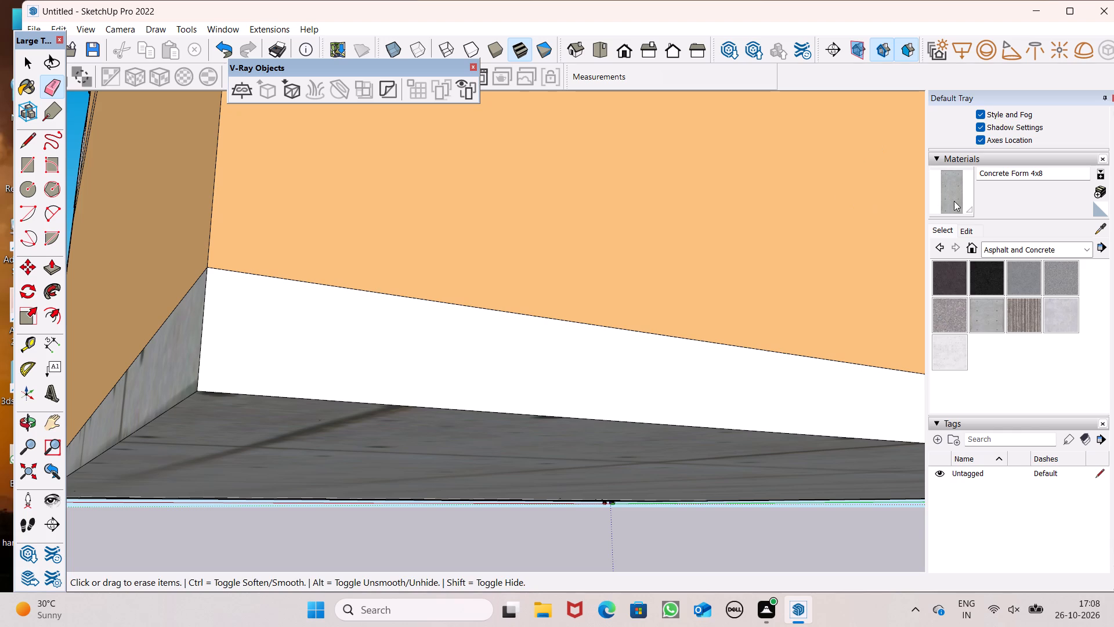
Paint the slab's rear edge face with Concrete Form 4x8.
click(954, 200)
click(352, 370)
Erase the vertical seam separating the unpainted patch from the rest of the slab's rear edge near the corner.
scroll(299, 318, down, 12)
middle_drag(400, 349, 162, 362)
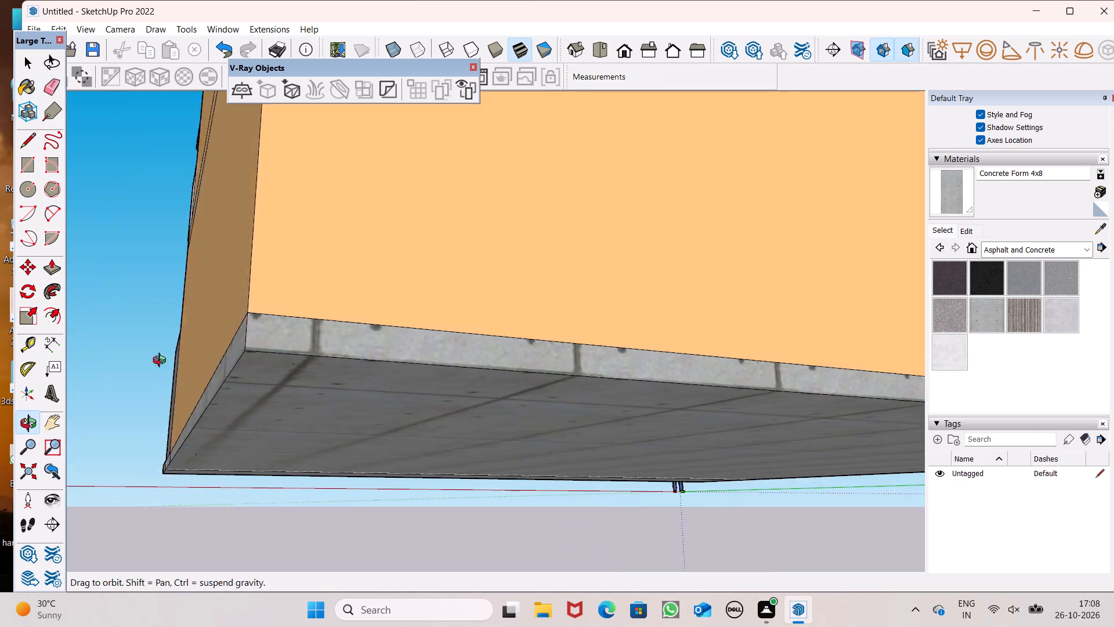
middle_drag(162, 362, 0, 395)
scroll(149, 288, down, 20)
scroll(149, 288, down, 10)
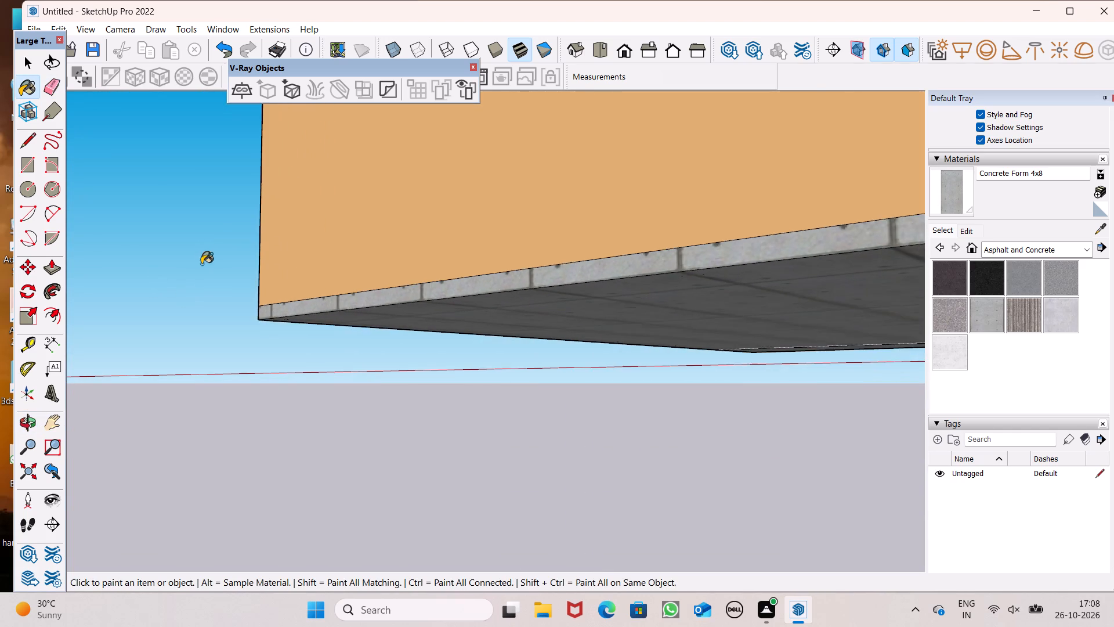
scroll(249, 288, down, 18)
middle_drag(198, 322, 193, 325)
scroll(322, 301, up, 7)
scroll(515, 233, down, 7)
scroll(515, 355, up, 1)
scroll(693, 55, up, 6)
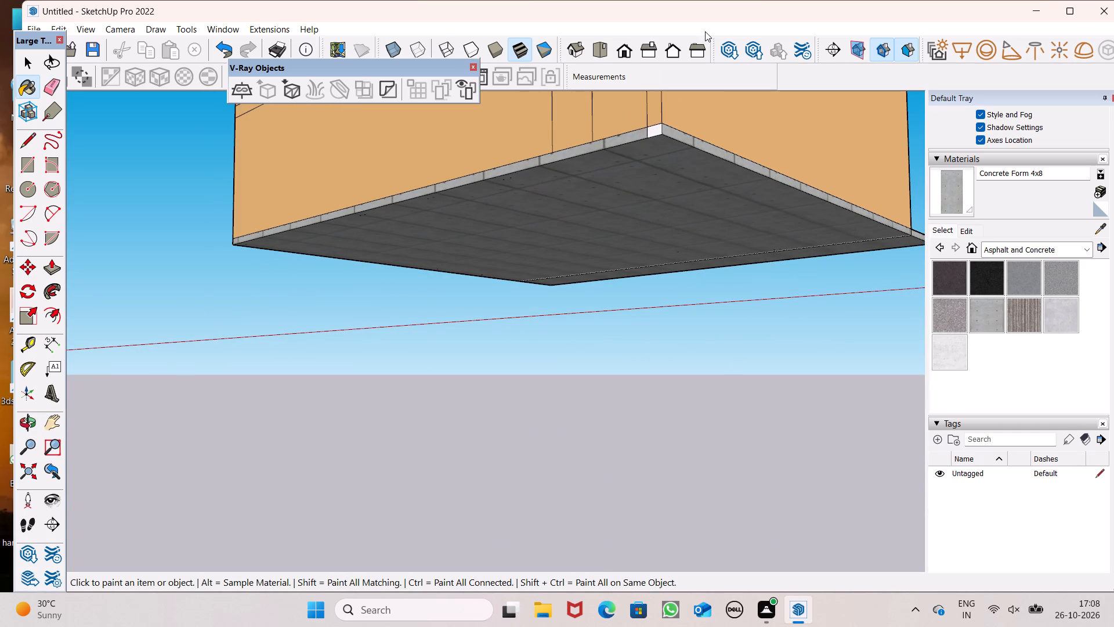
scroll(705, 31, up, 1)
scroll(681, 124, up, 15)
scroll(613, 121, up, 7)
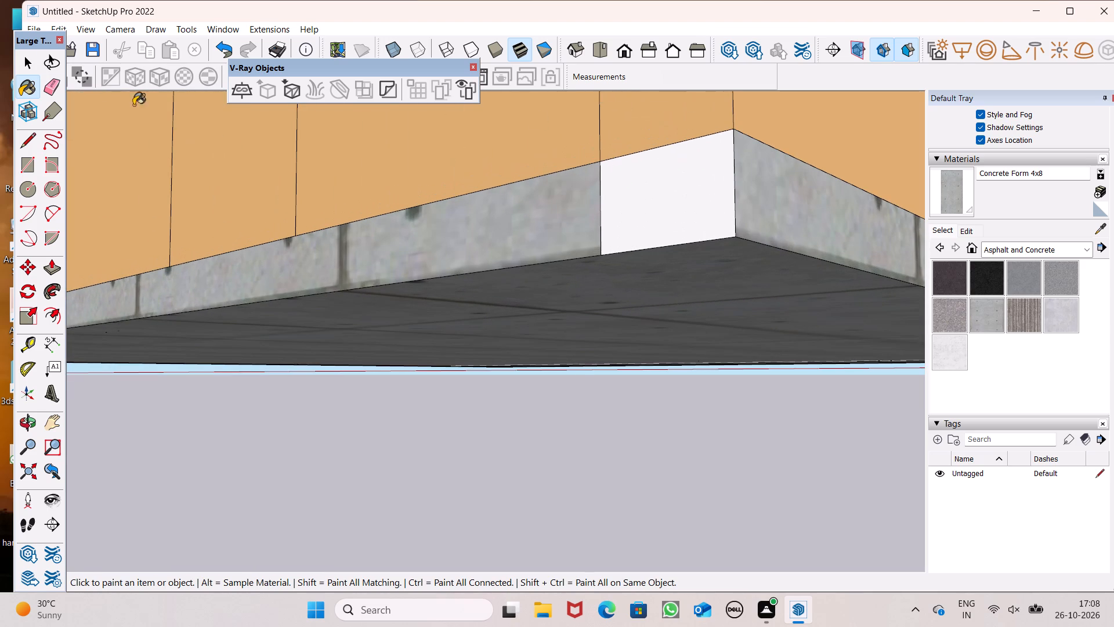
click(48, 78)
drag(603, 193, 598, 197)
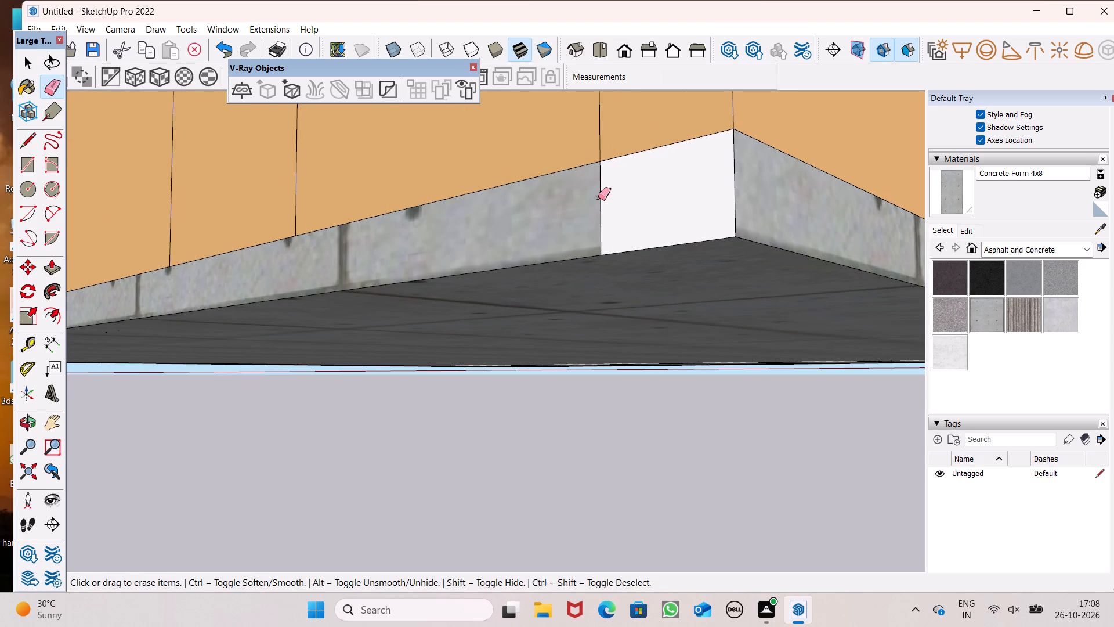
drag(598, 197, 594, 199)
scroll(622, 182, down, 5)
drag(605, 210, 611, 212)
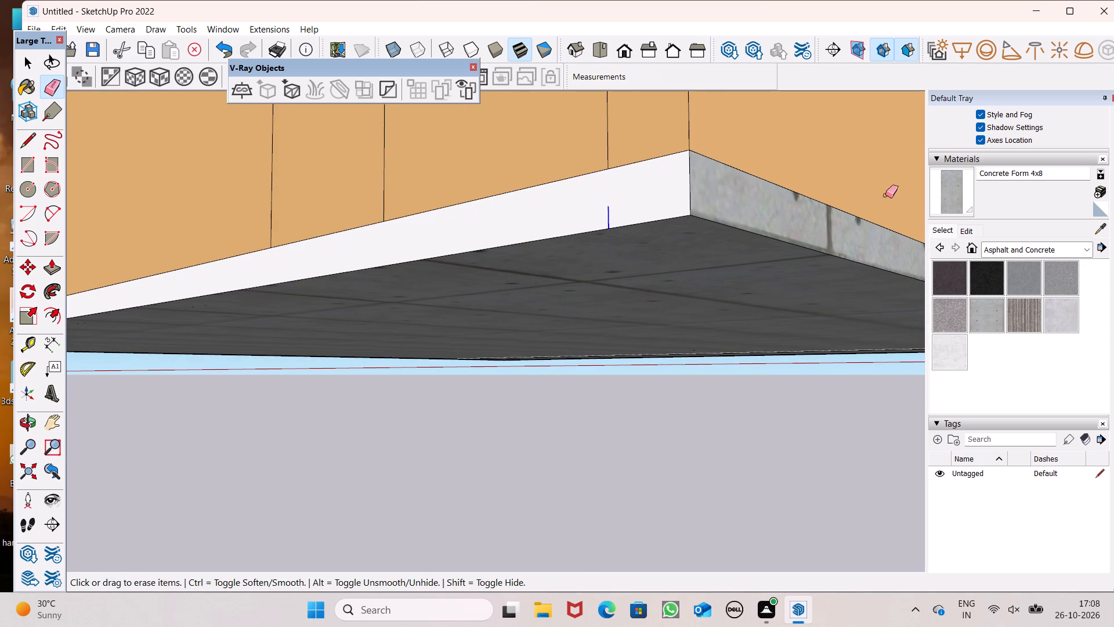
Paint the merged rear edge face of the slab with Concrete Form 4x8.
drag(961, 202, 936, 206)
click(642, 212)
Examine the painted slab and the overall front elevation of the house.
scroll(578, 195, down, 6)
middle_drag(680, 268, 213, 430)
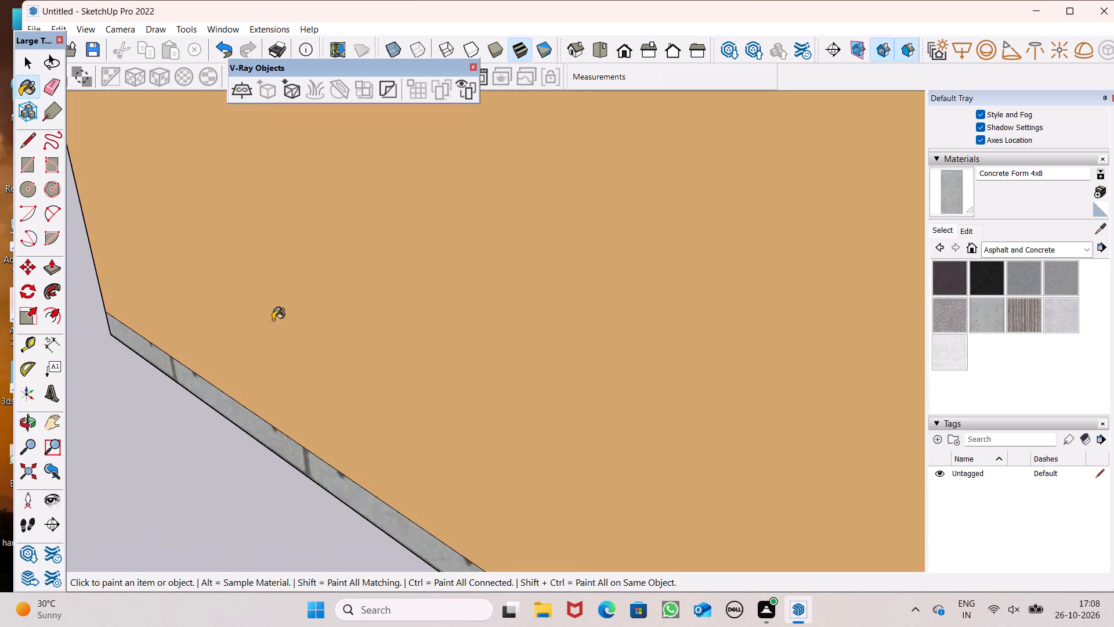
scroll(274, 304, down, 20)
scroll(274, 304, down, 6)
middle_drag(396, 299, 111, 272)
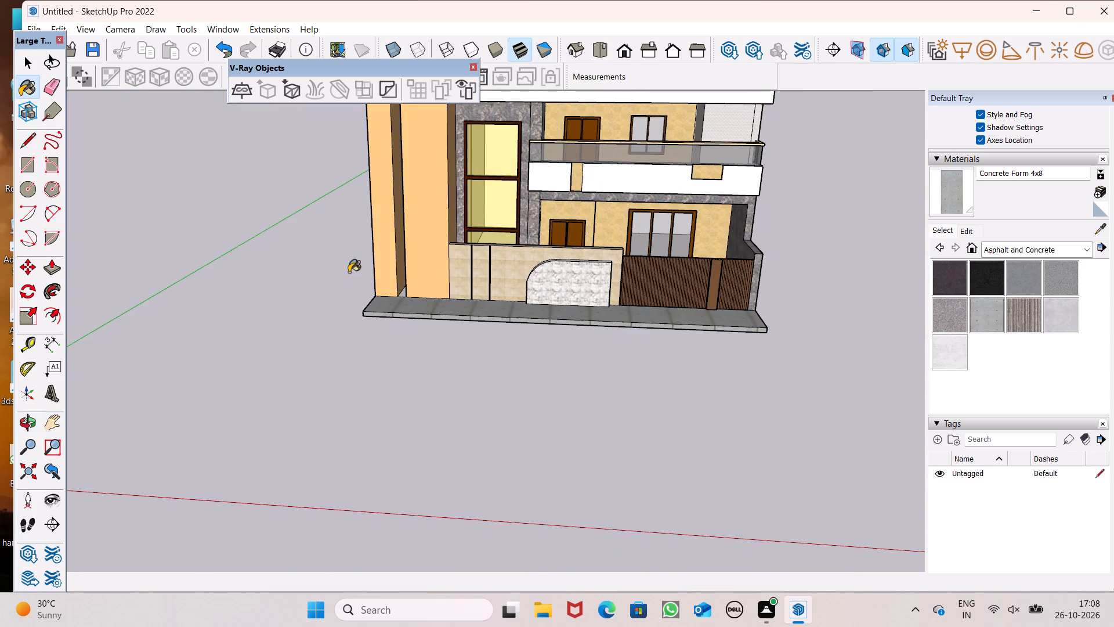
middle_drag(432, 330, 445, 297)
scroll(431, 397, down, 5)
scroll(459, 319, down, 6)
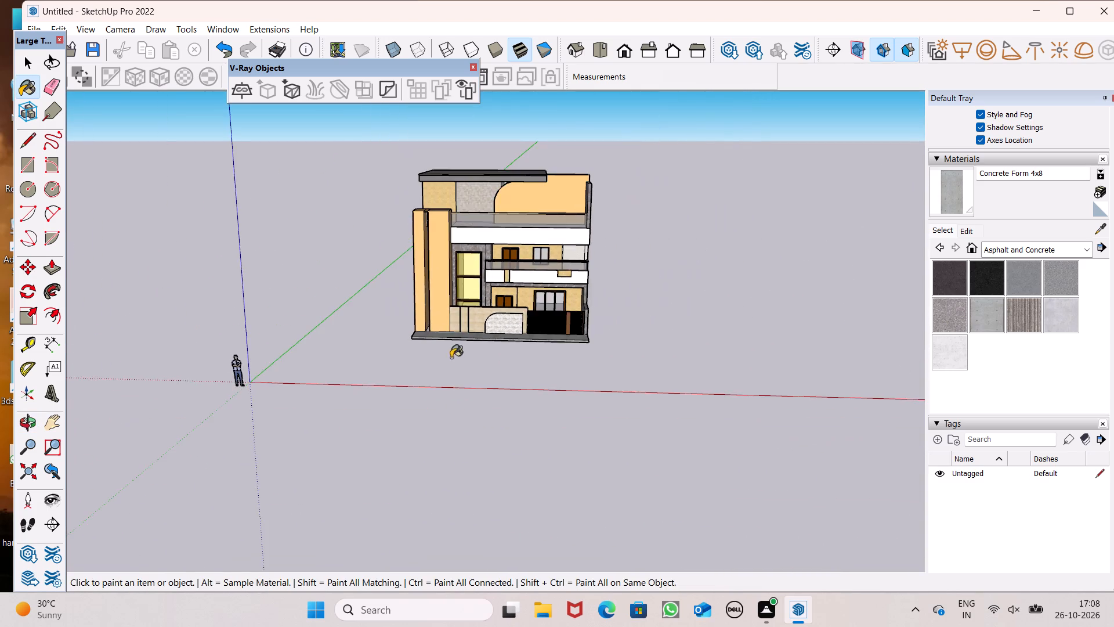
scroll(468, 238, up, 7)
scroll(530, 218, up, 1)
middle_drag(532, 220, 535, 201)
scroll(487, 165, up, 1)
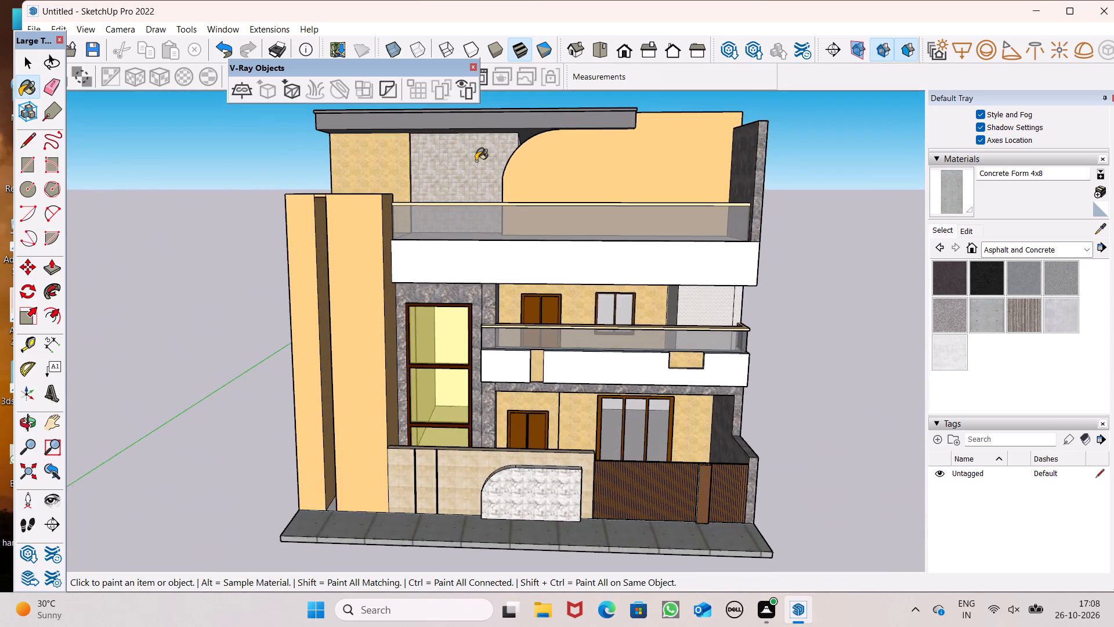
scroll(476, 161, down, 1)
scroll(485, 118, up, 1)
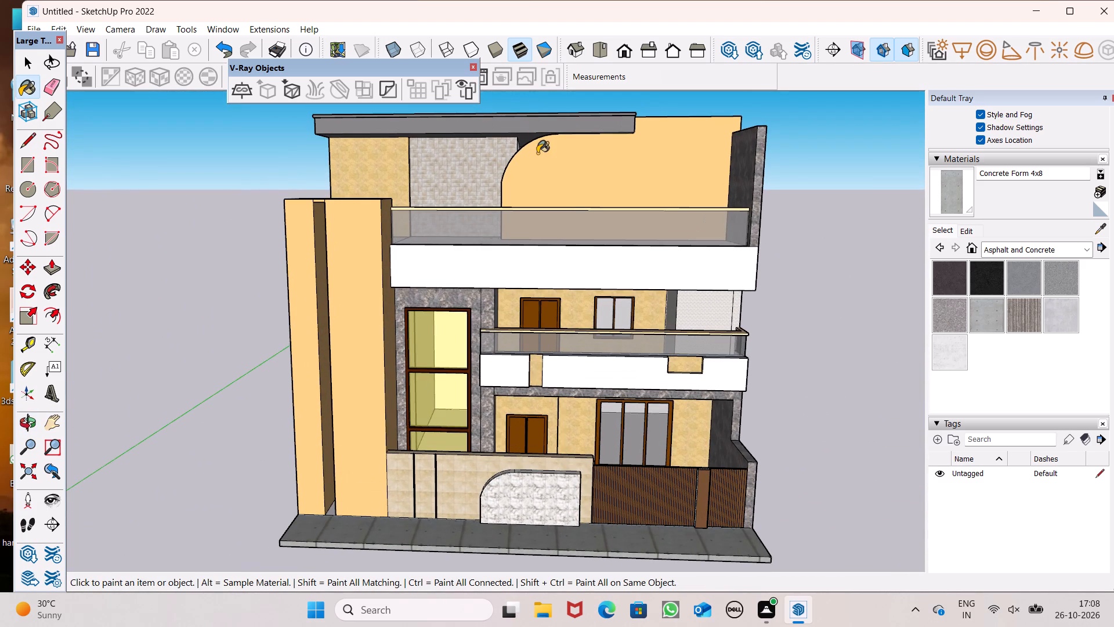
middle_drag(537, 154, 539, 147)
key(space)
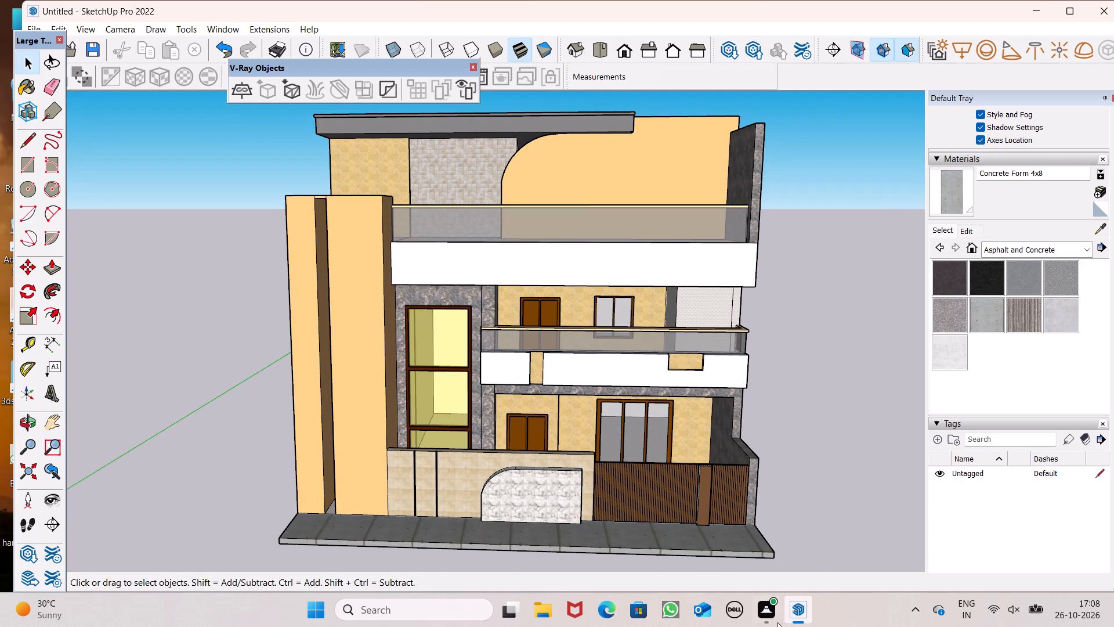
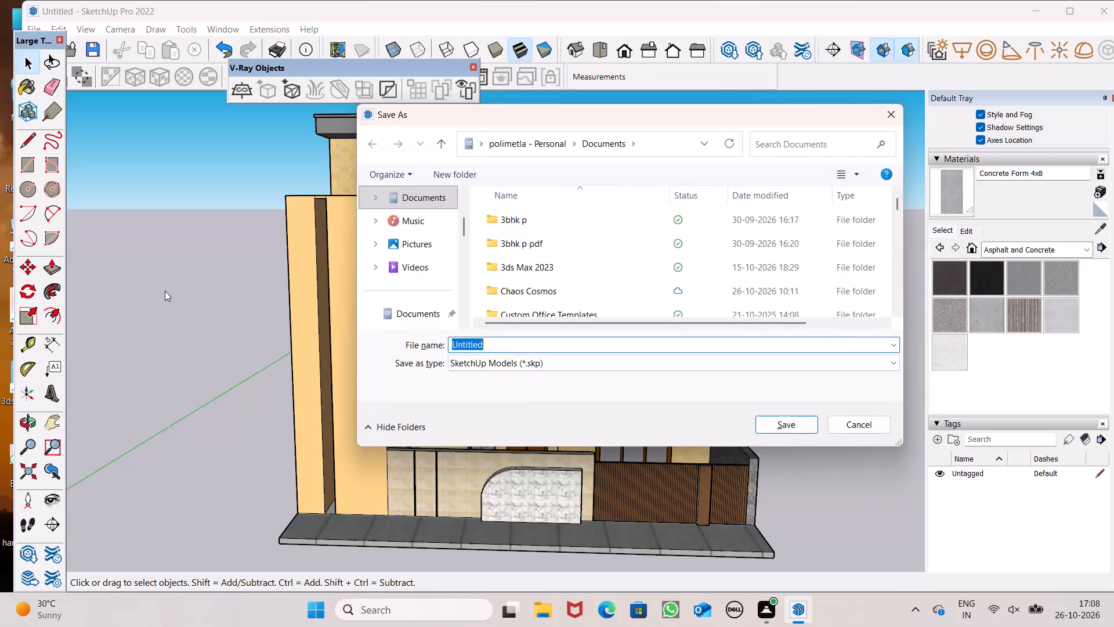
Save the model in the Documents folder as a SketchUp file named "G+2 house elevation".
key(BackSpace)
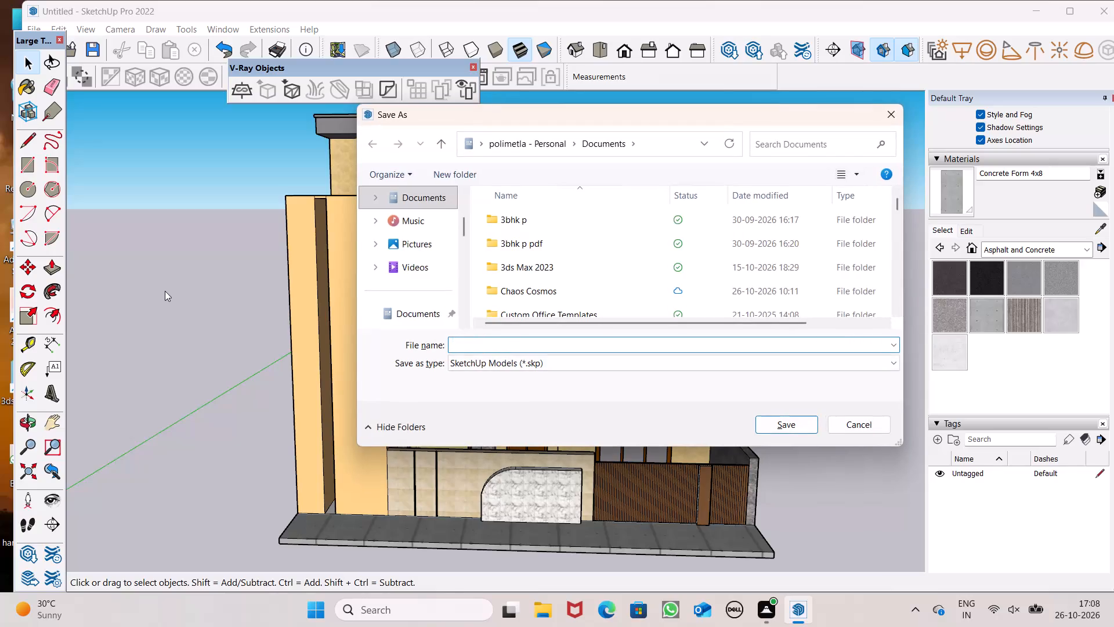
key(g)
key(BackSpace)
key(g)
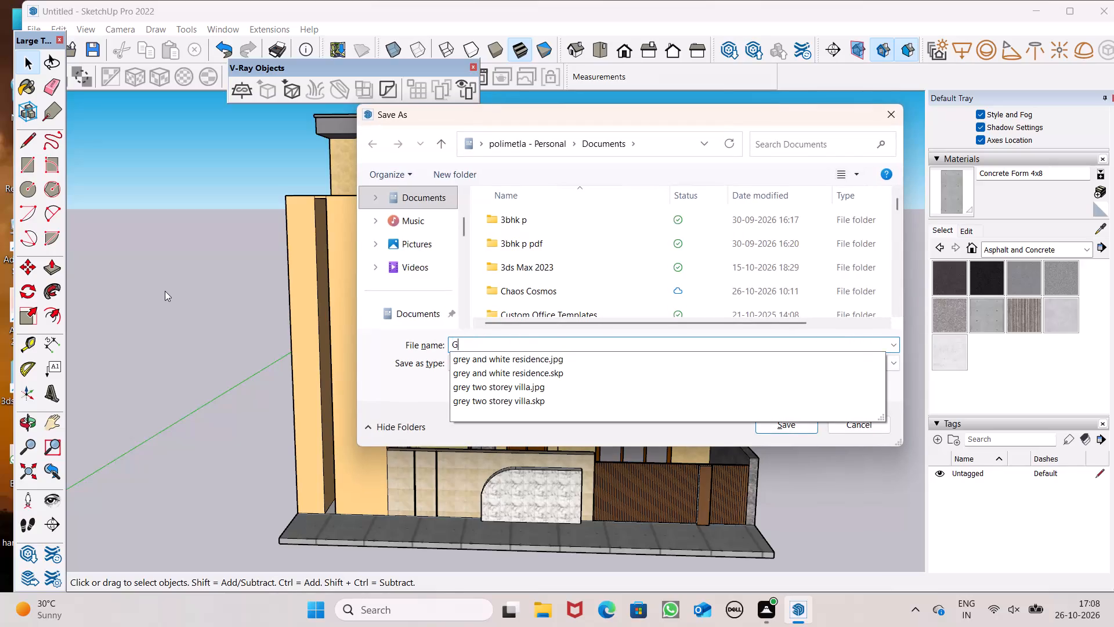
key(shift+plus)
text(2)
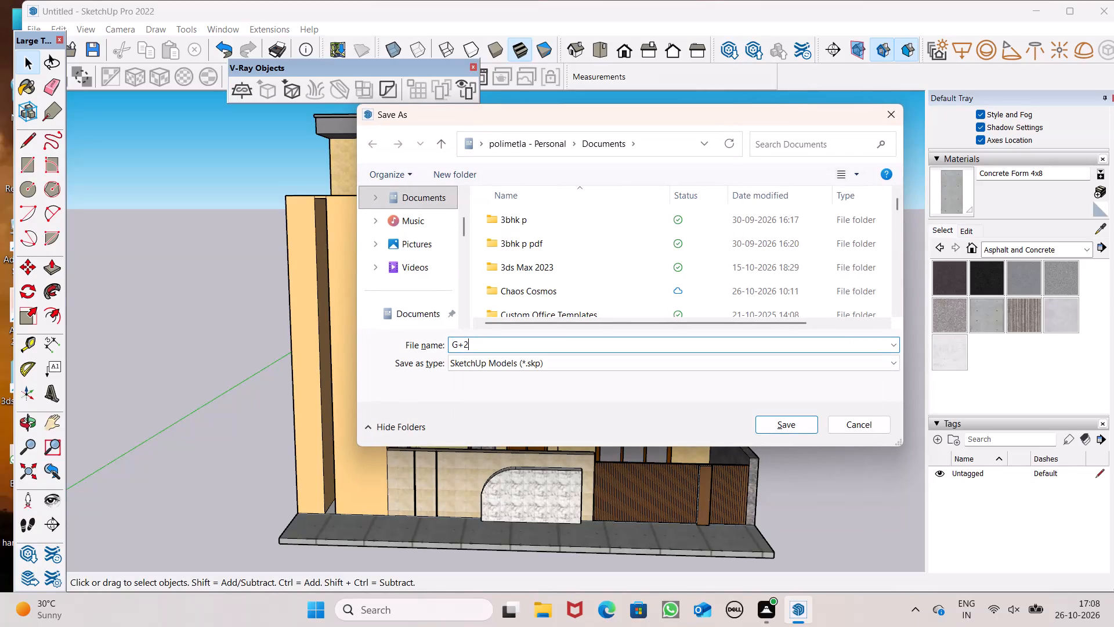
key(space)
key(BackSpace)
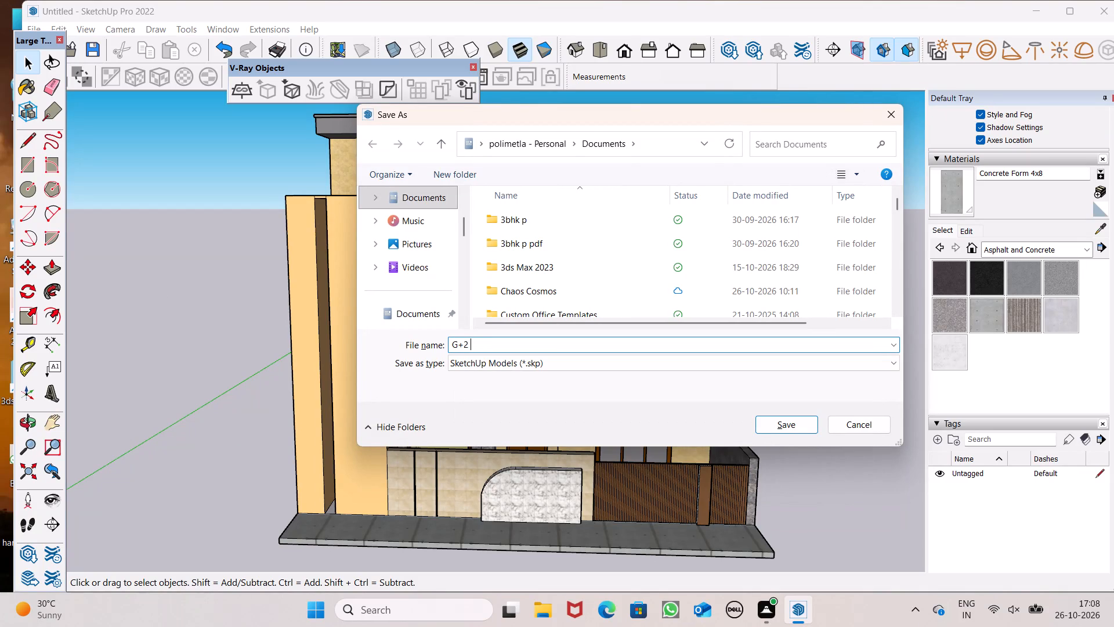
key(h)
text(ouse eleva)
text(tion)
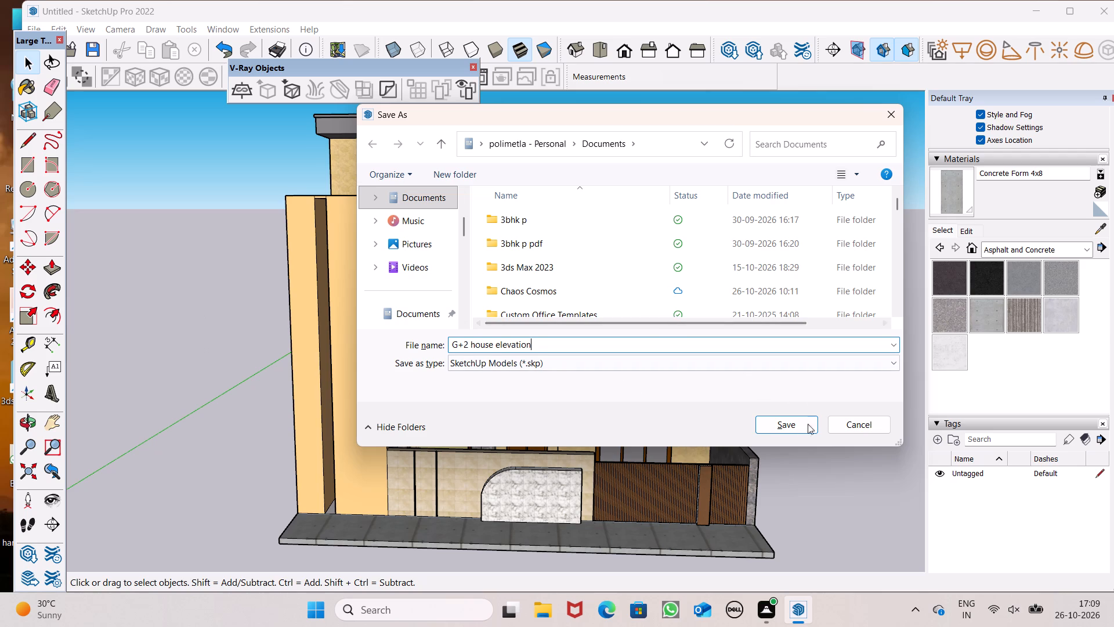
click(790, 430)
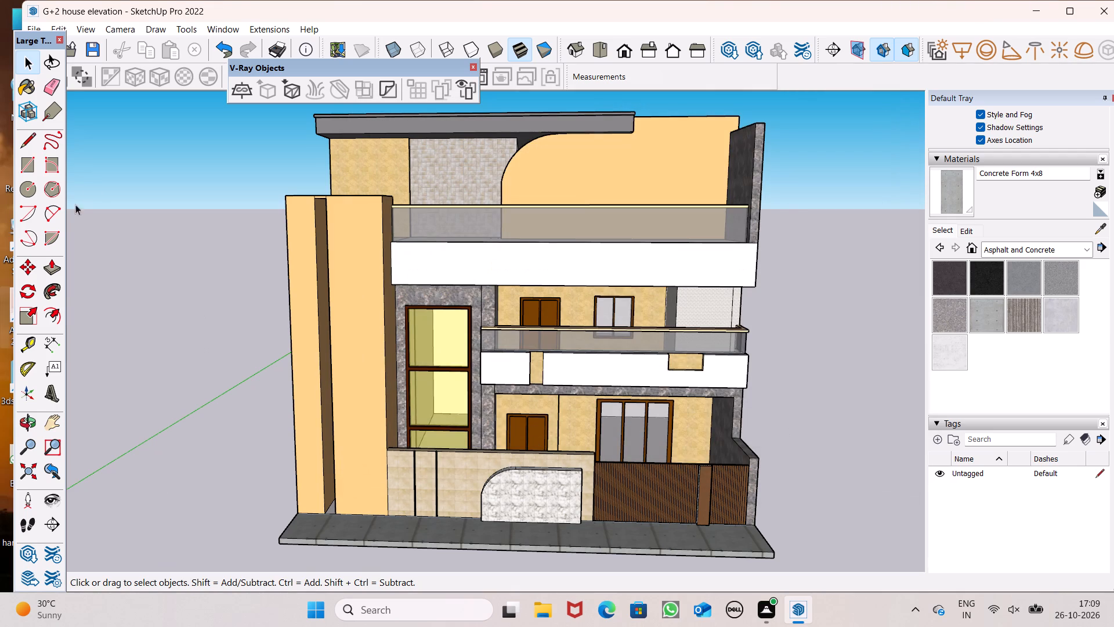
Export the front view of the house as a 2D JPEG image named "G+2 house elevation" in the Documents folder.
click(41, 30)
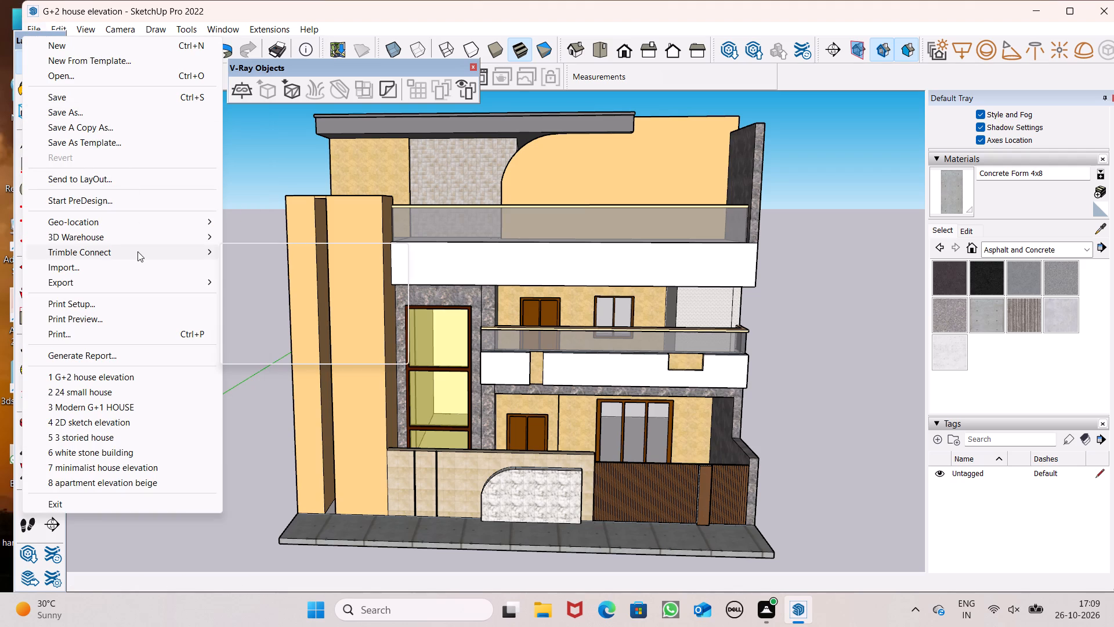
drag(133, 291, 133, 285)
click(133, 285)
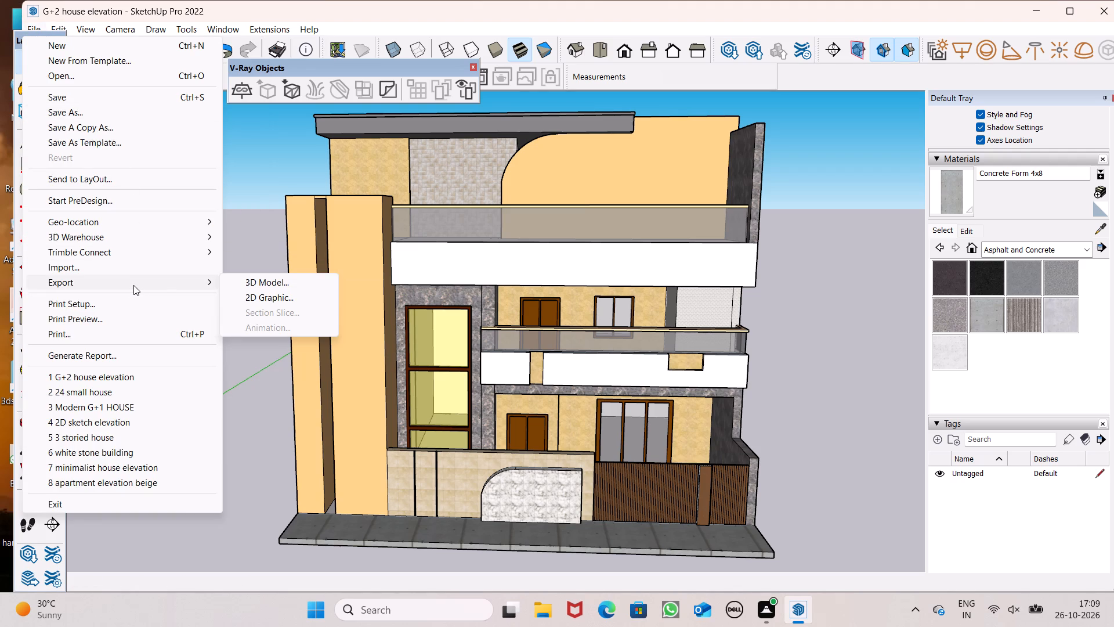
click(252, 296)
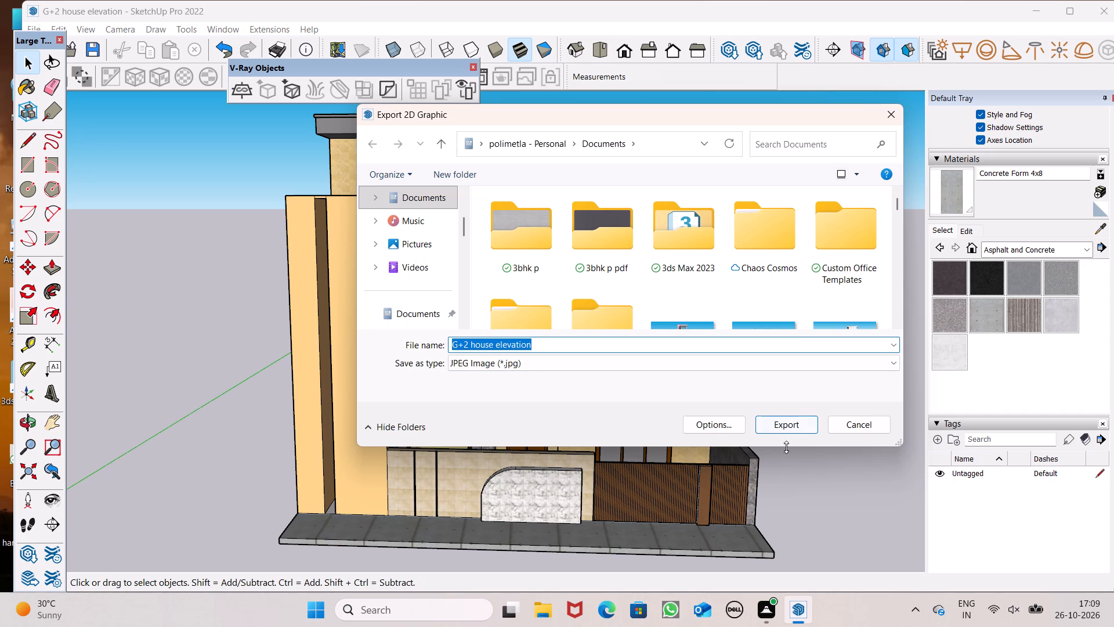
click(791, 425)
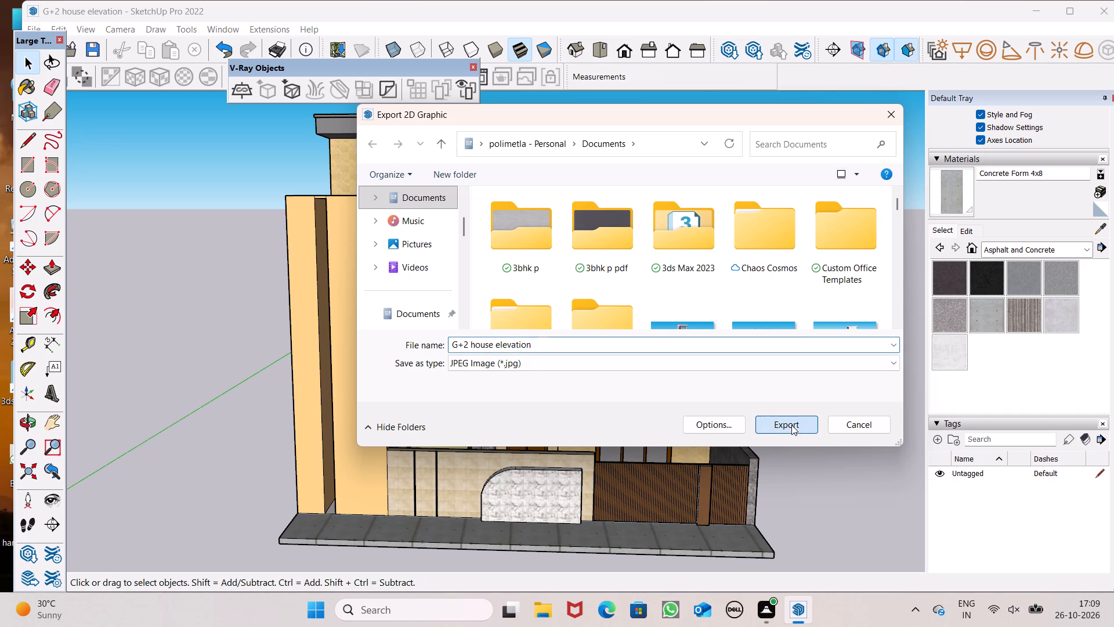